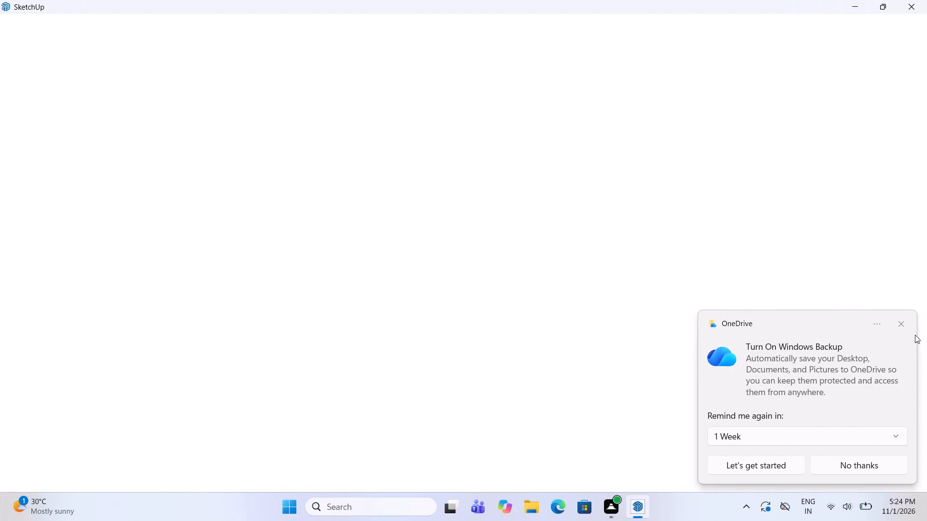
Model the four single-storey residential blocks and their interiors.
Dismiss the OneDrive backup and Enscape update notifications.
{"action": "left_click", "coordinate": [903, 327]}
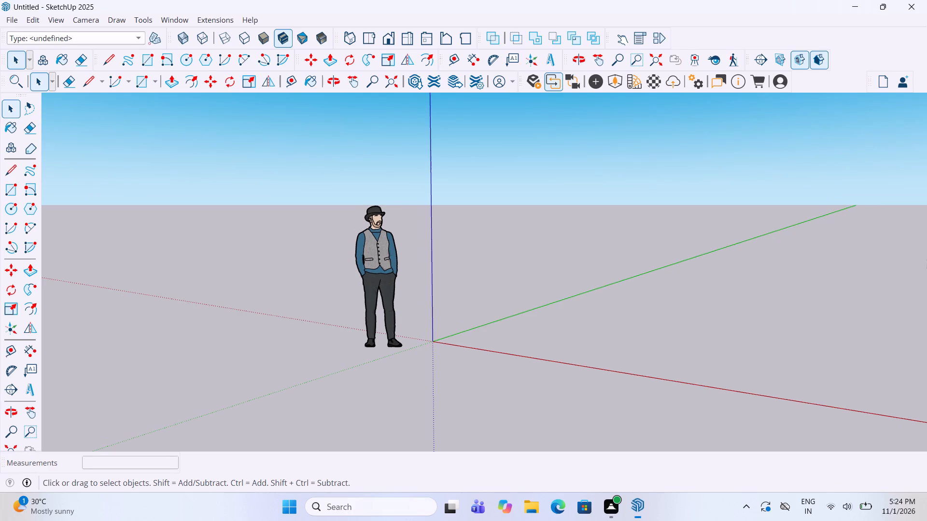
{"action": "scroll", "coordinate": [832, 138], "scroll_direction": "down", "scroll_amount": 6}
{"action": "middle_click_drag", "start_coordinate": [510, 276], "coordinate": [674, 355]}
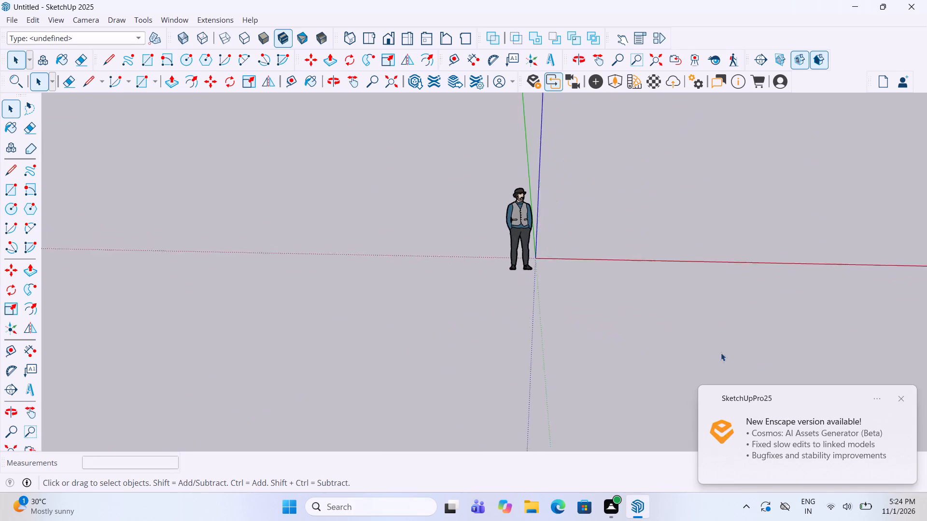
{"action": "left_click", "coordinate": [898, 395]}
Import the g+4.dwg drawing from the Documents folder into the model.
{"action": "scroll", "coordinate": [573, 382], "scroll_direction": "down", "scroll_amount": 11}
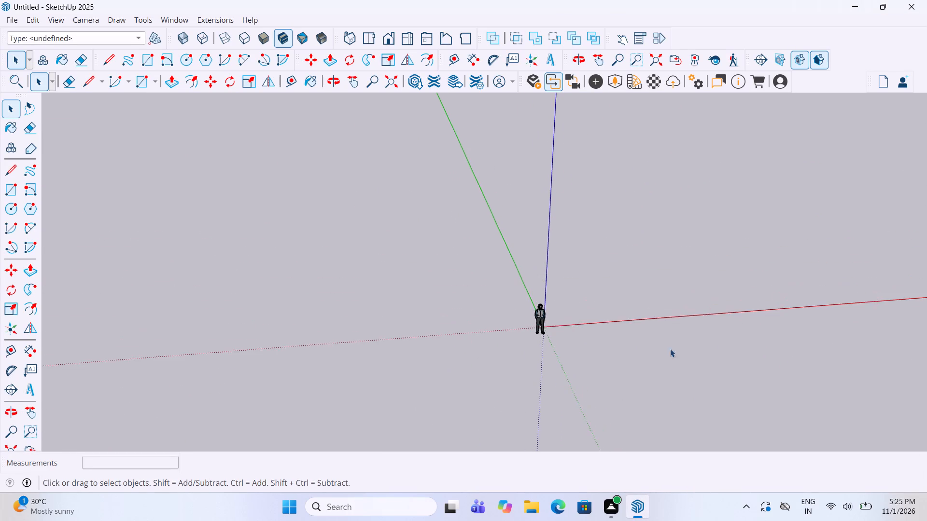
{"action": "middle_click_drag", "start_coordinate": [664, 344], "coordinate": [552, 288]}
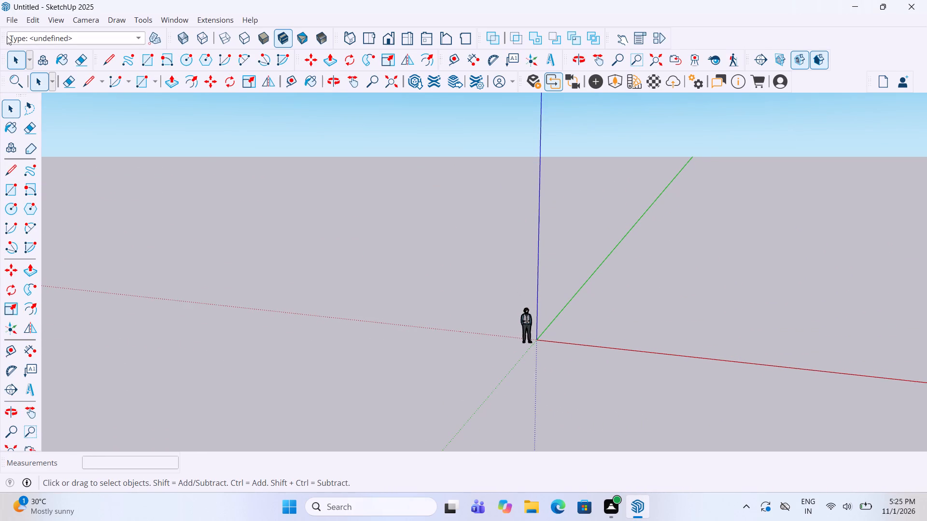
{"action": "left_click", "coordinate": [18, 17]}
{"action": "left_click", "coordinate": [43, 187]}
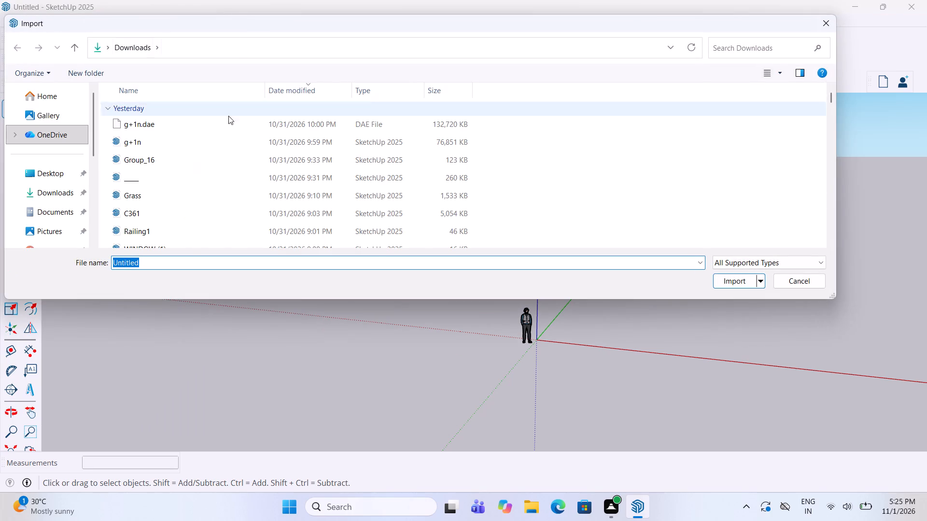
{"action": "left_click", "coordinate": [63, 214]}
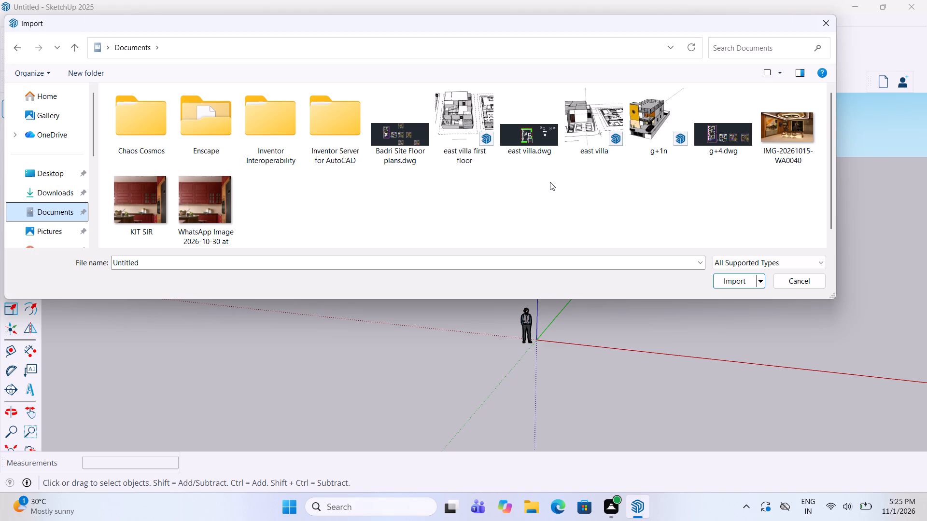
{"action": "scroll", "coordinate": [551, 180], "scroll_direction": "down", "scroll_amount": 2}
{"action": "scroll", "coordinate": [551, 180], "scroll_direction": "up", "scroll_amount": 1}
{"action": "left_click", "coordinate": [733, 122]}
{"action": "left_click", "coordinate": [729, 281]}
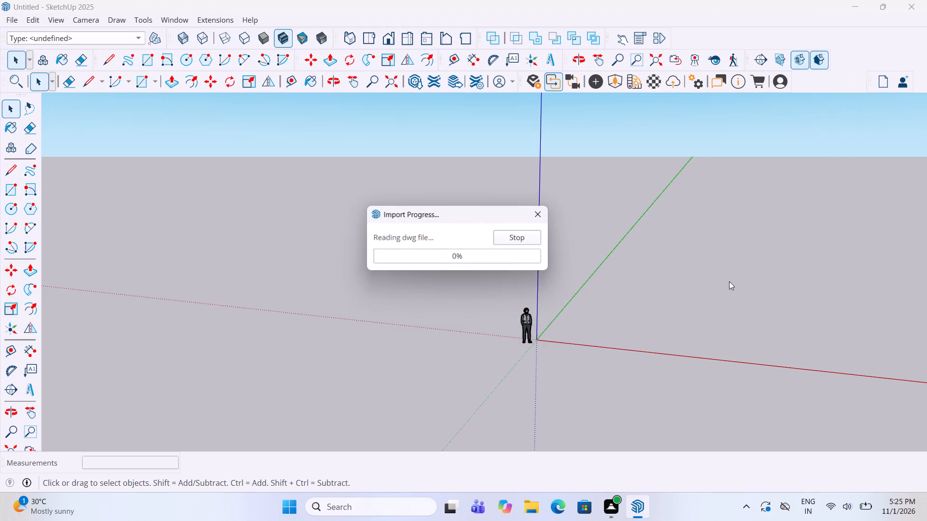
{"action": "left_click", "coordinate": [537, 127]}
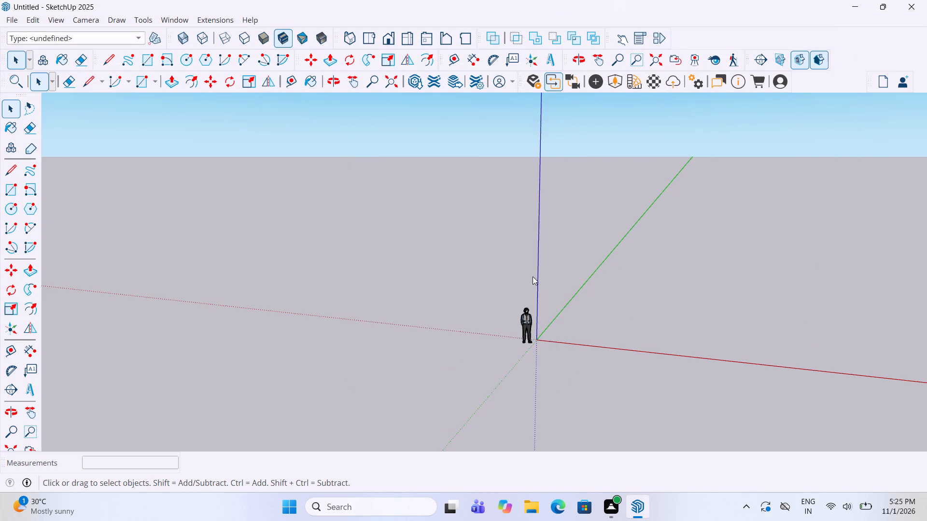
Examine the imported floor plans, focusing on the staircase area of the plan with the plot boundary.
{"action": "scroll", "coordinate": [487, 321], "scroll_direction": "down", "scroll_amount": 3}
{"action": "middle_click_drag", "start_coordinate": [453, 224], "coordinate": [565, 406]}
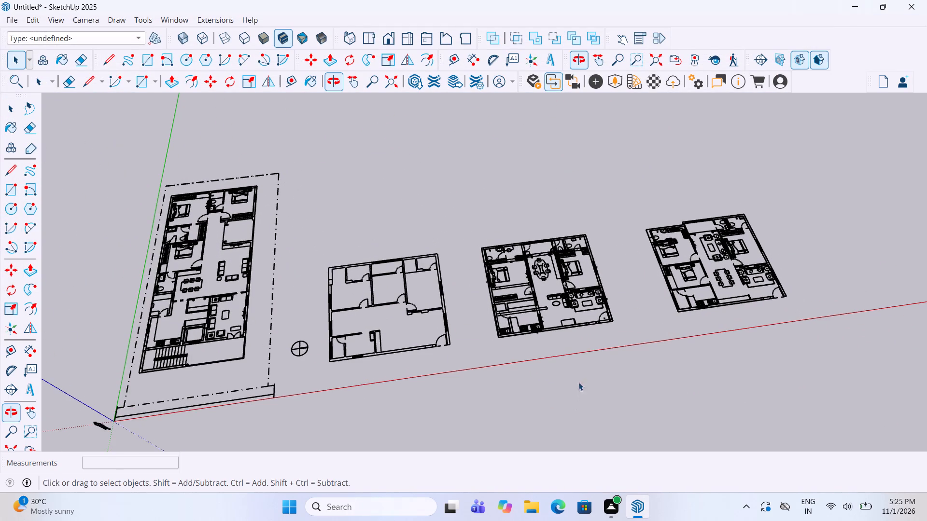
{"action": "scroll", "coordinate": [613, 257], "scroll_direction": "down", "scroll_amount": 5}
{"action": "scroll", "coordinate": [288, 309], "scroll_direction": "up", "scroll_amount": 4}
{"action": "scroll", "coordinate": [341, 314], "scroll_direction": "up", "scroll_amount": 4}
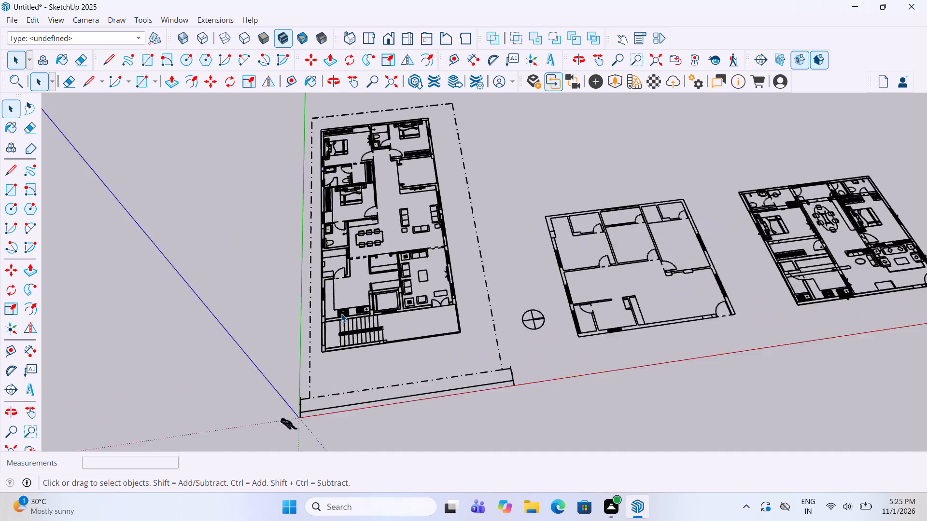
{"action": "scroll", "coordinate": [341, 314], "scroll_direction": "up", "scroll_amount": 1}
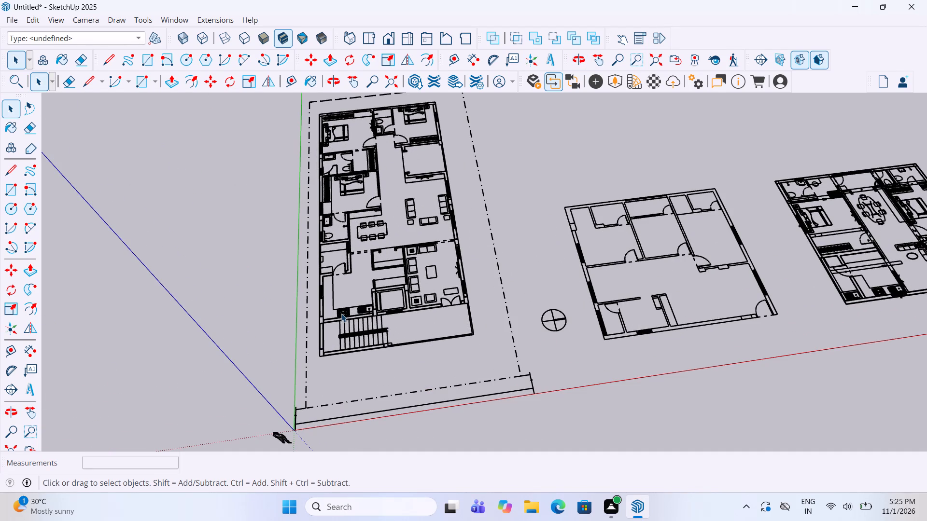
{"action": "scroll", "coordinate": [330, 347], "scroll_direction": "up", "scroll_amount": 8}
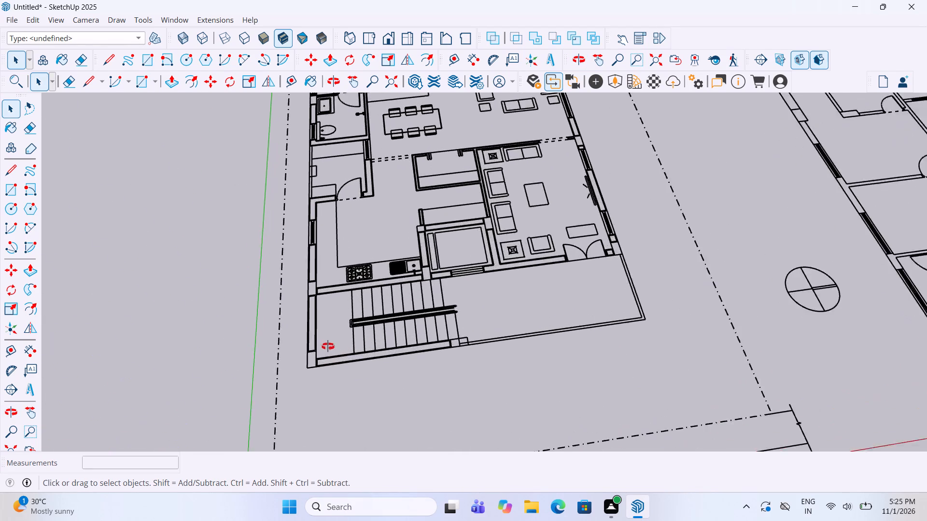
{"action": "scroll", "coordinate": [328, 346], "scroll_direction": "up", "scroll_amount": 2}
{"action": "middle_click_drag", "start_coordinate": [328, 347], "coordinate": [295, 321]}
{"action": "scroll", "coordinate": [295, 321], "scroll_direction": "up", "scroll_amount": 3}
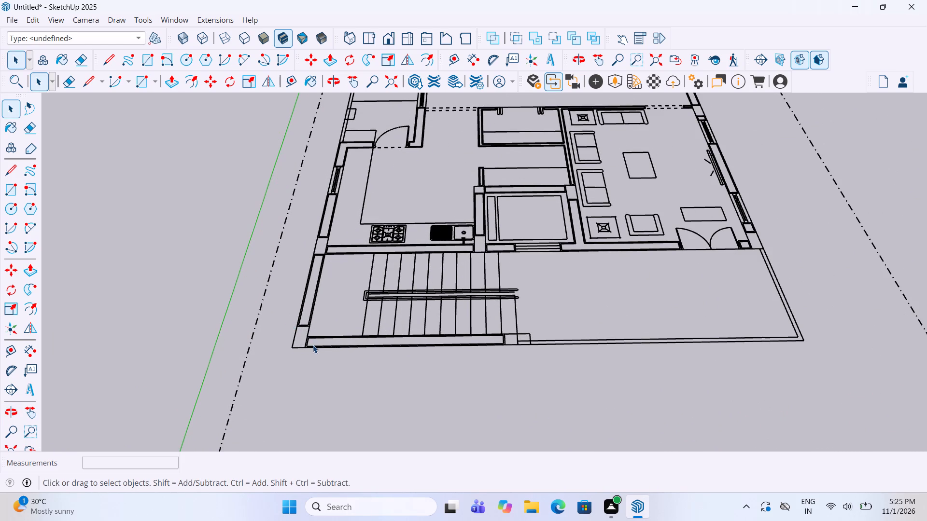
{"action": "scroll", "coordinate": [312, 344], "scroll_direction": "up", "scroll_amount": 6}
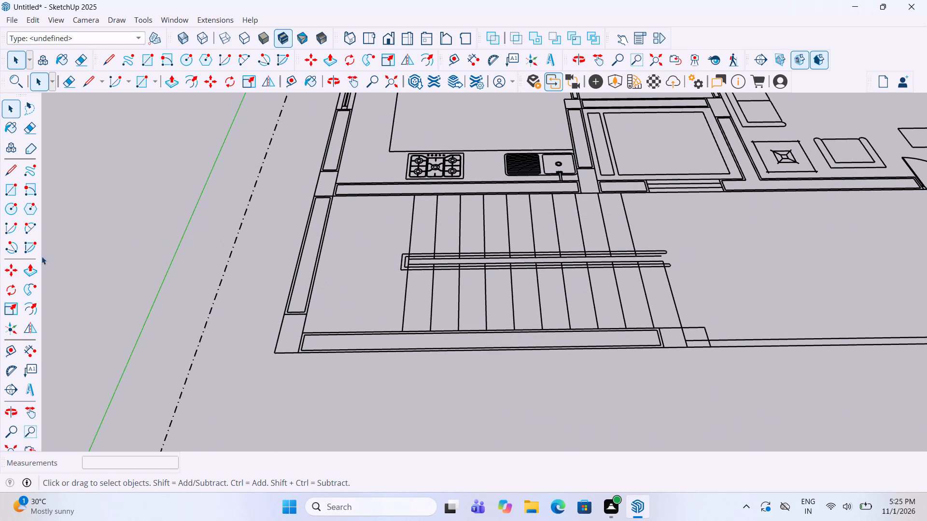
Draw an 11' 8" by 9" rectangle over the outer wall running along the foot of the staircase.
{"action": "left_click", "coordinate": [3, 187]}
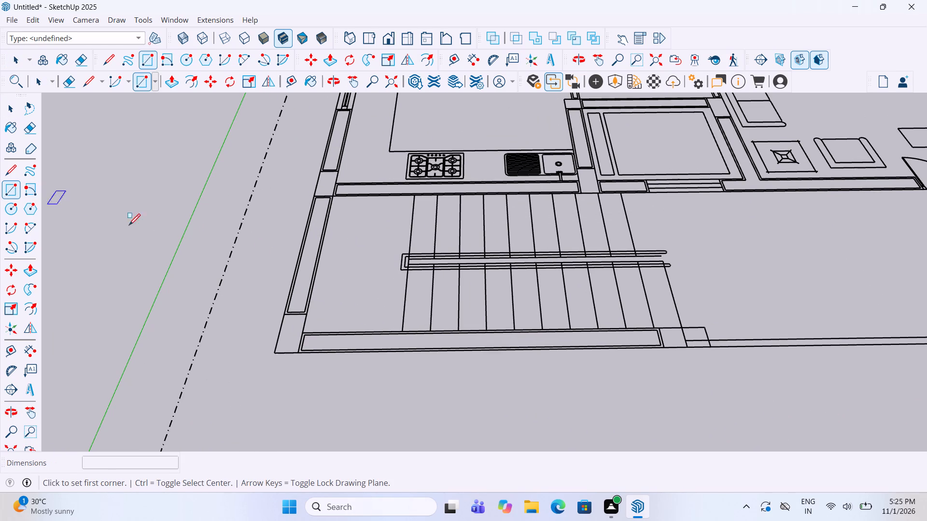
{"action": "scroll", "coordinate": [475, 433], "scroll_direction": "down", "scroll_amount": 5}
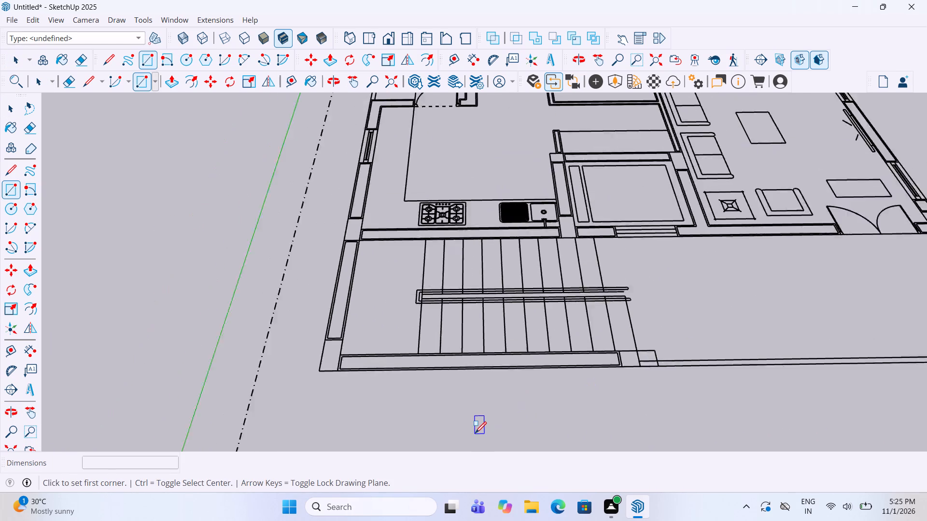
{"action": "scroll", "coordinate": [573, 383], "scroll_direction": "up", "scroll_amount": 3}
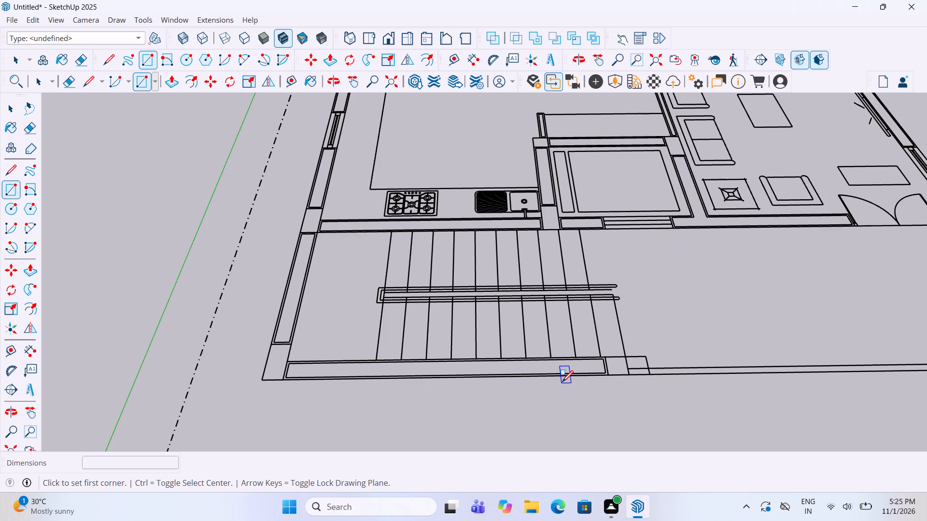
{"action": "scroll", "coordinate": [607, 362], "scroll_direction": "up", "scroll_amount": 4}
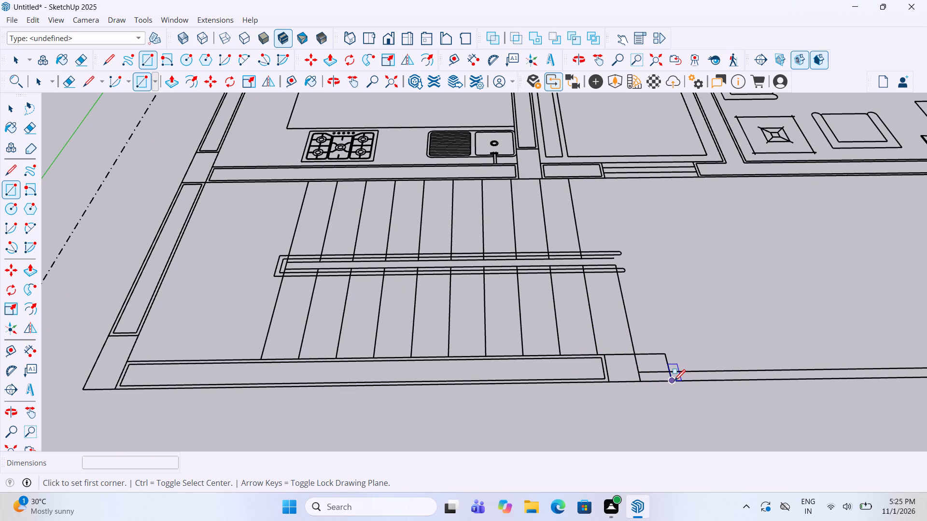
{"action": "left_click", "coordinate": [613, 384]}
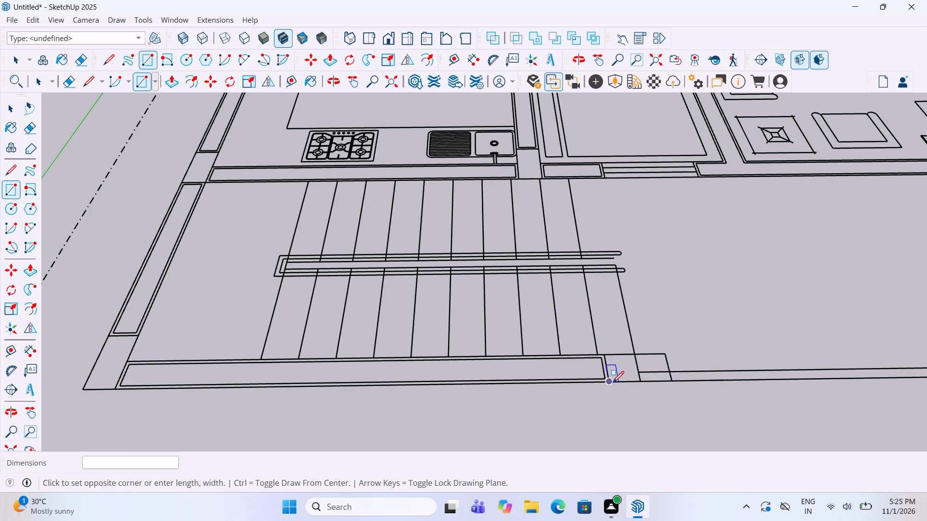
{"action": "scroll", "coordinate": [613, 384], "scroll_direction": "down", "scroll_amount": 1}
{"action": "left_click", "coordinate": [165, 365]}
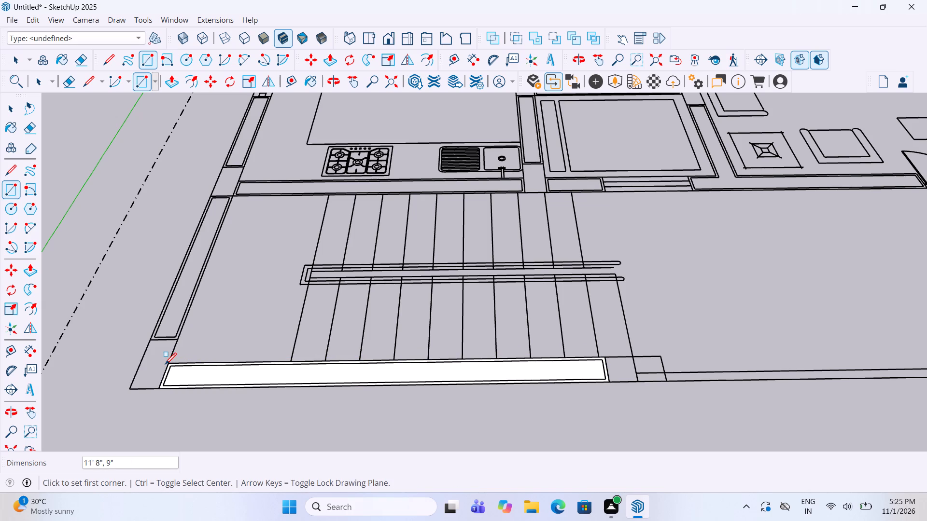
Draw a rectangle about 7' 3" long over the side wall beside the stair landing, starting at the building's outer corner.
{"action": "scroll", "coordinate": [136, 321], "scroll_direction": "down", "scroll_amount": 3}
{"action": "middle_click_drag", "start_coordinate": [136, 320], "coordinate": [247, 329]}
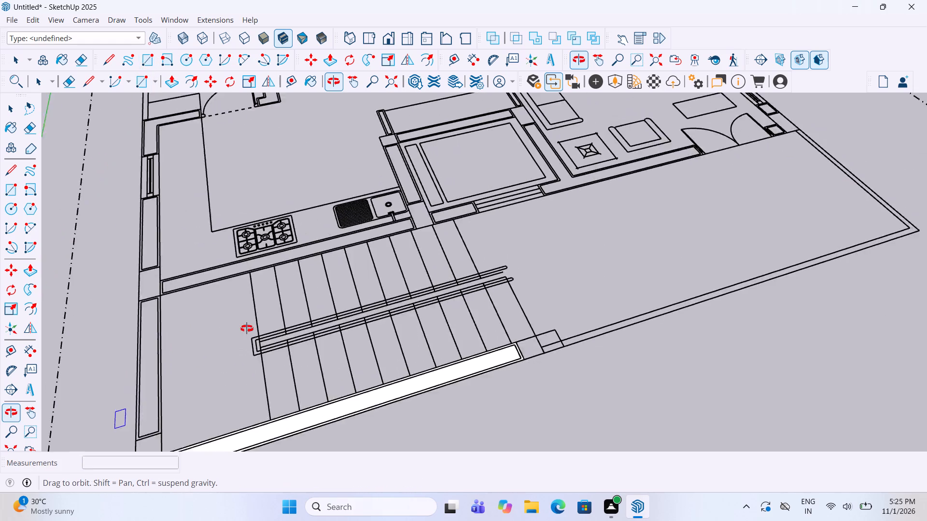
{"action": "middle_click_drag", "start_coordinate": [247, 329], "coordinate": [259, 330]}
{"action": "scroll", "coordinate": [302, 292], "scroll_direction": "down", "scroll_amount": 6}
{"action": "scroll", "coordinate": [247, 429], "scroll_direction": "up", "scroll_amount": 5}
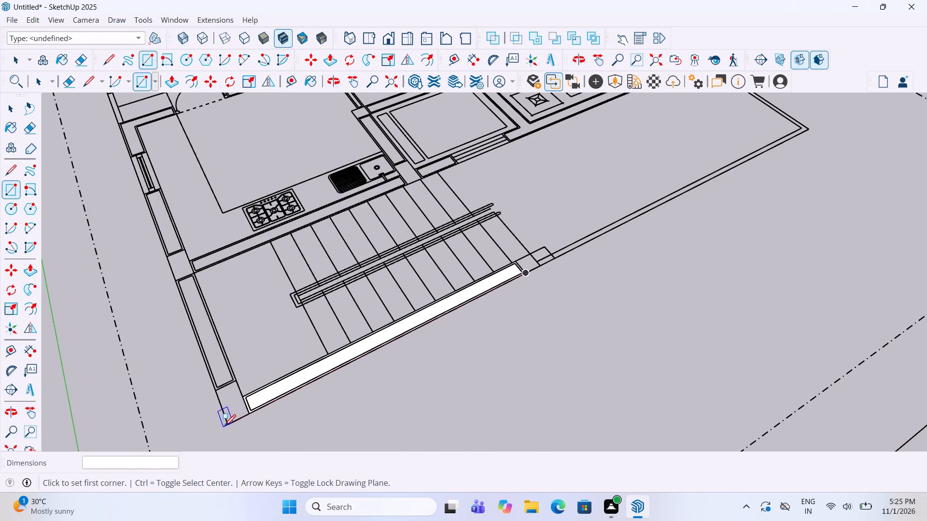
{"action": "left_click", "coordinate": [225, 427]}
{"action": "scroll", "coordinate": [192, 274], "scroll_direction": "up", "scroll_amount": 10}
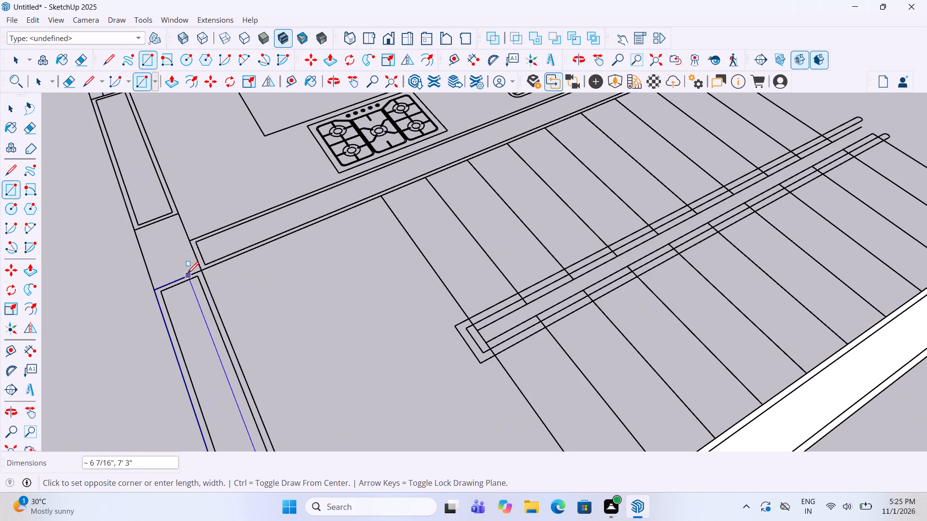
{"action": "left_click", "coordinate": [202, 270]}
Draw a rectangle over the full wall between the kitchen counter and the staircase.
{"action": "scroll", "coordinate": [573, 285], "scroll_direction": "down", "scroll_amount": 5}
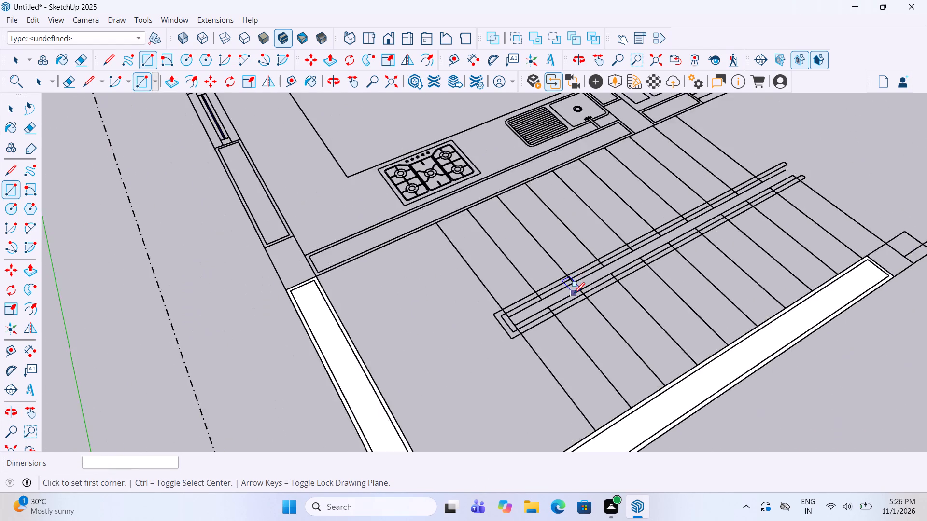
{"action": "scroll", "coordinate": [574, 295], "scroll_direction": "down", "scroll_amount": 7}
{"action": "scroll", "coordinate": [609, 178], "scroll_direction": "up", "scroll_amount": 7}
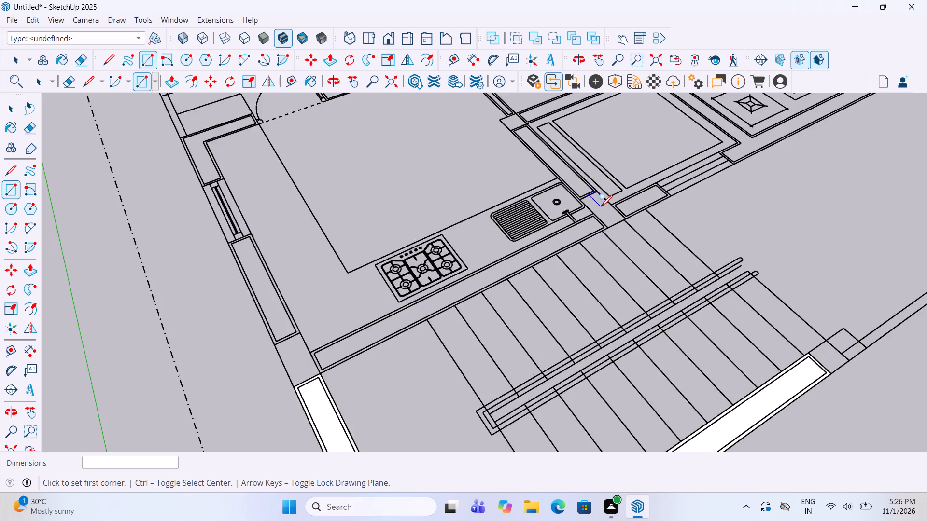
{"action": "scroll", "coordinate": [601, 207], "scroll_direction": "up", "scroll_amount": 4}
{"action": "left_click", "coordinate": [588, 216]}
{"action": "scroll", "coordinate": [588, 220], "scroll_direction": "down", "scroll_amount": 4}
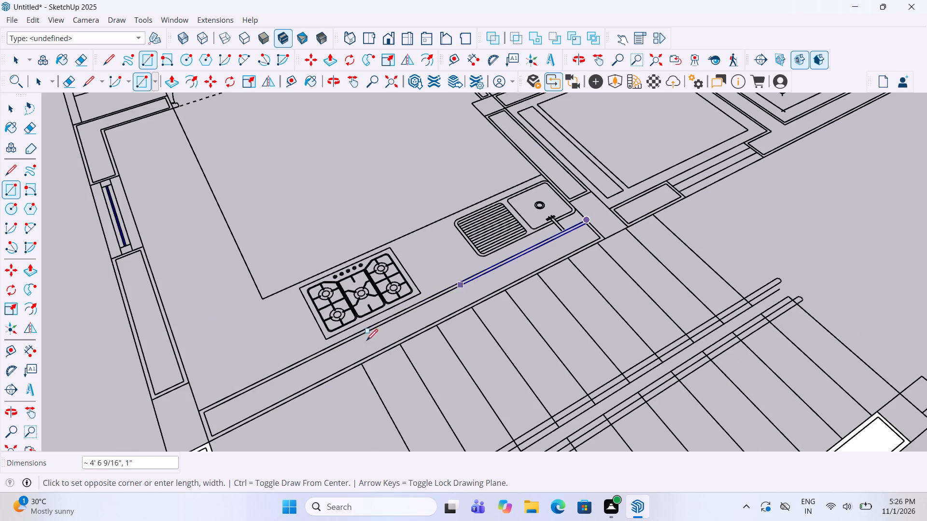
{"action": "scroll", "coordinate": [215, 431], "scroll_direction": "up", "scroll_amount": 2}
{"action": "left_click", "coordinate": [206, 445]}
Draw a 9" by 1' 6" rectangle over the column where the kitchen wall meets the side wall.
{"action": "scroll", "coordinate": [505, 260], "scroll_direction": "down", "scroll_amount": 3}
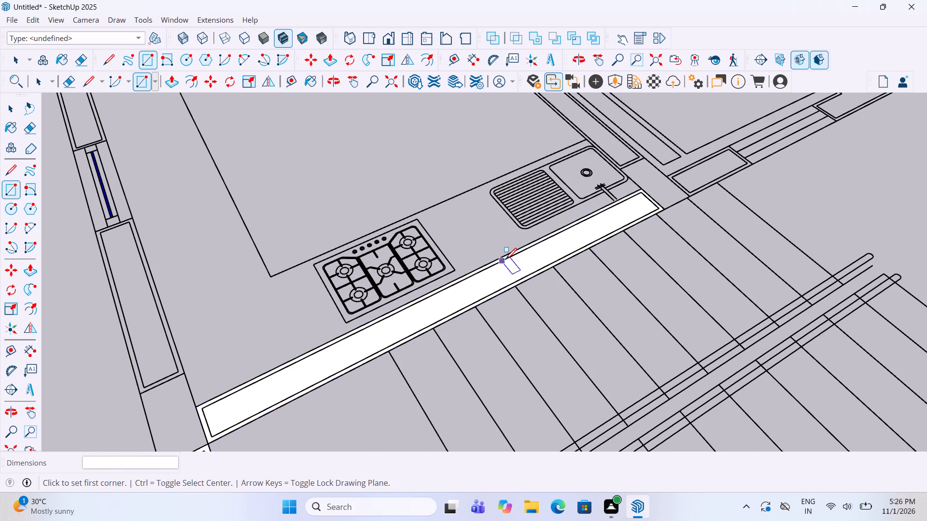
{"action": "scroll", "coordinate": [506, 260], "scroll_direction": "down", "scroll_amount": 2}
{"action": "scroll", "coordinate": [309, 374], "scroll_direction": "up", "scroll_amount": 3}
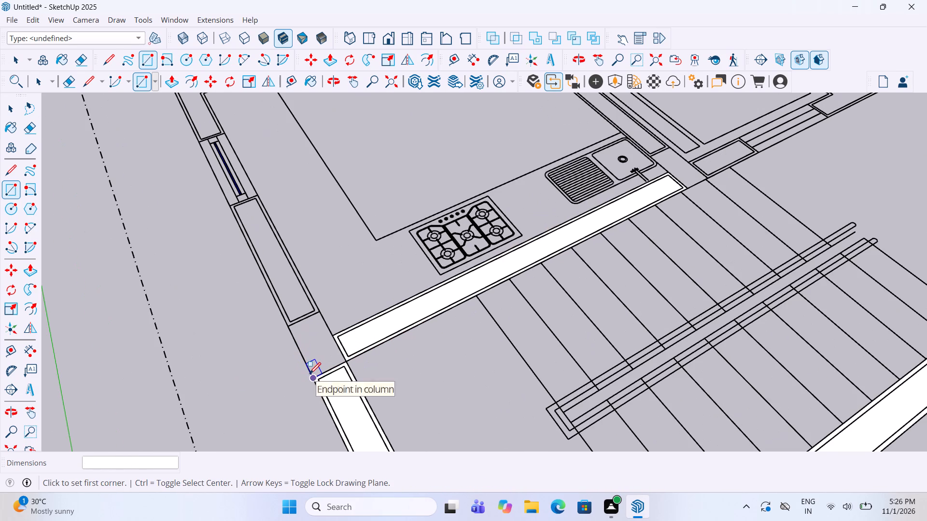
{"action": "left_click", "coordinate": [309, 375]}
{"action": "left_click", "coordinate": [320, 314]}
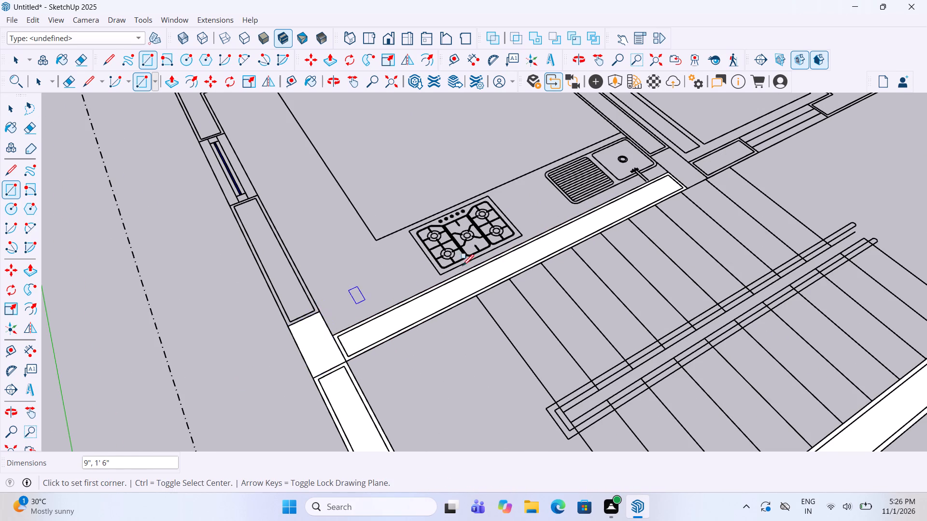
Draw a rectangle over the side wall segment between that column and the kitchen window.
{"action": "scroll", "coordinate": [464, 267], "scroll_direction": "down", "scroll_amount": 4}
{"action": "scroll", "coordinate": [298, 223], "scroll_direction": "up", "scroll_amount": 4}
{"action": "left_click", "coordinate": [296, 223]}
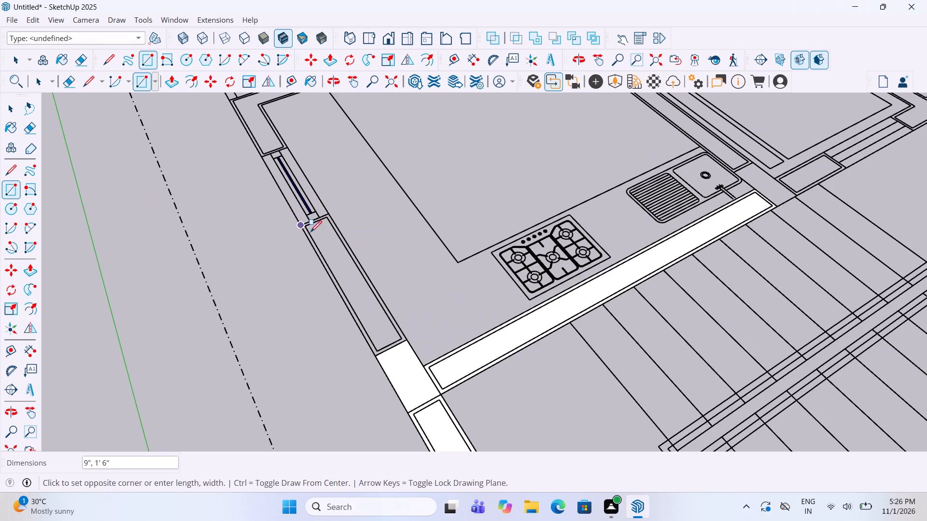
{"action": "left_click", "coordinate": [405, 341]}
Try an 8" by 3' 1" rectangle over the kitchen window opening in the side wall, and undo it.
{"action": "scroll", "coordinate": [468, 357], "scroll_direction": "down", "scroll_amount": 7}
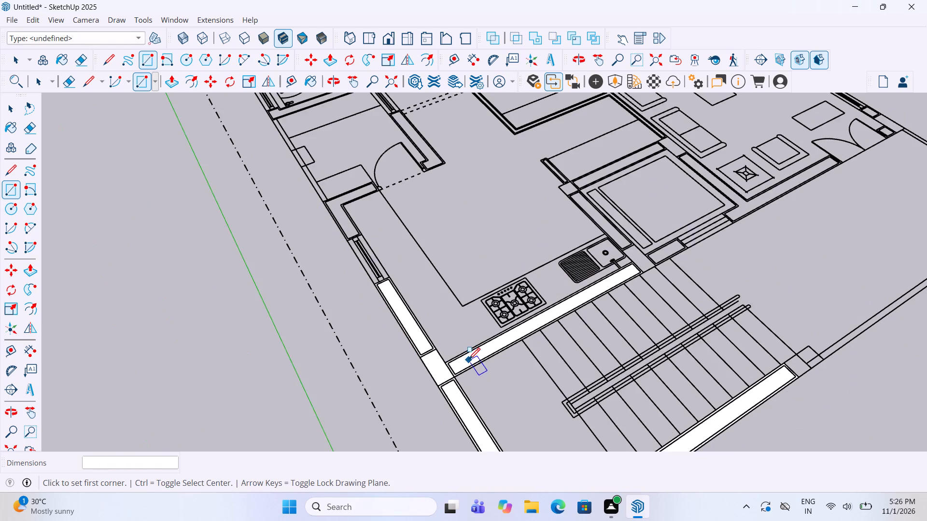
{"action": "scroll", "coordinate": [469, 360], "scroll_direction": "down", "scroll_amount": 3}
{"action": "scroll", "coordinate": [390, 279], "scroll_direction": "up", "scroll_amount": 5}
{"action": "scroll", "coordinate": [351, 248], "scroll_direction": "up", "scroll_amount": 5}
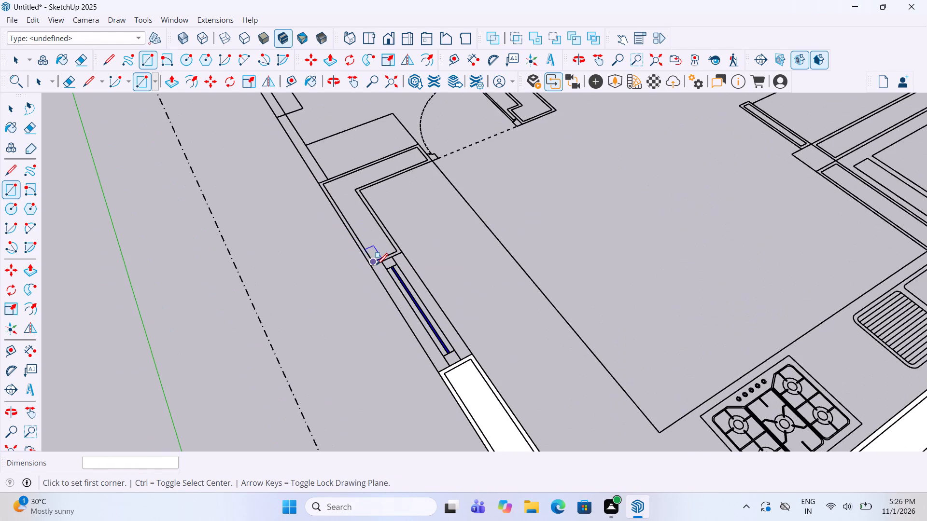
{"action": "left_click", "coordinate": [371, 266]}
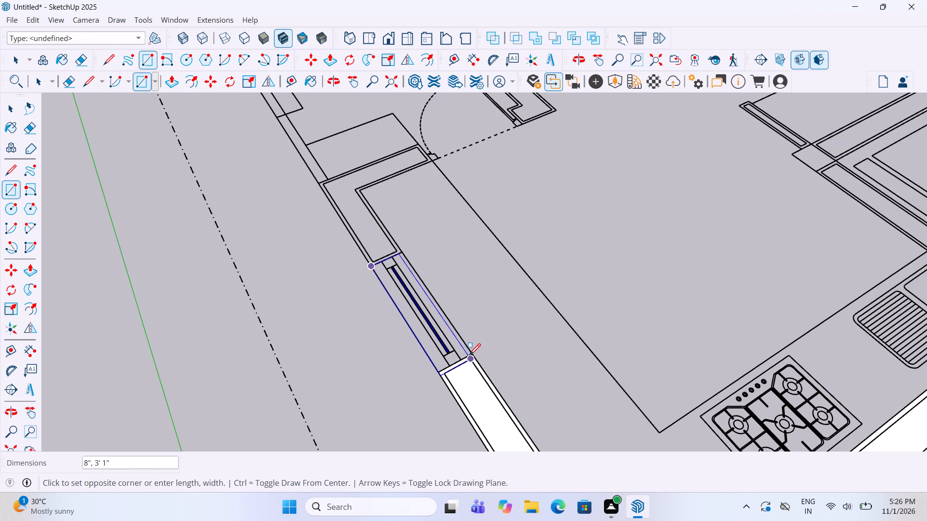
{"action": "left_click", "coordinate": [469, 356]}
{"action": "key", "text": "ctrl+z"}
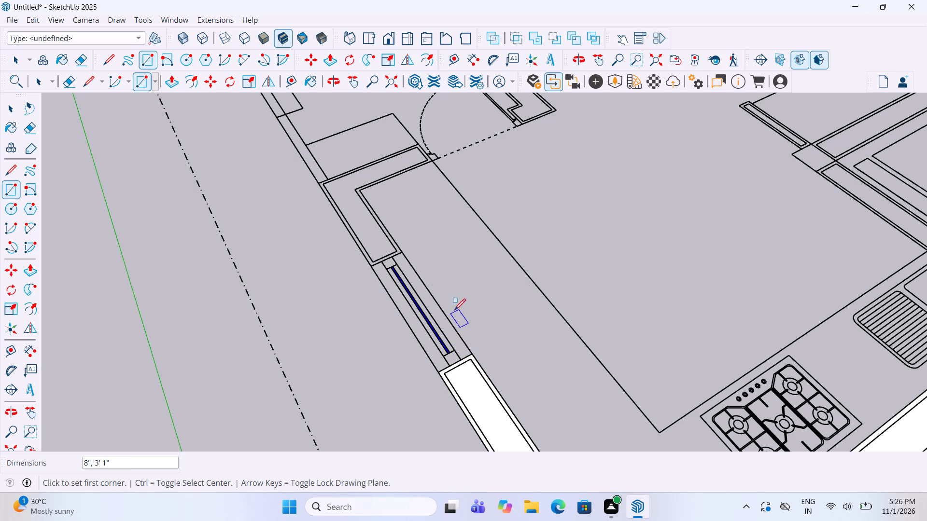
Draw a 9" by 3' rectangle over the kitchen window opening in the side wall.
{"action": "left_click", "coordinate": [375, 267]}
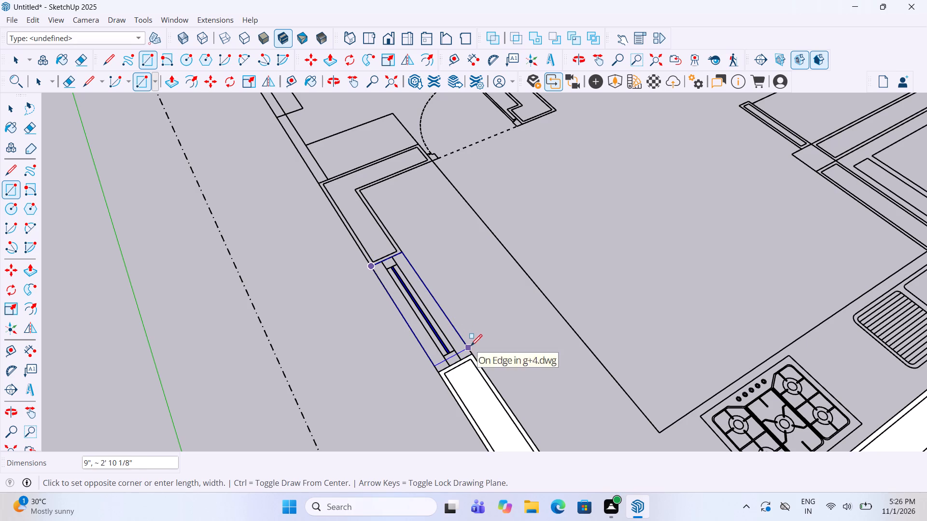
{"action": "left_click", "coordinate": [472, 350]}
Draw a 2' by 9" rectangle over the short cross wall beside the kitchen's utility door.
{"action": "scroll", "coordinate": [570, 368], "scroll_direction": "down", "scroll_amount": 6}
{"action": "scroll", "coordinate": [489, 322], "scroll_direction": "down", "scroll_amount": 6}
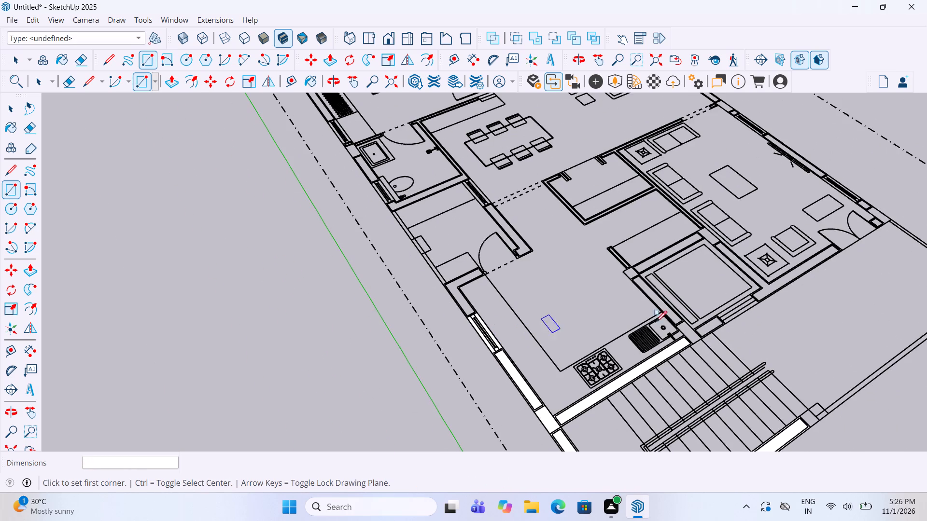
{"action": "scroll", "coordinate": [433, 281], "scroll_direction": "up", "scroll_amount": 6}
{"action": "scroll", "coordinate": [485, 314], "scroll_direction": "up", "scroll_amount": 2}
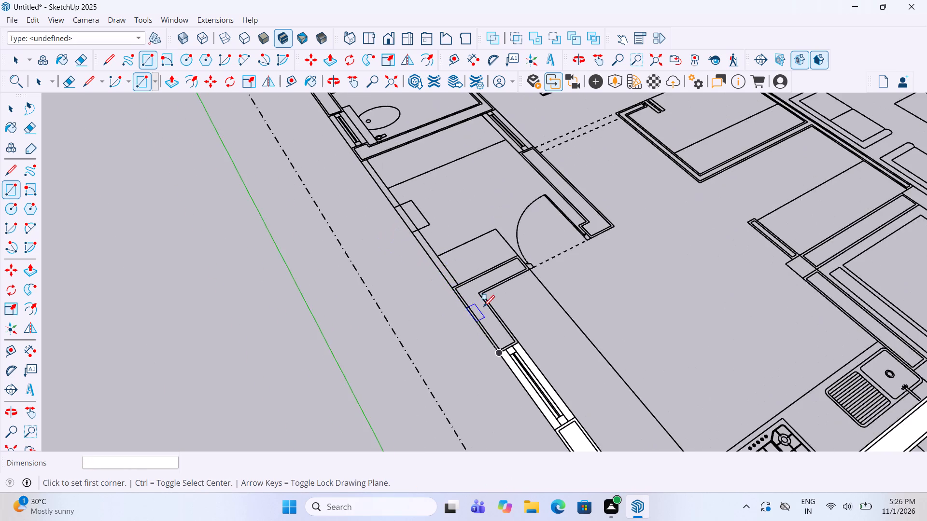
{"action": "scroll", "coordinate": [483, 308], "scroll_direction": "up", "scroll_amount": 4}
{"action": "left_click", "coordinate": [541, 212]}
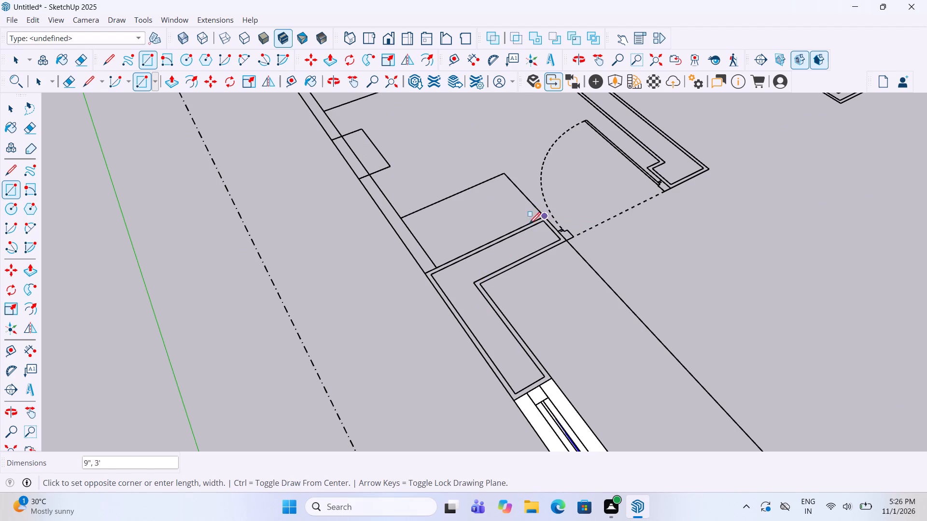
{"action": "left_click", "coordinate": [479, 283]}
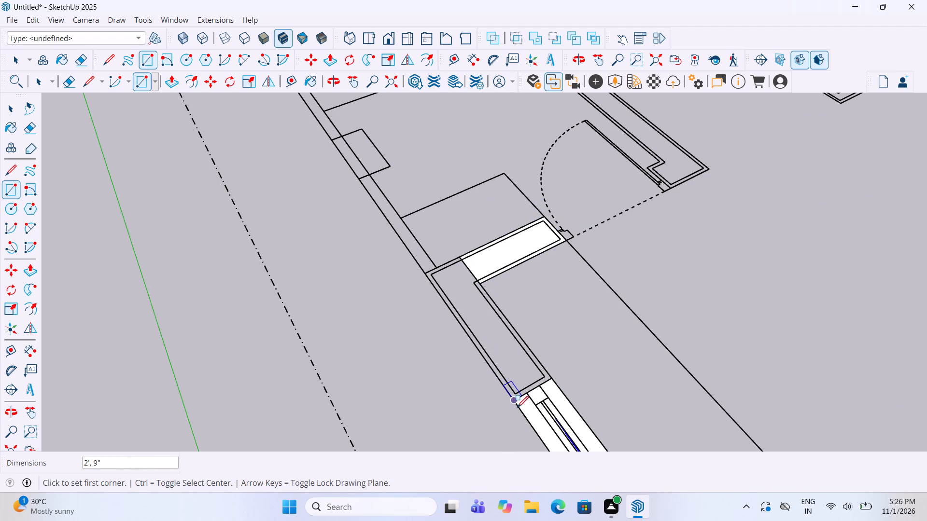
Draw an about 3' by 9" rectangle over the side wall up to that cross wall and delete their shared edge.
{"action": "left_click_drag", "start_coordinate": [516, 405], "coordinate": [513, 398]}
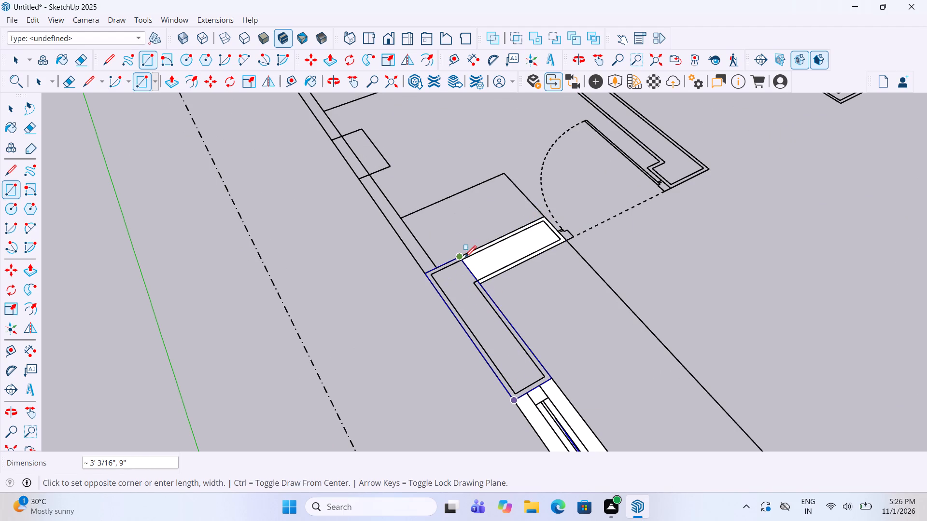
{"action": "left_click", "coordinate": [465, 258]}
{"action": "key", "text": "space"}
{"action": "left_click", "coordinate": [468, 269]}
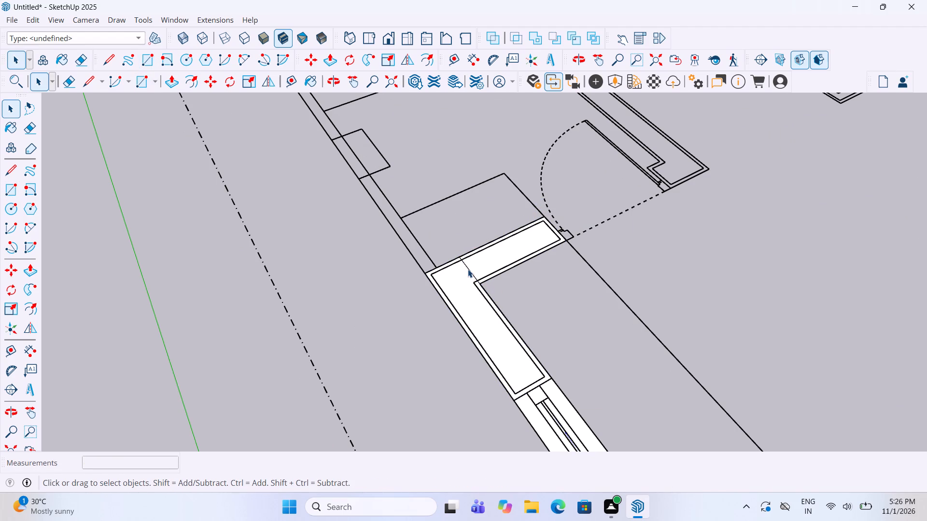
{"action": "key", "text": "Delete"}
Draw a 9" by about 2 7/8" rectangle over the small wall projection between the bathroom window and the utility-side bathroom wall.
{"action": "scroll", "coordinate": [500, 318], "scroll_direction": "down", "scroll_amount": 11}
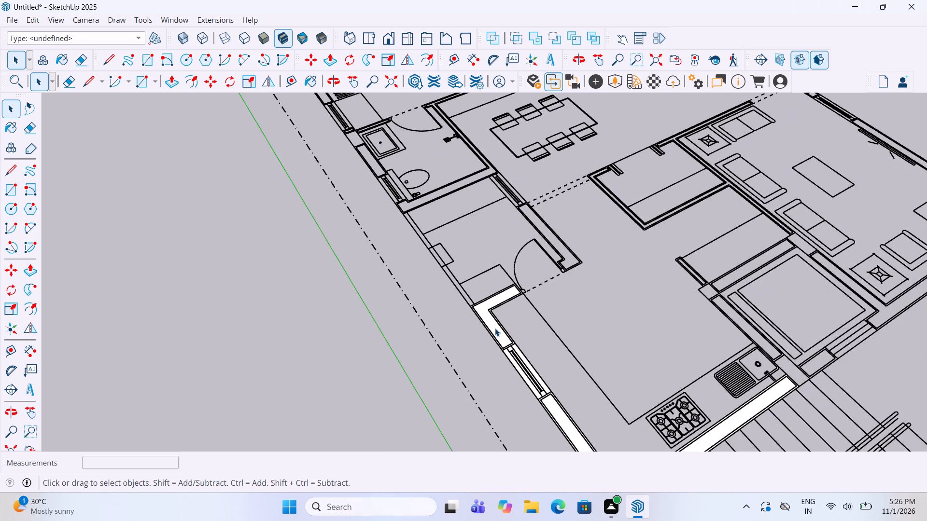
{"action": "middle_click_drag", "start_coordinate": [447, 294], "coordinate": [701, 306]}
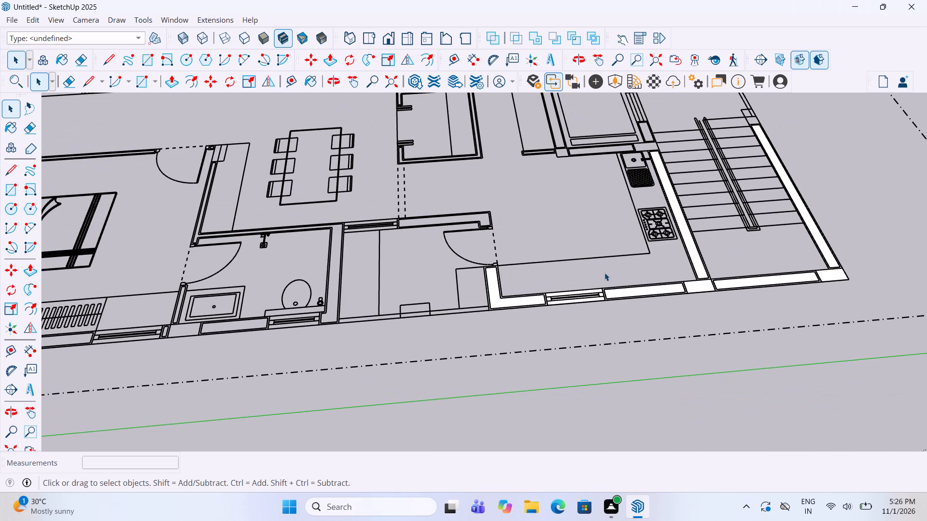
{"action": "scroll", "coordinate": [604, 273], "scroll_direction": "down", "scroll_amount": 4}
{"action": "scroll", "coordinate": [484, 272], "scroll_direction": "up", "scroll_amount": 4}
{"action": "scroll", "coordinate": [407, 321], "scroll_direction": "up", "scroll_amount": 4}
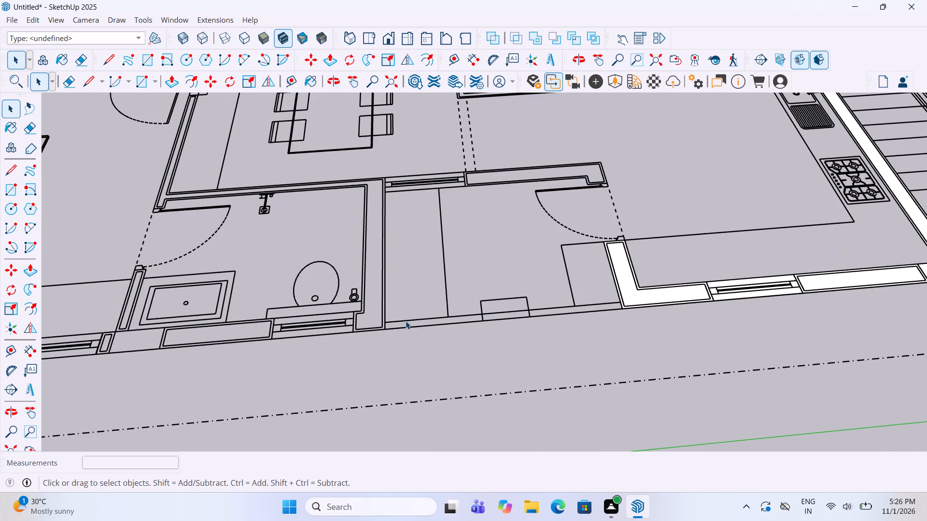
{"action": "left_click", "coordinate": [14, 186]}
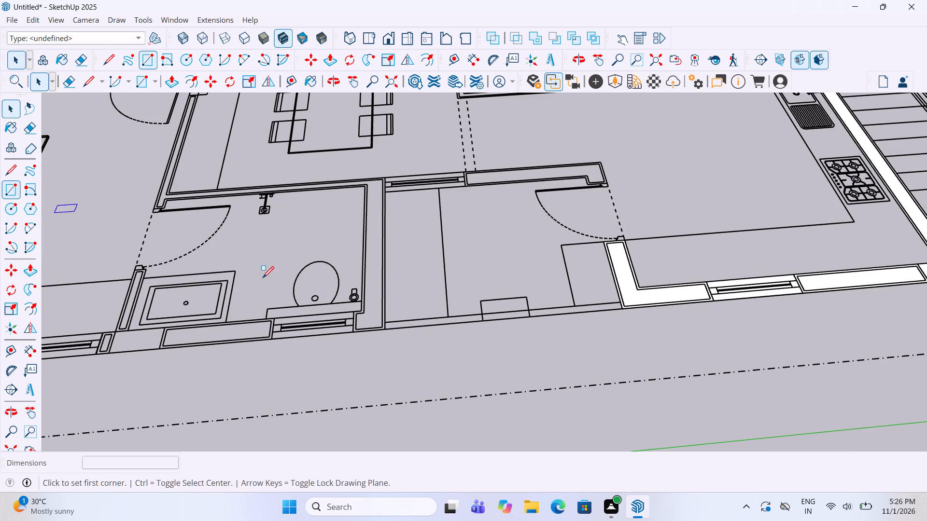
{"action": "scroll", "coordinate": [702, 349], "scroll_direction": "down", "scroll_amount": 5}
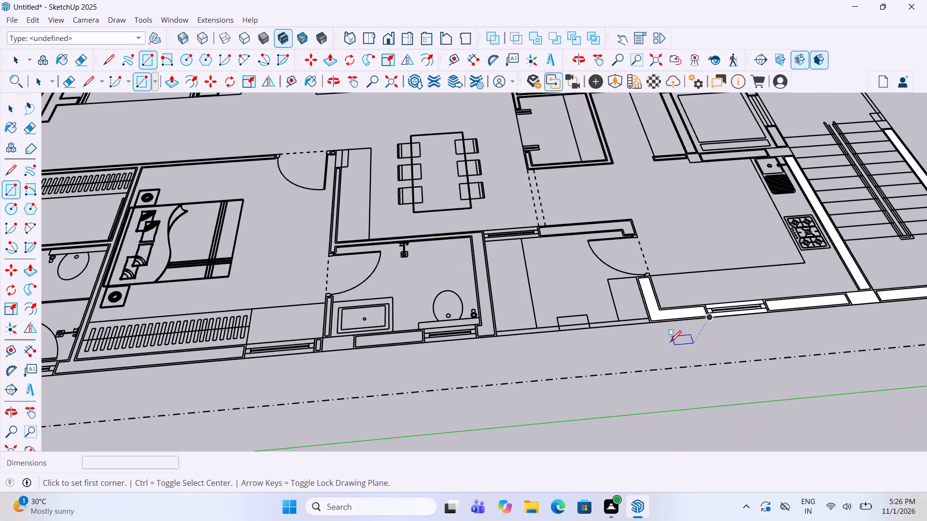
{"action": "scroll", "coordinate": [313, 336], "scroll_direction": "up", "scroll_amount": 4}
{"action": "scroll", "coordinate": [421, 341], "scroll_direction": "up", "scroll_amount": 4}
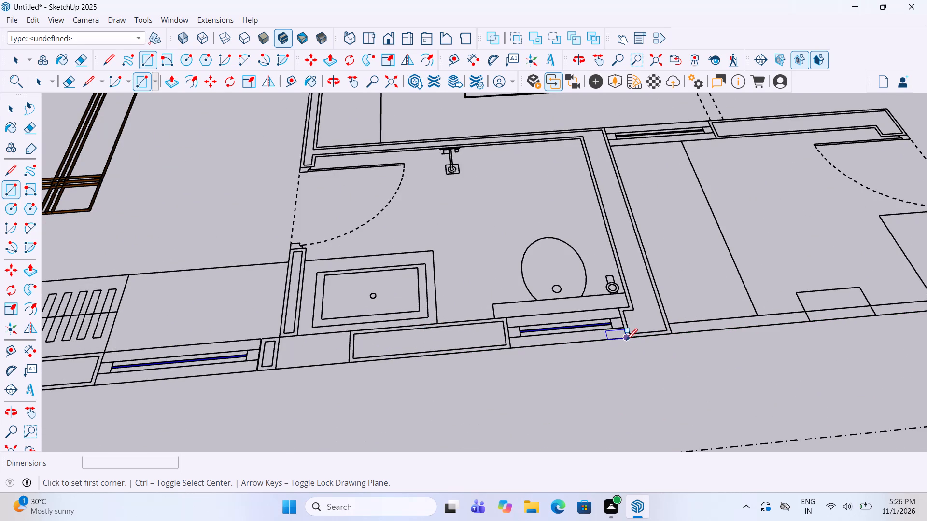
{"action": "left_click", "coordinate": [627, 338]}
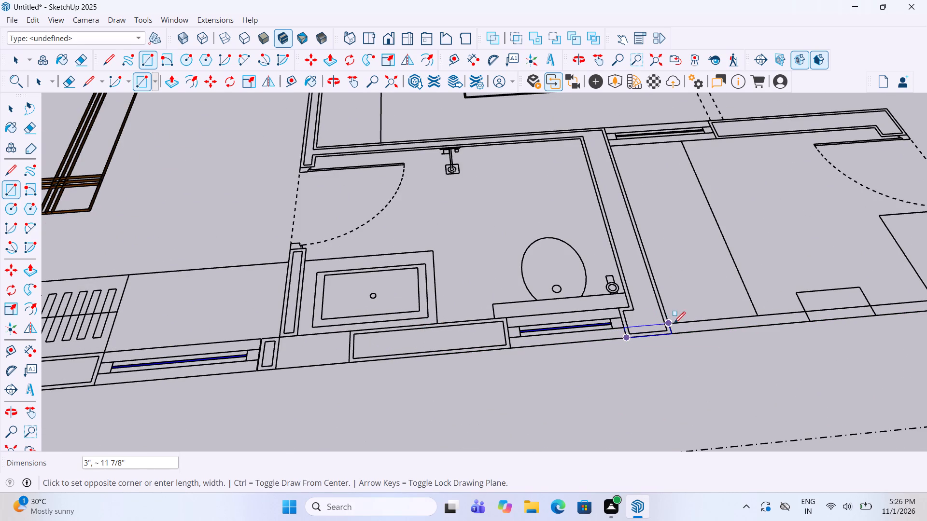
{"action": "left_click", "coordinate": [632, 306]}
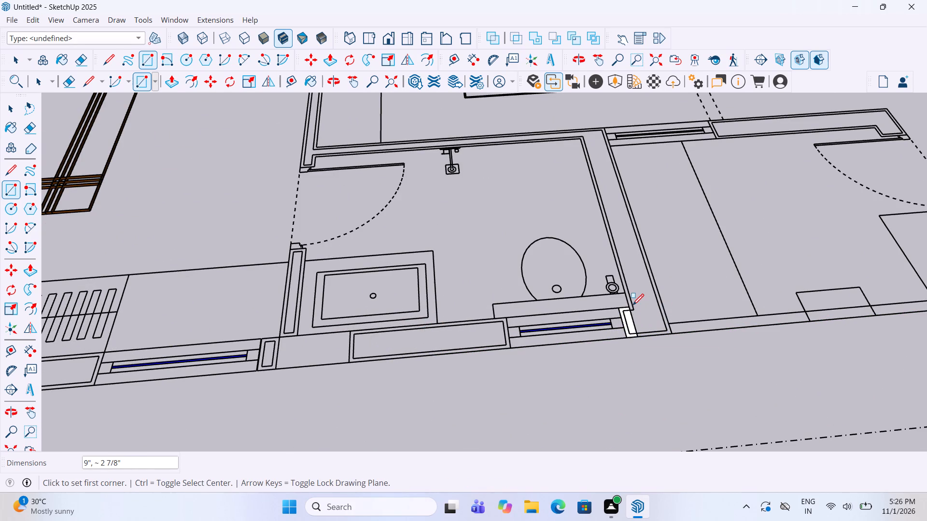
Draw a rectangle over the full wall between the bathroom and the utility area, and delete the edge shared with the small projection.
{"action": "left_click", "coordinate": [638, 338]}
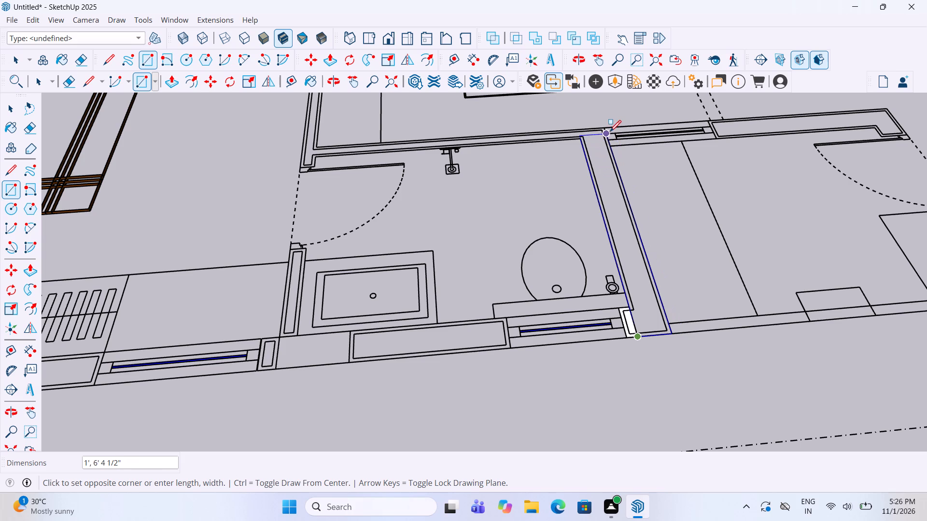
{"action": "left_click", "coordinate": [605, 129]}
{"action": "key", "text": "space"}
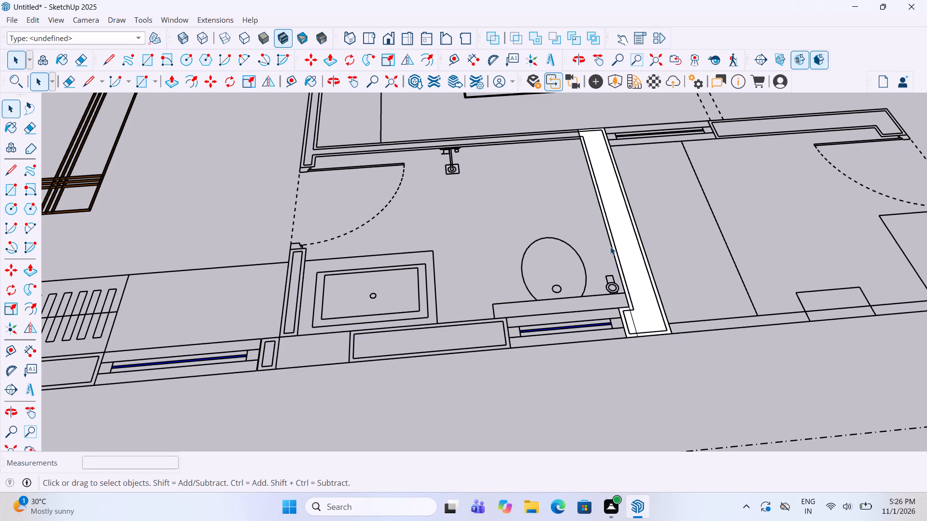
{"action": "left_click", "coordinate": [632, 319]}
{"action": "key", "text": "Delete"}
Draw a 9" by 2' 6" rectangle over the bathroom window opening in the side wall.
{"action": "scroll", "coordinate": [621, 348], "scroll_direction": "down", "scroll_amount": 2}
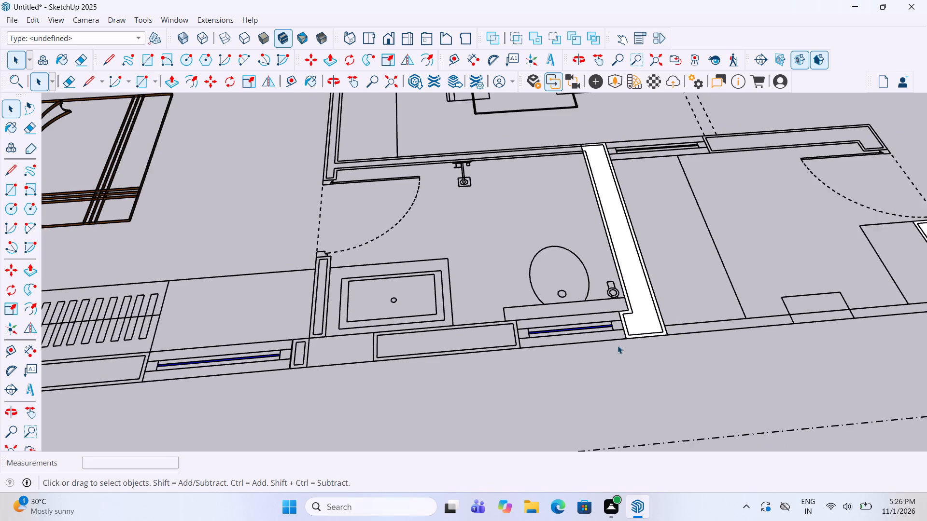
{"action": "left_click", "coordinate": [4, 191]}
{"action": "scroll", "coordinate": [552, 349], "scroll_direction": "up", "scroll_amount": 4}
{"action": "left_click", "coordinate": [525, 349]}
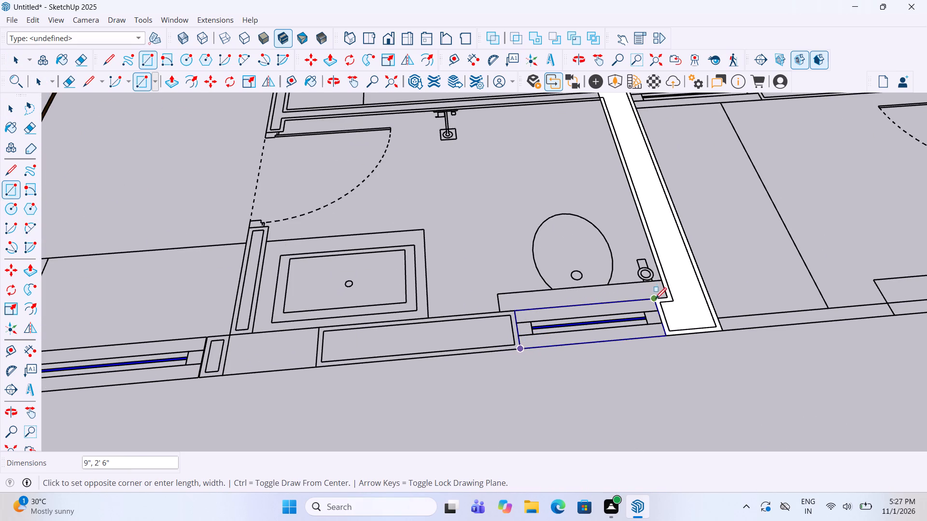
{"action": "left_click", "coordinate": [655, 301]}
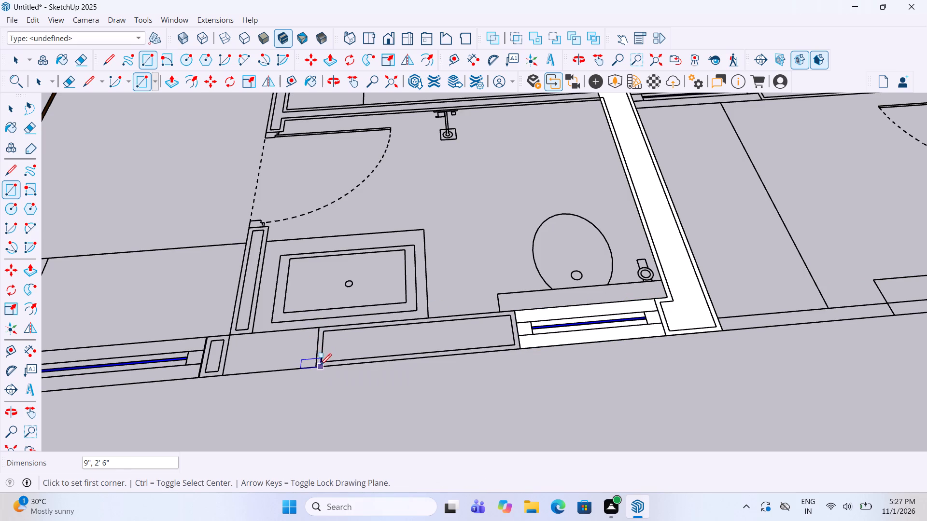
Draw an about 3' 4 5/8" by 9" rectangle over the side wall segment between the bathroom window and the column.
{"action": "left_click", "coordinate": [318, 368]}
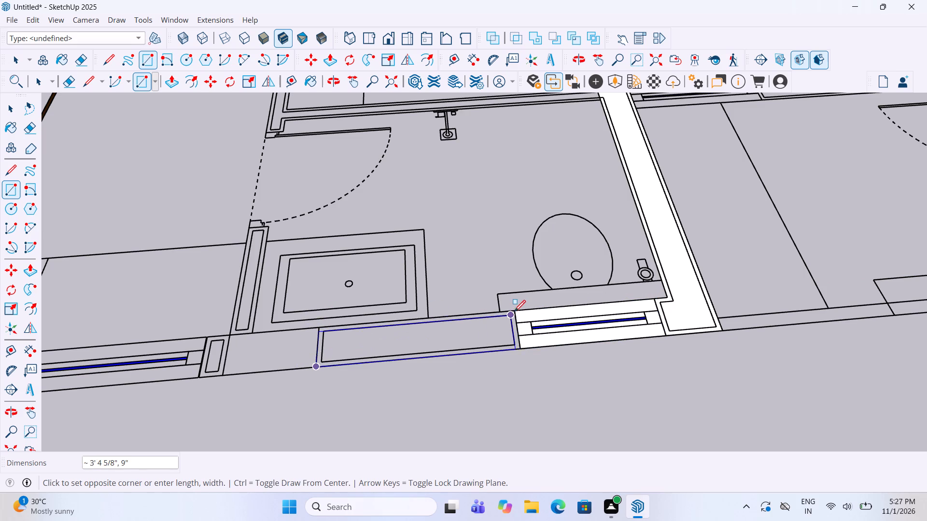
{"action": "left_click", "coordinate": [517, 310]}
Draw a 1' 6" by 9" rectangle over the column in the side wall next to the bathroom basin.
{"action": "scroll", "coordinate": [517, 310], "scroll_direction": "down", "scroll_amount": 4}
{"action": "scroll", "coordinate": [328, 342], "scroll_direction": "up", "scroll_amount": 5}
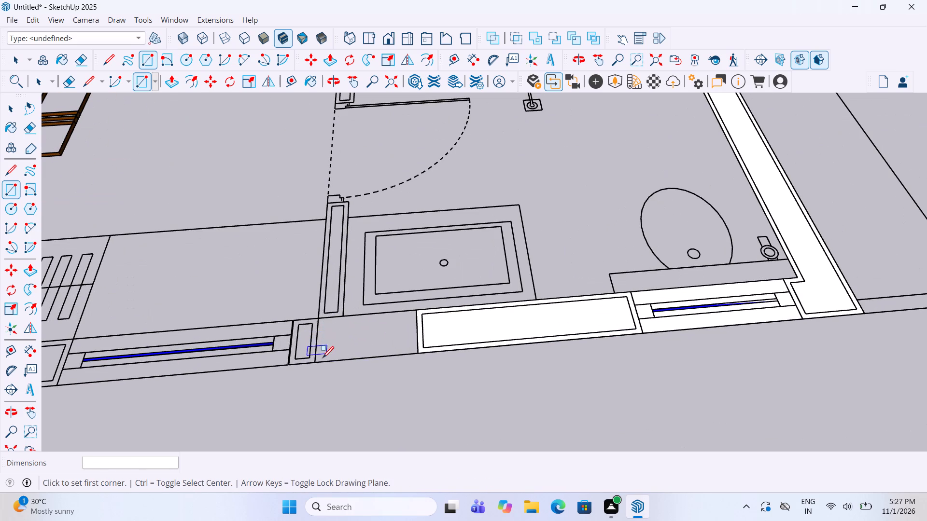
{"action": "left_click", "coordinate": [320, 360]}
{"action": "left_click", "coordinate": [415, 312]}
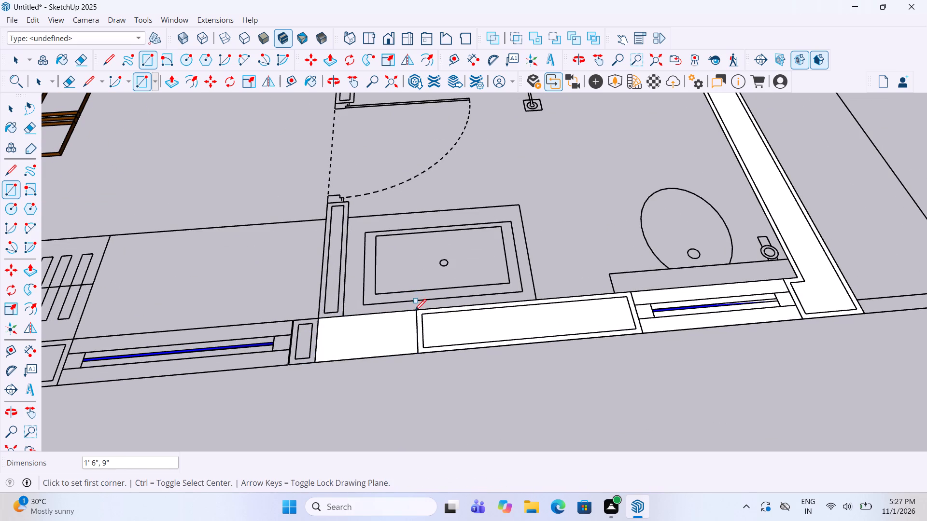
Draw a 9" by 4 1/2" rectangle over the short wall piece between that column and the bedroom window.
{"action": "scroll", "coordinate": [578, 314], "scroll_direction": "down", "scroll_amount": 6}
{"action": "scroll", "coordinate": [515, 367], "scroll_direction": "down", "scroll_amount": 2}
{"action": "scroll", "coordinate": [419, 304], "scroll_direction": "up", "scroll_amount": 5}
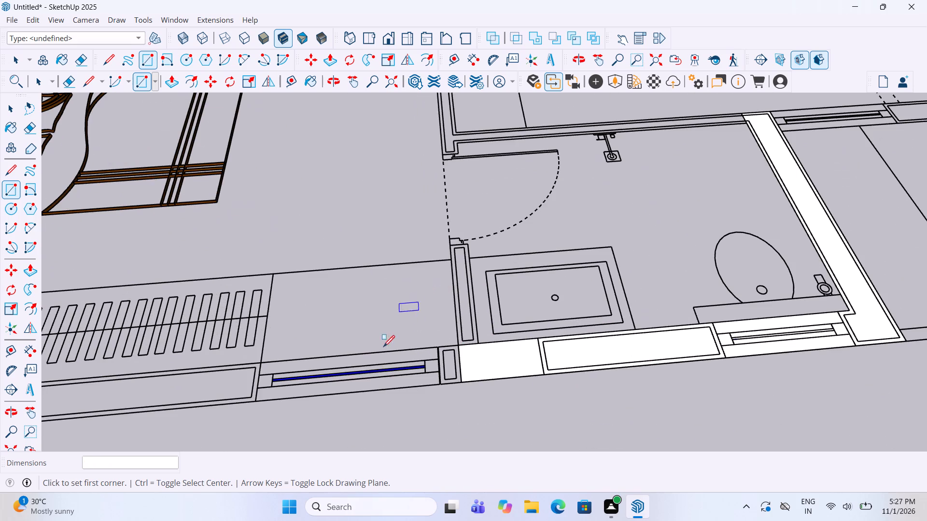
{"action": "scroll", "coordinate": [266, 404], "scroll_direction": "up", "scroll_amount": 2}
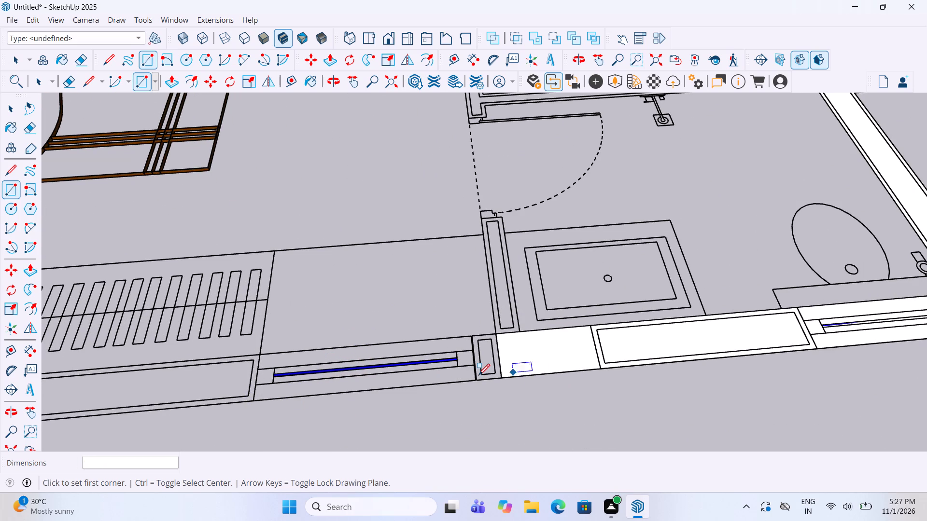
{"action": "left_click", "coordinate": [477, 382]}
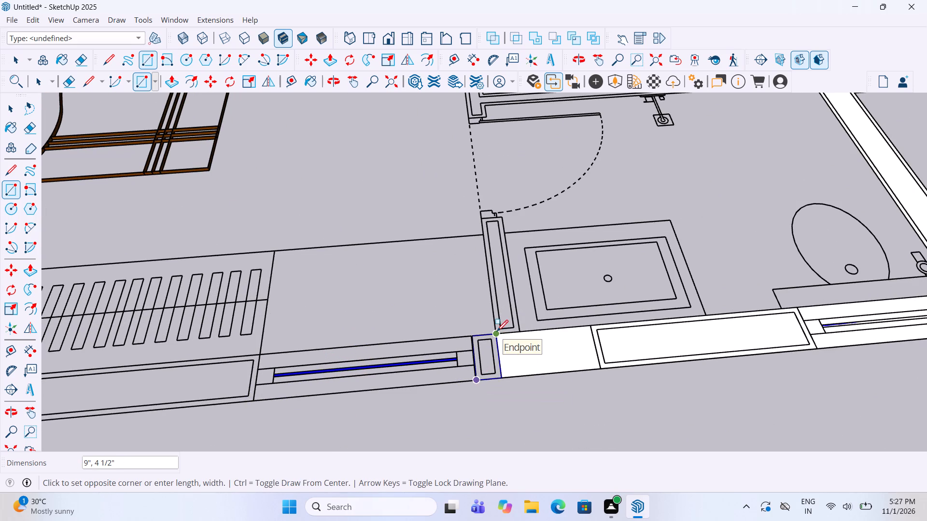
{"action": "left_click", "coordinate": [497, 332]}
Draw a 9" by about 3' 2 7/8" rectangle over the bedroom window opening in the side wall.
{"action": "left_click", "coordinate": [258, 398]}
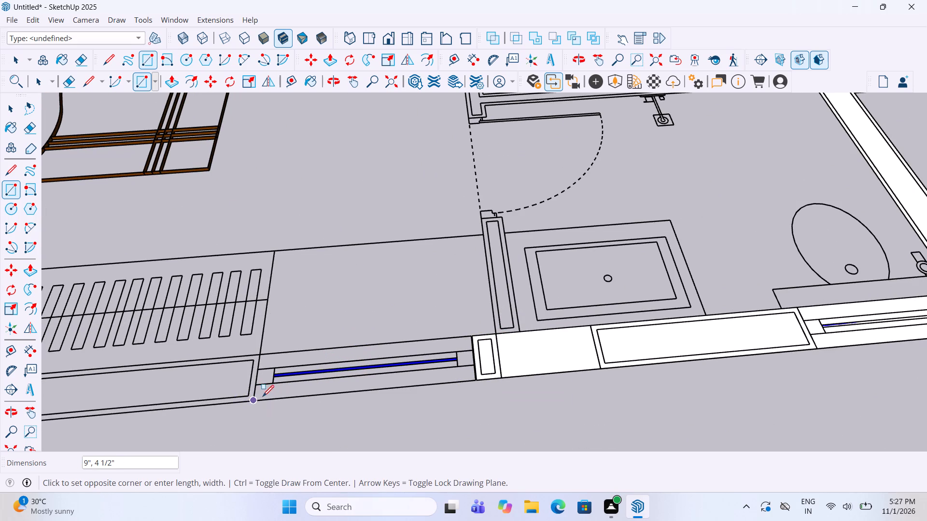
{"action": "left_click", "coordinate": [469, 336]}
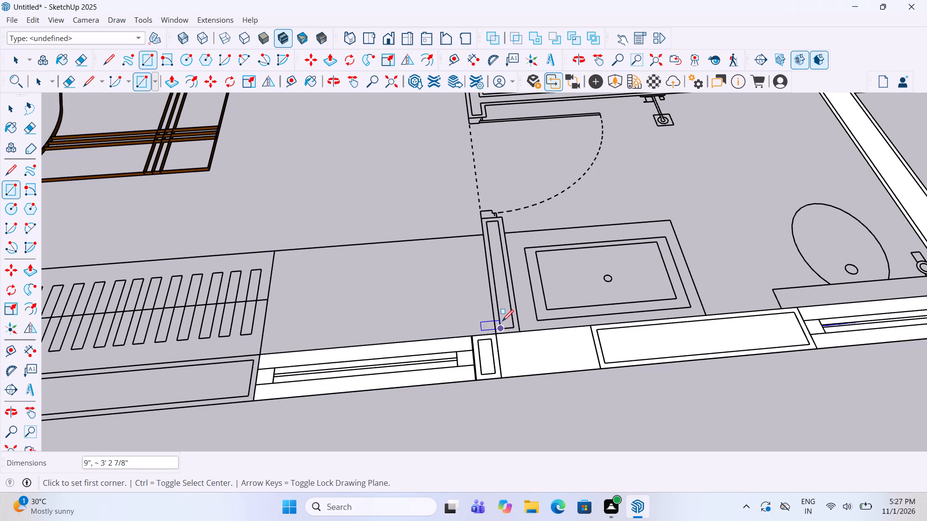
Draw a 2' 4 1/2" by 4 1/2" rectangle over the partition wall between the bathroom basin and the bedroom.
{"action": "left_click", "coordinate": [499, 333]}
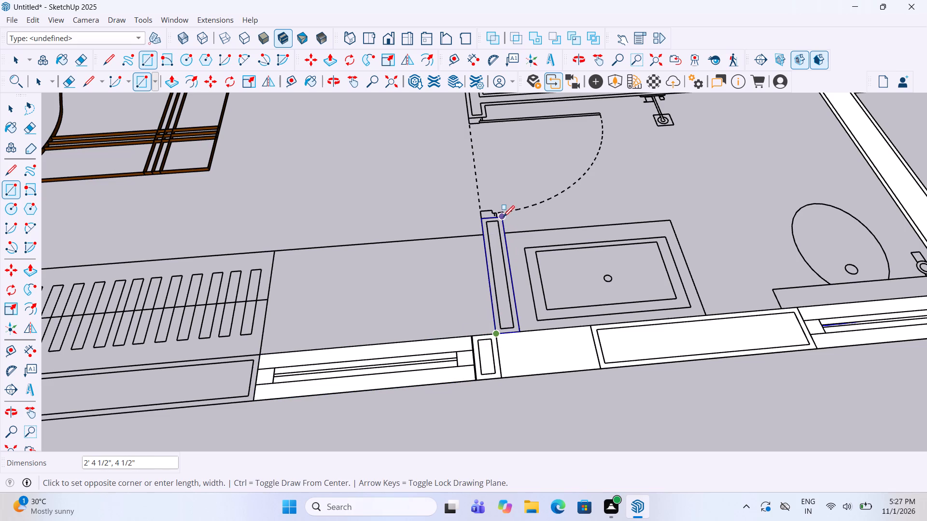
{"action": "left_click", "coordinate": [503, 218]}
Draw a 9" by about 8' 8 11/16" rectangle over the side wall behind the bedroom wardrobe, between the two windows.
{"action": "scroll", "coordinate": [511, 308], "scroll_direction": "down", "scroll_amount": 10}
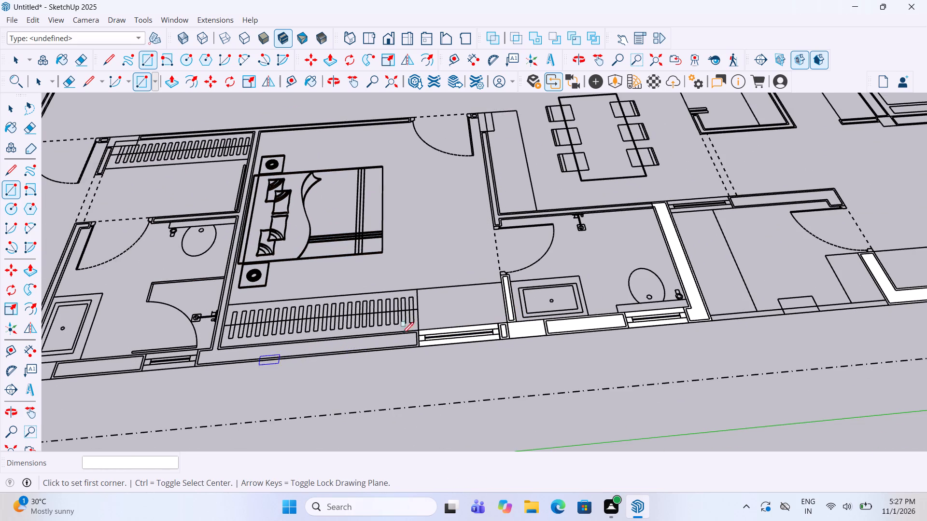
{"action": "scroll", "coordinate": [640, 269], "scroll_direction": "down", "scroll_amount": 6}
{"action": "scroll", "coordinate": [511, 283], "scroll_direction": "up", "scroll_amount": 2}
{"action": "scroll", "coordinate": [372, 336], "scroll_direction": "up", "scroll_amount": 10}
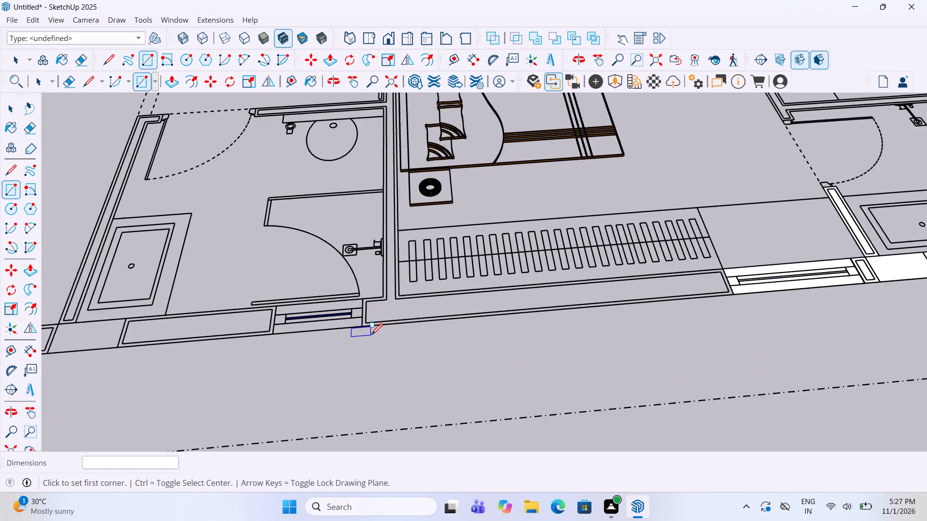
{"action": "left_click", "coordinate": [366, 325]}
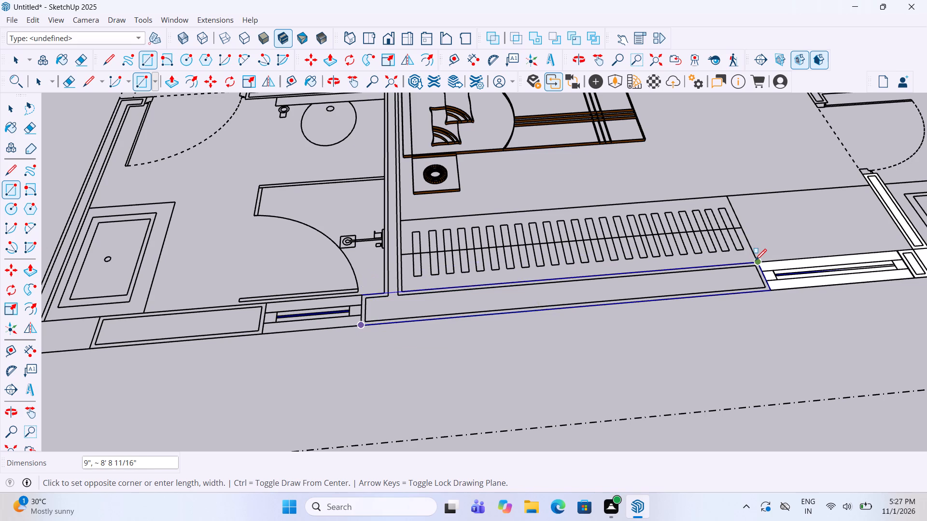
{"action": "left_click", "coordinate": [755, 261]}
Draw a rectangle about 12' 10" long over the partition wall between the wardrobe bedroom and the adjoining bathroom.
{"action": "scroll", "coordinate": [650, 334], "scroll_direction": "down", "scroll_amount": 4}
{"action": "scroll", "coordinate": [483, 304], "scroll_direction": "up", "scroll_amount": 5}
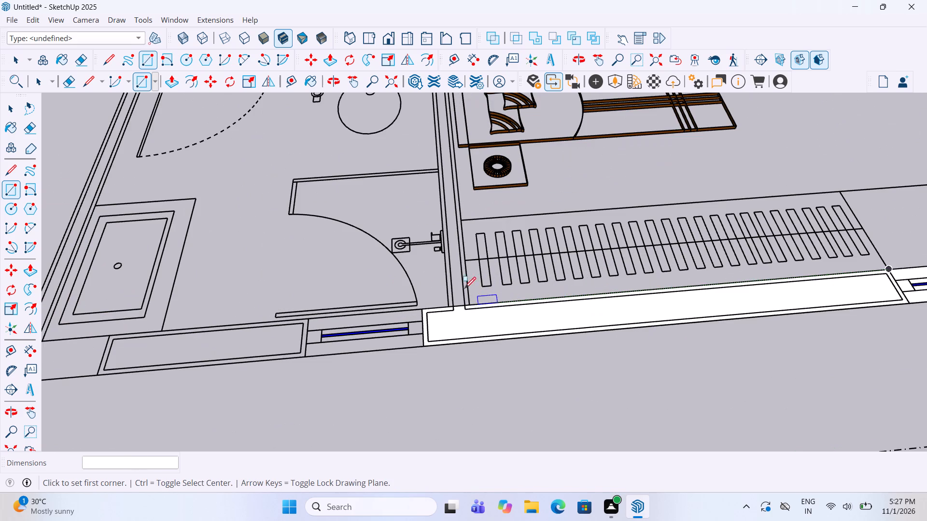
{"action": "left_click", "coordinate": [449, 304]}
{"action": "scroll", "coordinate": [449, 306], "scroll_direction": "down", "scroll_amount": 6}
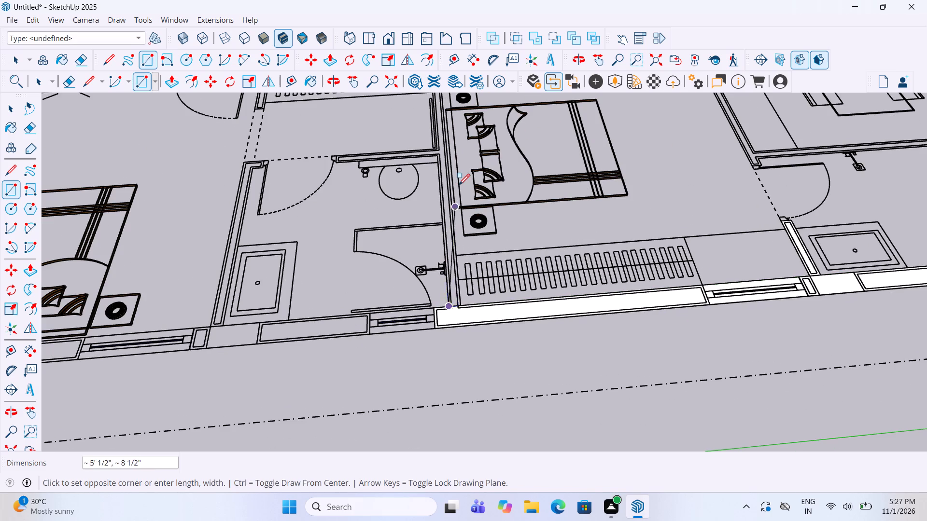
{"action": "scroll", "coordinate": [463, 286], "scroll_direction": "down", "scroll_amount": 5}
{"action": "scroll", "coordinate": [448, 125], "scroll_direction": "up", "scroll_amount": 5}
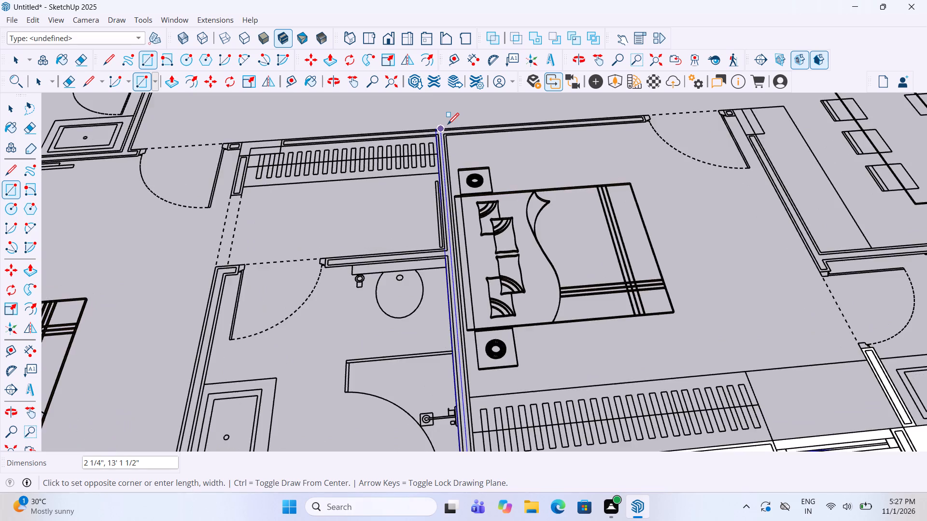
{"action": "scroll", "coordinate": [448, 125], "scroll_direction": "up", "scroll_amount": 10}
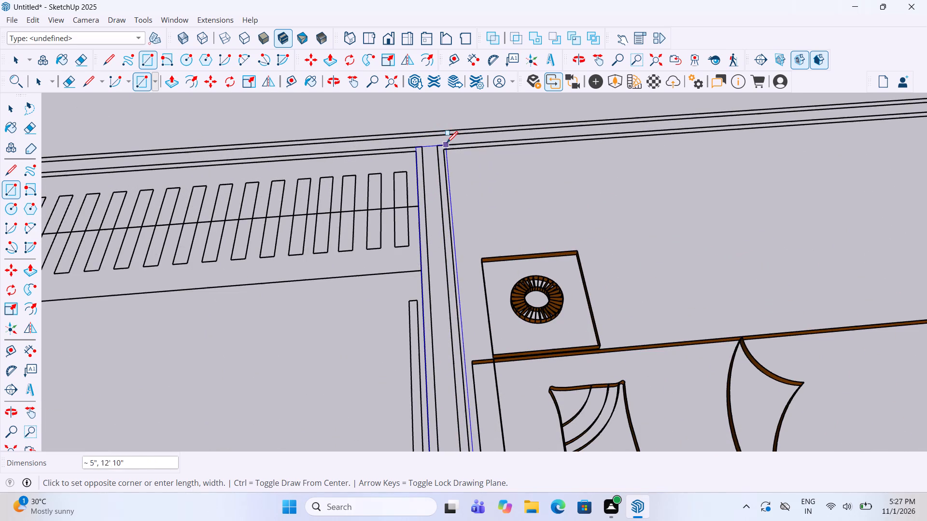
{"action": "left_click", "coordinate": [446, 152]}
Draw a 9" by 2' rectangle over the window opening of that bathroom in the side wall.
{"action": "scroll", "coordinate": [561, 163], "scroll_direction": "down", "scroll_amount": 11}
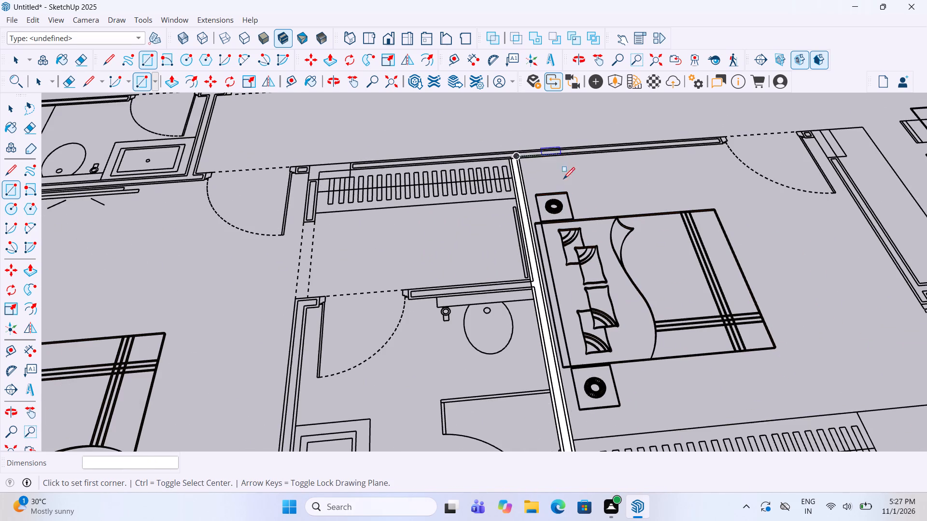
{"action": "scroll", "coordinate": [559, 264], "scroll_direction": "down", "scroll_amount": 6}
{"action": "scroll", "coordinate": [566, 377], "scroll_direction": "up", "scroll_amount": 5}
{"action": "scroll", "coordinate": [555, 300], "scroll_direction": "down", "scroll_amount": 5}
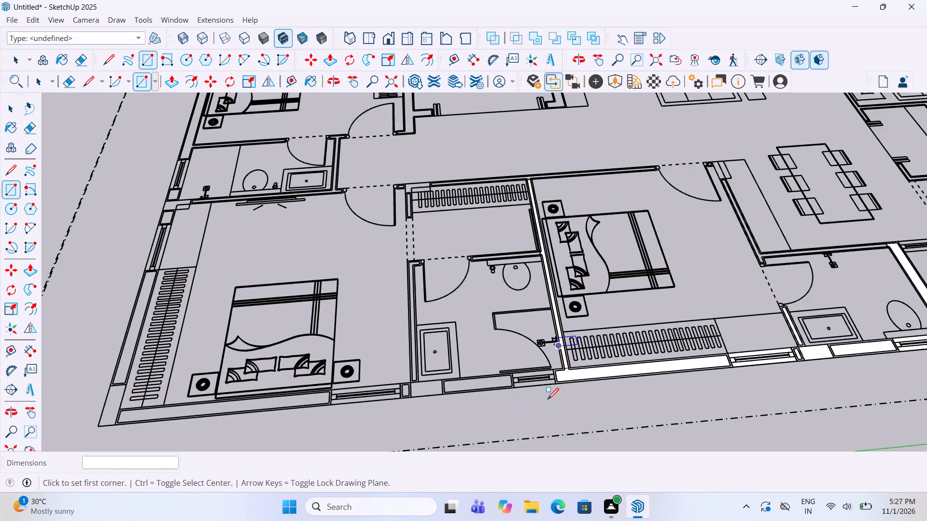
{"action": "scroll", "coordinate": [540, 406], "scroll_direction": "up", "scroll_amount": 10}
{"action": "scroll", "coordinate": [498, 331], "scroll_direction": "up", "scroll_amount": 5}
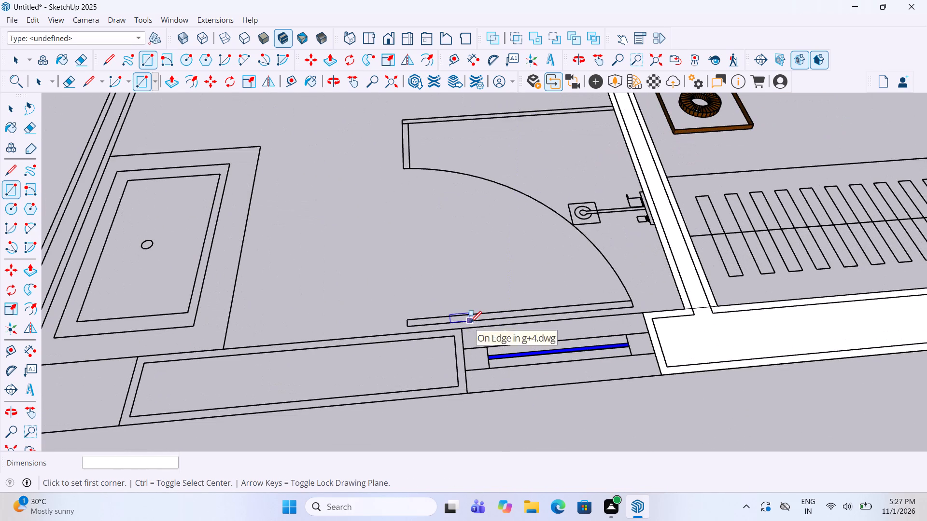
{"action": "left_click", "coordinate": [465, 329]}
{"action": "left_click", "coordinate": [666, 378]}
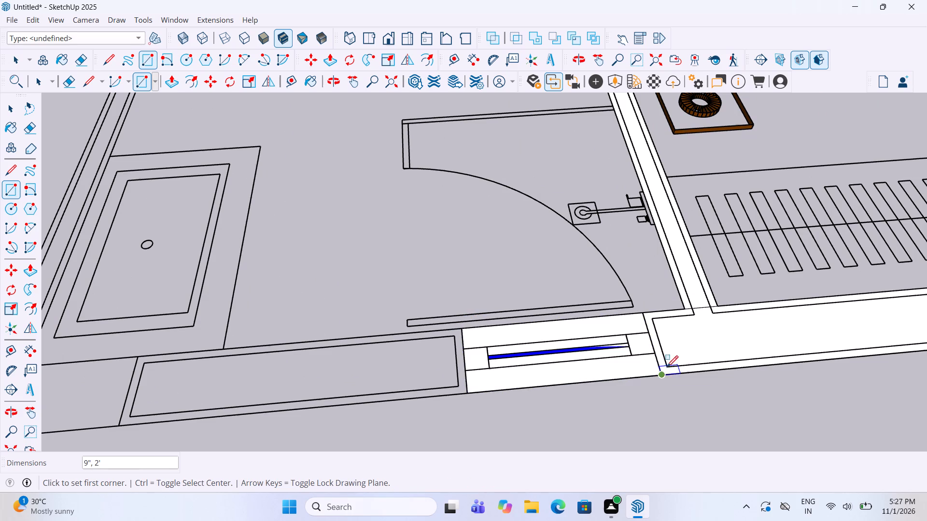
Draw a 9" by about 3' 4 13/16" rectangle over the side wall between the bathroom window and the column.
{"action": "scroll", "coordinate": [663, 354], "scroll_direction": "down", "scroll_amount": 5}
{"action": "scroll", "coordinate": [326, 429], "scroll_direction": "up", "scroll_amount": 3}
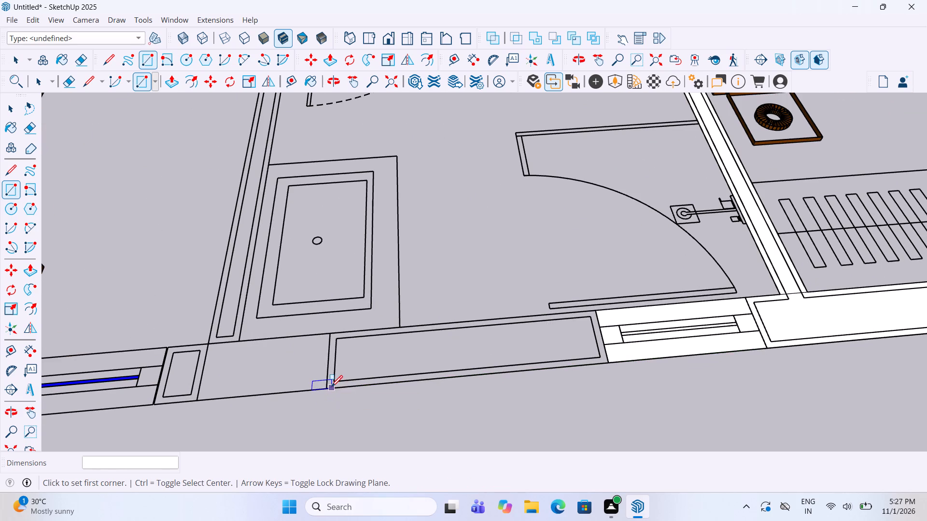
{"action": "left_click", "coordinate": [329, 388]}
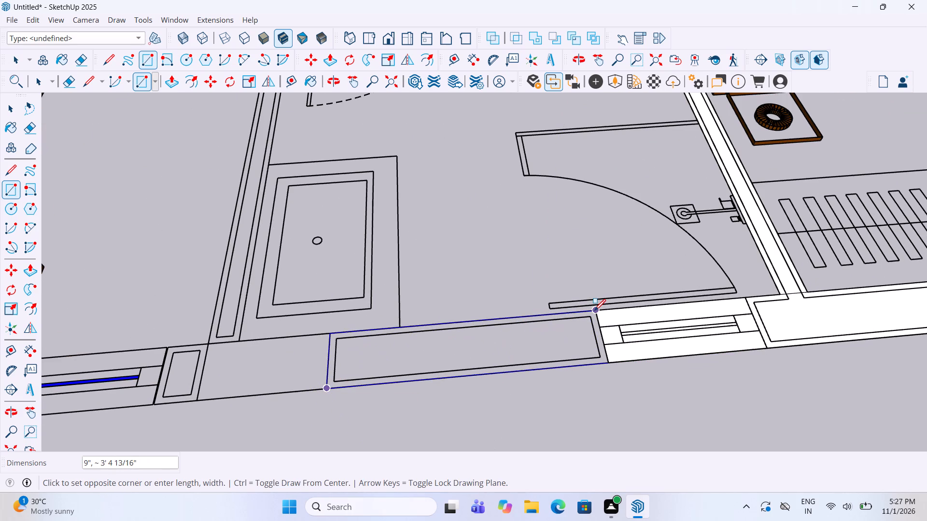
{"action": "left_click", "coordinate": [594, 312]}
Draw a rectangle over the column in the side wall beside the bathroom basin.
{"action": "scroll", "coordinate": [594, 312], "scroll_direction": "down", "scroll_amount": 6}
{"action": "scroll", "coordinate": [327, 356], "scroll_direction": "up", "scroll_amount": 5}
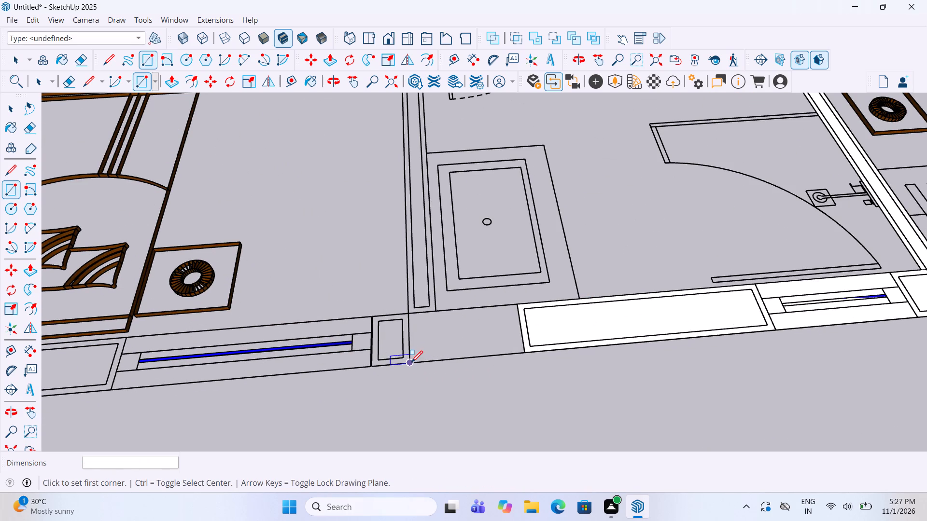
{"action": "left_click", "coordinate": [411, 363]}
{"action": "left_click", "coordinate": [514, 307]}
Draw an about 5 7/8" by 9" rectangle over the short wall piece between that column and the corner bedroom window.
{"action": "scroll", "coordinate": [575, 323], "scroll_direction": "down", "scroll_amount": 5}
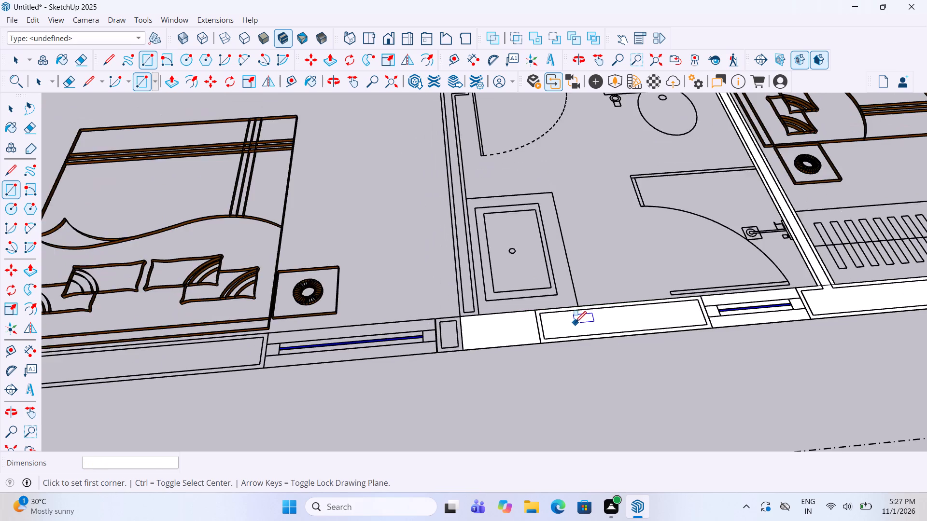
{"action": "scroll", "coordinate": [575, 324], "scroll_direction": "down", "scroll_amount": 6}
{"action": "scroll", "coordinate": [370, 336], "scroll_direction": "up", "scroll_amount": 6}
{"action": "scroll", "coordinate": [622, 347], "scroll_direction": "up", "scroll_amount": 5}
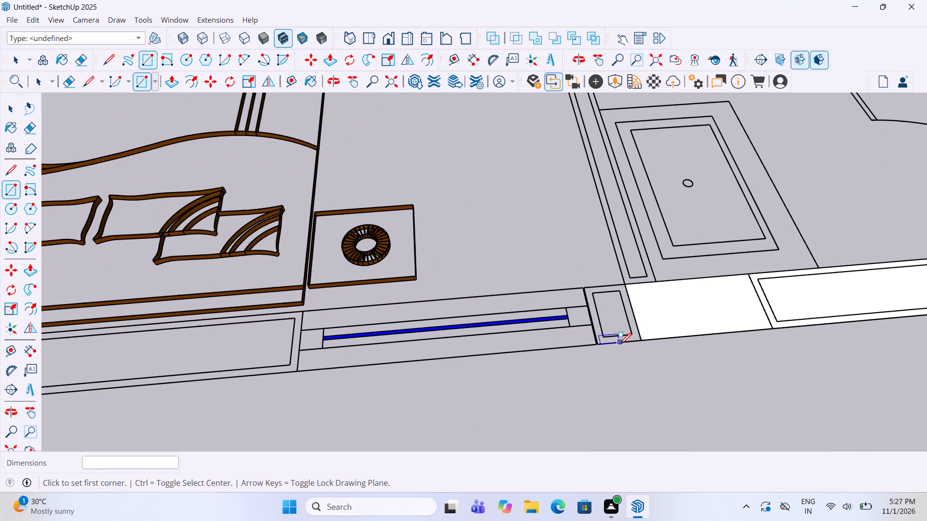
{"action": "left_click", "coordinate": [644, 339]}
{"action": "left_click", "coordinate": [584, 290]}
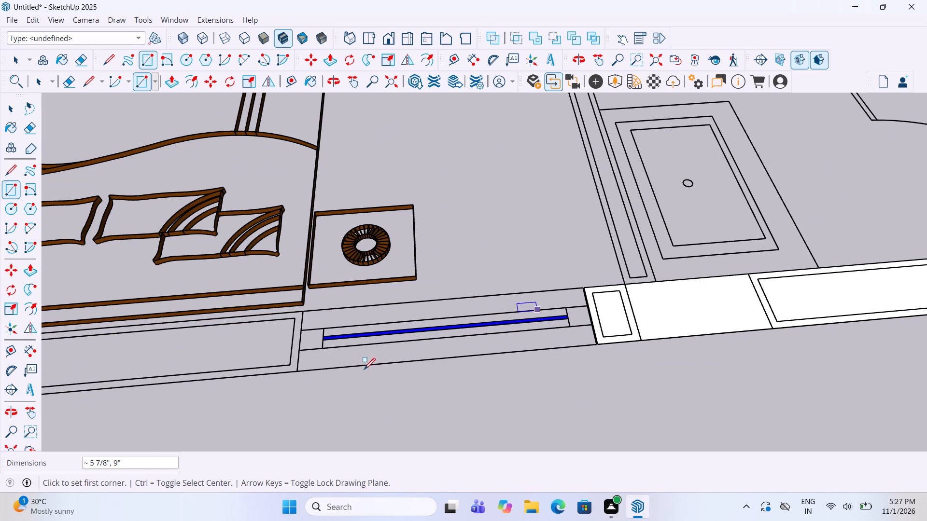
Draw a 9" deep rectangle over the corner bedroom's window opening in the side wall.
{"action": "left_click", "coordinate": [302, 370]}
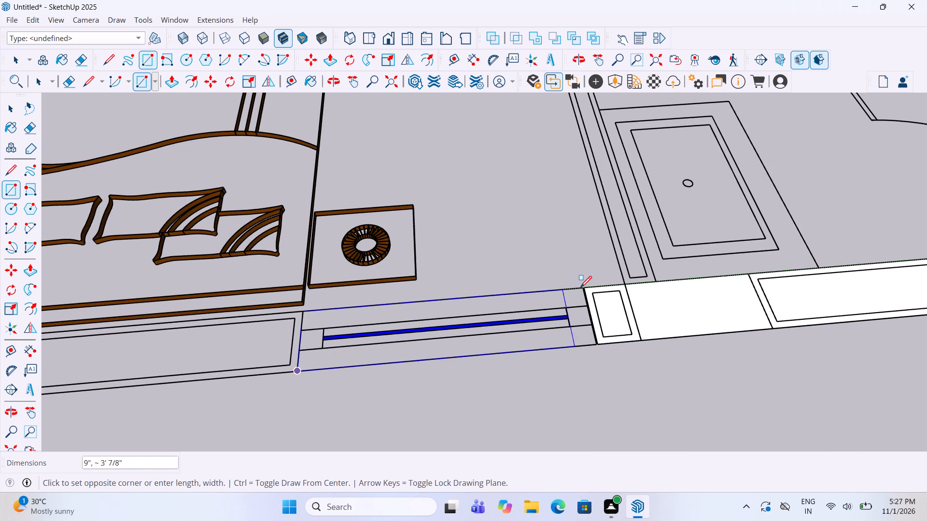
{"action": "left_click", "coordinate": [584, 290]}
Draw an about 9' 9 1/8" by 9" rectangle over the side wall behind the corner bedroom's bed.
{"action": "scroll", "coordinate": [640, 300], "scroll_direction": "down", "scroll_amount": 11}
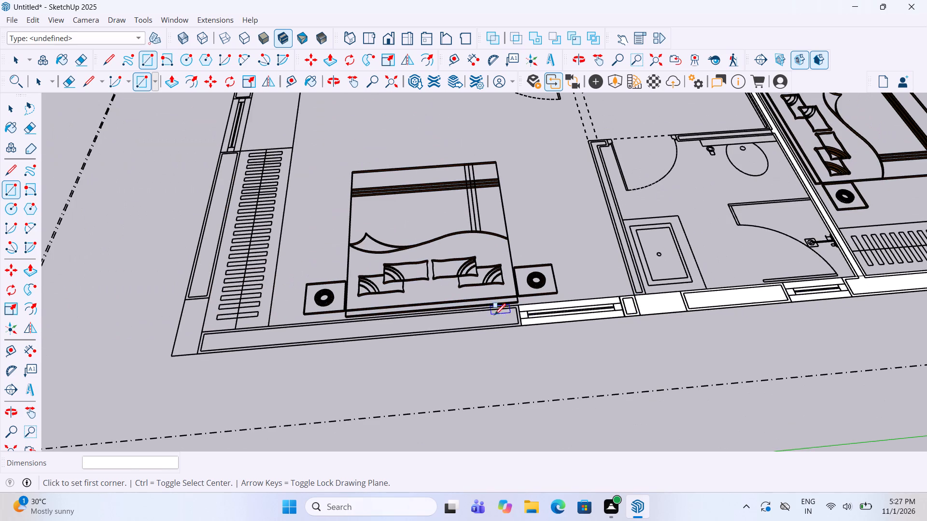
{"action": "scroll", "coordinate": [211, 352], "scroll_direction": "up", "scroll_amount": 5}
{"action": "left_click", "coordinate": [193, 356]}
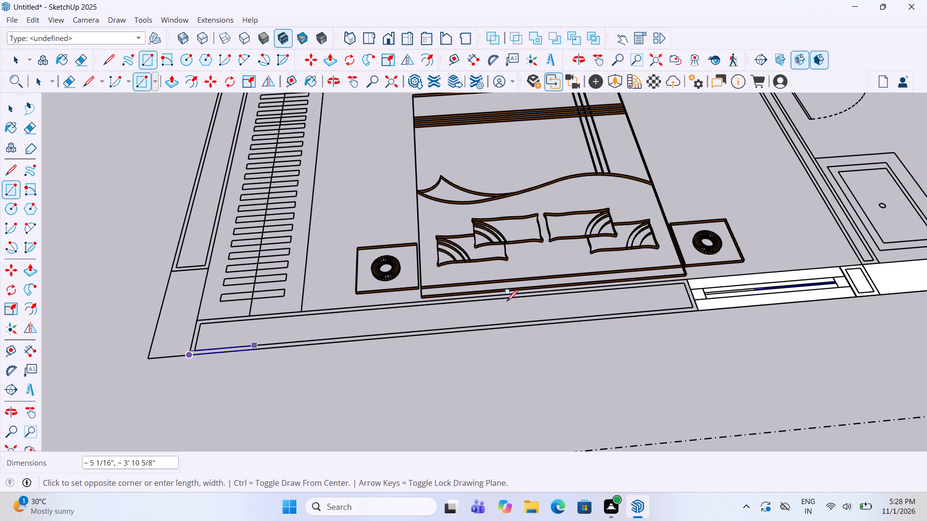
{"action": "left_click", "coordinate": [690, 279]}
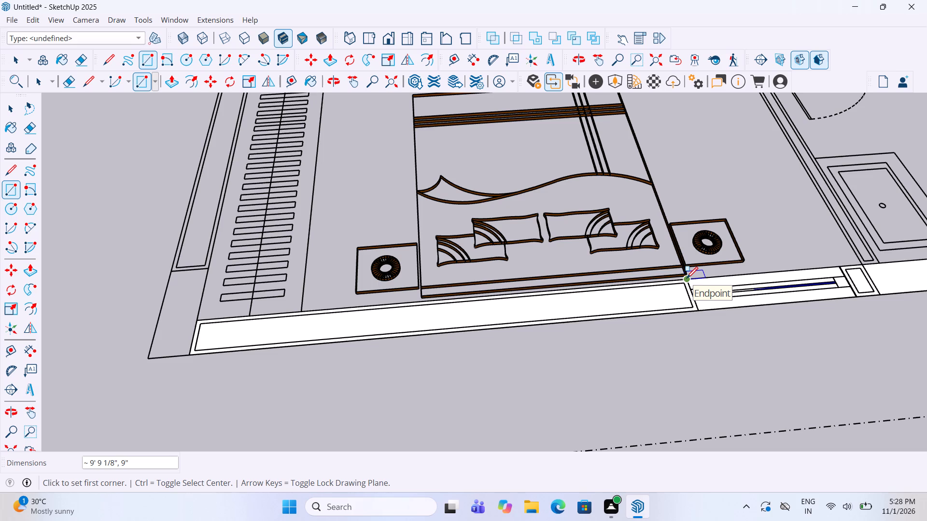
Draw a 2' by 9" rectangle over the column at the building's corner beside the bedroom wardrobe.
{"action": "scroll", "coordinate": [687, 283], "scroll_direction": "down", "scroll_amount": 6}
{"action": "scroll", "coordinate": [619, 342], "scroll_direction": "down", "scroll_amount": 13}
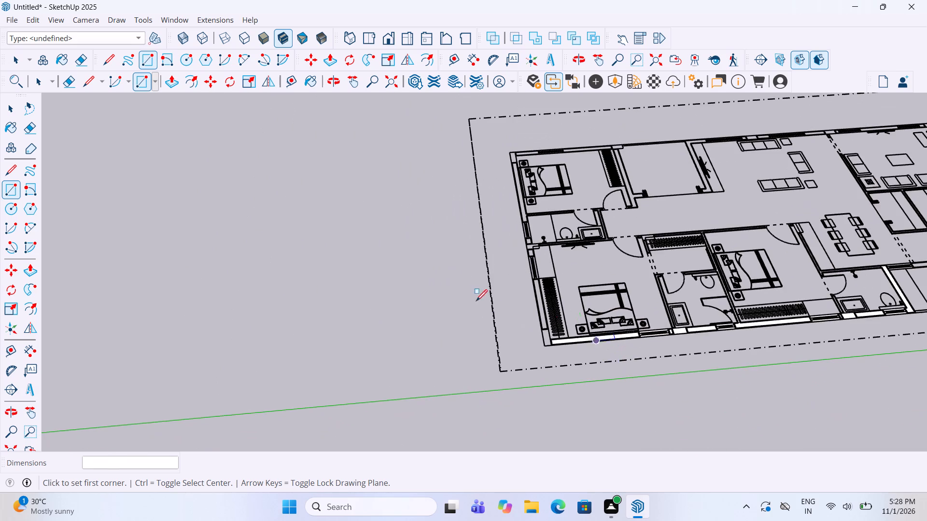
{"action": "middle_click_drag", "start_coordinate": [471, 300], "coordinate": [754, 327]}
{"action": "scroll", "coordinate": [469, 372], "scroll_direction": "down", "scroll_amount": 3}
{"action": "scroll", "coordinate": [552, 203], "scroll_direction": "up", "scroll_amount": 5}
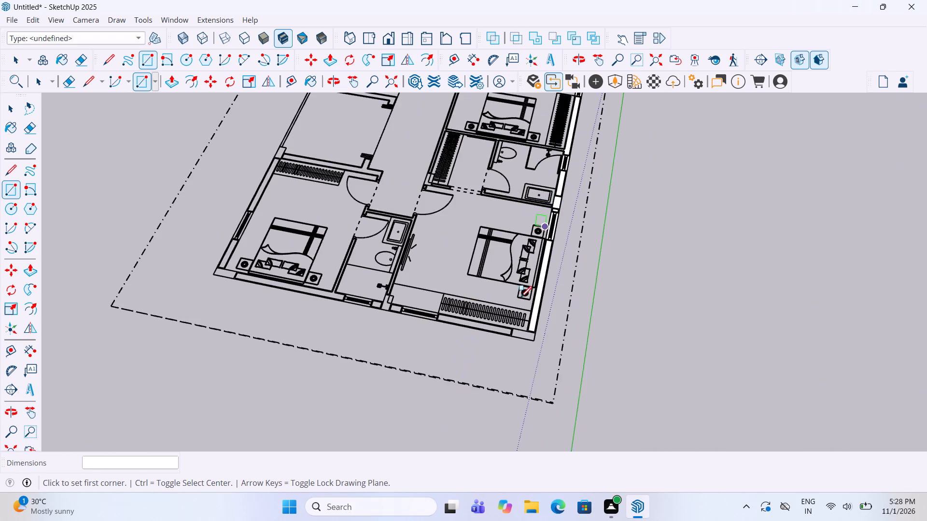
{"action": "scroll", "coordinate": [518, 313], "scroll_direction": "up", "scroll_amount": 16}
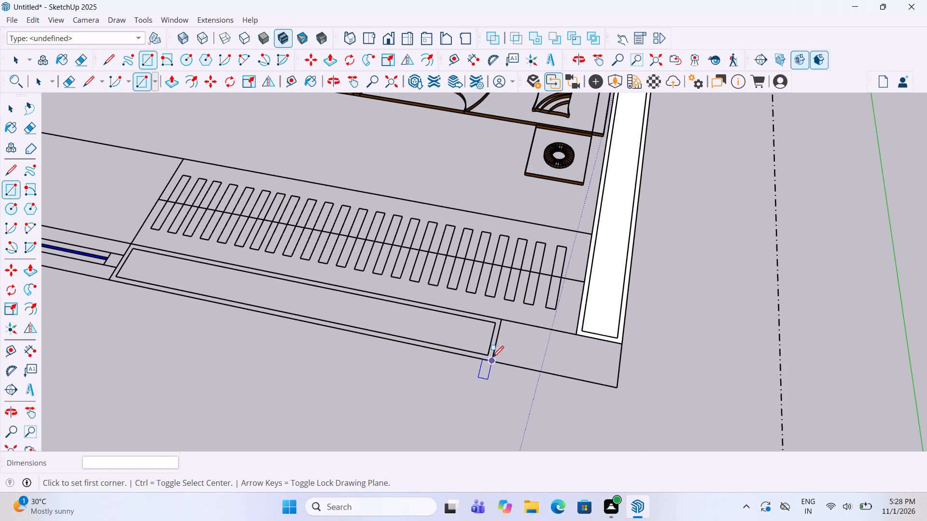
{"action": "left_click", "coordinate": [492, 358]}
{"action": "left_click", "coordinate": [618, 343]}
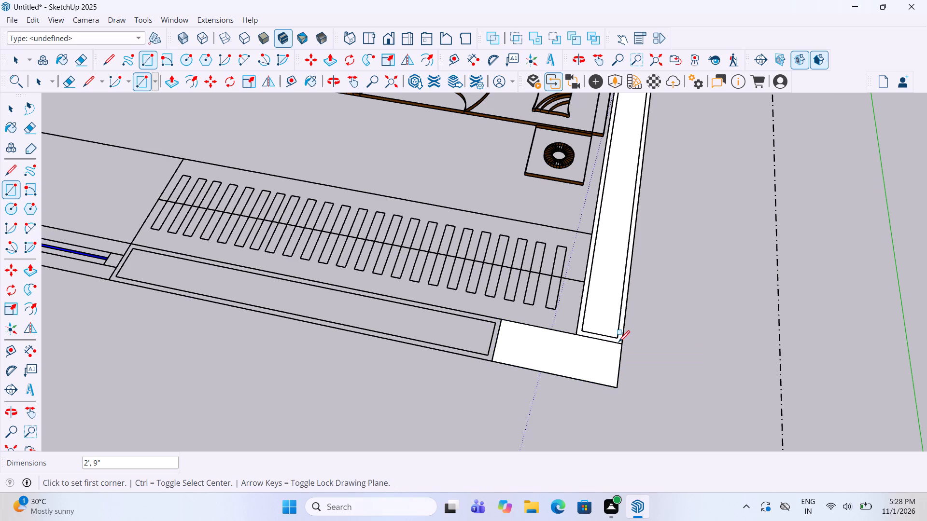
Draw a rectangle about 6' 9 1/8" long over the end wall behind the corner bedroom's wardrobe.
{"action": "scroll", "coordinate": [616, 342], "scroll_direction": "down", "scroll_amount": 6}
{"action": "scroll", "coordinate": [230, 328], "scroll_direction": "up", "scroll_amount": 5}
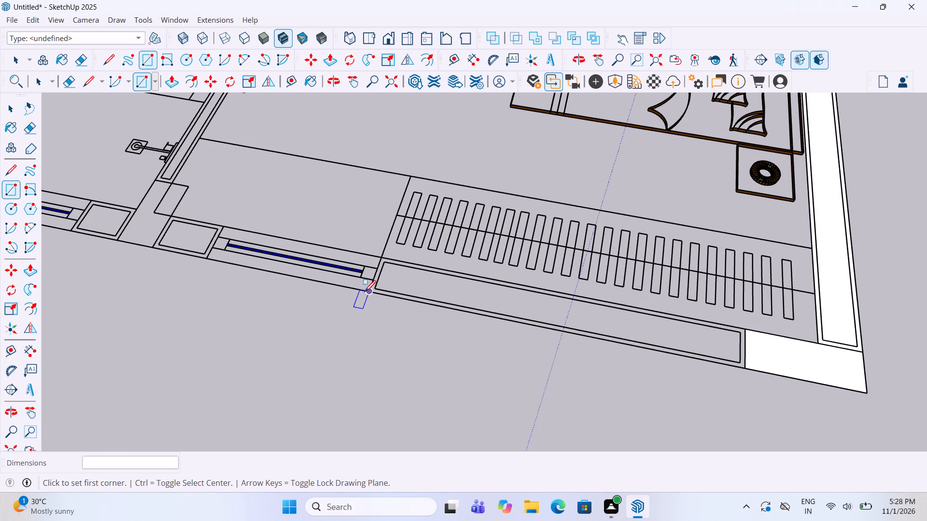
{"action": "left_click", "coordinate": [366, 293]}
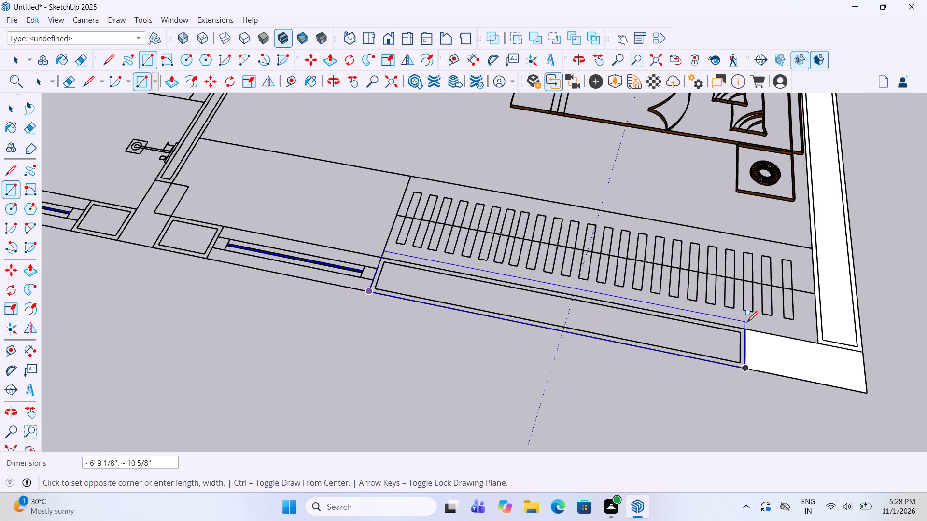
{"action": "left_click", "coordinate": [747, 327]}
Draw an about 3' 2 7/8" by 9" rectangle over the corner bedroom's window opening in the end wall.
{"action": "scroll", "coordinate": [758, 337], "scroll_direction": "down", "scroll_amount": 6}
{"action": "scroll", "coordinate": [366, 245], "scroll_direction": "up", "scroll_amount": 5}
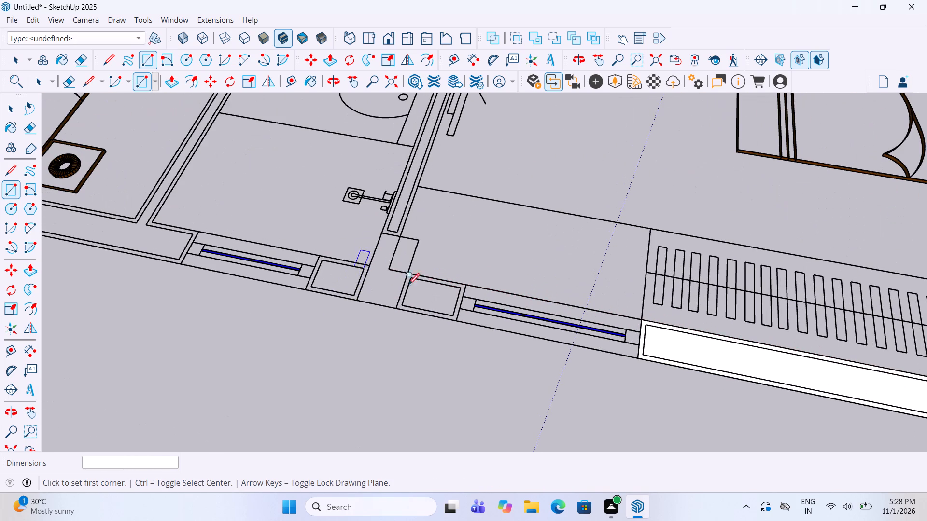
{"action": "left_click", "coordinate": [460, 319]}
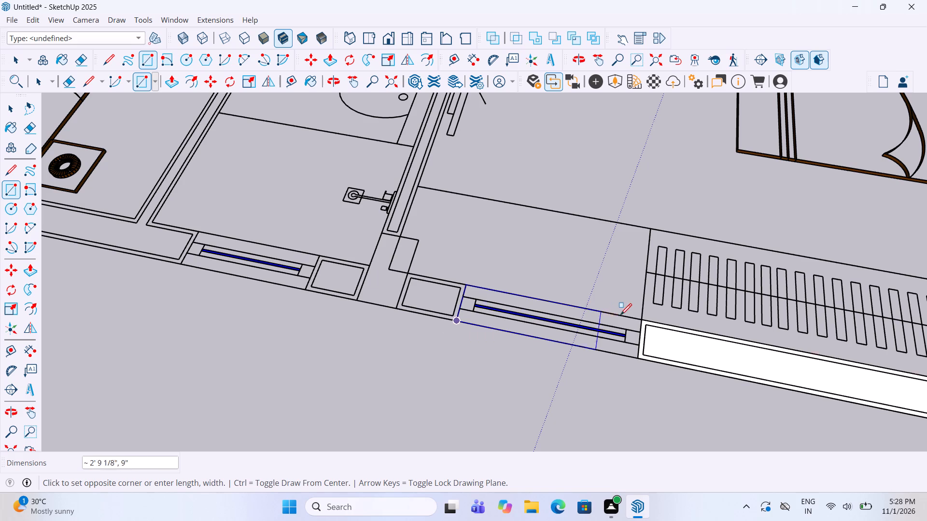
{"action": "left_click", "coordinate": [644, 321]}
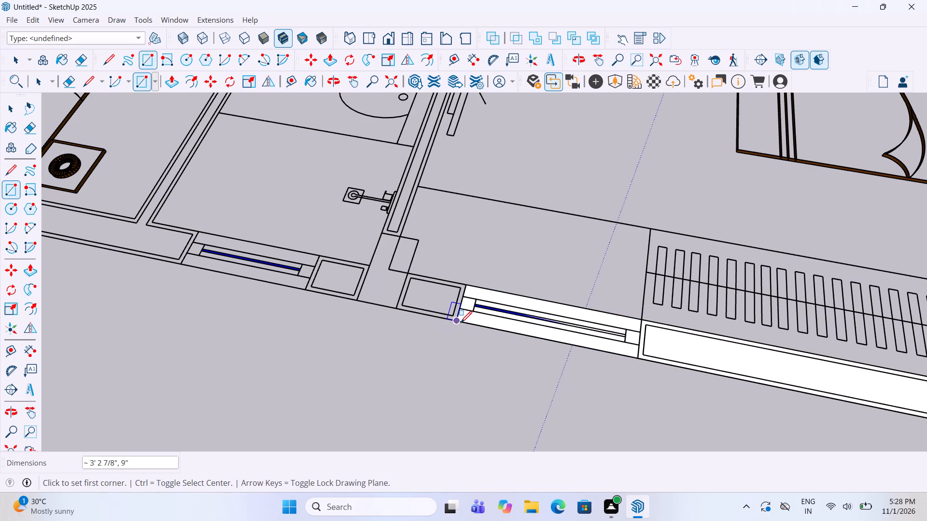
Draw a 1' 1 1/2" by 9" rectangle over the end wall piece between that window and the column.
{"action": "left_click", "coordinate": [461, 324]}
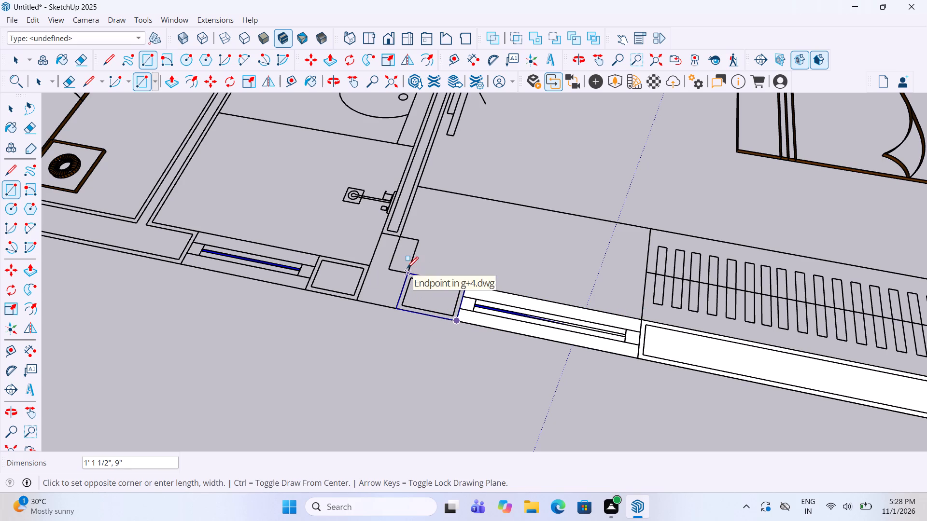
{"action": "left_click", "coordinate": [407, 269]}
Draw a 9" wide rectangle over the end wall column between the corner bedroom and the next bathroom.
{"action": "left_click", "coordinate": [362, 296]}
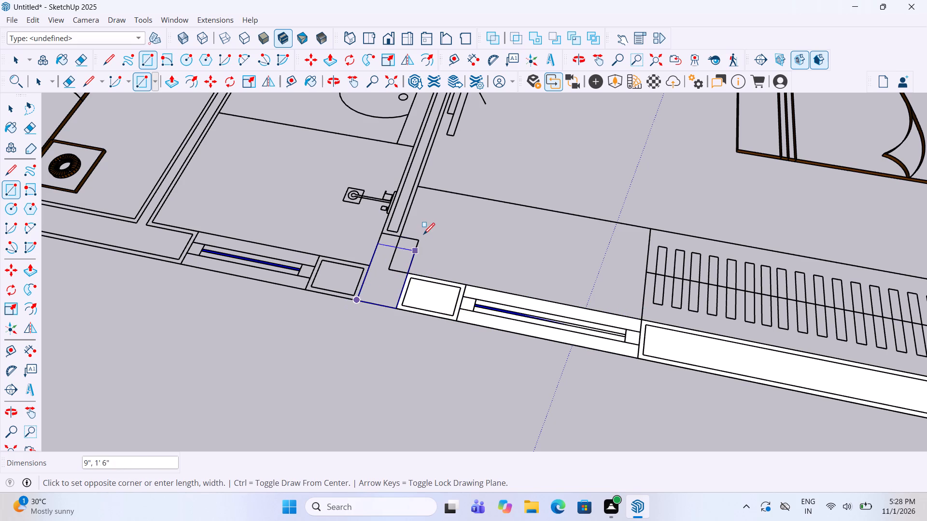
{"action": "left_click", "coordinate": [421, 239]}
Draw a 1' by 9" rectangle over the short end wall piece between that column and the bathroom window.
{"action": "scroll", "coordinate": [487, 326], "scroll_direction": "down", "scroll_amount": 5}
{"action": "scroll", "coordinate": [325, 275], "scroll_direction": "up", "scroll_amount": 5}
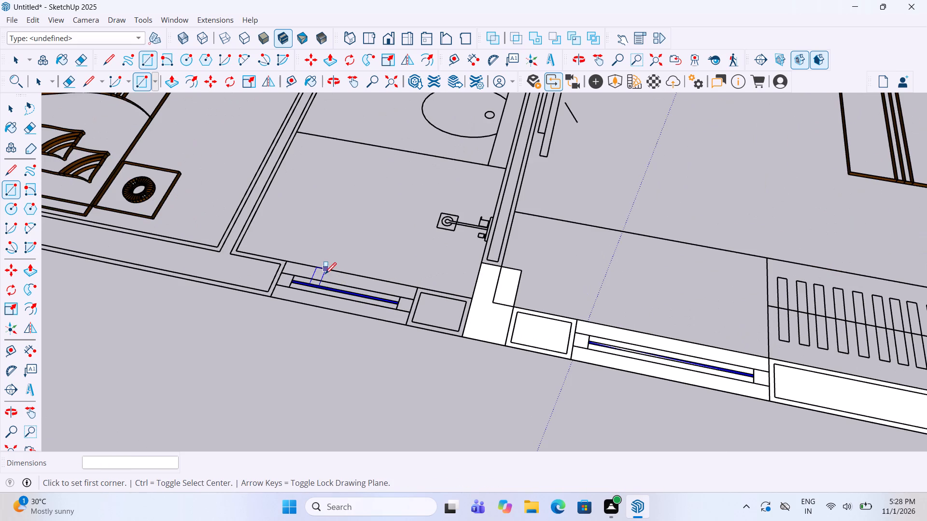
{"action": "left_click", "coordinate": [403, 322]}
{"action": "left_click", "coordinate": [474, 300]}
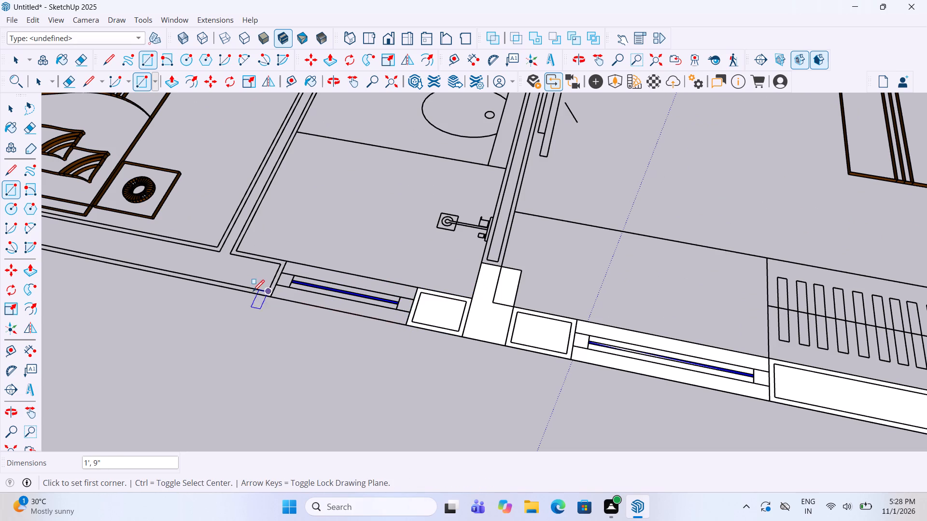
Draw a 2' 6" by 9" rectangle over the bathroom window opening in the end wall.
{"action": "left_click", "coordinate": [274, 297]}
{"action": "left_click", "coordinate": [415, 289]}
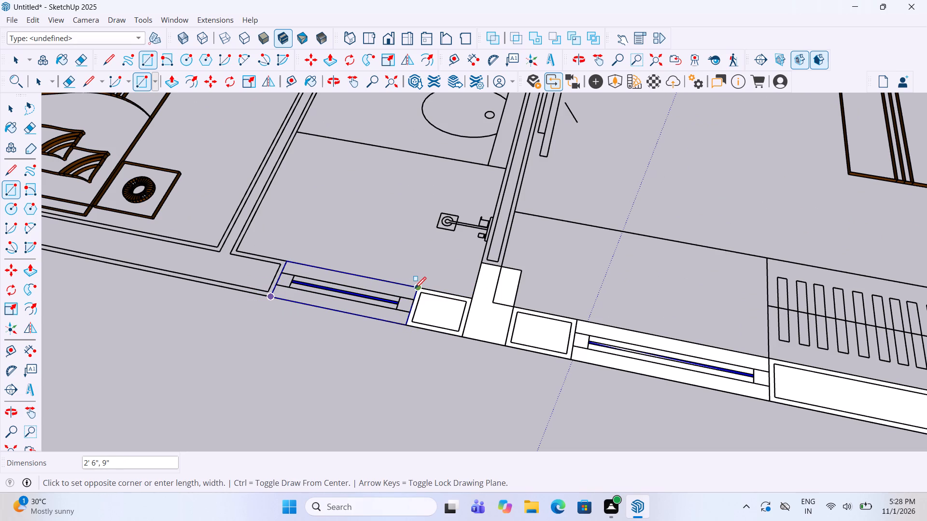
Draw a 10' 7 1/2" by 9" rectangle over the long end wall piece behind the next bedroom's bed, up to the bathroom window.
{"action": "scroll", "coordinate": [554, 296], "scroll_direction": "down", "scroll_amount": 5}
{"action": "middle_click_drag", "start_coordinate": [264, 284], "coordinate": [434, 273]}
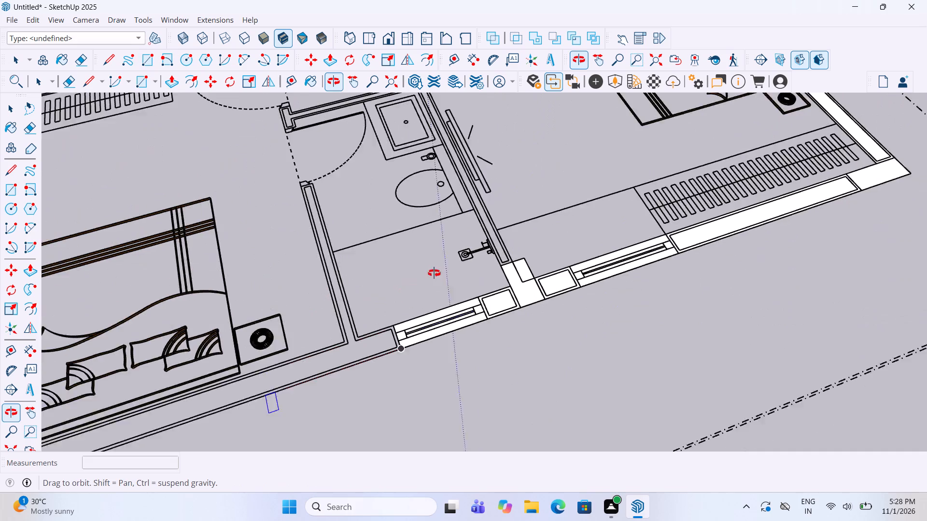
{"action": "middle_click_drag", "start_coordinate": [434, 273], "coordinate": [435, 273]}
{"action": "scroll", "coordinate": [503, 233], "scroll_direction": "down", "scroll_amount": 5}
{"action": "scroll", "coordinate": [221, 424], "scroll_direction": "up", "scroll_amount": 6}
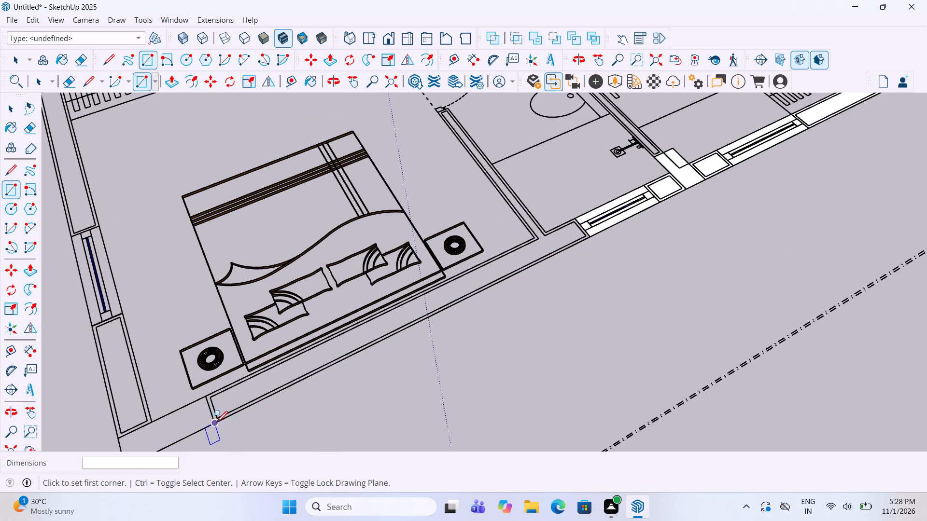
{"action": "left_click", "coordinate": [214, 425]}
{"action": "scroll", "coordinate": [560, 203], "scroll_direction": "up", "scroll_amount": 5}
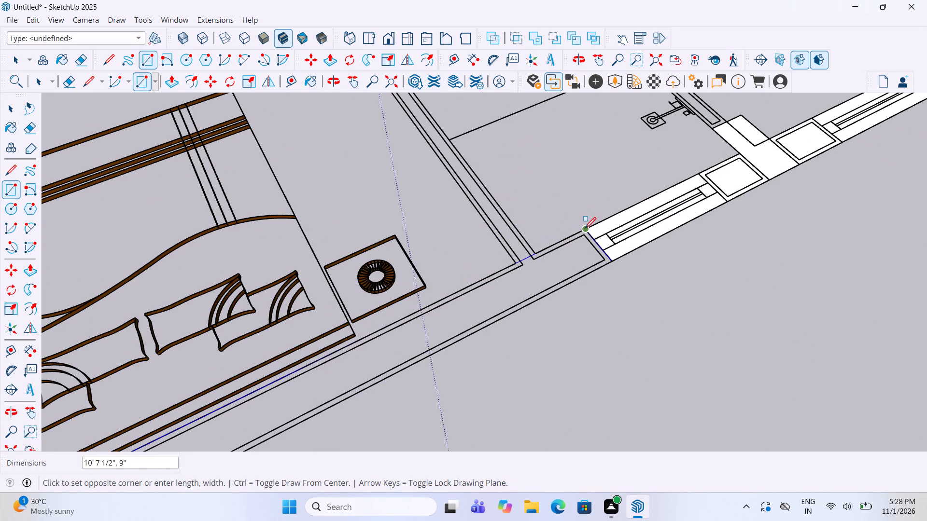
{"action": "left_click", "coordinate": [585, 232]}
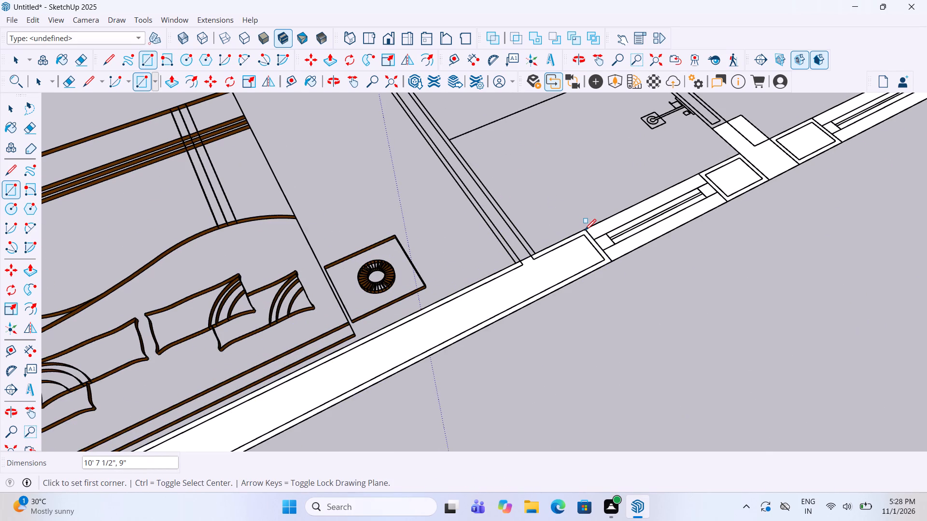
Draw a 9" wide rectangle over the corner column at the far end of that wall piece.
{"action": "scroll", "coordinate": [480, 221], "scroll_direction": "down", "scroll_amount": 10}
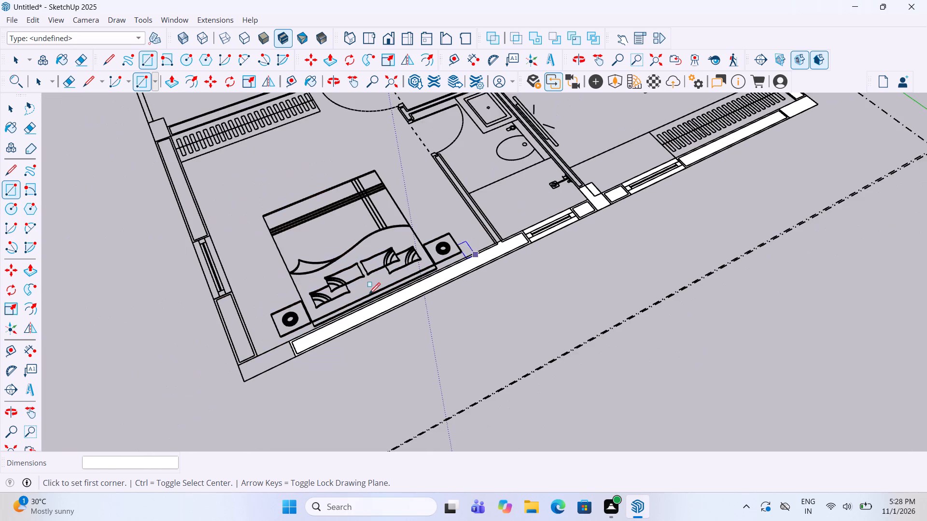
{"action": "scroll", "coordinate": [265, 365], "scroll_direction": "up", "scroll_amount": 5}
{"action": "left_click", "coordinate": [231, 392]}
{"action": "scroll", "coordinate": [286, 329], "scroll_direction": "up", "scroll_amount": 4}
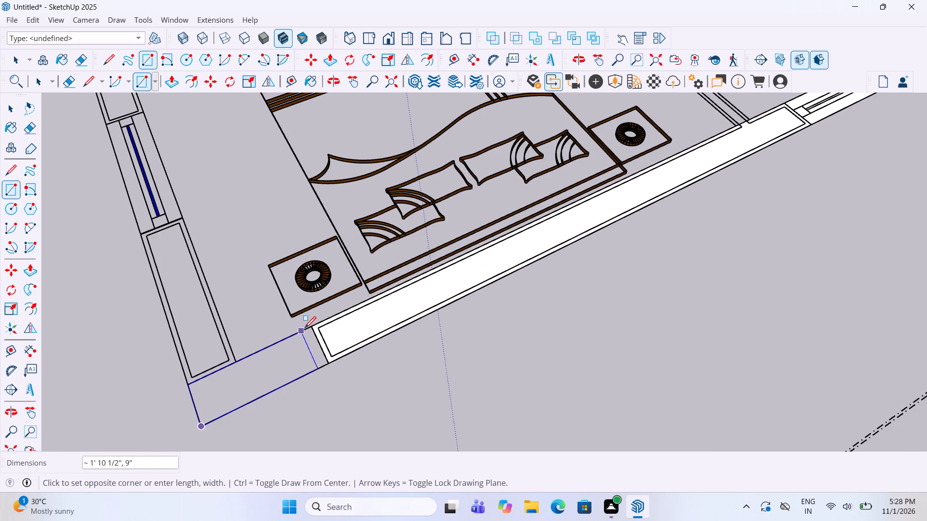
{"action": "left_click", "coordinate": [307, 329]}
Draw a 9" wide rectangle over the side wall piece between the corner column and the bedroom window.
{"action": "left_click_drag", "start_coordinate": [189, 388], "coordinate": [190, 380]}
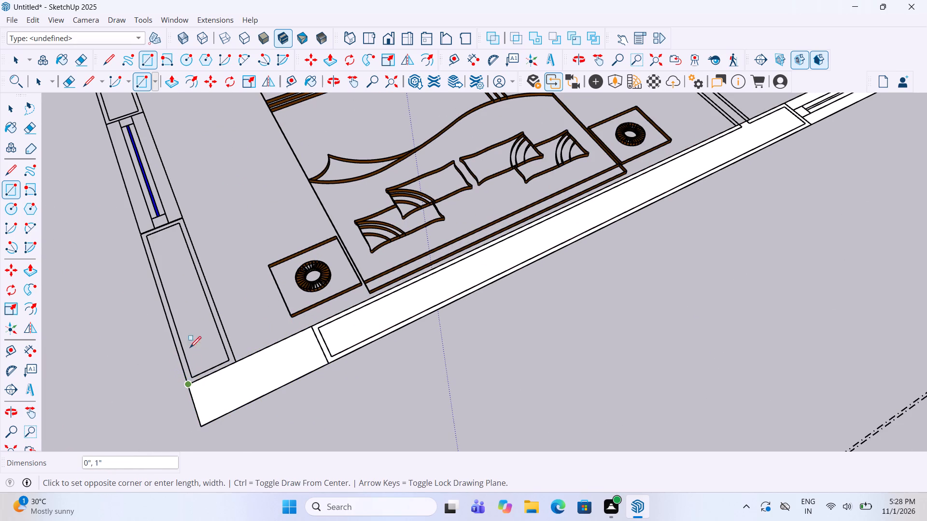
{"action": "left_click", "coordinate": [183, 219]}
Draw a 9" wide rectangle over the bedroom window opening in the side wall.
{"action": "scroll", "coordinate": [295, 349], "scroll_direction": "down", "scroll_amount": 5}
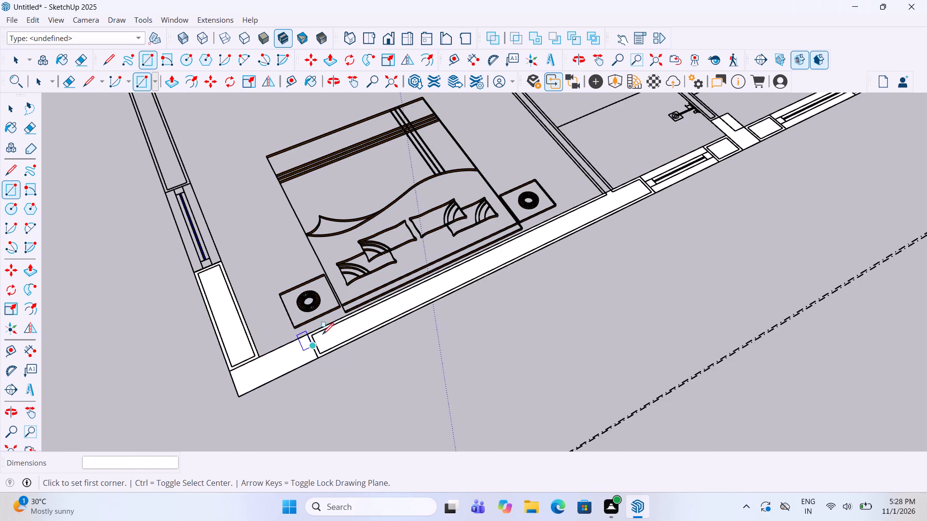
{"action": "scroll", "coordinate": [352, 334], "scroll_direction": "down", "scroll_amount": 7}
{"action": "scroll", "coordinate": [249, 295], "scroll_direction": "up", "scroll_amount": 6}
{"action": "scroll", "coordinate": [245, 221], "scroll_direction": "up", "scroll_amount": 6}
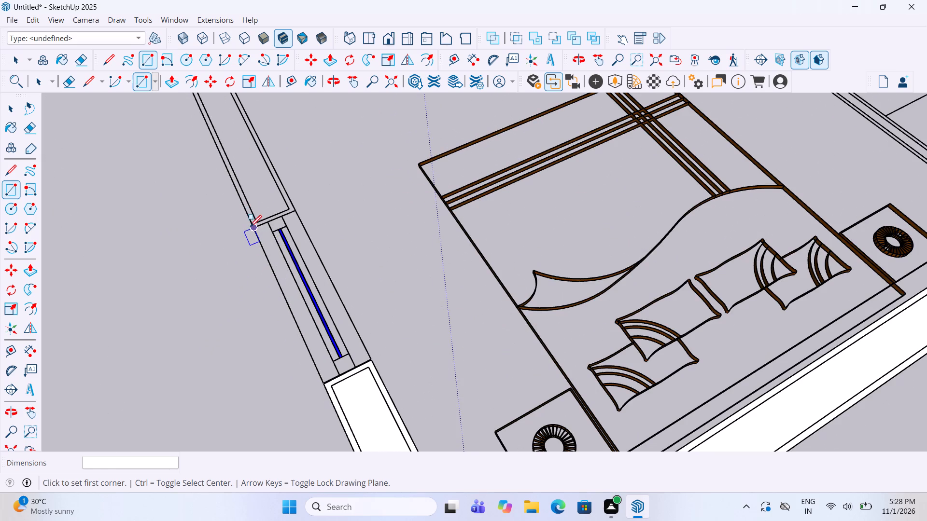
{"action": "left_click", "coordinate": [252, 230]}
{"action": "left_click", "coordinate": [369, 357]}
Draw an about 6' 11 1/2" by 9" rectangle over the side wall piece between that window and the column beside the wardrobe.
{"action": "scroll", "coordinate": [427, 353], "scroll_direction": "down", "scroll_amount": 6}
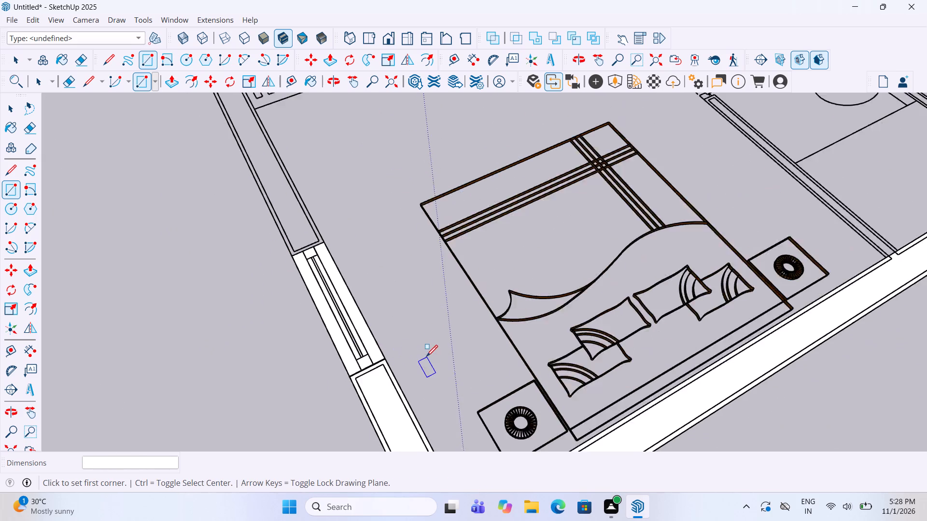
{"action": "scroll", "coordinate": [425, 355], "scroll_direction": "down", "scroll_amount": 7}
{"action": "middle_click_drag", "start_coordinate": [167, 306], "coordinate": [482, 285]}
{"action": "scroll", "coordinate": [413, 302], "scroll_direction": "down", "scroll_amount": 5}
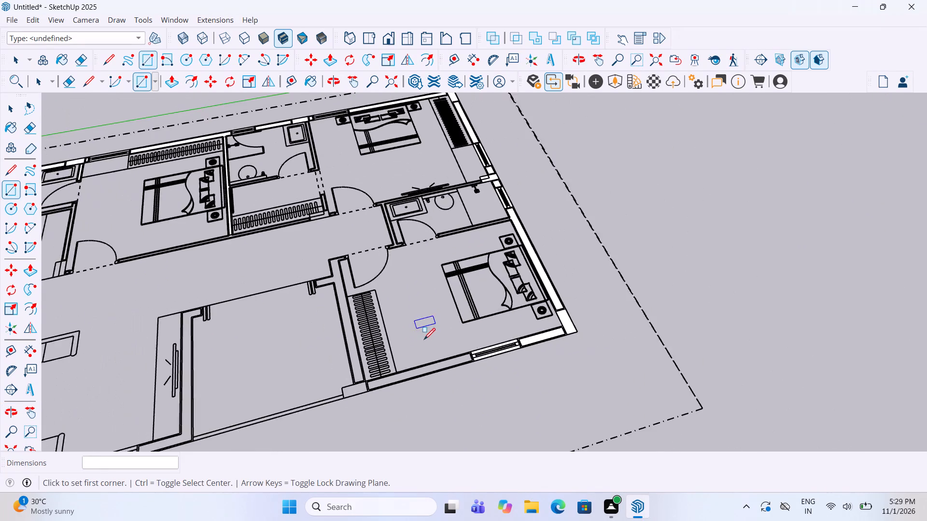
{"action": "middle_click_drag", "start_coordinate": [424, 341], "coordinate": [402, 369]}
{"action": "scroll", "coordinate": [376, 395], "scroll_direction": "up", "scroll_amount": 14}
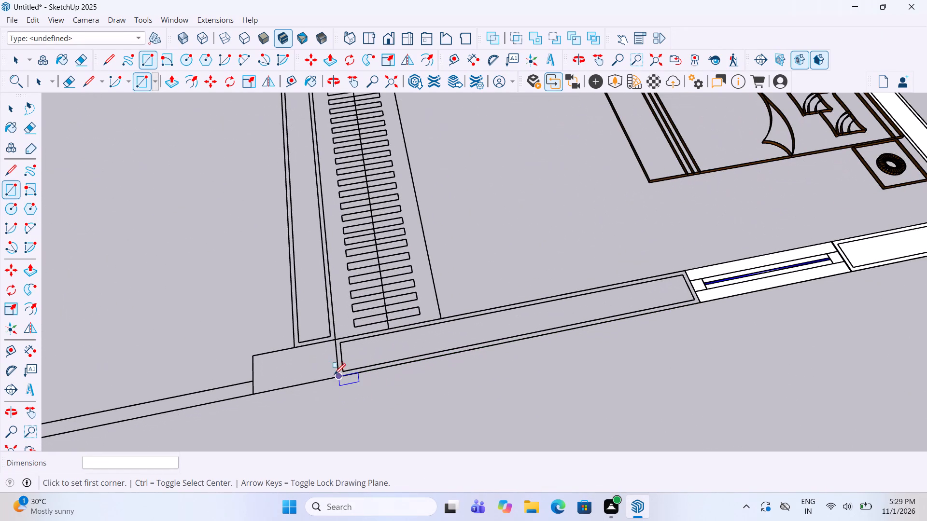
{"action": "left_click", "coordinate": [337, 377]}
{"action": "left_click", "coordinate": [688, 270]}
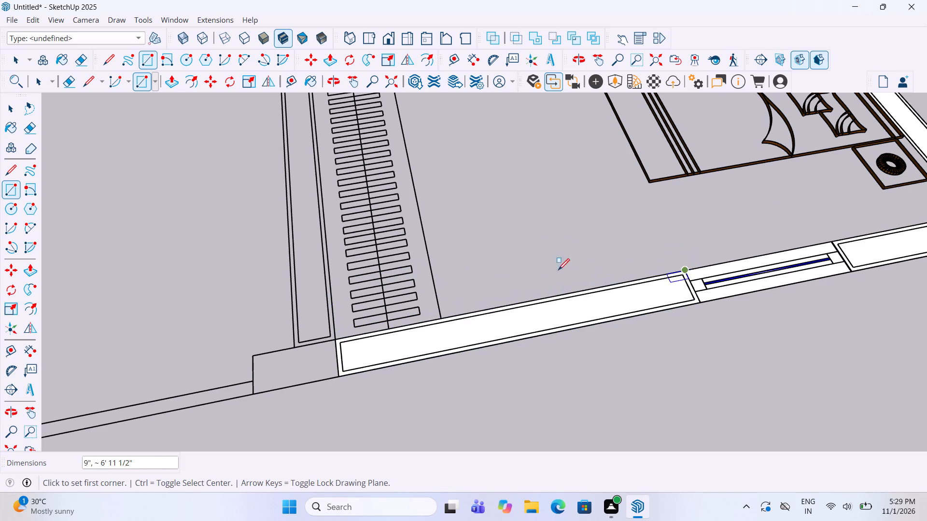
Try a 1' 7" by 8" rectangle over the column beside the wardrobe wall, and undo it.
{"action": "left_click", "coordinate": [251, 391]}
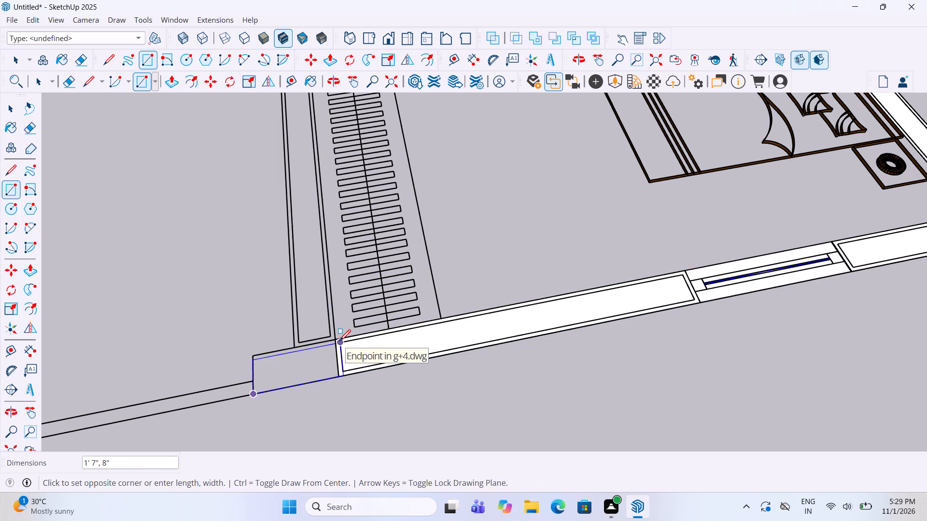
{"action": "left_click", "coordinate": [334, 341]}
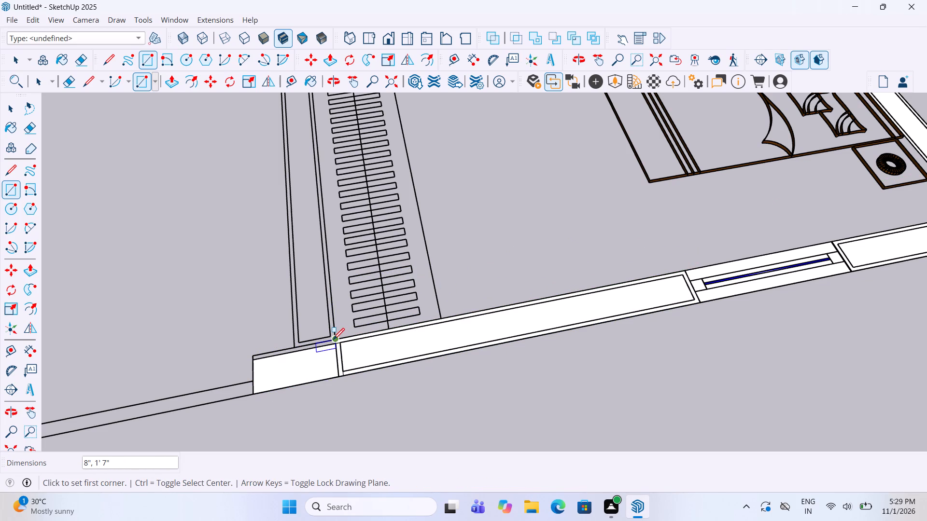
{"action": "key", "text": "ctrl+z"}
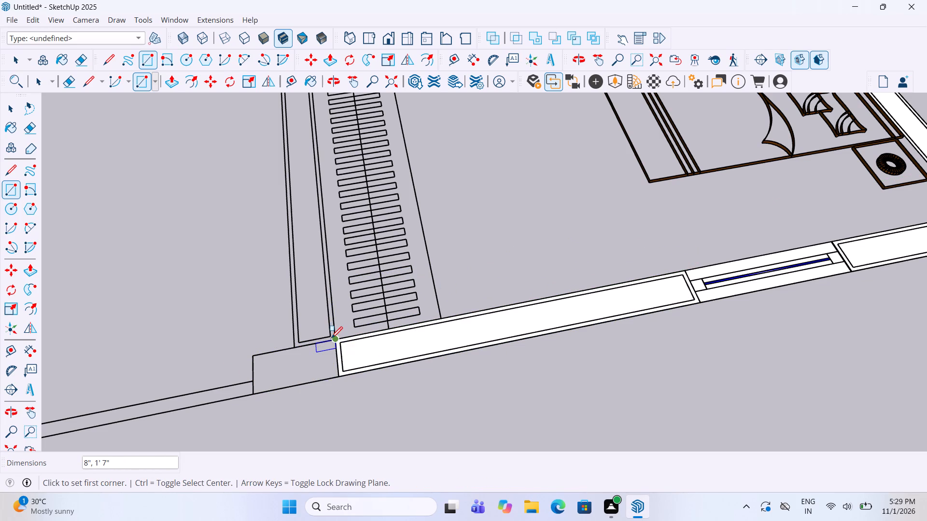
Draw a 1' 6" by 9" rectangle over the column beside the wardrobe wall.
{"action": "left_click", "coordinate": [332, 340]}
{"action": "left_click", "coordinate": [259, 391]}
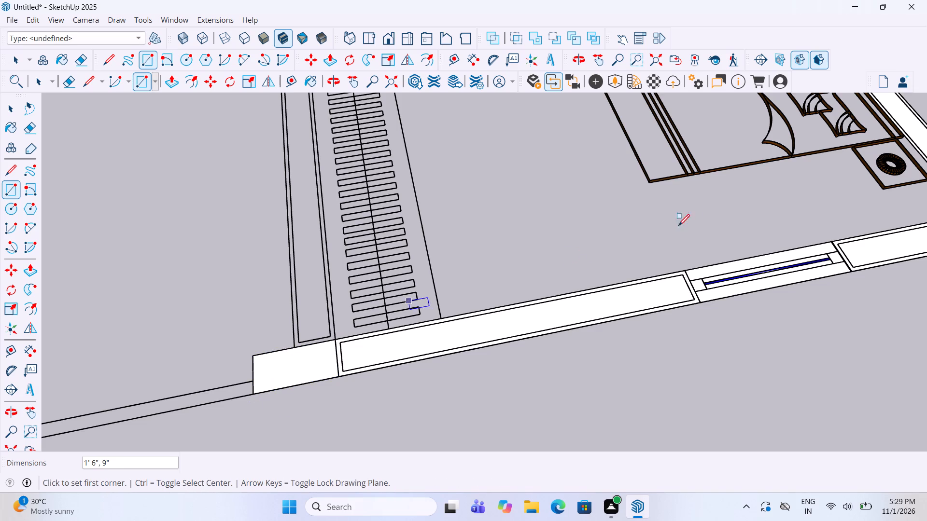
Draw an about 2' 4 5/16" by 9" rectangle over the outer wall piece between the living room window and the TV wall.
{"action": "scroll", "coordinate": [688, 226], "scroll_direction": "down", "scroll_amount": 9}
{"action": "scroll", "coordinate": [328, 333], "scroll_direction": "up", "scroll_amount": 2}
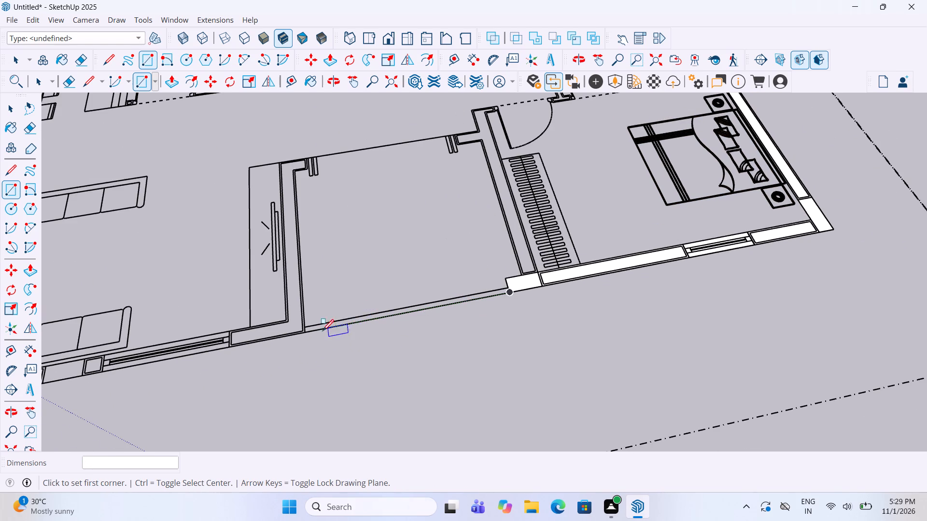
{"action": "scroll", "coordinate": [323, 332], "scroll_direction": "up", "scroll_amount": 2}
{"action": "scroll", "coordinate": [177, 353], "scroll_direction": "up", "scroll_amount": 4}
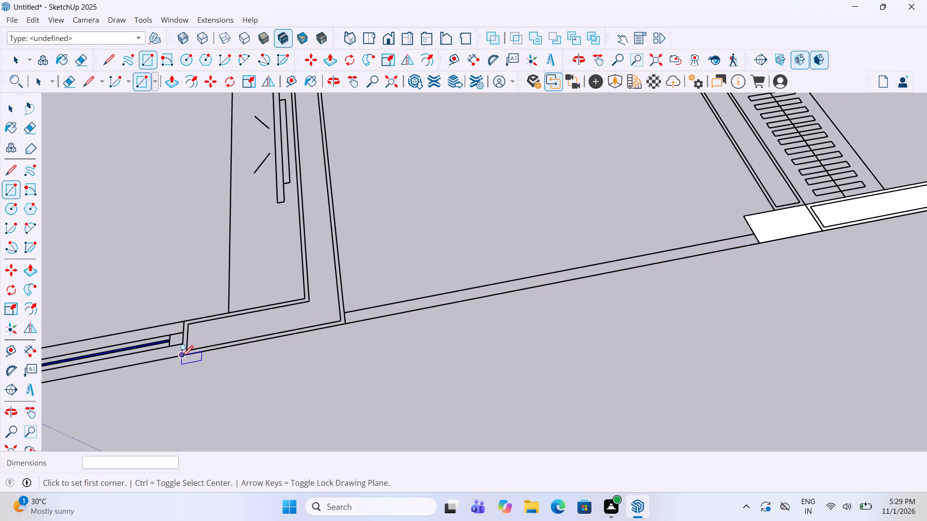
{"action": "left_click", "coordinate": [182, 358]}
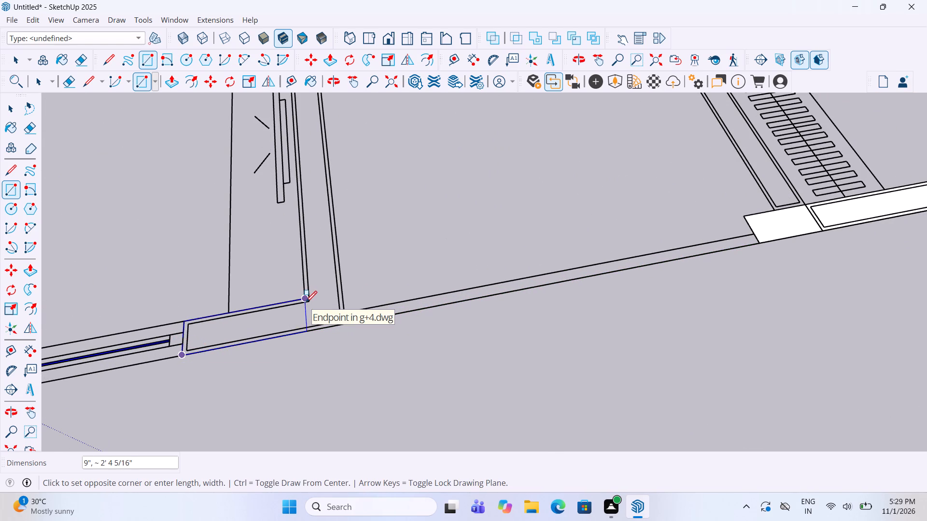
{"action": "scroll", "coordinate": [306, 303], "scroll_direction": "up", "scroll_amount": 4}
{"action": "left_click", "coordinate": [303, 302]}
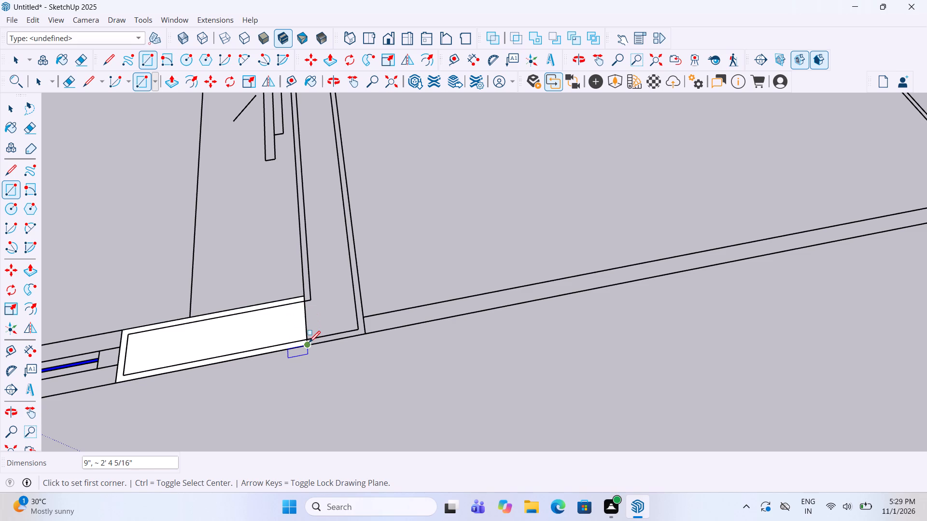
Draw a 9' 3" by 9" rectangle over the TV wall running inward from the outer wall.
{"action": "left_click", "coordinate": [309, 343]}
{"action": "scroll", "coordinate": [309, 342], "scroll_direction": "down", "scroll_amount": 13}
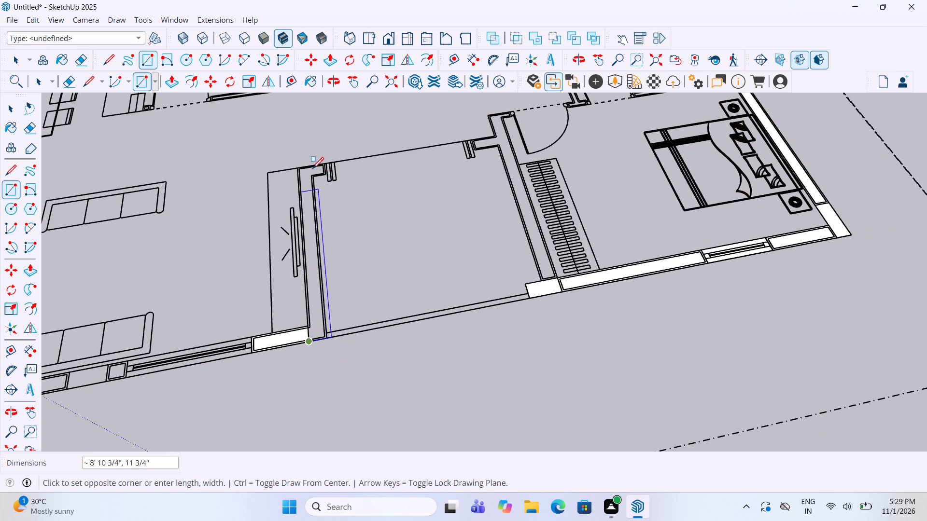
{"action": "scroll", "coordinate": [304, 165], "scroll_direction": "up", "scroll_amount": 15}
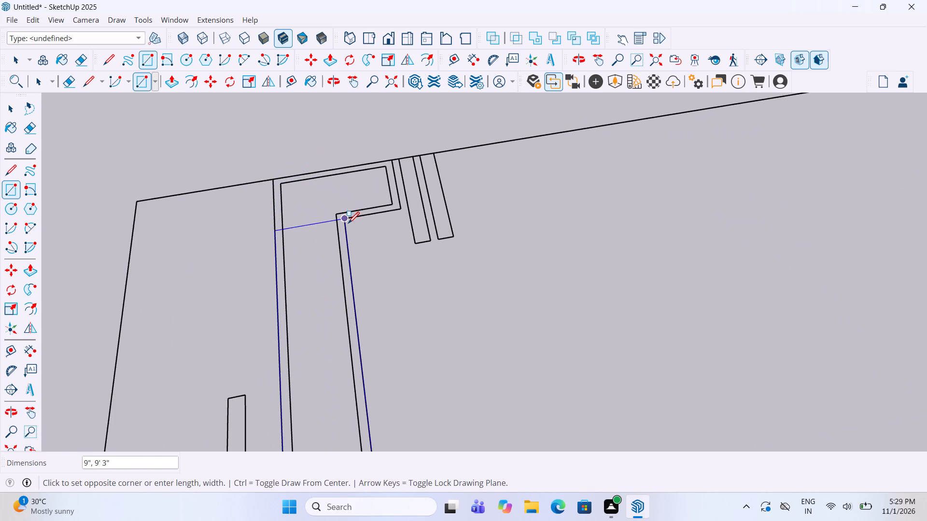
{"action": "left_click", "coordinate": [348, 224]}
Draw a 1' 4 1/2" by 9" rectangle over the short return at the inner end of the TV wall.
{"action": "left_click", "coordinate": [280, 229]}
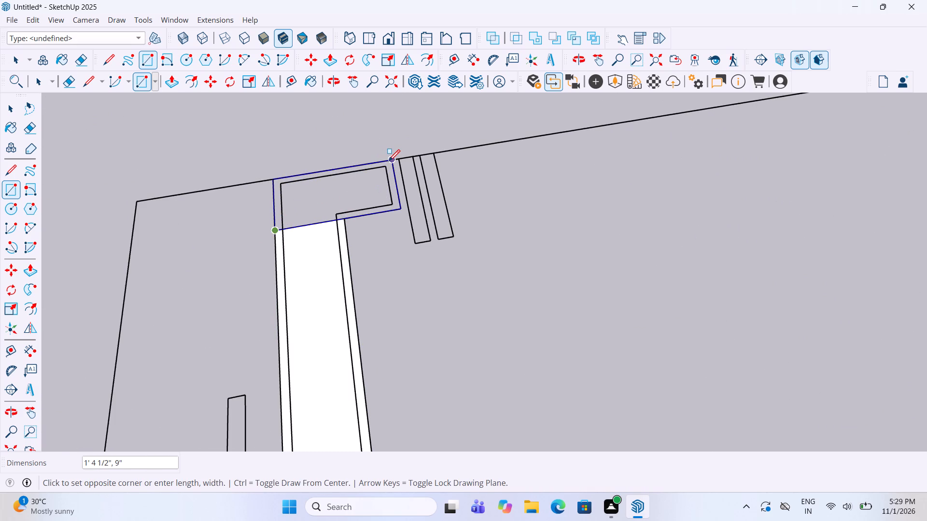
{"action": "left_click", "coordinate": [389, 162]}
Draw a 5' by 9" rectangle over the living room window opening nearest the TV wall.
{"action": "scroll", "coordinate": [473, 184], "scroll_direction": "down", "scroll_amount": 14}
{"action": "scroll", "coordinate": [475, 187], "scroll_direction": "down", "scroll_amount": 8}
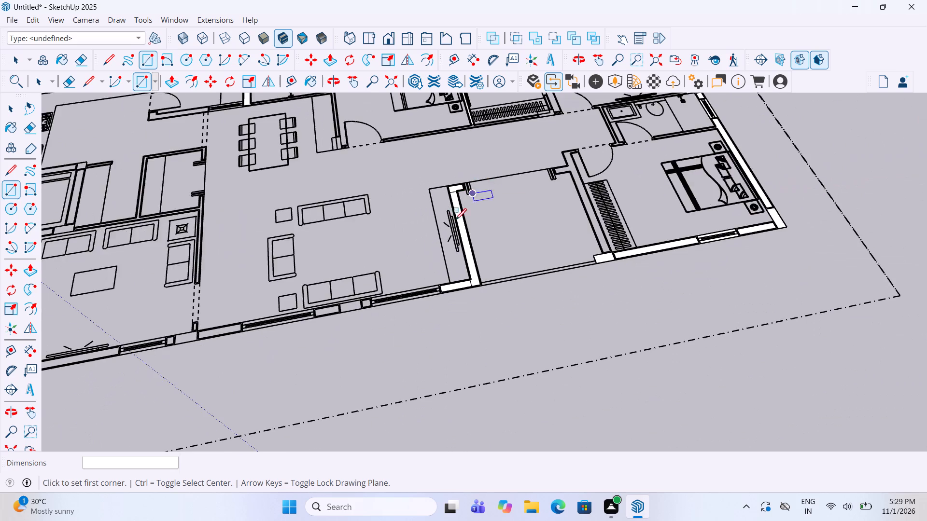
{"action": "scroll", "coordinate": [375, 299], "scroll_direction": "up", "scroll_amount": 16}
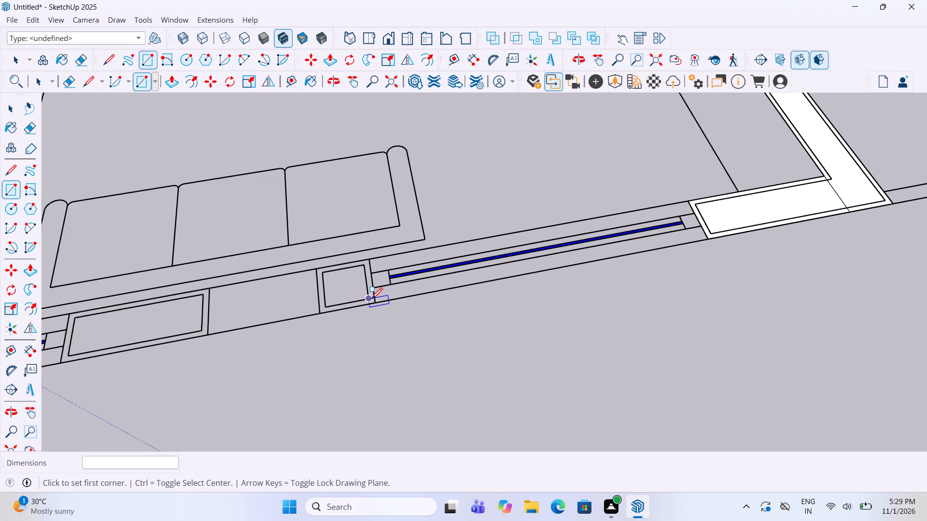
{"action": "left_click", "coordinate": [376, 303]}
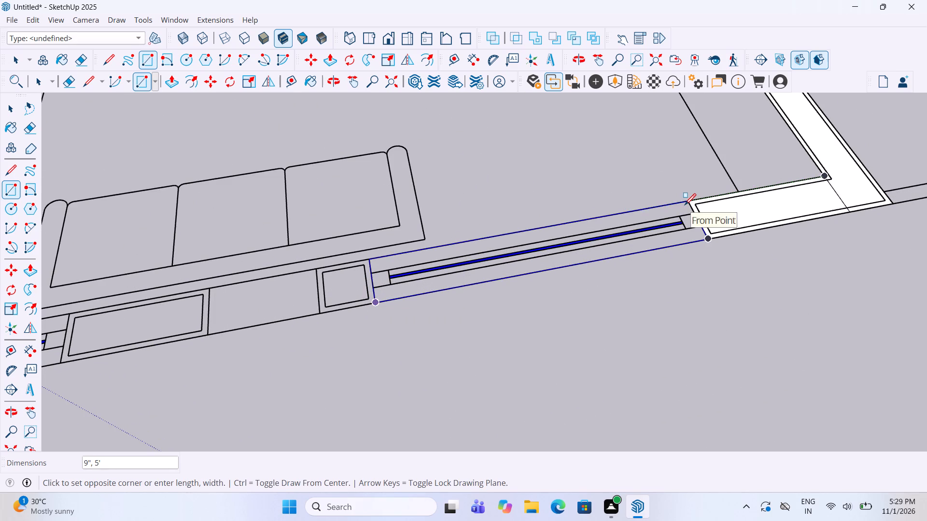
{"action": "left_click", "coordinate": [685, 206]}
Draw a 9" wide rectangle over the short outer wall piece beside that window, behind the three-seat sofa.
{"action": "left_click", "coordinate": [317, 316]}
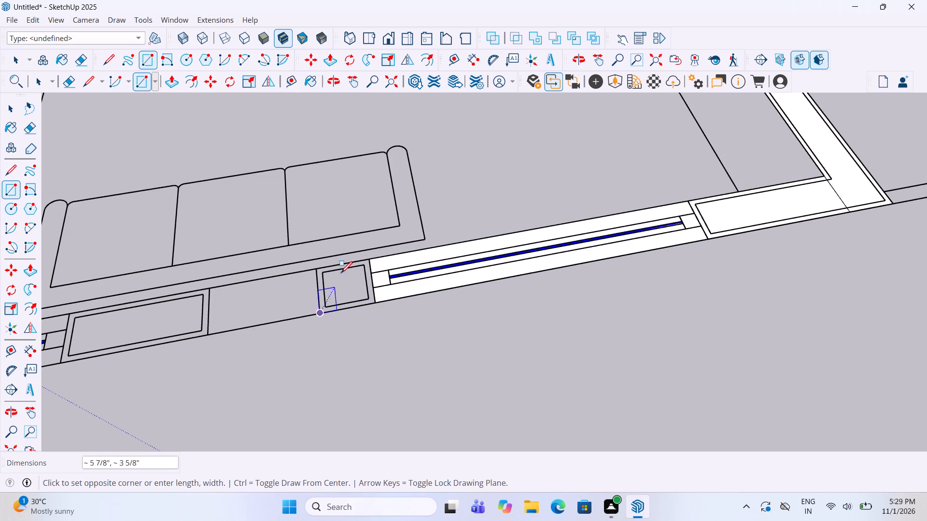
{"action": "left_click", "coordinate": [366, 259]}
Draw a 1' 6" by 9" rectangle over the outer wall column behind the three-seat sofa.
{"action": "scroll", "coordinate": [562, 251], "scroll_direction": "down", "scroll_amount": 4}
{"action": "scroll", "coordinate": [348, 290], "scroll_direction": "up", "scroll_amount": 4}
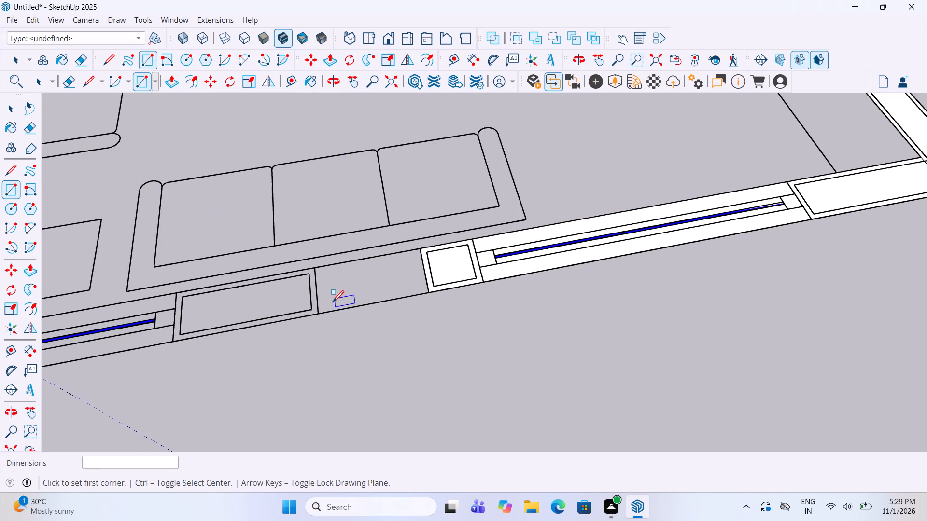
{"action": "left_click", "coordinate": [320, 314]}
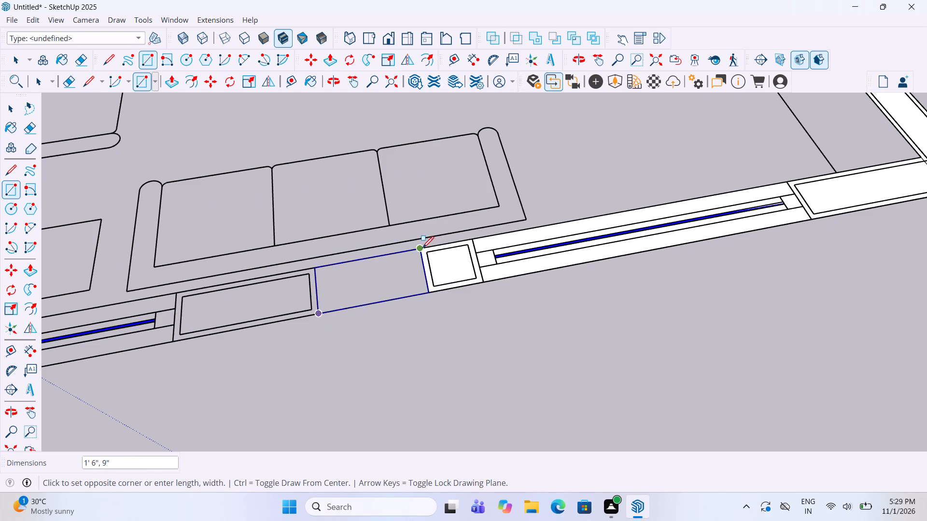
{"action": "left_click", "coordinate": [421, 249]}
Draw a 1' 10 1/2" by 9" rectangle over the outer wall piece between that column and the second living room window.
{"action": "scroll", "coordinate": [581, 257], "scroll_direction": "down", "scroll_amount": 6}
{"action": "scroll", "coordinate": [323, 303], "scroll_direction": "up", "scroll_amount": 5}
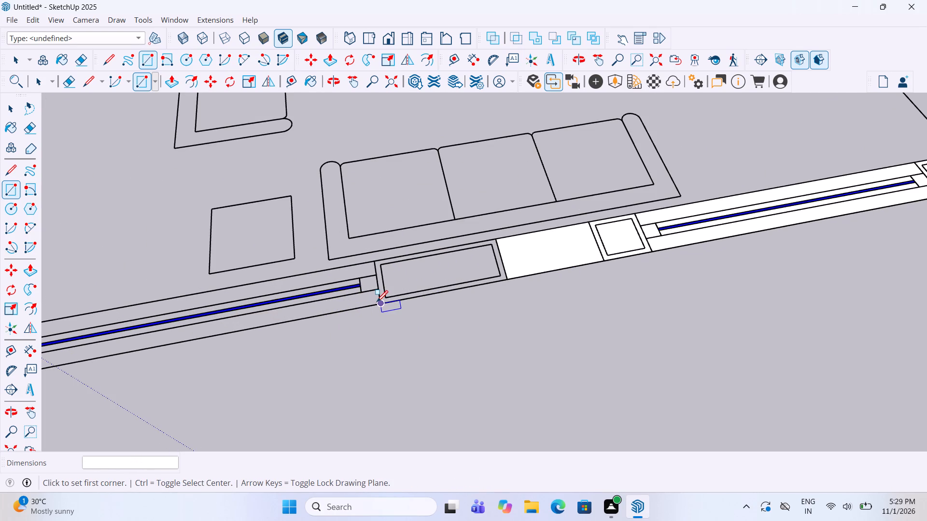
{"action": "left_click", "coordinate": [377, 303]}
{"action": "left_click", "coordinate": [492, 239]}
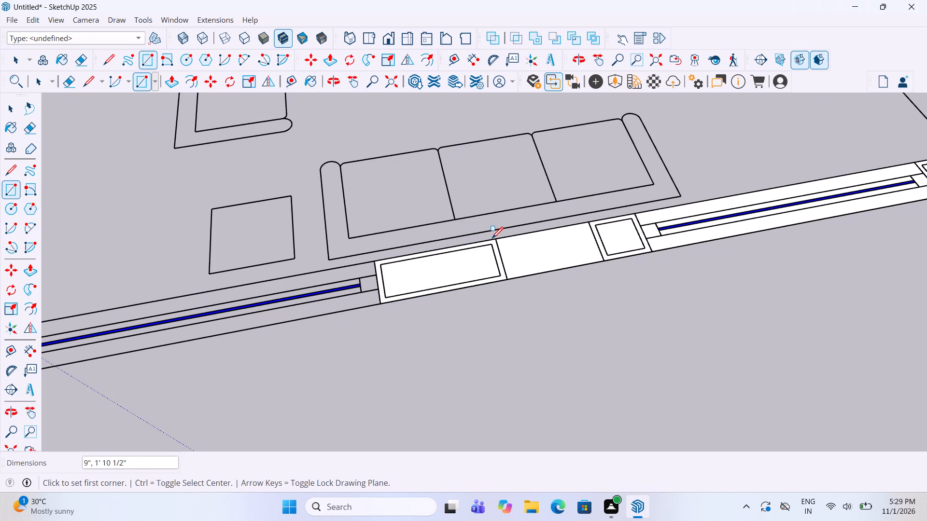
Draw a 5' by 9" rectangle over the second living room window opening in the outer wall.
{"action": "scroll", "coordinate": [492, 239], "scroll_direction": "down", "scroll_amount": 5}
{"action": "scroll", "coordinate": [167, 316], "scroll_direction": "up", "scroll_amount": 4}
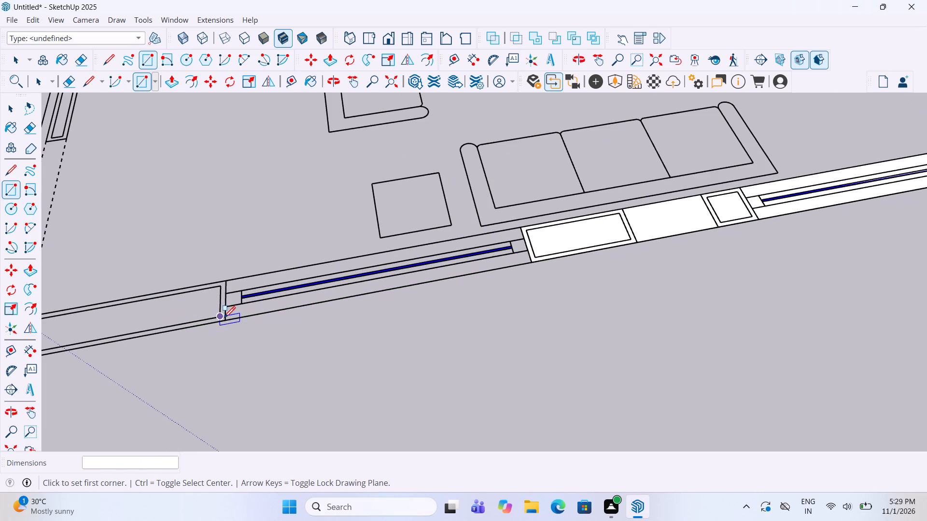
{"action": "left_click", "coordinate": [228, 281]}
{"action": "left_click", "coordinate": [534, 265]}
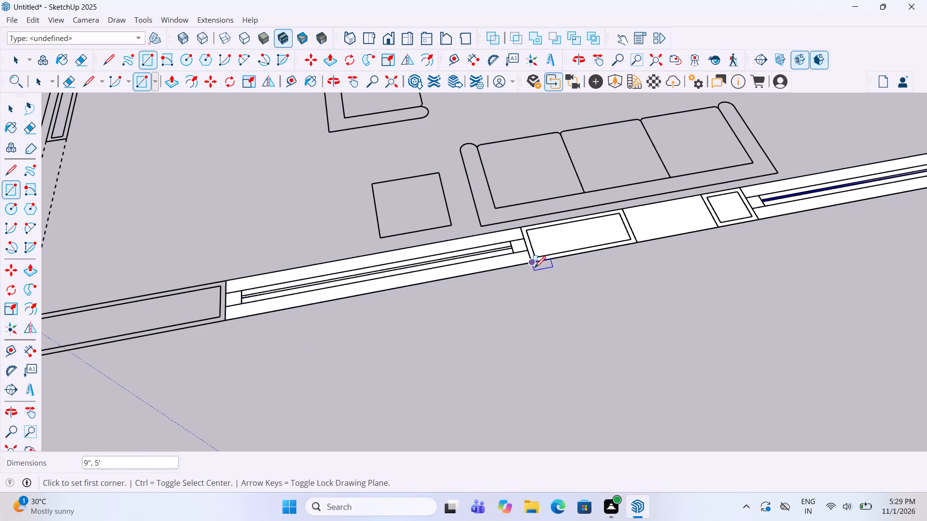
Draw a 3' 1" by 9" rectangle over the outer wall piece between the second living room window and the dashed partition opening.
{"action": "scroll", "coordinate": [534, 274], "scroll_direction": "down", "scroll_amount": 5}
{"action": "scroll", "coordinate": [296, 306], "scroll_direction": "up", "scroll_amount": 4}
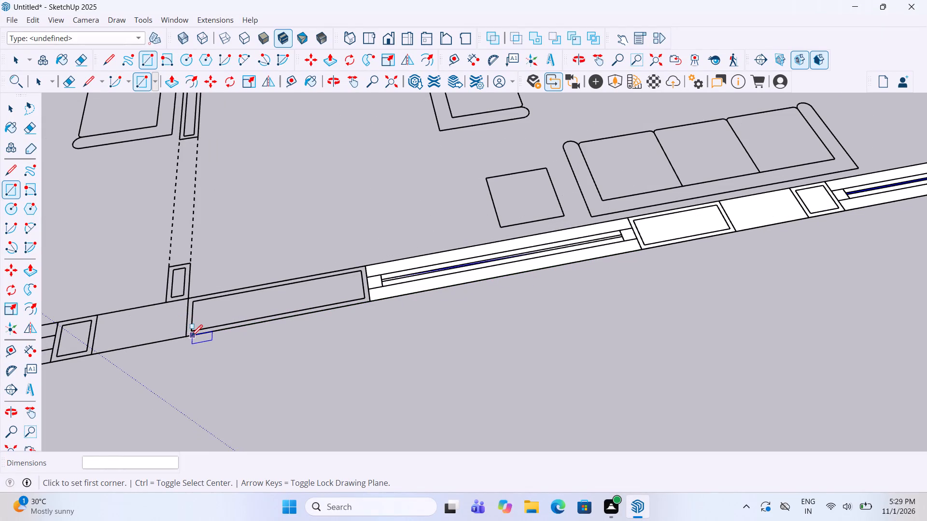
{"action": "left_click", "coordinate": [188, 337]}
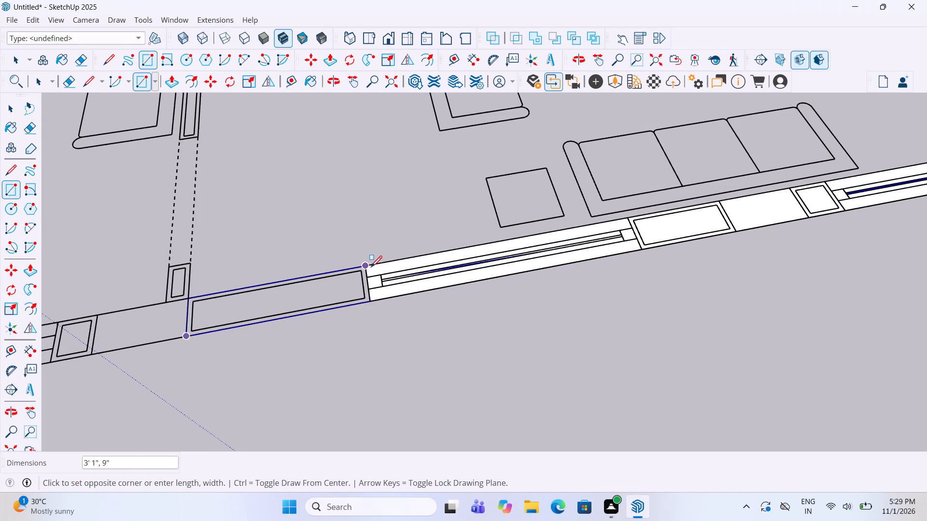
{"action": "left_click", "coordinate": [370, 267]}
Draw a 9" by 4 1/2" rectangle over the short partition stub between the dashed opening and the outer wall.
{"action": "scroll", "coordinate": [690, 247], "scroll_direction": "down", "scroll_amount": 10}
{"action": "scroll", "coordinate": [553, 259], "scroll_direction": "up", "scroll_amount": 4}
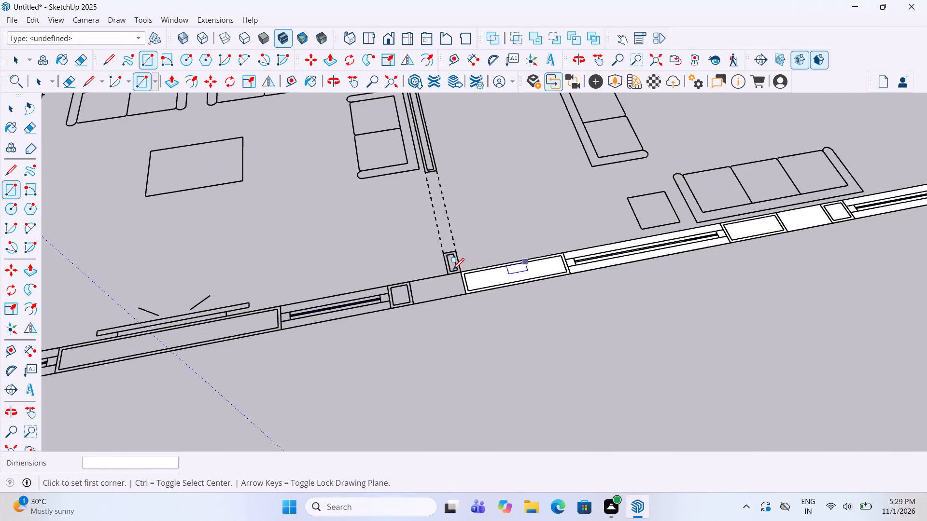
{"action": "scroll", "coordinate": [453, 271], "scroll_direction": "up", "scroll_amount": 6}
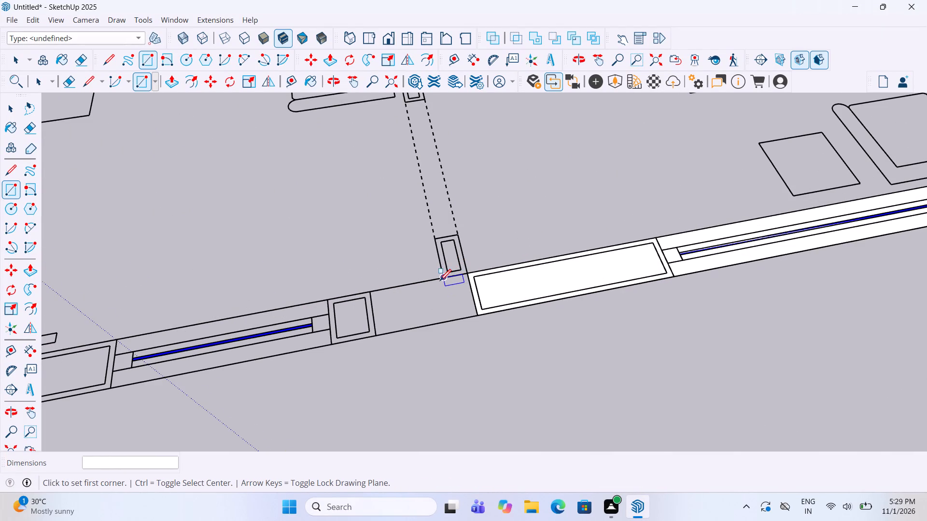
{"action": "left_click", "coordinate": [434, 239]}
{"action": "left_click", "coordinate": [469, 271]}
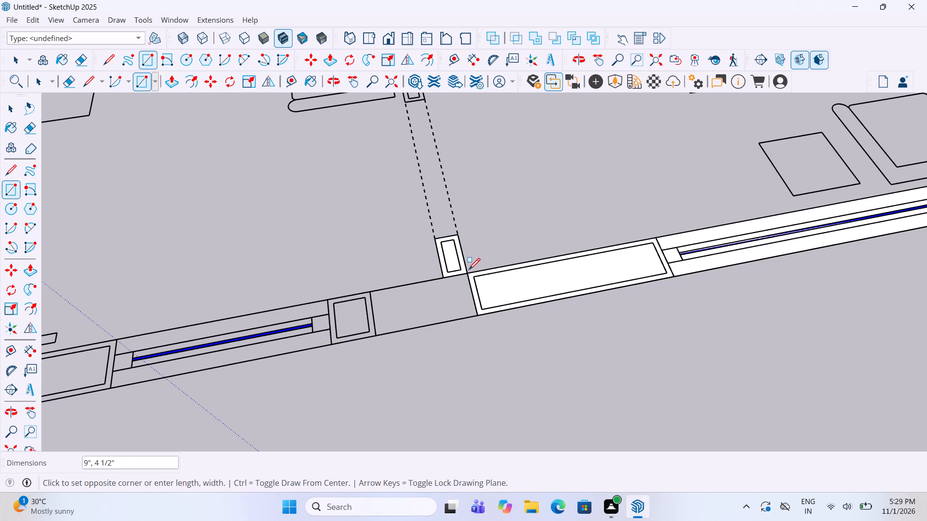
Draw a 1' 6" by 9" rectangle over the outer wall column at the foot of the partition stub.
{"action": "left_click", "coordinate": [471, 272]}
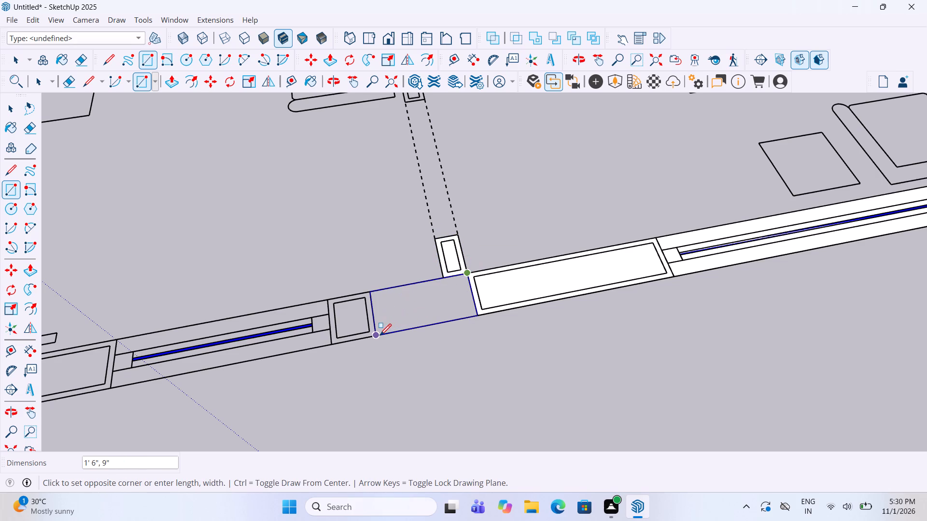
{"action": "left_click", "coordinate": [380, 336]}
Draw a rectangle over the small outer wall block between that column and the sitting room's first window.
{"action": "left_click", "coordinate": [328, 347]}
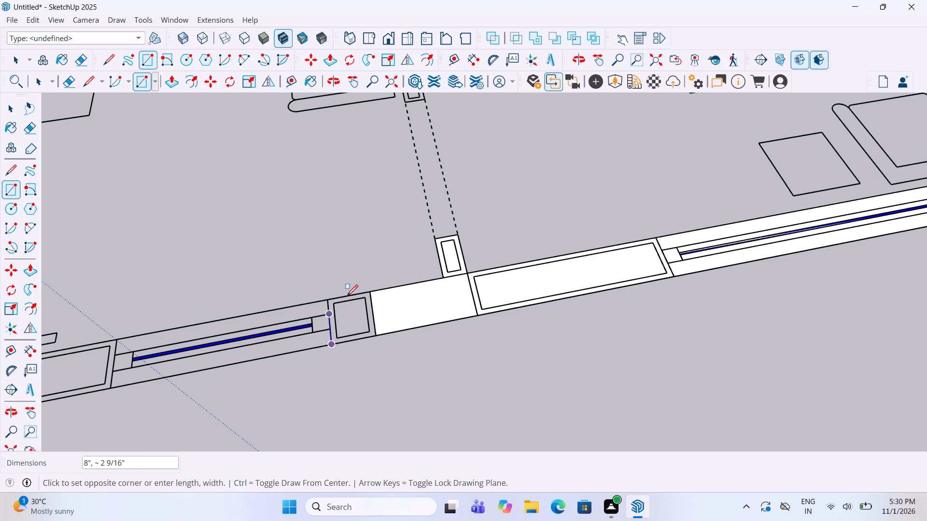
{"action": "left_click", "coordinate": [369, 294]}
Draw a rectangle across the full wall thickness over the window opening between the small wall block and the TV wall.
{"action": "scroll", "coordinate": [456, 270], "scroll_direction": "down", "scroll_amount": 4}
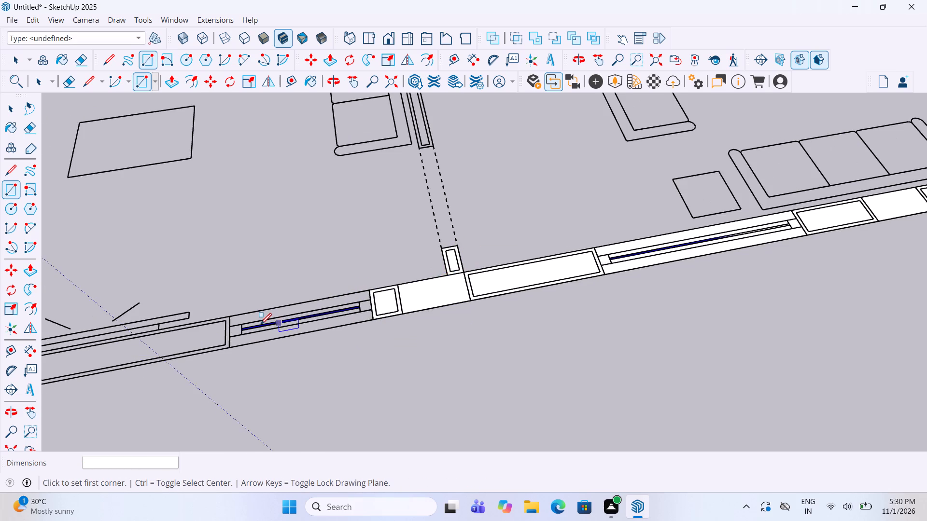
{"action": "scroll", "coordinate": [260, 326], "scroll_direction": "up", "scroll_amount": 4}
{"action": "left_click", "coordinate": [220, 357]}
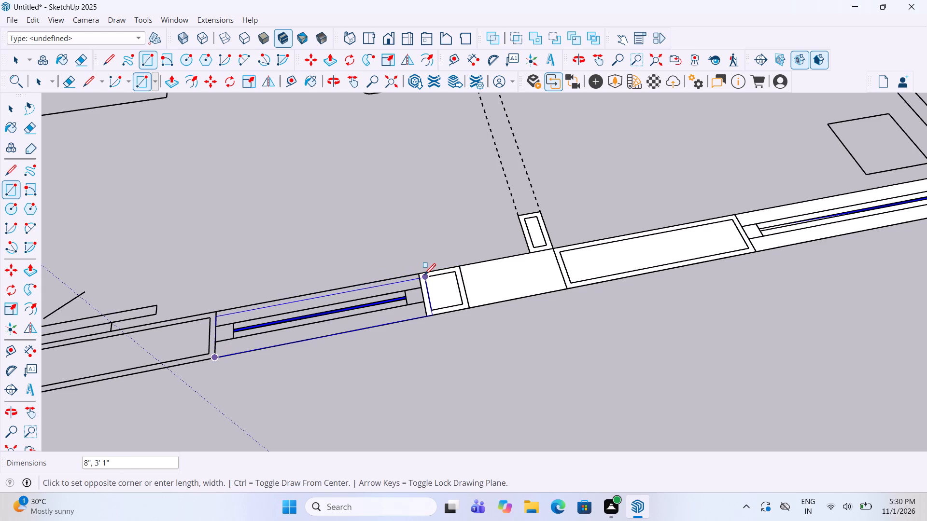
{"action": "left_click", "coordinate": [416, 274]}
Draw a rectangle about 5' 9 11/16" by 9" over the long outer wall piece behind the TV unit.
{"action": "scroll", "coordinate": [569, 231], "scroll_direction": "down", "scroll_amount": 5}
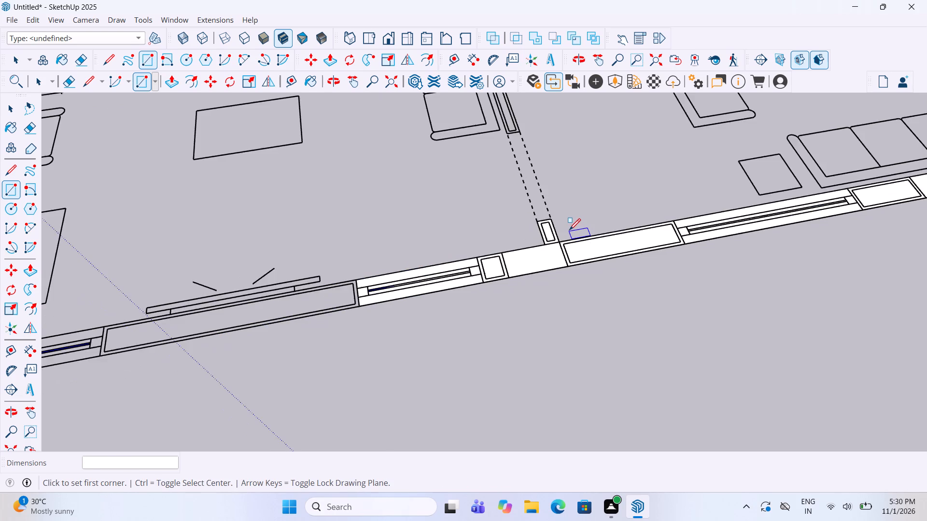
{"action": "scroll", "coordinate": [569, 231], "scroll_direction": "down", "scroll_amount": 7}
{"action": "scroll", "coordinate": [368, 283], "scroll_direction": "up", "scroll_amount": 10}
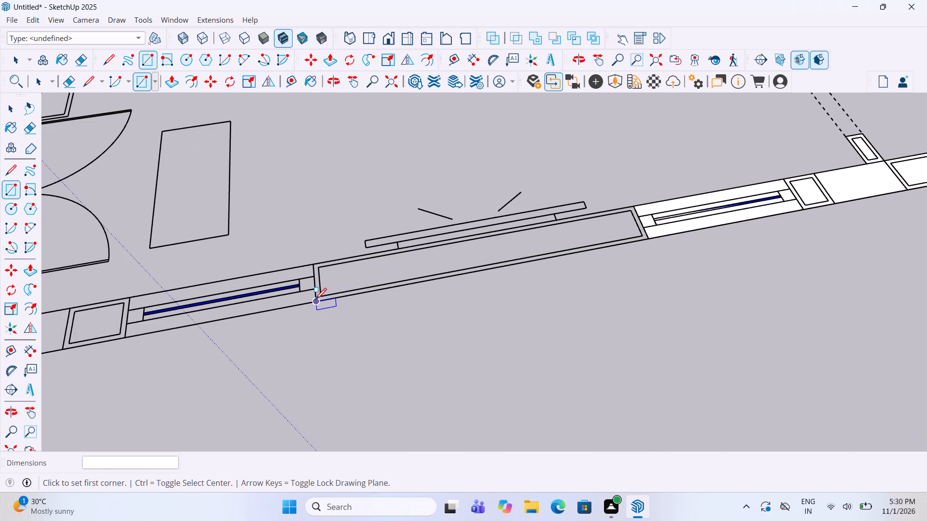
{"action": "left_click", "coordinate": [315, 301]}
{"action": "left_click", "coordinate": [631, 207]}
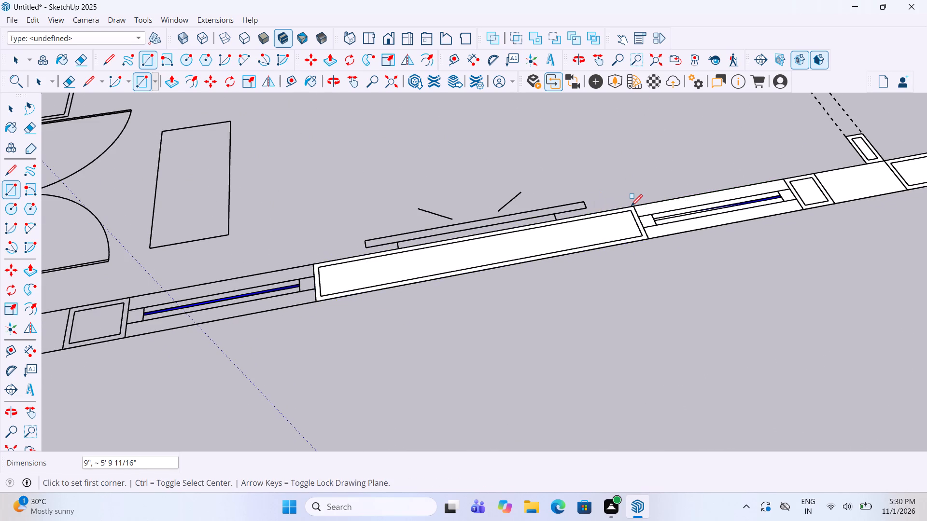
Draw a 9" by 3' rectangle over the window opening between the TV wall and the entrance-side wall block.
{"action": "scroll", "coordinate": [631, 207], "scroll_direction": "down", "scroll_amount": 6}
{"action": "scroll", "coordinate": [393, 259], "scroll_direction": "up", "scroll_amount": 5}
{"action": "scroll", "coordinate": [339, 283], "scroll_direction": "up", "scroll_amount": 1}
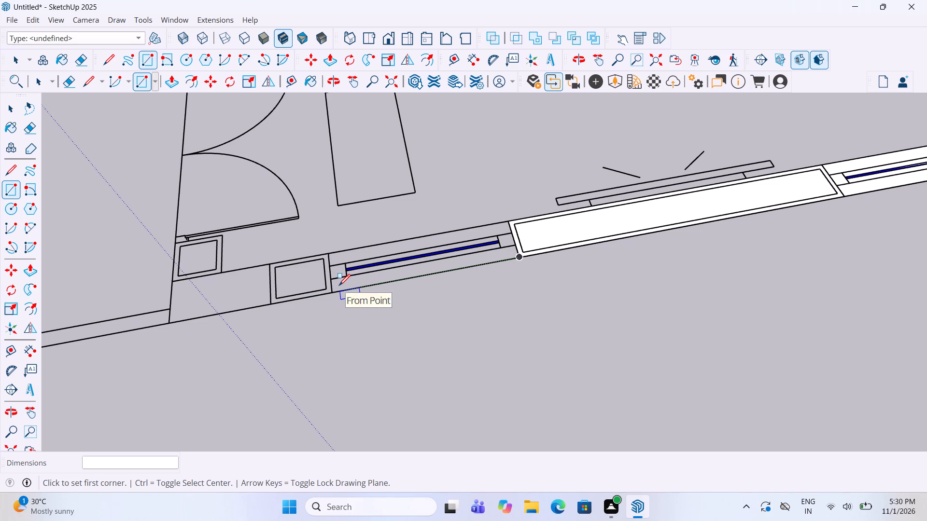
{"action": "left_click", "coordinate": [332, 295]}
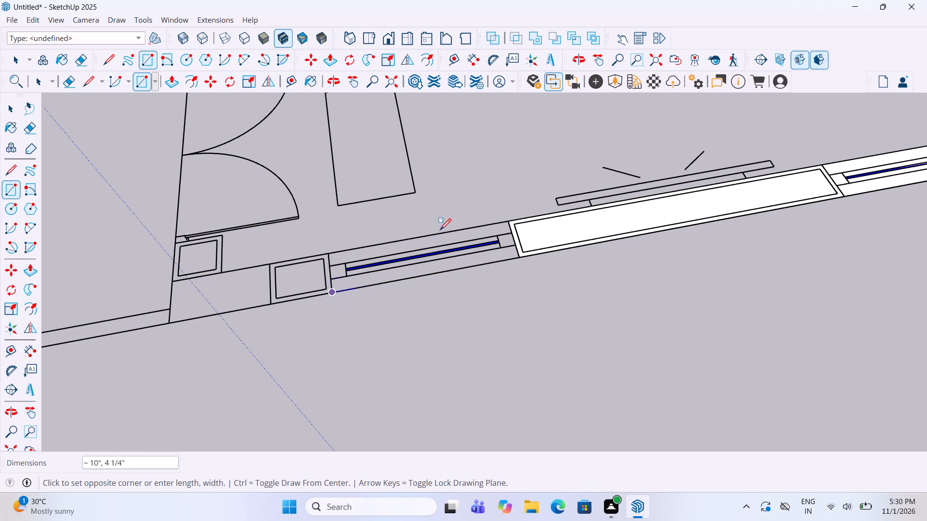
{"action": "left_click", "coordinate": [507, 220]}
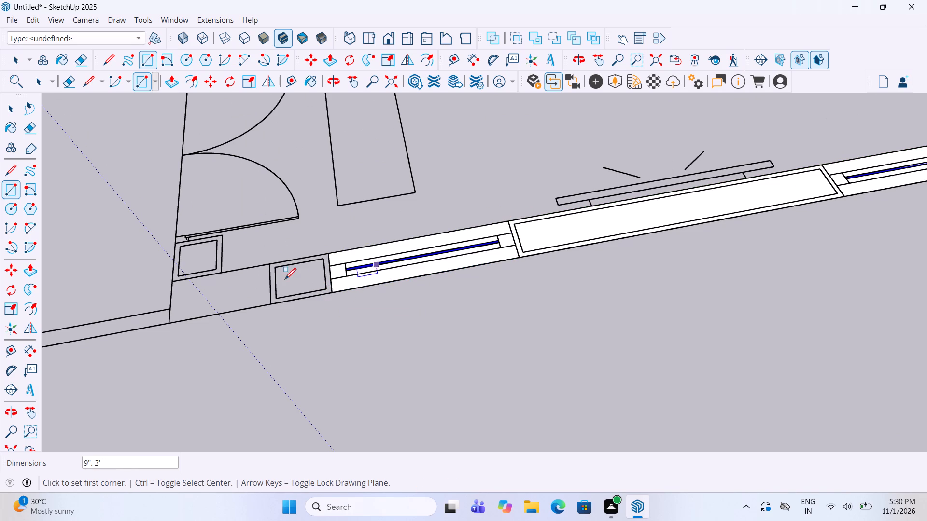
Draw an 11 3/16" by 9" rectangle over the outer wall block between that window and the corner column.
{"action": "left_click", "coordinate": [267, 302]}
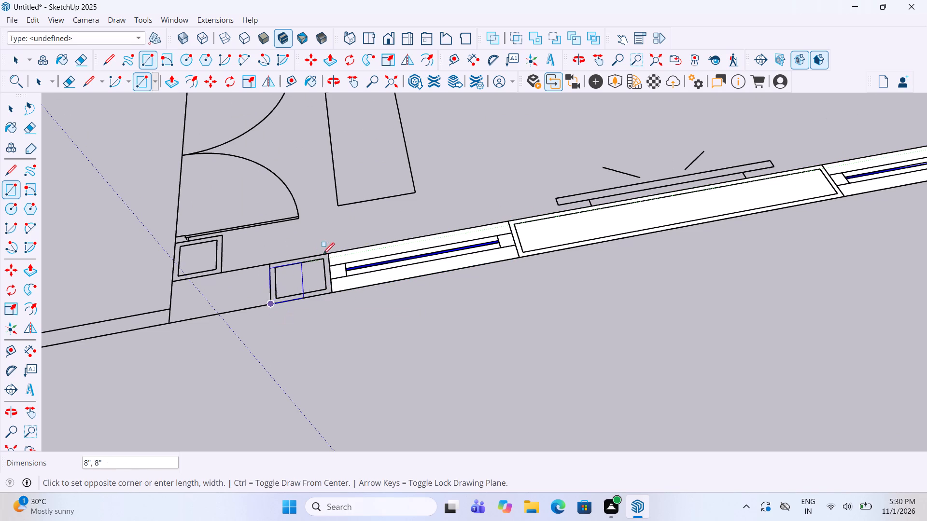
{"action": "left_click", "coordinate": [330, 252]}
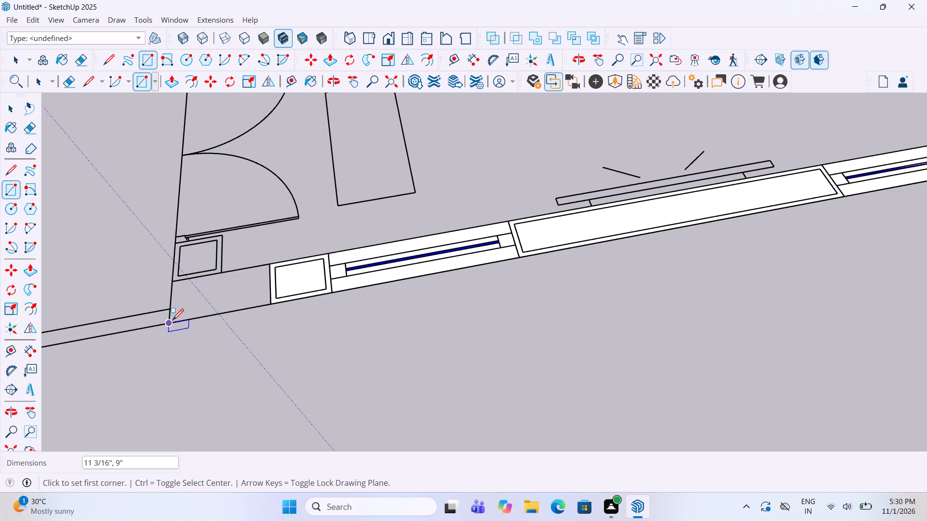
Draw a 1' 6" by 9" rectangle over the outer corner column near the double entrance door.
{"action": "left_click", "coordinate": [172, 321]}
{"action": "left_click", "coordinate": [267, 266]}
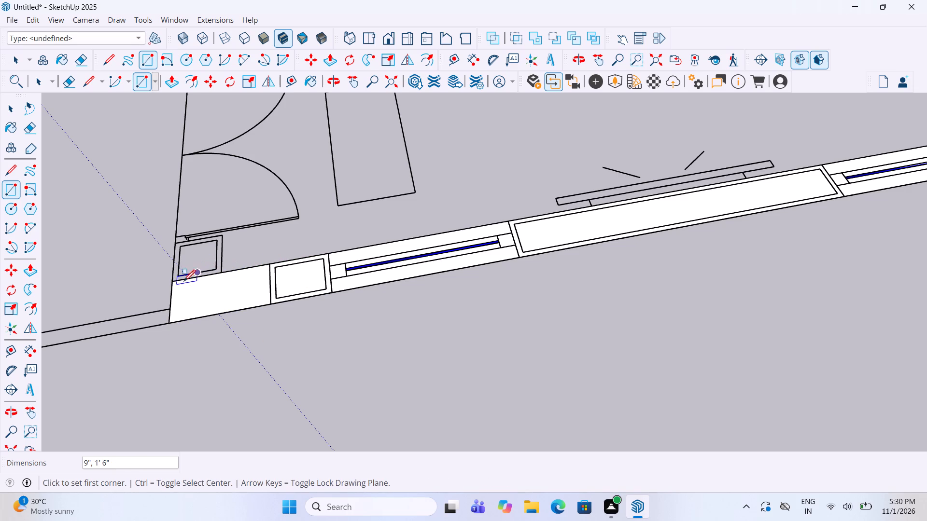
Draw a 9" by 9" rectangle over the small wall block between the corner column and the double entrance door.
{"action": "left_click", "coordinate": [177, 284]}
{"action": "left_click", "coordinate": [225, 234]}
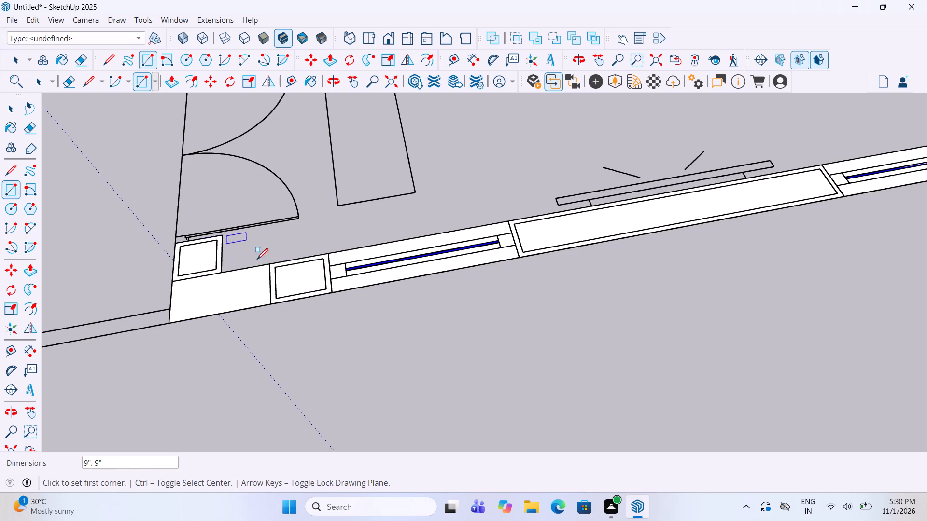
Draw a rectangle about 8' 2" by 9" over the front wall running from the double entrance door to the lift opening.
{"action": "scroll", "coordinate": [330, 335], "scroll_direction": "down", "scroll_amount": 16}
{"action": "middle_click_drag", "start_coordinate": [202, 248], "coordinate": [443, 239]}
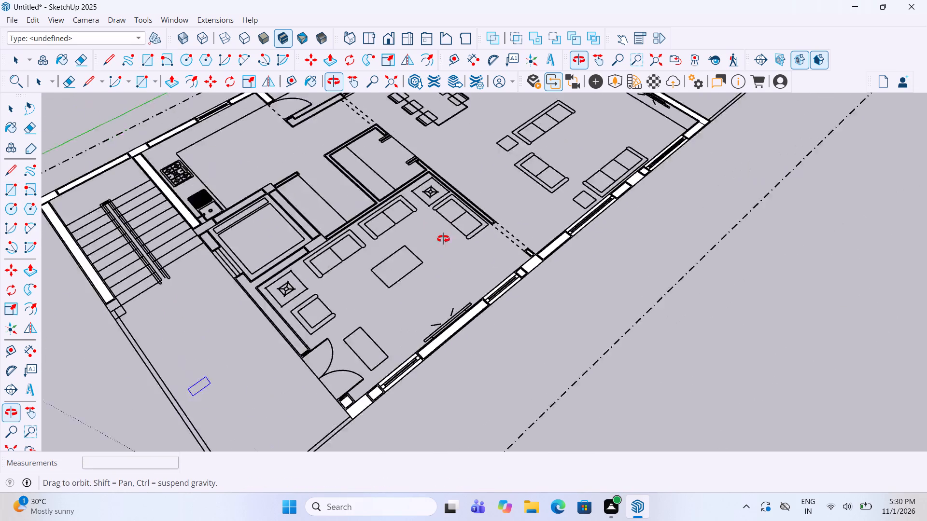
{"action": "middle_click_drag", "start_coordinate": [443, 239], "coordinate": [536, 215]}
{"action": "scroll", "coordinate": [529, 201], "scroll_direction": "down", "scroll_amount": 5}
{"action": "scroll", "coordinate": [489, 328], "scroll_direction": "up", "scroll_amount": 10}
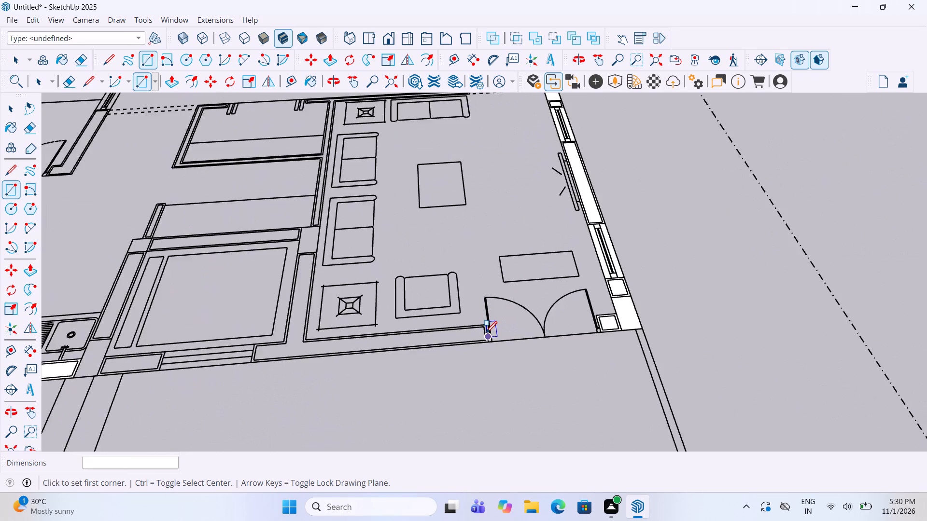
{"action": "scroll", "coordinate": [486, 334], "scroll_direction": "up", "scroll_amount": 5}
{"action": "left_click", "coordinate": [484, 317]}
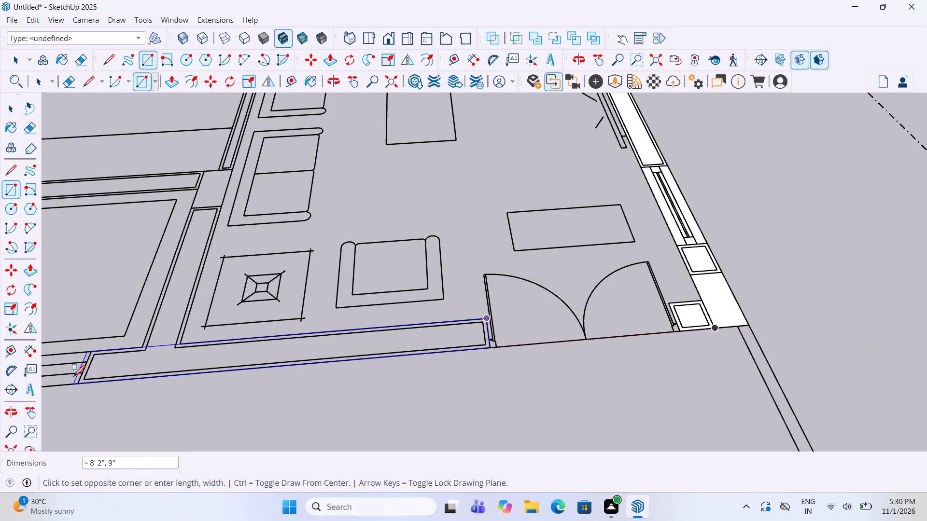
{"action": "left_click", "coordinate": [80, 382]}
Draw a 9" by 4' 3" rectangle over the wall between the lift shaft and the sitting room's corner table.
{"action": "middle_click_drag", "start_coordinate": [170, 281], "coordinate": [178, 325]}
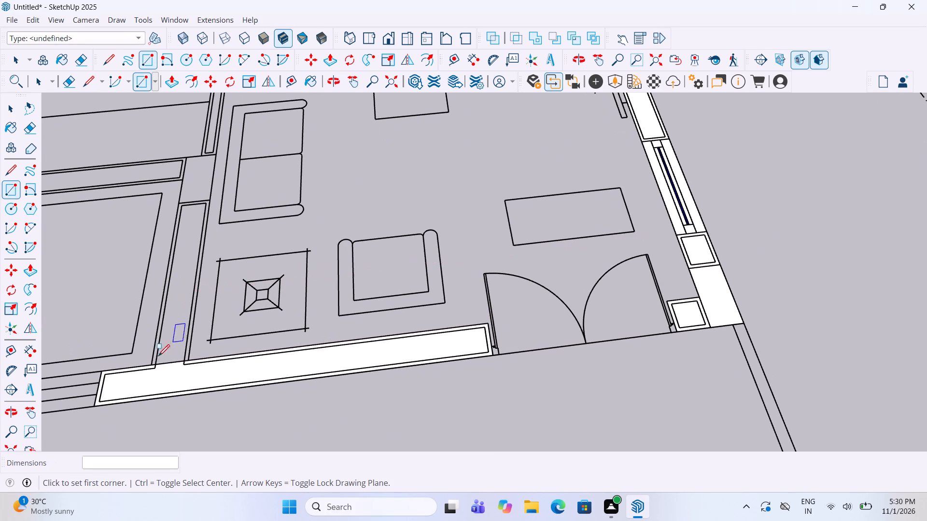
{"action": "left_click", "coordinate": [152, 361]}
{"action": "left_click", "coordinate": [210, 199]}
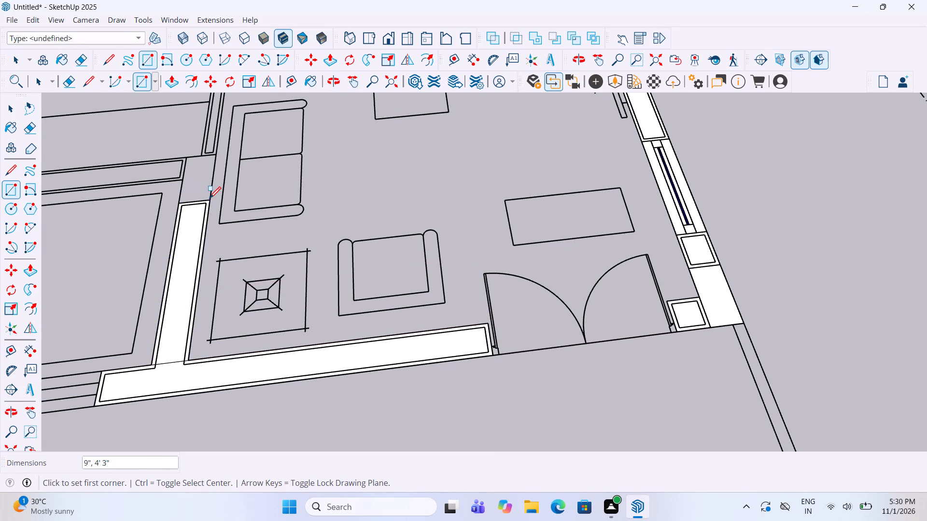
Draw a rectangle over the short front wall piece between the lift opening and the column near the kitchen sink.
{"action": "scroll", "coordinate": [581, 206], "scroll_direction": "down", "scroll_amount": 9}
{"action": "scroll", "coordinate": [373, 273], "scroll_direction": "up", "scroll_amount": 4}
{"action": "scroll", "coordinate": [254, 294], "scroll_direction": "up", "scroll_amount": 5}
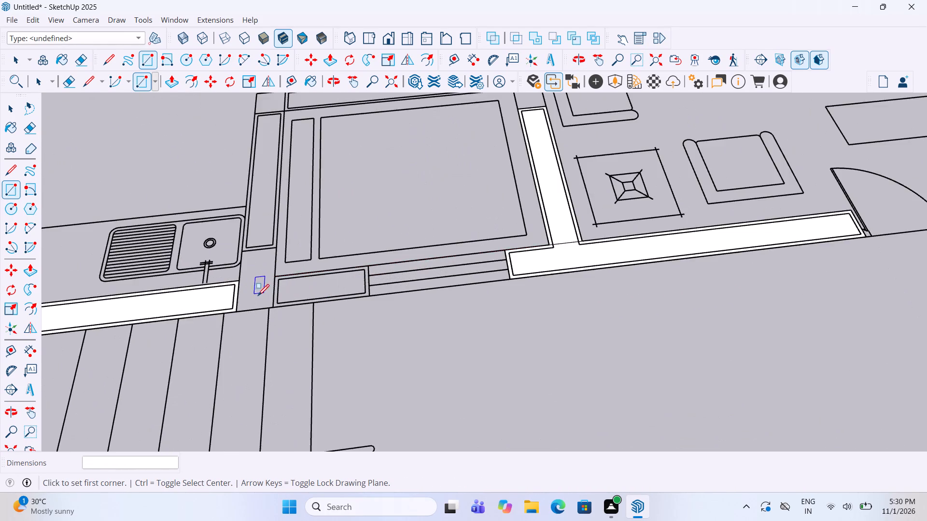
{"action": "scroll", "coordinate": [260, 301], "scroll_direction": "up", "scroll_amount": 5}
{"action": "left_click", "coordinate": [283, 311]}
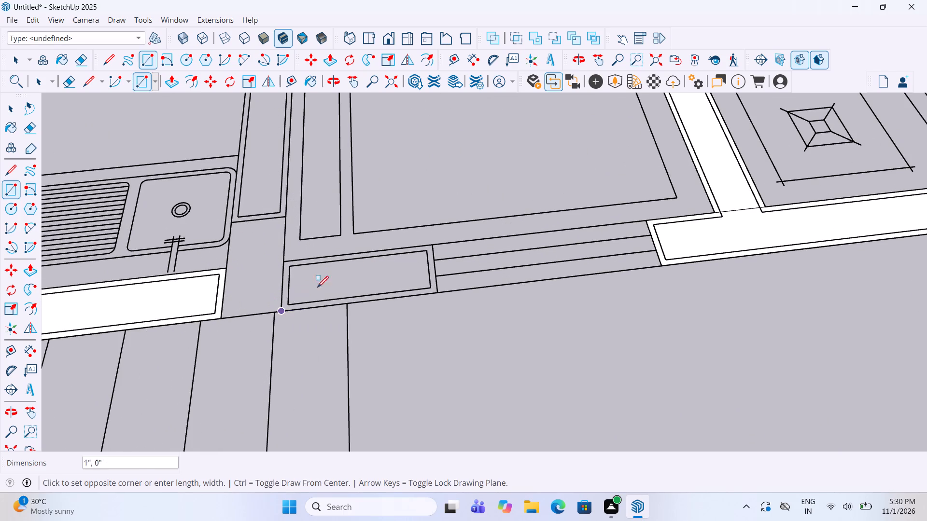
{"action": "left_click", "coordinate": [432, 247]}
Draw a 1' 6" by 9" rectangle over the column between the kitchen sink wall and the lift's front wall piece.
{"action": "scroll", "coordinate": [420, 324], "scroll_direction": "down", "scroll_amount": 11}
{"action": "scroll", "coordinate": [355, 321], "scroll_direction": "up", "scroll_amount": 5}
{"action": "left_click", "coordinate": [340, 322]}
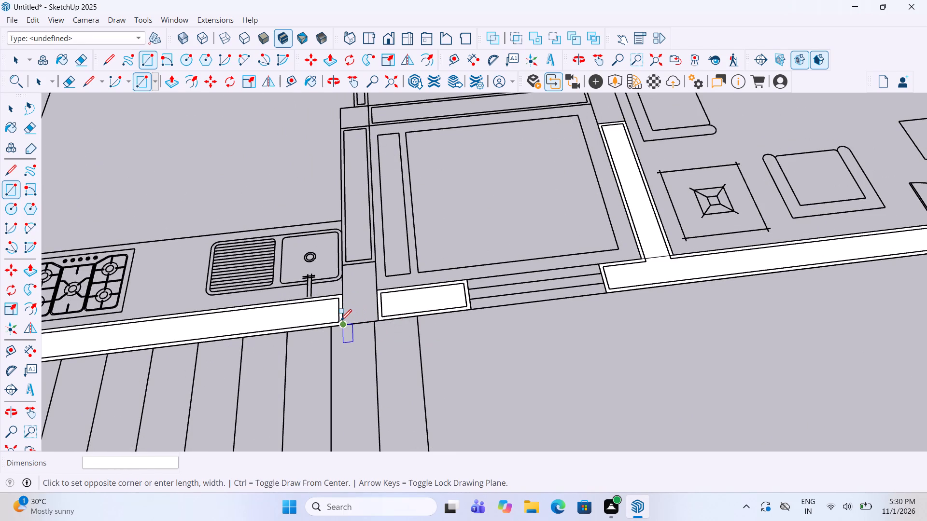
{"action": "left_click", "coordinate": [374, 262]}
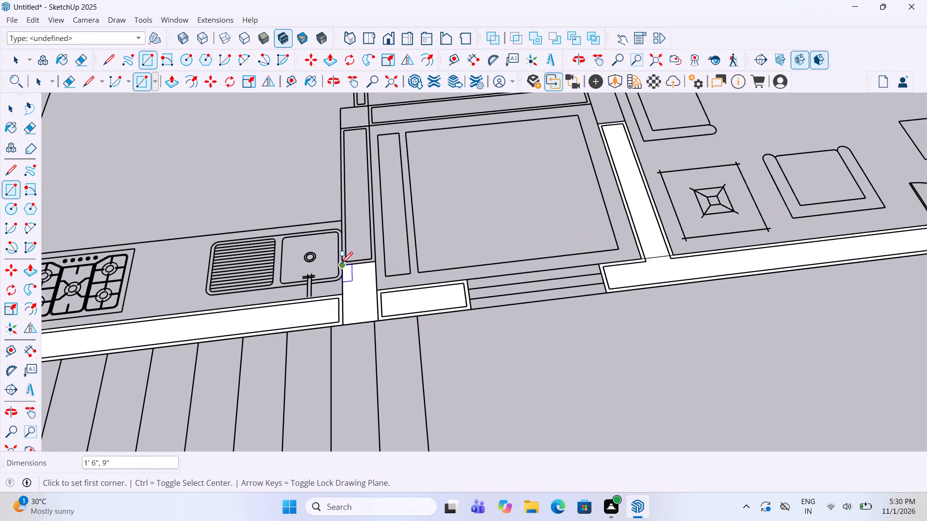
Draw a 4' 3" by 9" rectangle over the lift shaft wall on the kitchen side.
{"action": "left_click", "coordinate": [341, 264]}
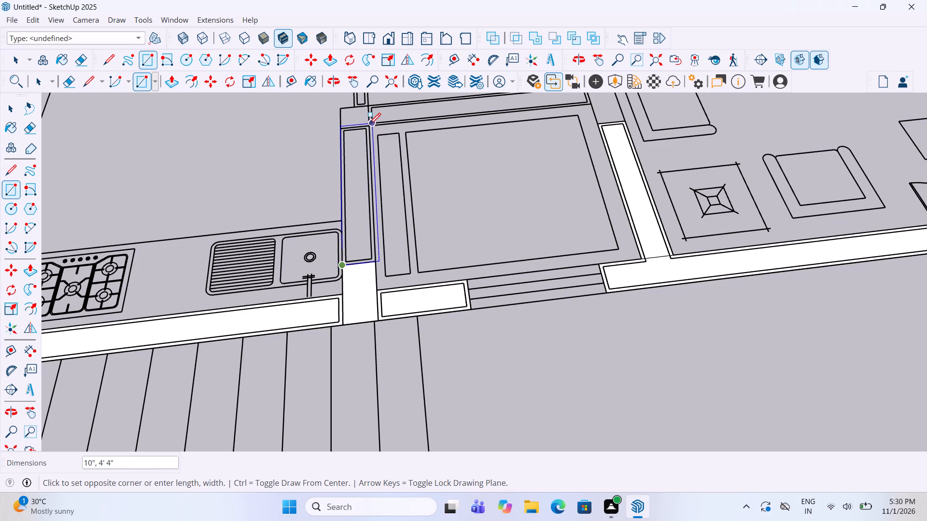
{"action": "scroll", "coordinate": [369, 125], "scroll_direction": "up", "scroll_amount": 5}
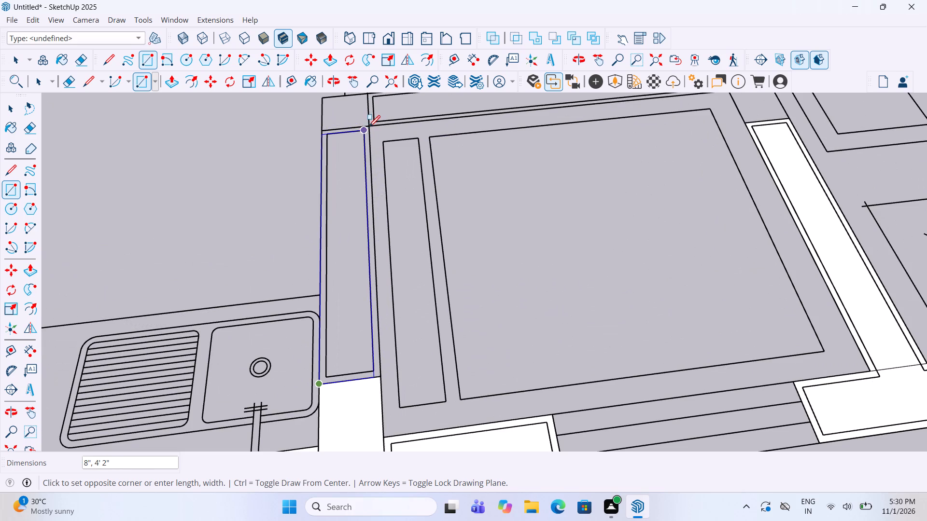
{"action": "scroll", "coordinate": [379, 246], "scroll_direction": "down", "scroll_amount": 4}
{"action": "middle_click_drag", "start_coordinate": [382, 247], "coordinate": [580, 239]}
{"action": "scroll", "coordinate": [324, 279], "scroll_direction": "up", "scroll_amount": 4}
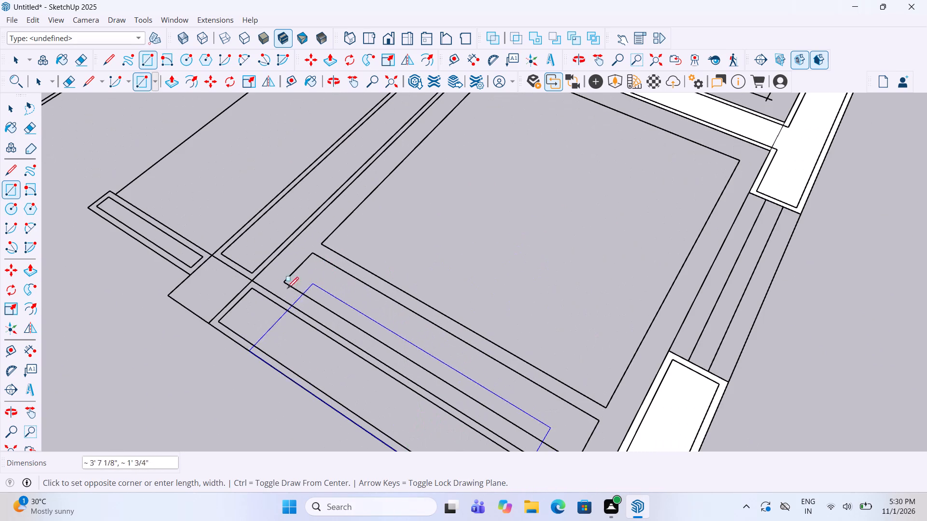
{"action": "left_click", "coordinate": [252, 281]}
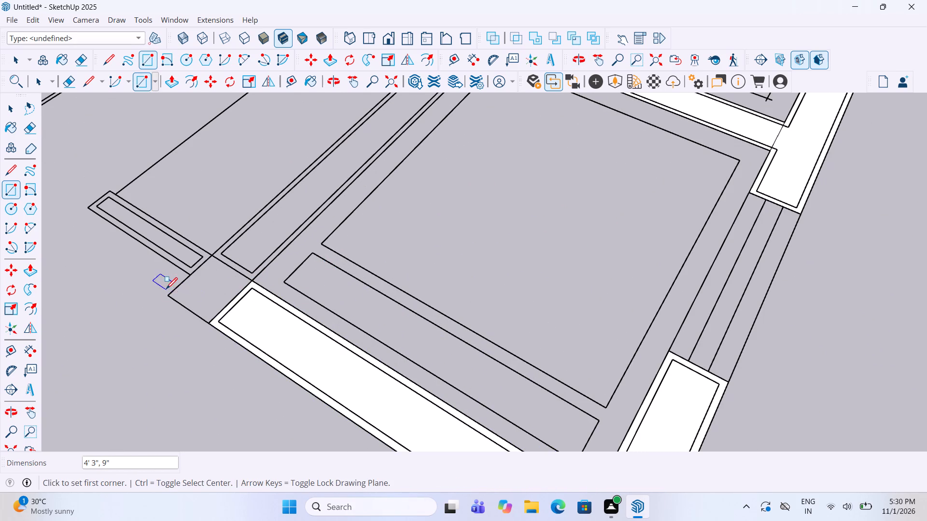
Draw a rectangle over the column at the rear kitchen-side corner of the lift shaft.
{"action": "left_click", "coordinate": [171, 293]}
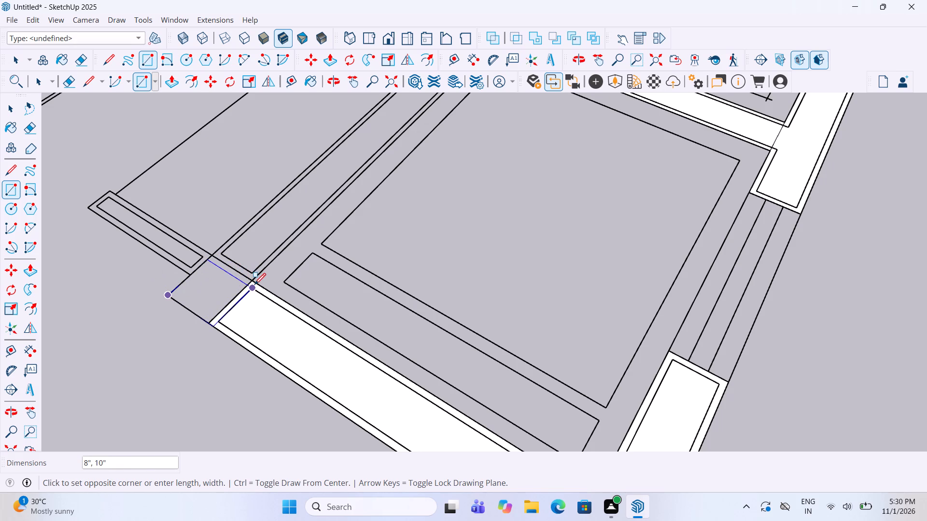
{"action": "left_click", "coordinate": [253, 280]}
Draw a rectangle over the lift shaft's rear wall, from the kitchen-side corner column to the column behind the sofa.
{"action": "scroll", "coordinate": [267, 335], "scroll_direction": "down", "scroll_amount": 9}
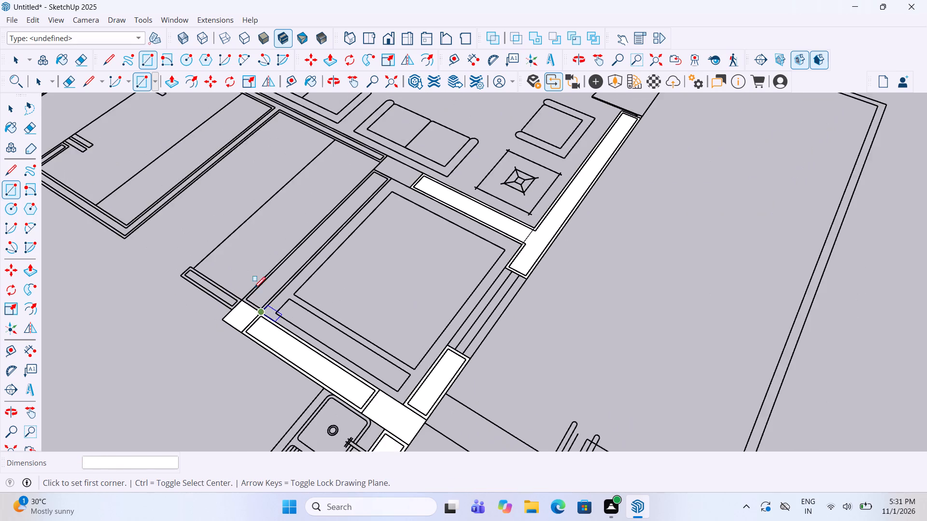
{"action": "scroll", "coordinate": [254, 288], "scroll_direction": "up", "scroll_amount": 5}
{"action": "left_click", "coordinate": [235, 306]}
{"action": "scroll", "coordinate": [473, 118], "scroll_direction": "up", "scroll_amount": 5}
{"action": "left_click", "coordinate": [453, 129]}
{"action": "scroll", "coordinate": [386, 314], "scroll_direction": "down", "scroll_amount": 7}
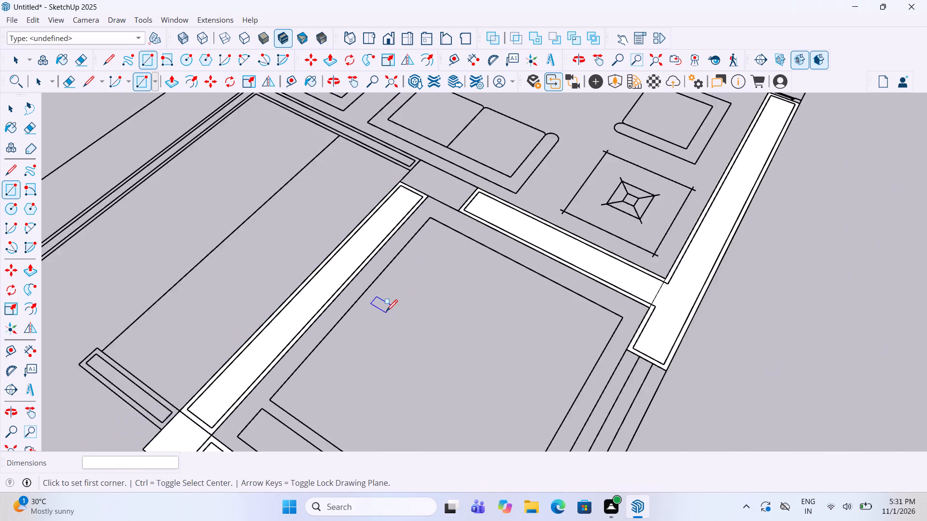
Draw a rectangle over the column behind the sofa, joining the lift shaft's kitchen-side and rear walls.
{"action": "scroll", "coordinate": [386, 312], "scroll_direction": "down", "scroll_amount": 3}
{"action": "scroll", "coordinate": [398, 214], "scroll_direction": "up", "scroll_amount": 11}
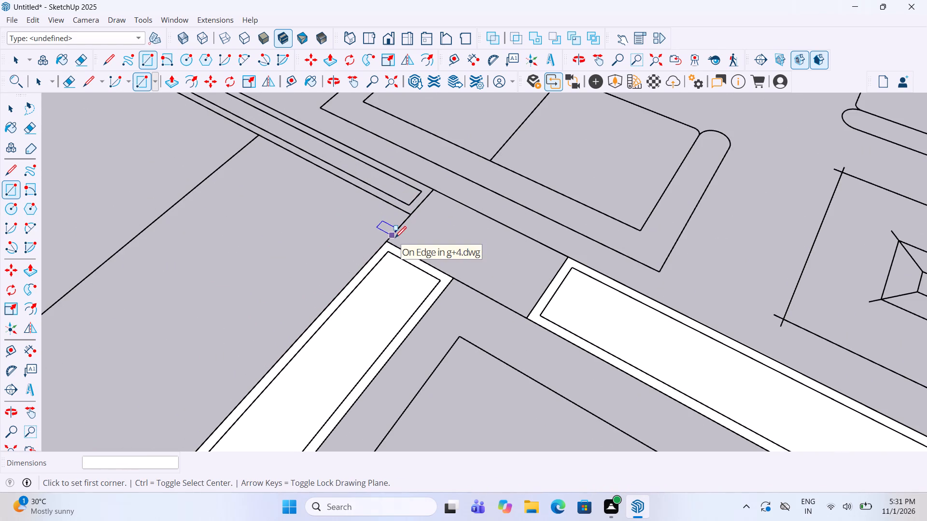
{"action": "left_click", "coordinate": [391, 239]}
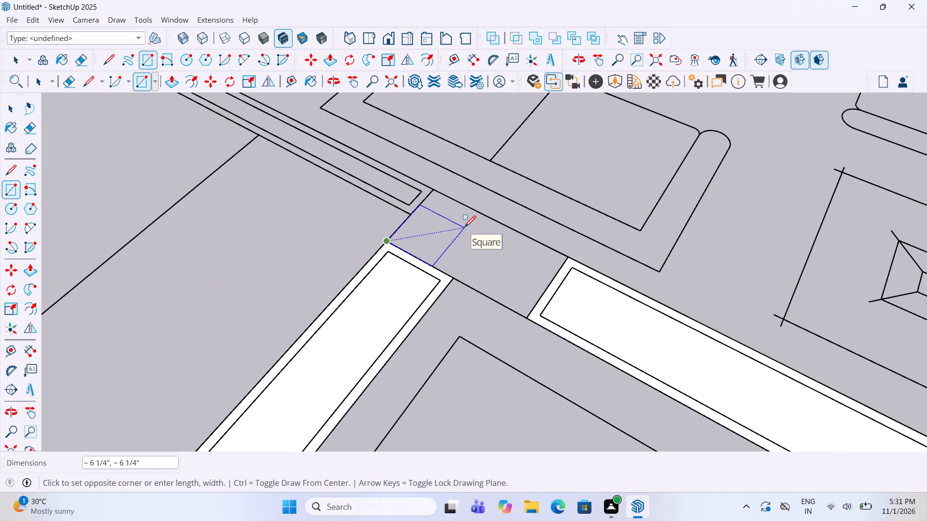
{"action": "left_click", "coordinate": [572, 259]}
Draw a 3' by 9" rectangle over the window opening between the toilet's side wall and the kitchen entrance wall.
{"action": "scroll", "coordinate": [562, 217], "scroll_direction": "down", "scroll_amount": 13}
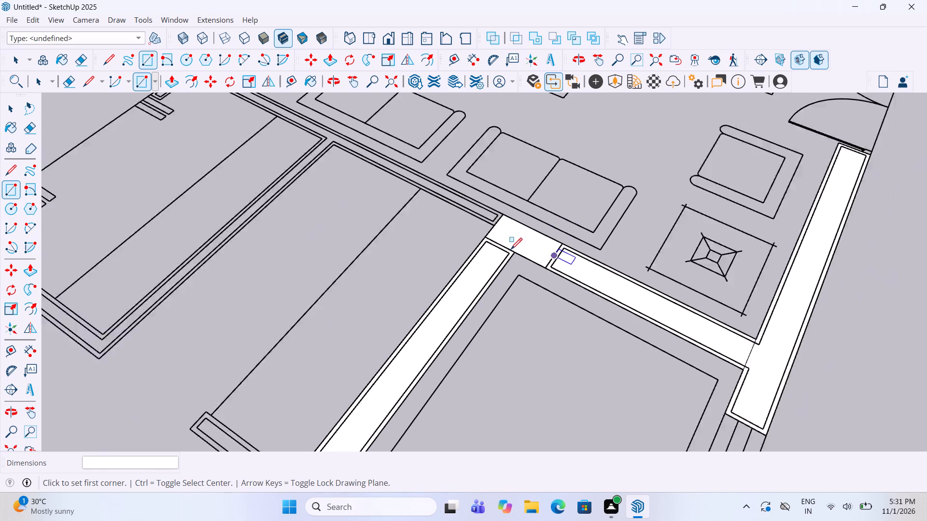
{"action": "scroll", "coordinate": [502, 230], "scroll_direction": "down", "scroll_amount": 7}
{"action": "scroll", "coordinate": [483, 336], "scroll_direction": "down", "scroll_amount": 6}
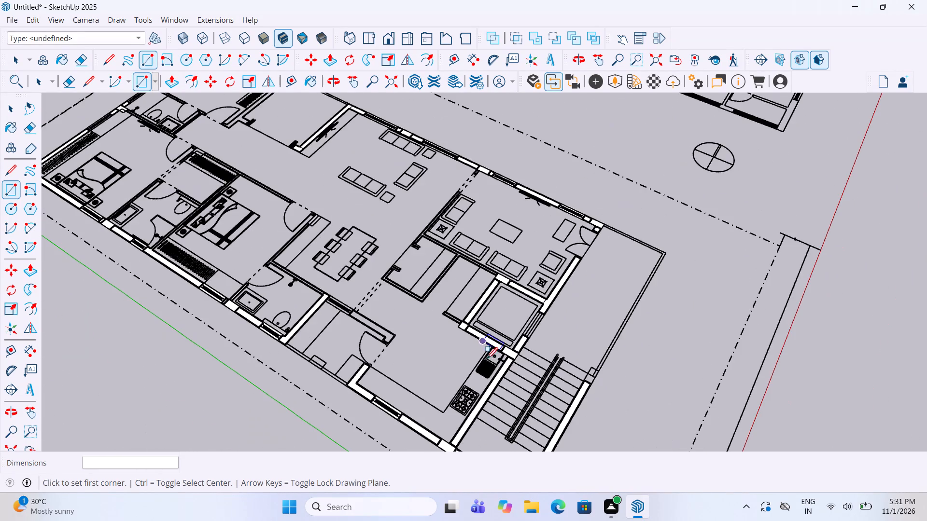
{"action": "scroll", "coordinate": [361, 340], "scroll_direction": "up", "scroll_amount": 5}
{"action": "scroll", "coordinate": [331, 300], "scroll_direction": "up", "scroll_amount": 6}
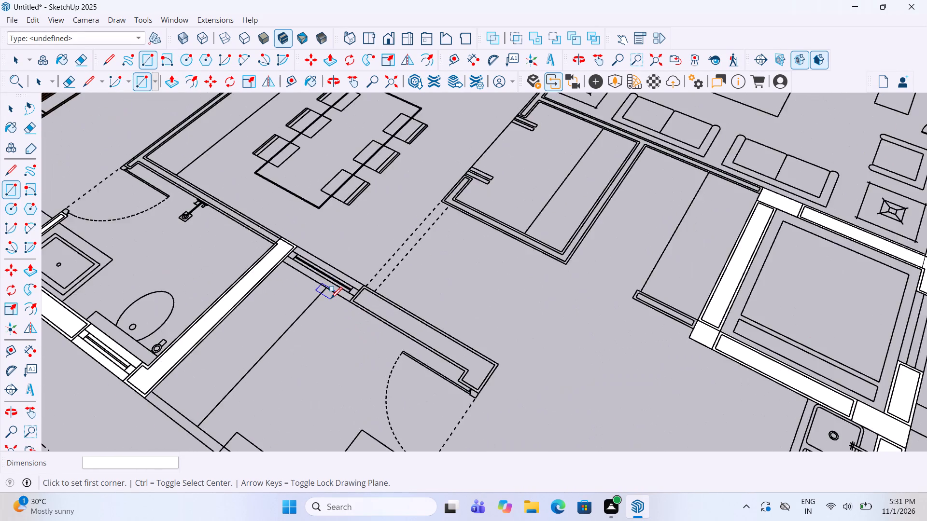
{"action": "scroll", "coordinate": [331, 299], "scroll_direction": "up", "scroll_amount": 5}
{"action": "scroll", "coordinate": [259, 250], "scroll_direction": "up", "scroll_amount": 3}
{"action": "left_click", "coordinate": [249, 234]}
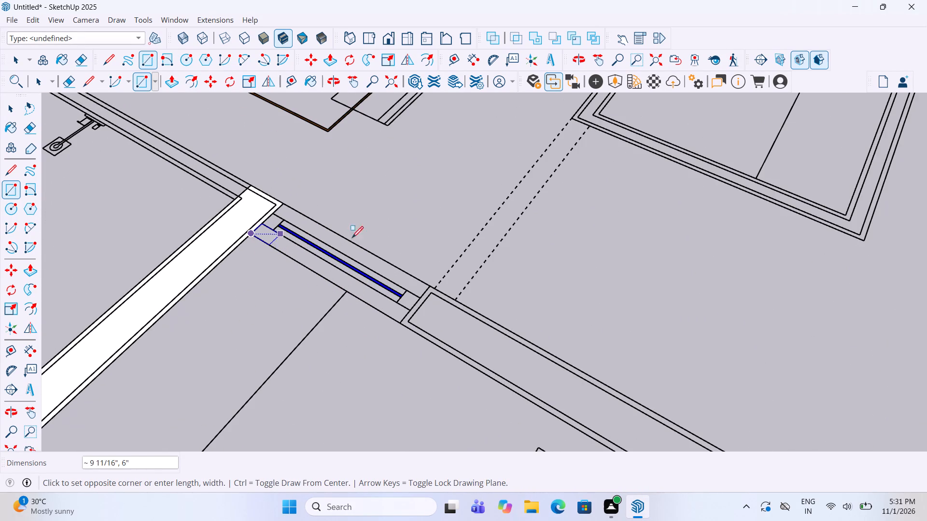
{"action": "left_click", "coordinate": [432, 287]}
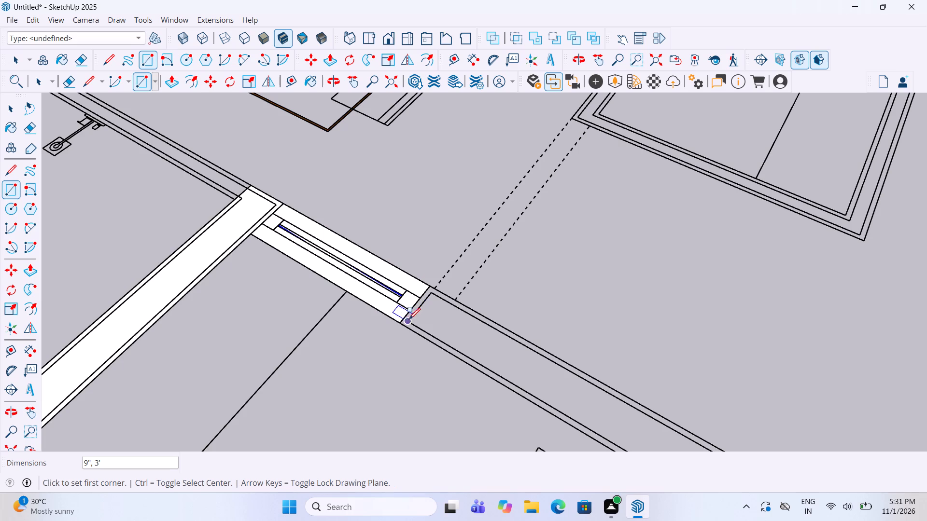
Draw a 5' 4" by 9" rectangle over the wall running from that window opening to the end beside the kitchen-side door.
{"action": "left_click", "coordinate": [400, 323]}
{"action": "scroll", "coordinate": [472, 253], "scroll_direction": "down", "scroll_amount": 6}
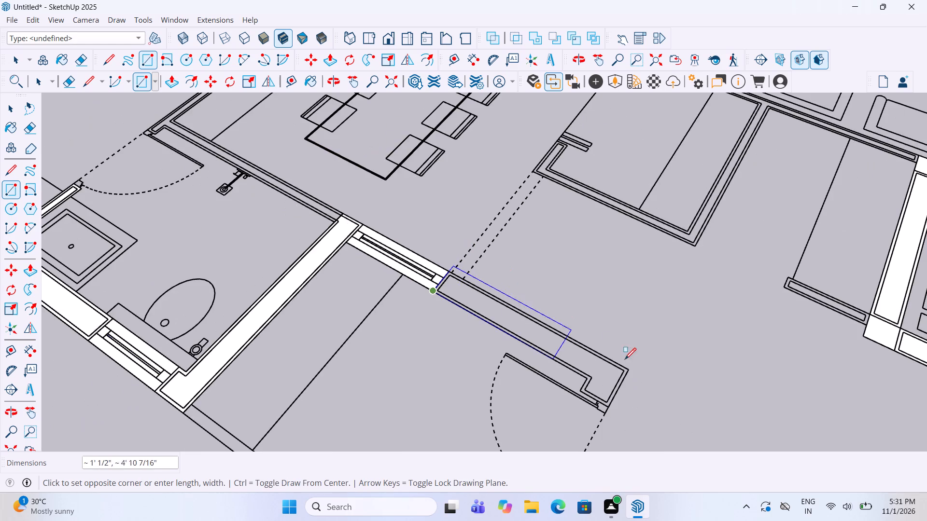
{"action": "scroll", "coordinate": [638, 383], "scroll_direction": "up", "scroll_amount": 6}
{"action": "left_click", "coordinate": [619, 362]}
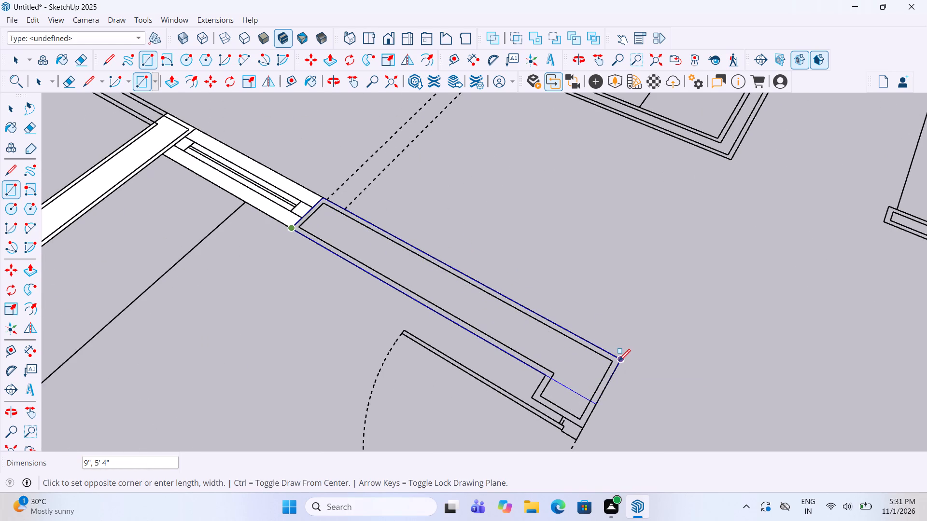
Add a 9" by 4 1/2" rectangle over the wall's return at the door and delete the edge dividing the two faces.
{"action": "left_click", "coordinate": [532, 399]}
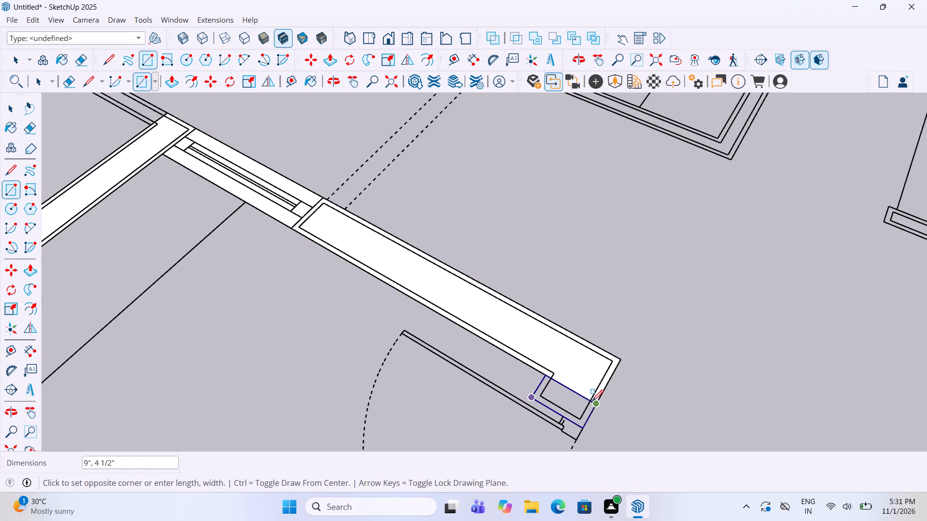
{"action": "left_click", "coordinate": [591, 402]}
{"action": "key", "text": "space"}
{"action": "left_click", "coordinate": [578, 394]}
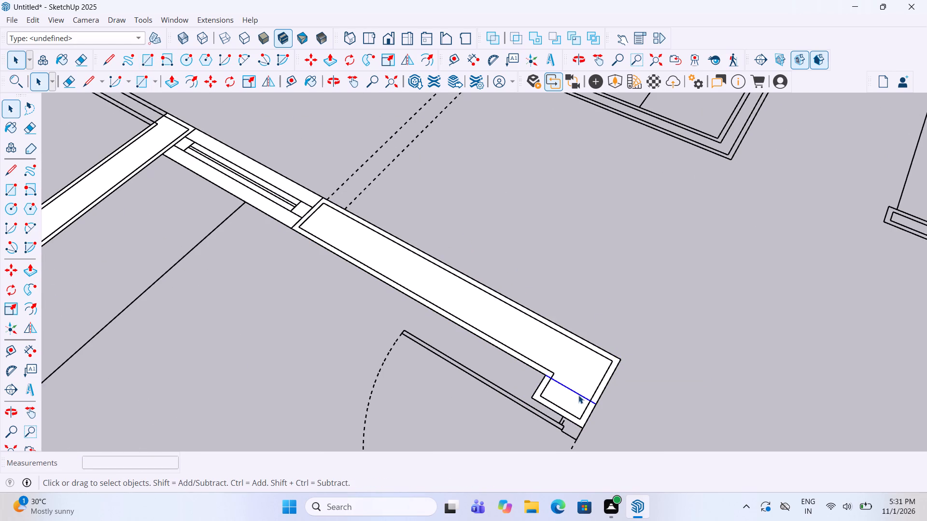
{"action": "key", "text": "Delete"}
Draw a 7' 3" by 4 1/2" rectangle over the wall between the dining area and the toilet.
{"action": "scroll", "coordinate": [543, 403], "scroll_direction": "down", "scroll_amount": 5}
{"action": "scroll", "coordinate": [478, 356], "scroll_direction": "down", "scroll_amount": 6}
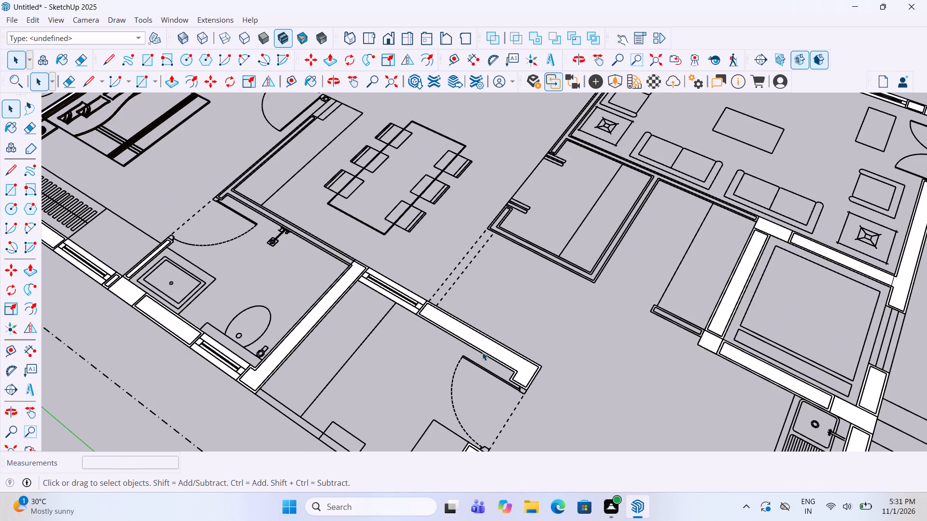
{"action": "scroll", "coordinate": [420, 326], "scroll_direction": "down", "scroll_amount": 4}
{"action": "middle_click_drag", "start_coordinate": [291, 332], "coordinate": [524, 329]}
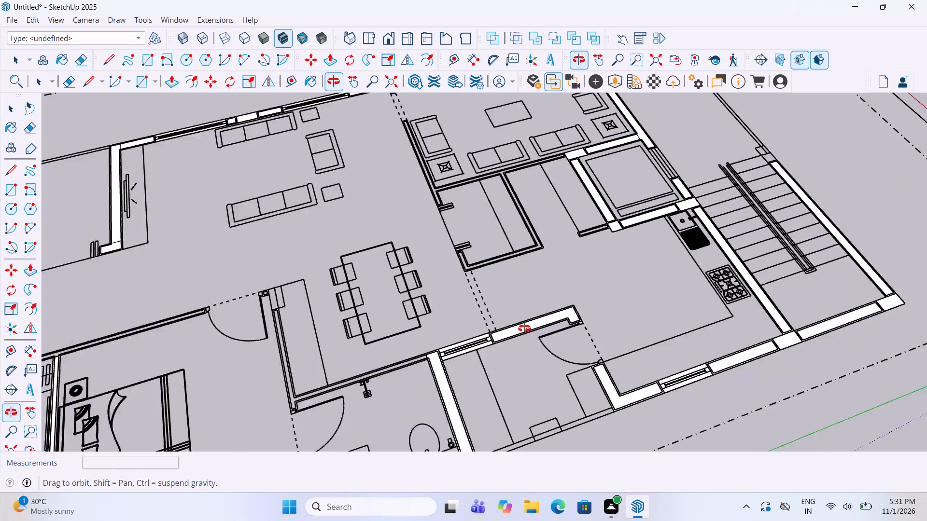
{"action": "middle_click_drag", "start_coordinate": [524, 329], "coordinate": [529, 326]}
{"action": "middle_click_drag", "start_coordinate": [525, 323], "coordinate": [466, 306]}
{"action": "scroll", "coordinate": [263, 365], "scroll_direction": "up", "scroll_amount": 7}
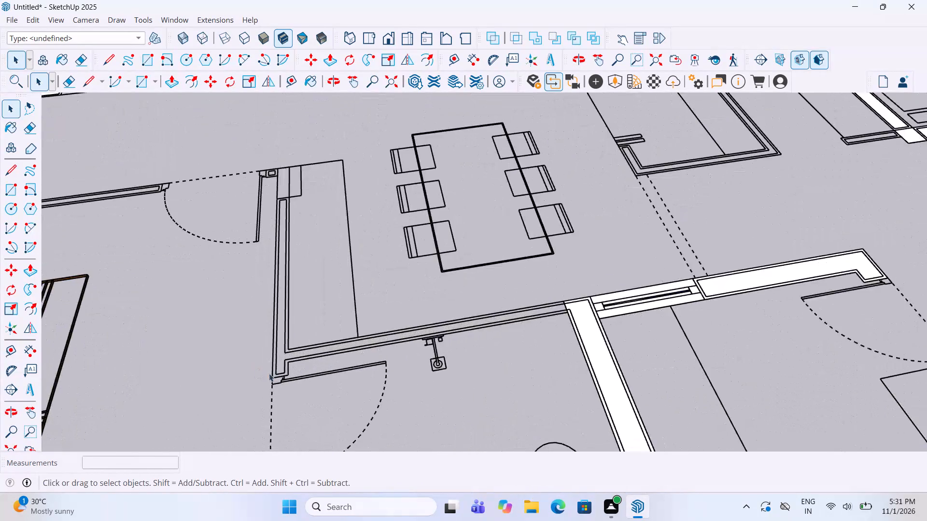
{"action": "scroll", "coordinate": [269, 373], "scroll_direction": "up", "scroll_amount": 3}
{"action": "left_click", "coordinate": [10, 186]}
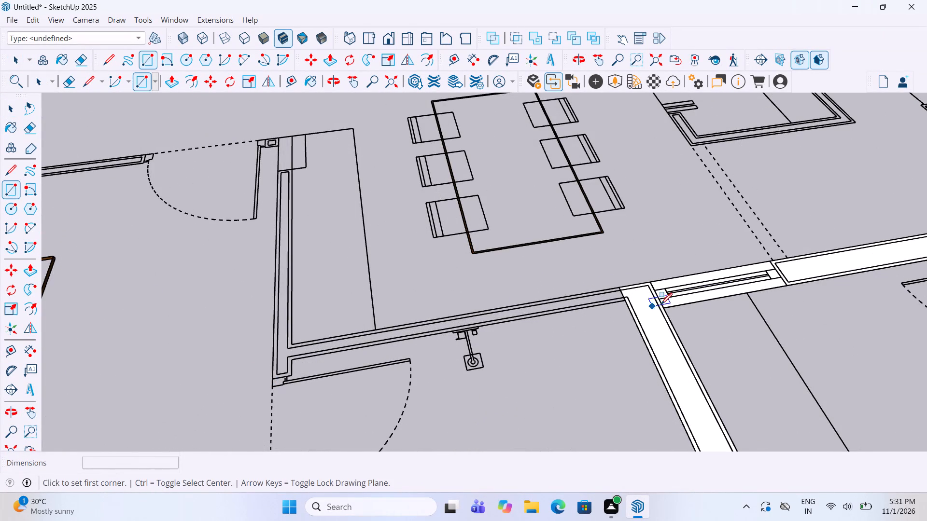
{"action": "scroll", "coordinate": [661, 305], "scroll_direction": "up", "scroll_amount": 3}
{"action": "left_click", "coordinate": [609, 279]}
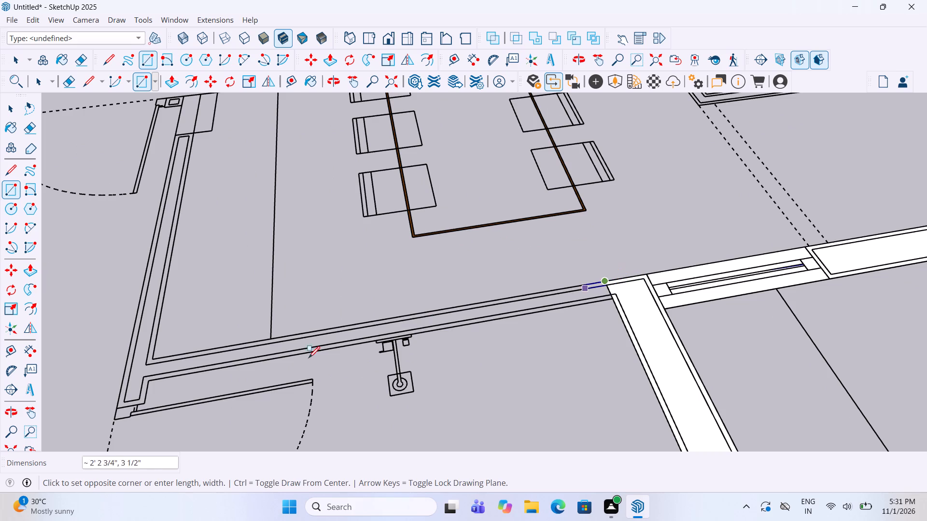
{"action": "left_click", "coordinate": [154, 381]}
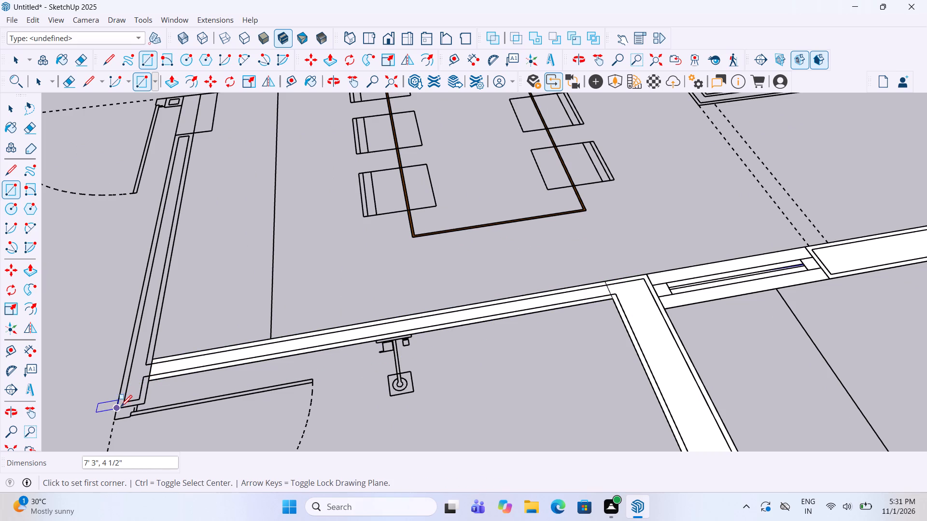
Draw a rectangle over the wall between the bedroom and the dining area, ending at the small block near the bedroom door.
{"action": "left_click", "coordinate": [119, 410]}
{"action": "scroll", "coordinate": [132, 395], "scroll_direction": "down", "scroll_amount": 3}
{"action": "scroll", "coordinate": [174, 168], "scroll_direction": "up", "scroll_amount": 5}
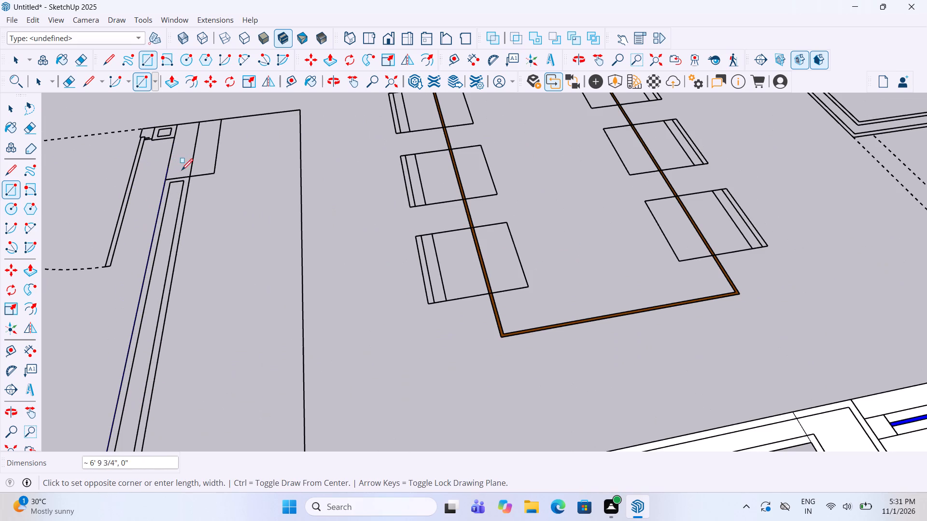
{"action": "left_click", "coordinate": [191, 178]}
Draw a 6' 10 1/2" by 4 1/2" rectangle over the bathroom wall beside the washbasin, from the outer wall to the door return.
{"action": "scroll", "coordinate": [369, 283], "scroll_direction": "down", "scroll_amount": 6}
{"action": "scroll", "coordinate": [435, 251], "scroll_direction": "down", "scroll_amount": 2}
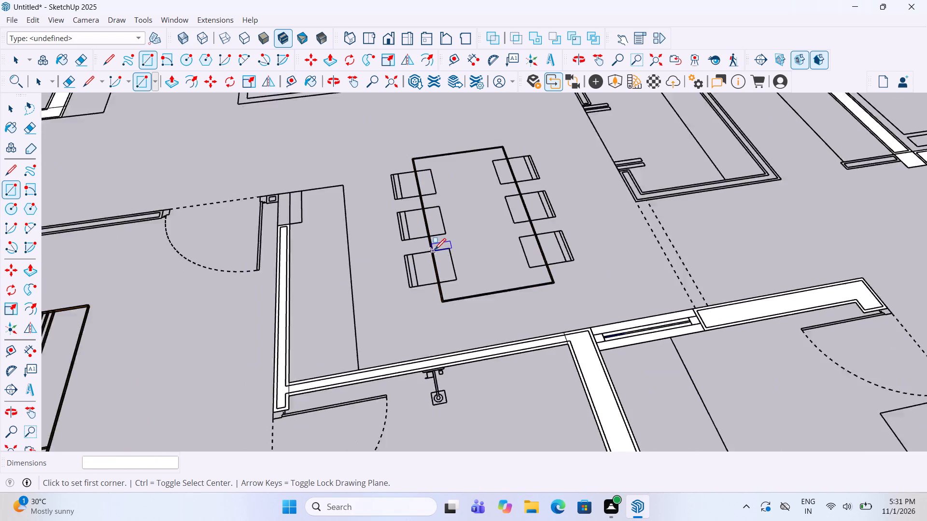
{"action": "scroll", "coordinate": [435, 251], "scroll_direction": "down", "scroll_amount": 13}
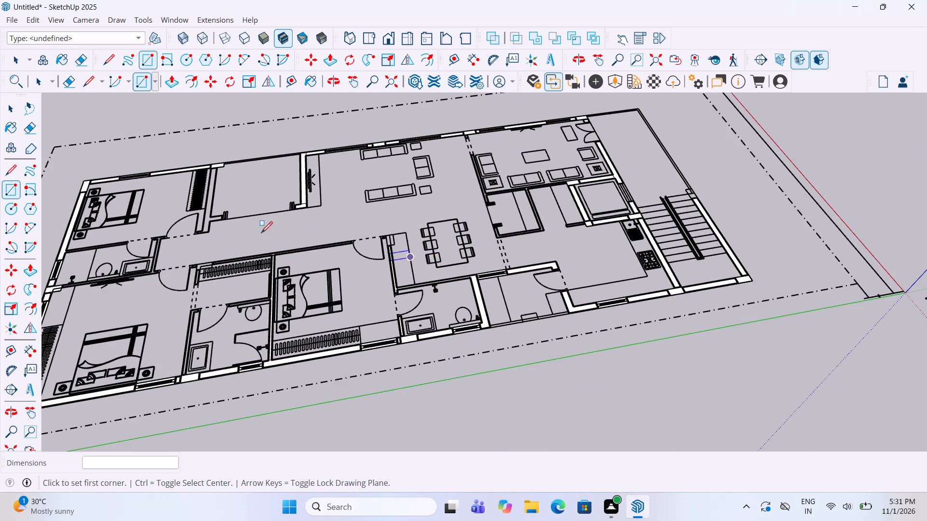
{"action": "scroll", "coordinate": [192, 218], "scroll_direction": "up", "scroll_amount": 5}
{"action": "scroll", "coordinate": [255, 283], "scroll_direction": "down", "scroll_amount": 5}
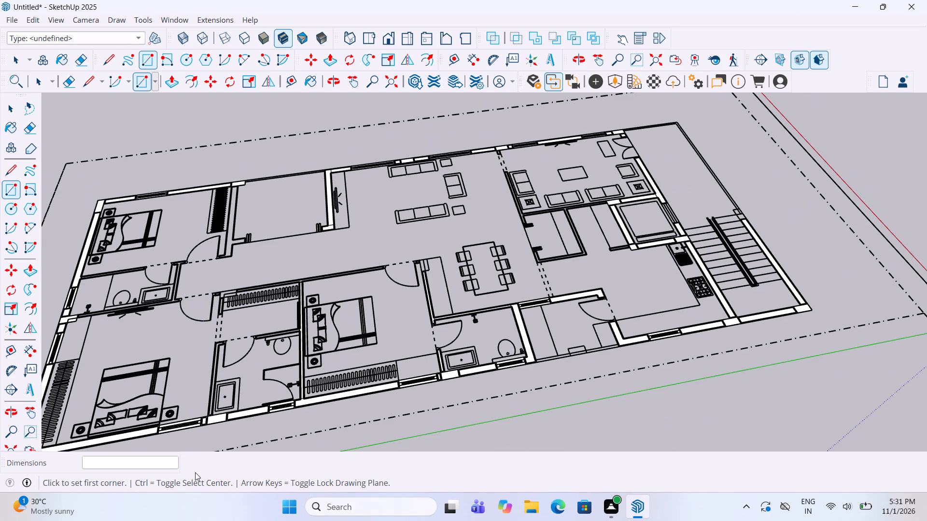
{"action": "scroll", "coordinate": [202, 439], "scroll_direction": "up", "scroll_amount": 10}
{"action": "scroll", "coordinate": [208, 376], "scroll_direction": "up", "scroll_amount": 6}
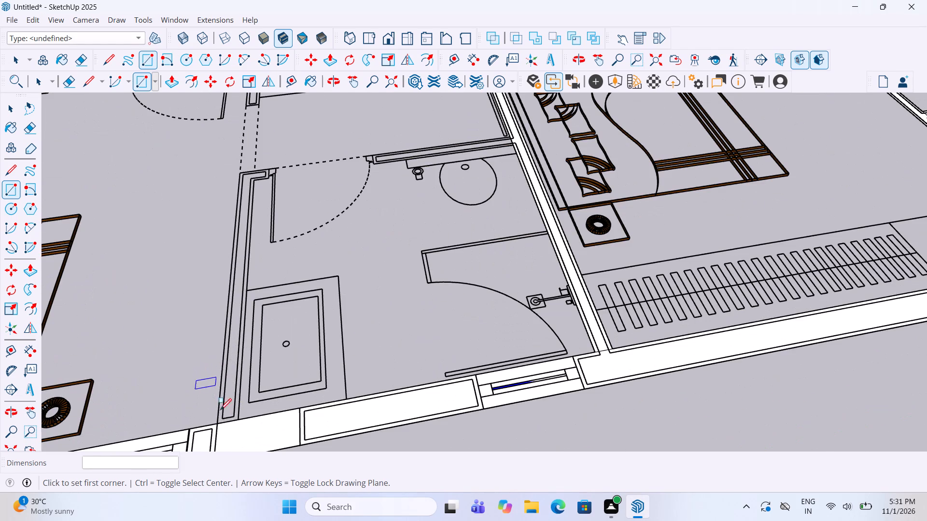
{"action": "left_click", "coordinate": [219, 422]}
{"action": "scroll", "coordinate": [242, 165], "scroll_direction": "up", "scroll_amount": 8}
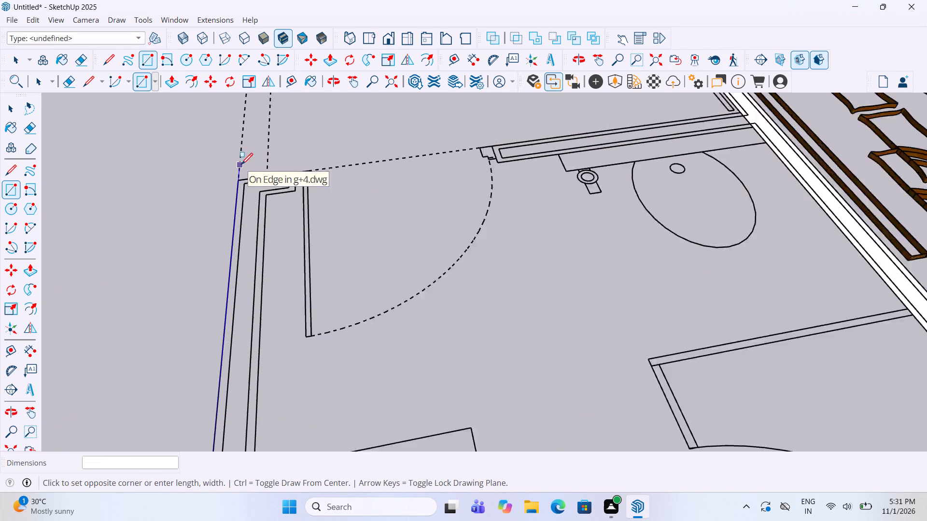
{"action": "scroll", "coordinate": [241, 165], "scroll_direction": "up", "scroll_amount": 2}
{"action": "left_click", "coordinate": [275, 210]}
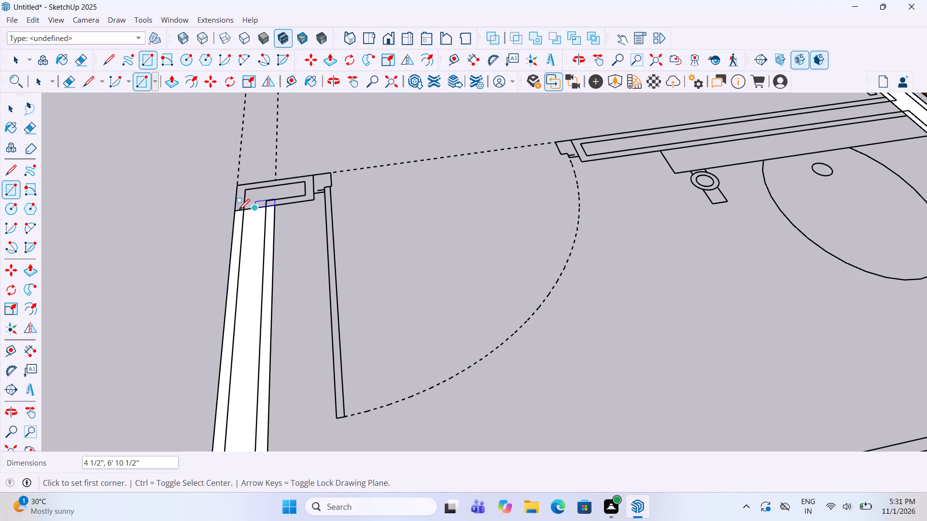
Draw a rectangle over the short return at the end of the washbasin wall, beside the bathroom door.
{"action": "left_click", "coordinate": [239, 211]}
{"action": "left_click", "coordinate": [310, 175]}
Draw a rectangle over the wall behind the toilet, from the bathroom door jamb to the adjoining bedroom's wall.
{"action": "scroll", "coordinate": [318, 266], "scroll_direction": "down", "scroll_amount": 6}
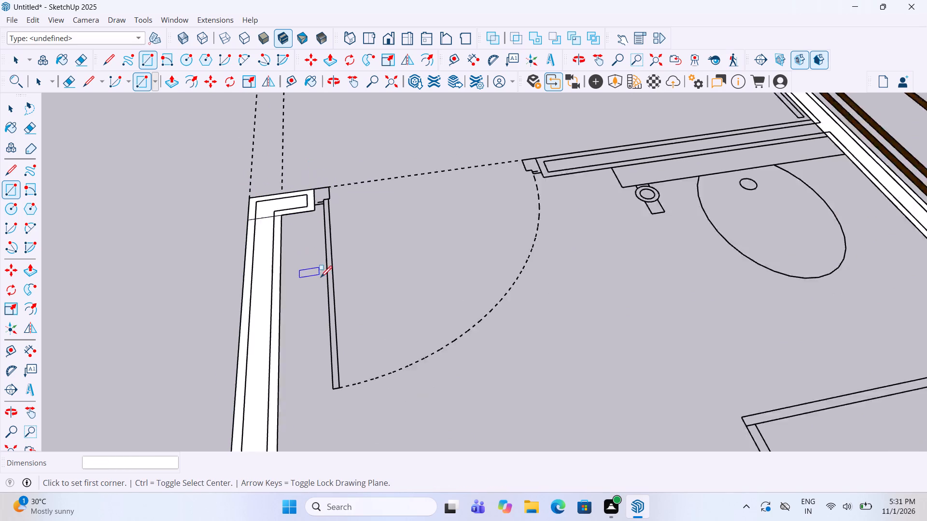
{"action": "scroll", "coordinate": [321, 278], "scroll_direction": "down", "scroll_amount": 8}
{"action": "scroll", "coordinate": [526, 174], "scroll_direction": "up", "scroll_amount": 6}
{"action": "scroll", "coordinate": [493, 215], "scroll_direction": "up", "scroll_amount": 1}
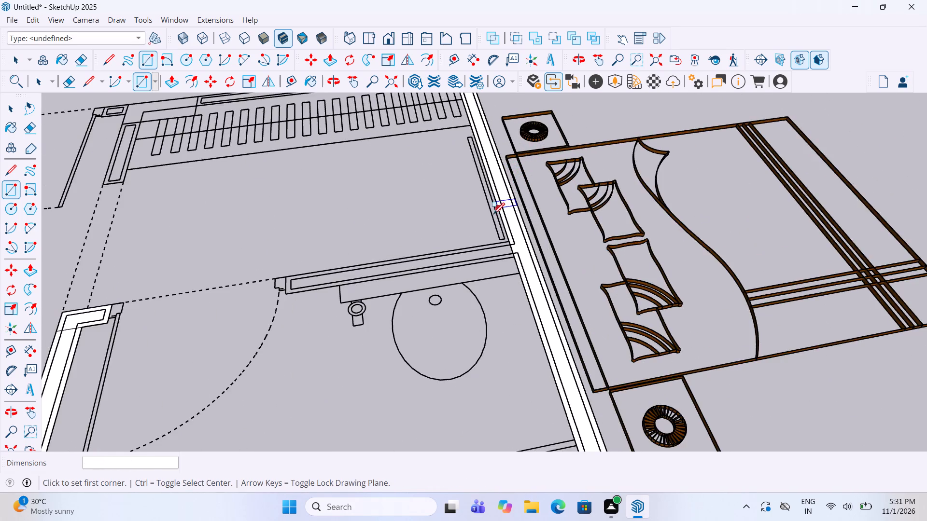
{"action": "scroll", "coordinate": [493, 215], "scroll_direction": "up", "scroll_amount": 2}
{"action": "left_click", "coordinate": [200, 303]}
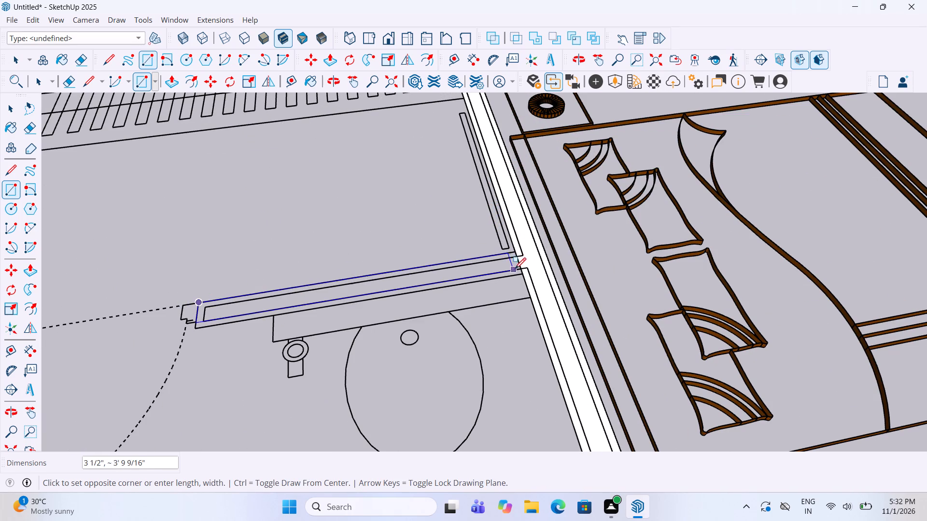
{"action": "left_click", "coordinate": [518, 273]}
Draw a rectangle over the short wall piece at the end of the dressing area's wardrobe.
{"action": "scroll", "coordinate": [492, 218], "scroll_direction": "down", "scroll_amount": 11}
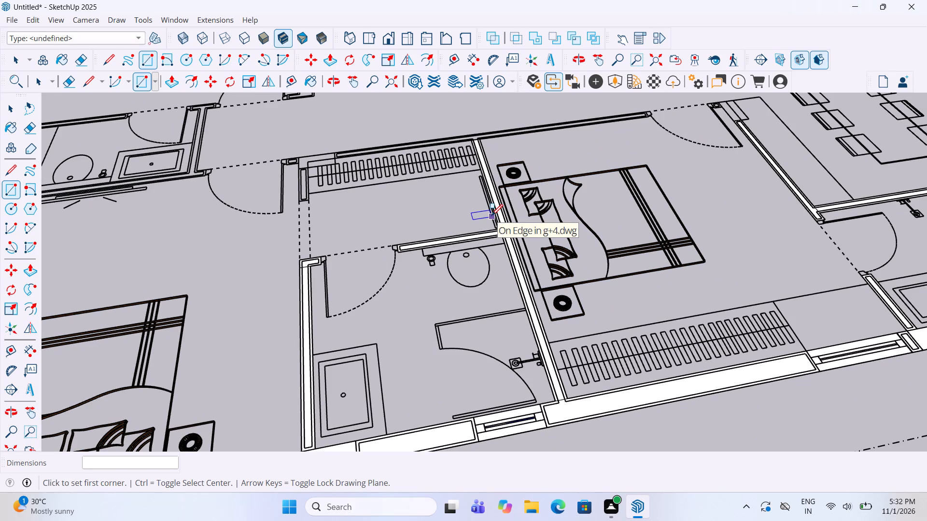
{"action": "scroll", "coordinate": [488, 253], "scroll_direction": "down", "scroll_amount": 7}
{"action": "scroll", "coordinate": [376, 187], "scroll_direction": "up", "scroll_amount": 5}
{"action": "scroll", "coordinate": [386, 264], "scroll_direction": "up", "scroll_amount": 5}
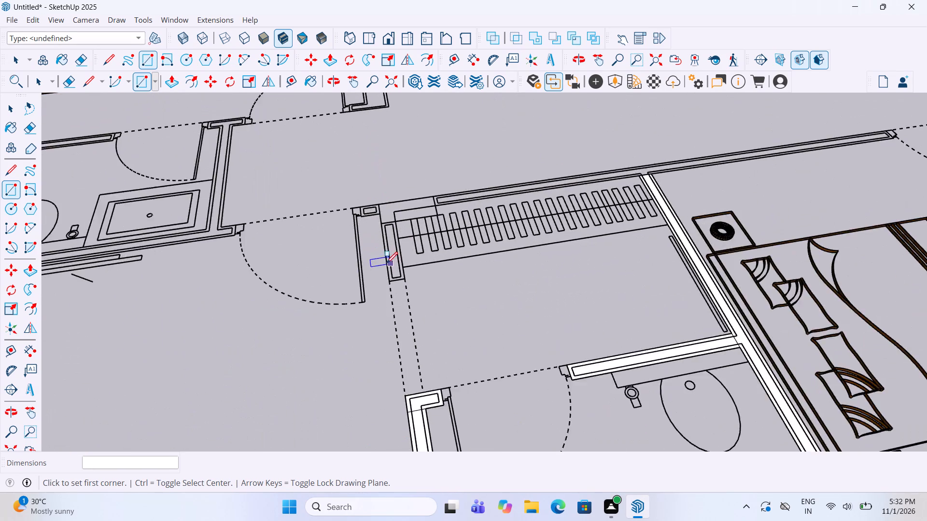
{"action": "scroll", "coordinate": [389, 266], "scroll_direction": "up", "scroll_amount": 8}
{"action": "left_click", "coordinate": [371, 172]}
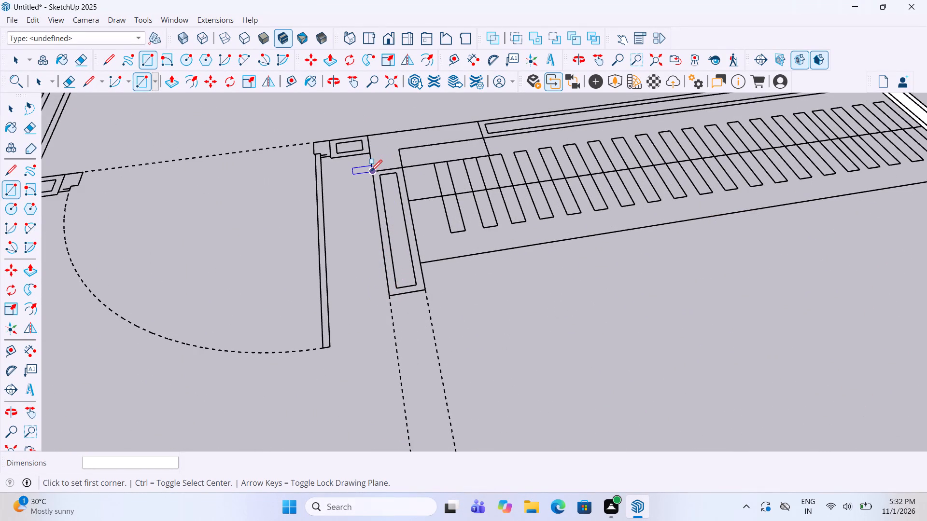
{"action": "left_click", "coordinate": [426, 292]}
Fill the L-shaped gap at the wardrobe's corridor-side corner with a short connecting rectangle and a 1' 6" by 4 1/2" rectangle.
{"action": "scroll", "coordinate": [420, 376], "scroll_direction": "down", "scroll_amount": 5}
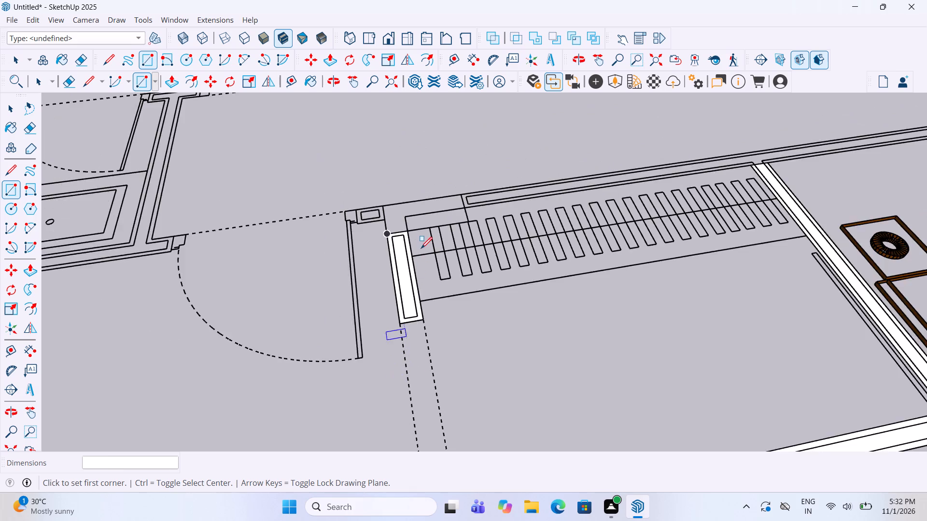
{"action": "scroll", "coordinate": [421, 247], "scroll_direction": "up", "scroll_amount": 5}
{"action": "left_click", "coordinate": [362, 228]}
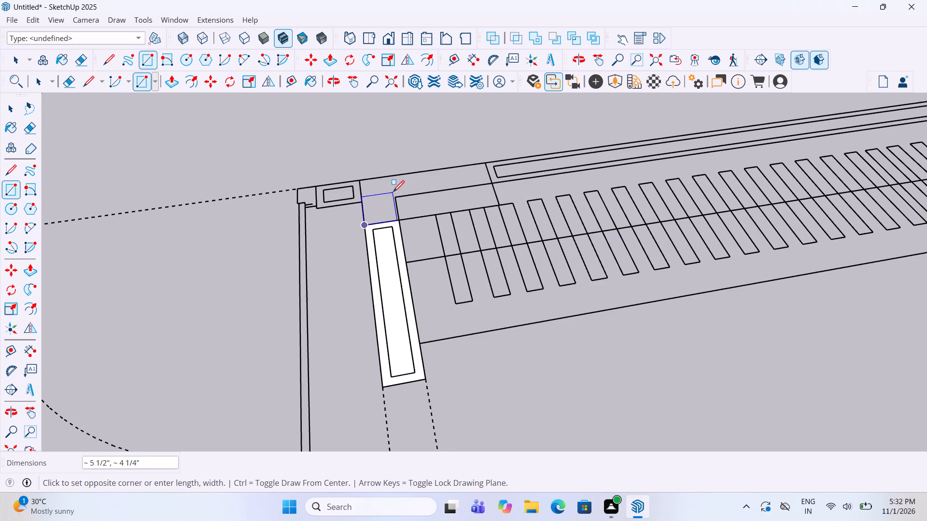
{"action": "left_click", "coordinate": [394, 198]}
{"action": "left_click", "coordinate": [364, 198]}
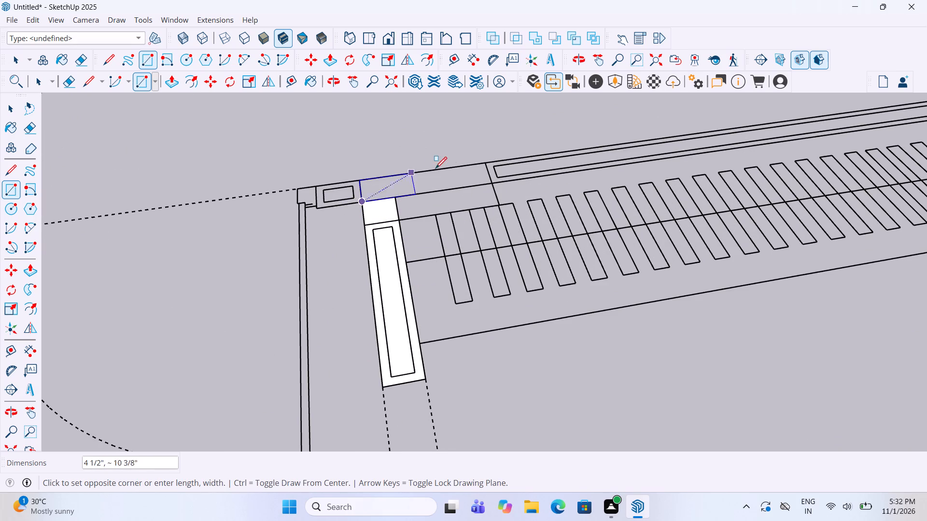
{"action": "left_click", "coordinate": [489, 165]}
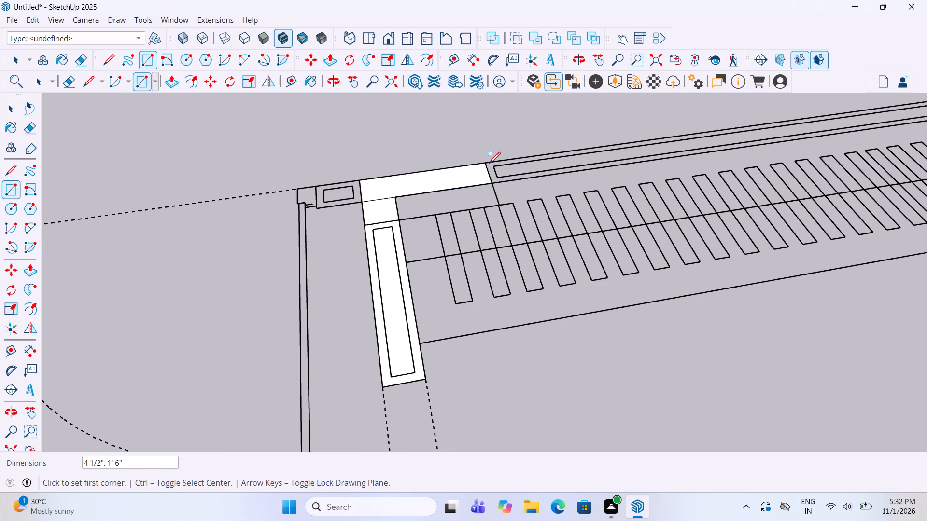
Delete the edge dividing the two filled rectangles at the wardrobe's corridor-side corner.
{"action": "key", "text": "space"}
{"action": "left_click", "coordinate": [383, 199]}
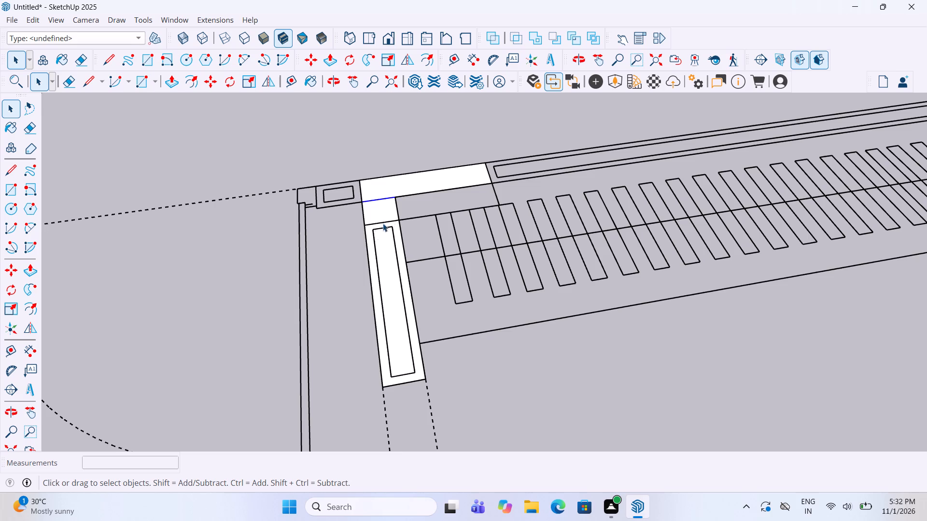
{"action": "key", "text": "Delete"}
Draw a rectangle over the corridor wall, from the filled wardrobe corner to the adjoining bedroom's door jamb.
{"action": "scroll", "coordinate": [342, 277], "scroll_direction": "down", "scroll_amount": 13}
{"action": "scroll", "coordinate": [559, 182], "scroll_direction": "up", "scroll_amount": 7}
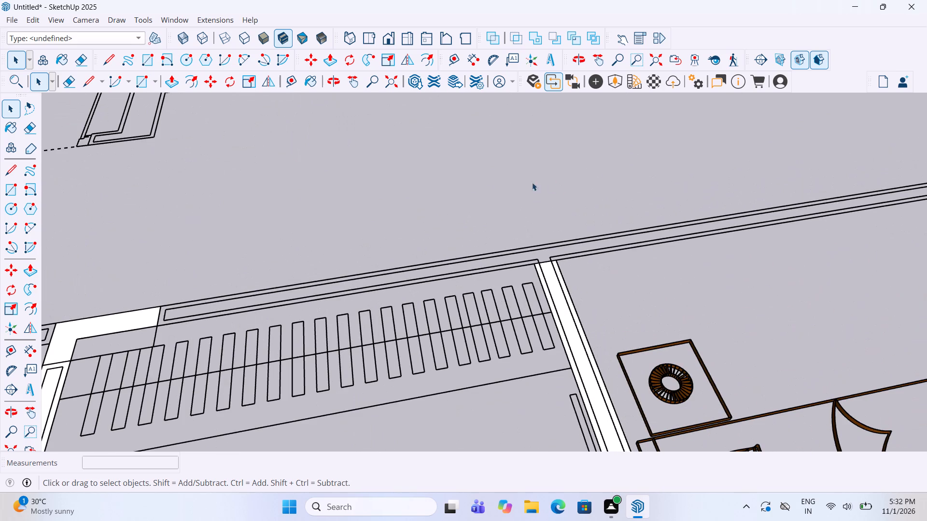
{"action": "left_click", "coordinate": [14, 189]}
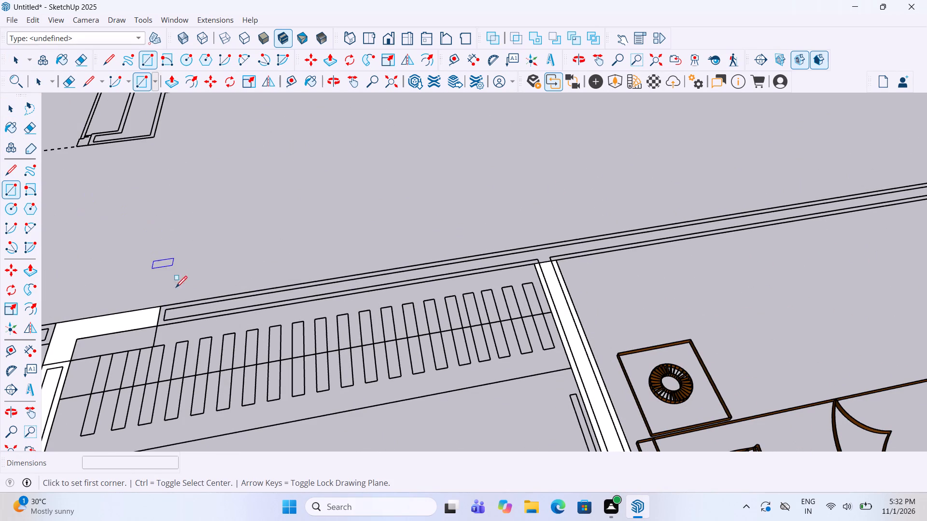
{"action": "left_click", "coordinate": [156, 328]}
{"action": "scroll", "coordinate": [304, 223], "scroll_direction": "down", "scroll_amount": 6}
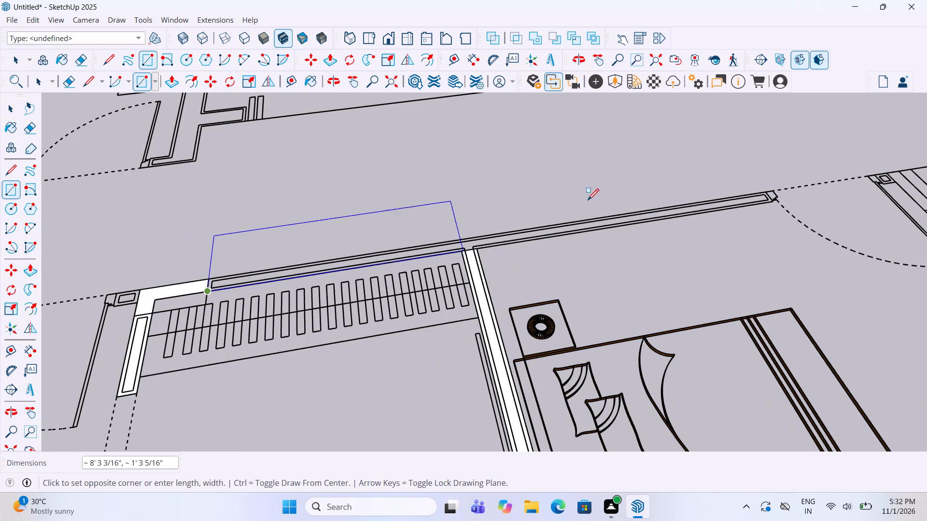
{"action": "scroll", "coordinate": [771, 167], "scroll_direction": "up", "scroll_amount": 8}
{"action": "left_click", "coordinate": [769, 205]}
{"action": "scroll", "coordinate": [666, 189], "scroll_direction": "down", "scroll_amount": 3}
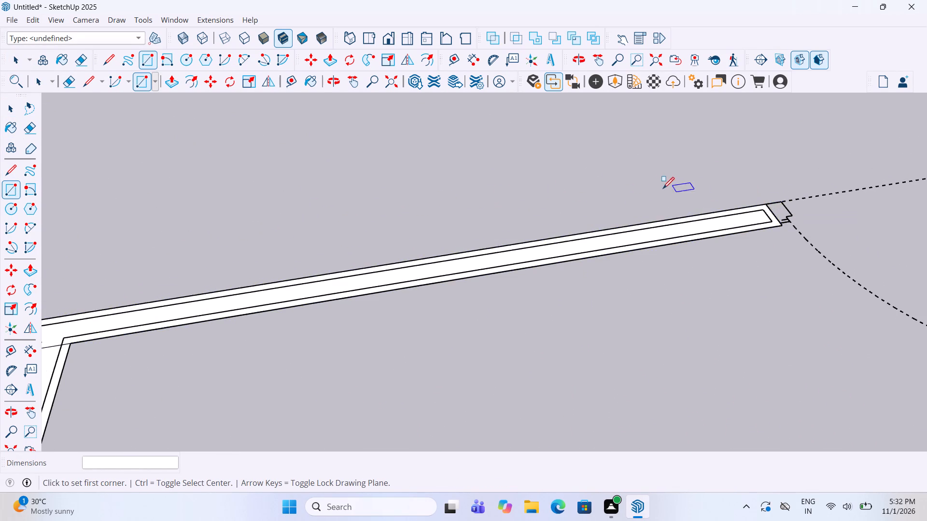
{"action": "scroll", "coordinate": [663, 190], "scroll_direction": "down", "scroll_amount": 3}
{"action": "scroll", "coordinate": [545, 184], "scroll_direction": "down", "scroll_amount": 4}
{"action": "key", "text": "space"}
{"action": "left_click", "coordinate": [439, 202]}
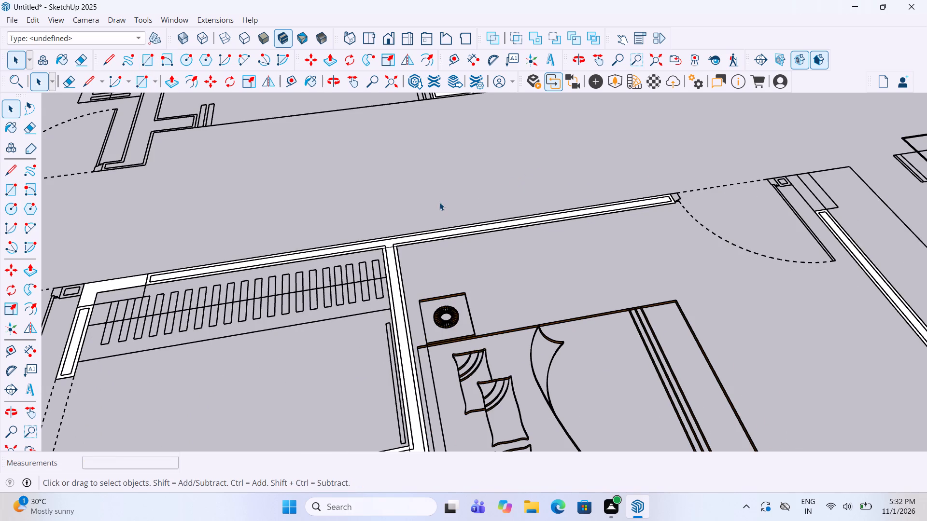
Draw a rectangle over the wall between the corner bedroom's TV and the bathroom, from the outer column to the bedroom door jamb.
{"action": "scroll", "coordinate": [421, 201], "scroll_direction": "down", "scroll_amount": 12}
{"action": "middle_click_drag", "start_coordinate": [566, 217], "coordinate": [549, 229]}
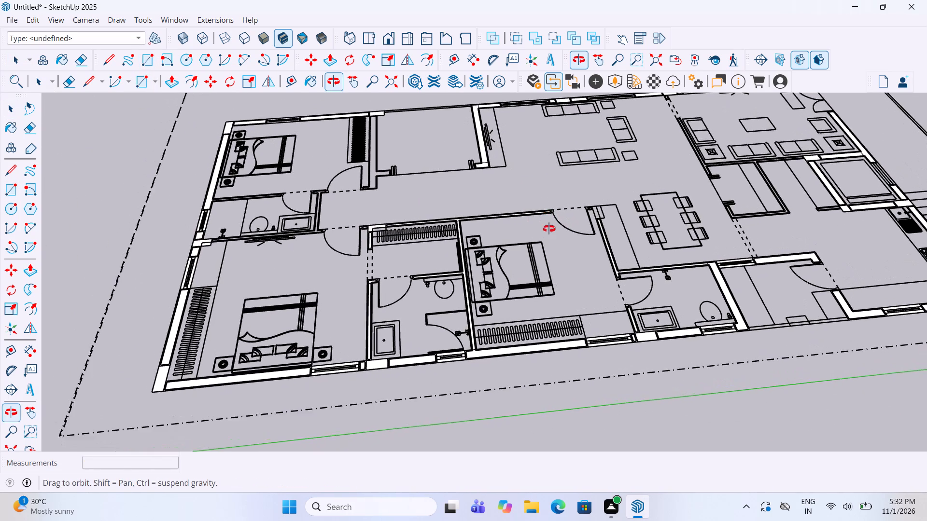
{"action": "middle_click_drag", "start_coordinate": [549, 229], "coordinate": [508, 272]}
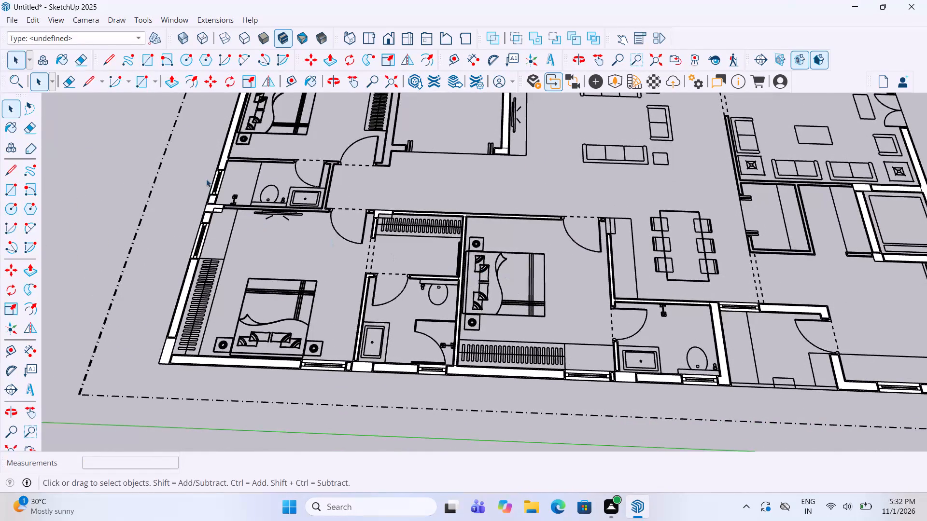
{"action": "scroll", "coordinate": [206, 179], "scroll_direction": "up", "scroll_amount": 6}
{"action": "scroll", "coordinate": [263, 221], "scroll_direction": "up", "scroll_amount": 6}
{"action": "scroll", "coordinate": [433, 214], "scroll_direction": "up", "scroll_amount": 2}
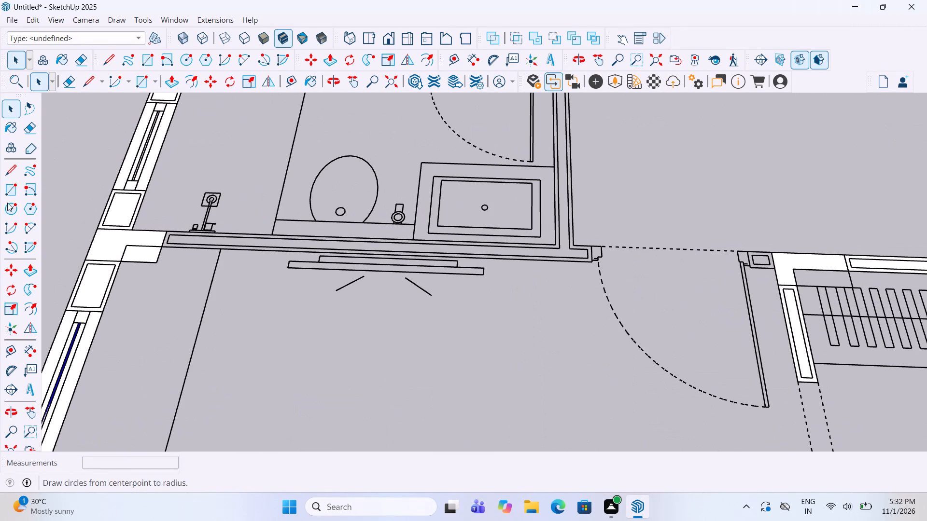
{"action": "left_click", "coordinate": [12, 185]}
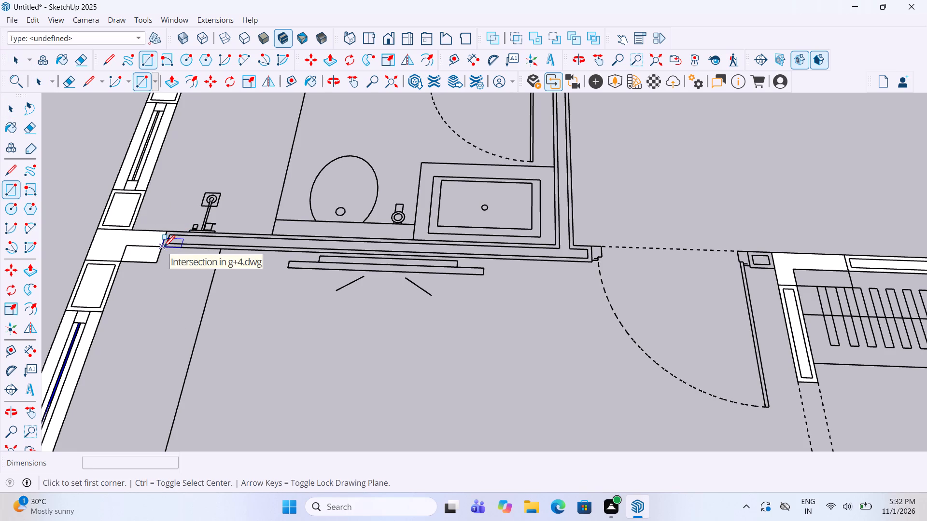
{"action": "scroll", "coordinate": [164, 249], "scroll_direction": "up", "scroll_amount": 5}
{"action": "left_click", "coordinate": [165, 221]}
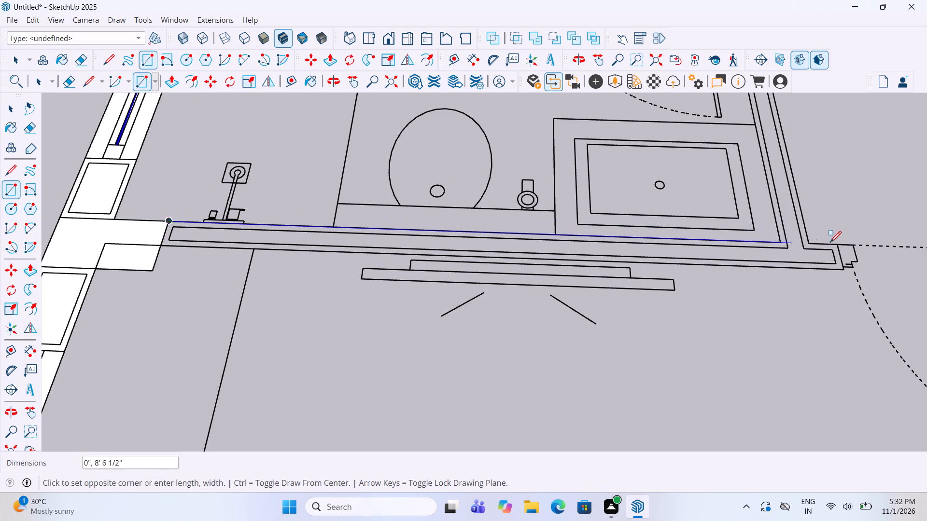
{"action": "left_click", "coordinate": [846, 271]}
Trace the T-shaped wall beside the bathroom washbasin with a 4' 6" by 4 1/2" rectangle and a 4 1/2" by 1' 1 1/2" rectangle across its head.
{"action": "scroll", "coordinate": [453, 288], "scroll_direction": "down", "scroll_amount": 6}
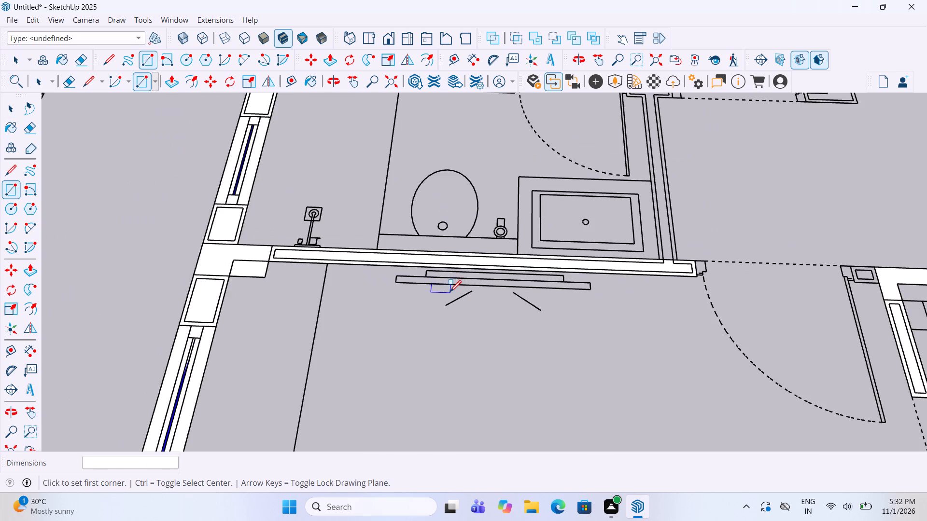
{"action": "scroll", "coordinate": [453, 300], "scroll_direction": "down", "scroll_amount": 4}
{"action": "scroll", "coordinate": [629, 232], "scroll_direction": "up", "scroll_amount": 4}
{"action": "scroll", "coordinate": [600, 274], "scroll_direction": "up", "scroll_amount": 6}
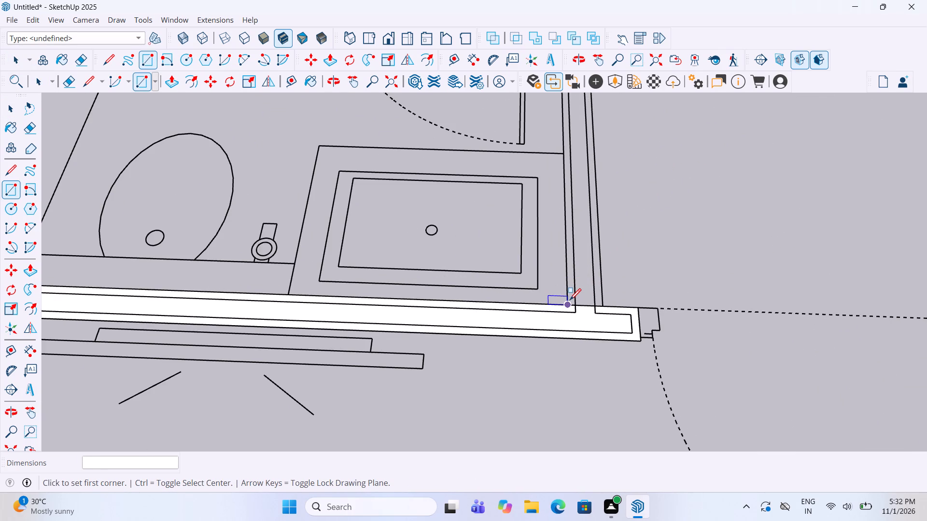
{"action": "left_click", "coordinate": [570, 301]}
{"action": "scroll", "coordinate": [571, 299], "scroll_direction": "down", "scroll_amount": 11}
{"action": "scroll", "coordinate": [568, 165], "scroll_direction": "up", "scroll_amount": 6}
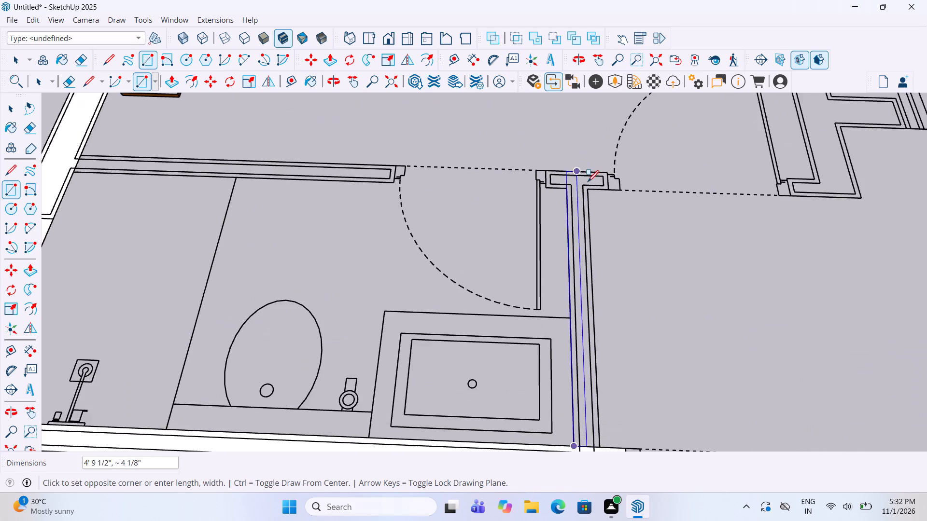
{"action": "scroll", "coordinate": [588, 183], "scroll_direction": "up", "scroll_amount": 12}
{"action": "left_click", "coordinate": [591, 200]}
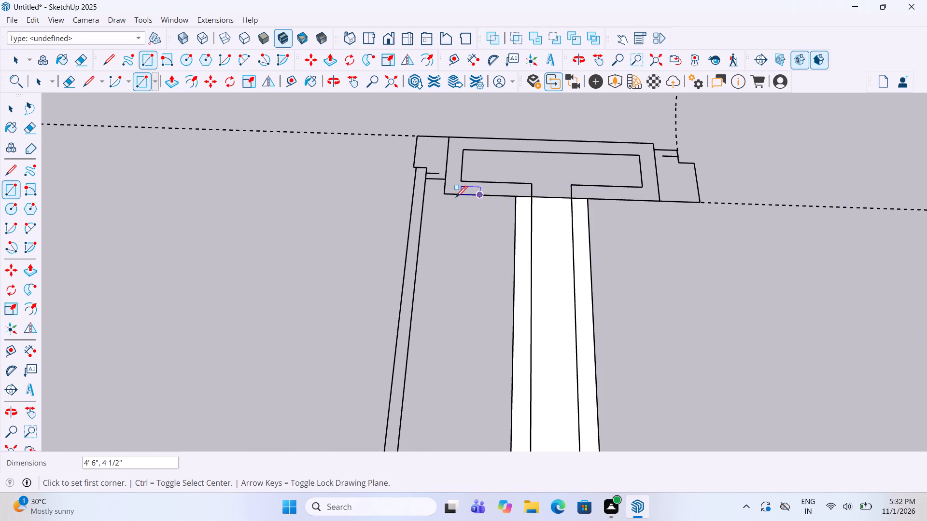
{"action": "left_click", "coordinate": [449, 194]}
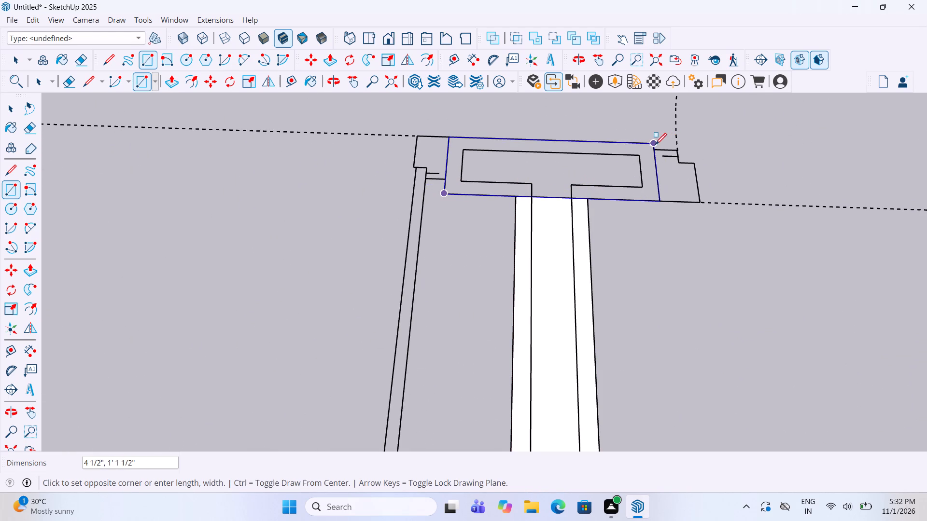
{"action": "left_click", "coordinate": [655, 146]}
Draw a 4 1/2" by 5' 10 1/2" rectangle over the bathroom's opposite wall, from the door jamb to the outer wall.
{"action": "scroll", "coordinate": [660, 207], "scroll_direction": "down", "scroll_amount": 17}
{"action": "scroll", "coordinate": [394, 188], "scroll_direction": "up", "scroll_amount": 5}
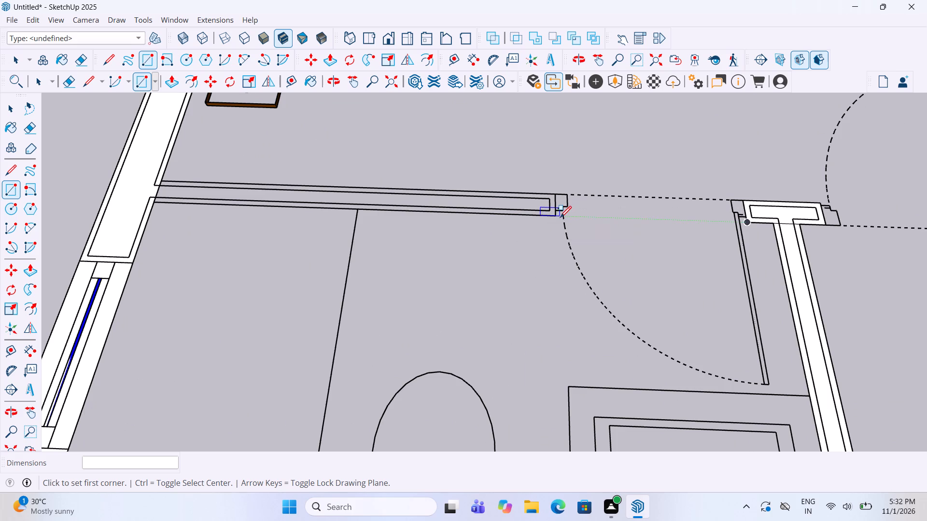
{"action": "left_click", "coordinate": [558, 219]}
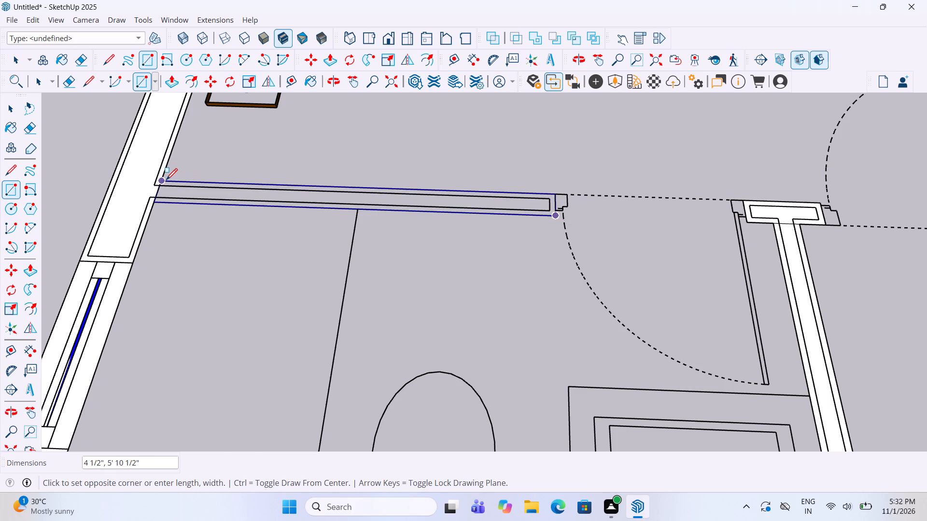
{"action": "left_click", "coordinate": [166, 181]}
Draw a 4 1/2" by 1' 3" rectangle over the short wall return at the bedroom door's hinge-side jamb.
{"action": "scroll", "coordinate": [296, 327], "scroll_direction": "down", "scroll_amount": 13}
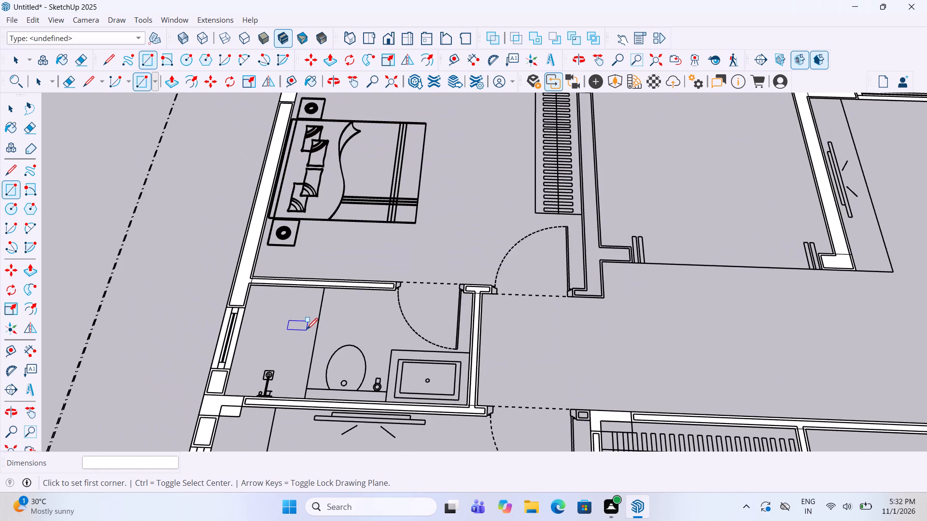
{"action": "scroll", "coordinate": [313, 327], "scroll_direction": "down", "scroll_amount": 7}
{"action": "scroll", "coordinate": [500, 257], "scroll_direction": "up", "scroll_amount": 6}
{"action": "scroll", "coordinate": [423, 362], "scroll_direction": "up", "scroll_amount": 10}
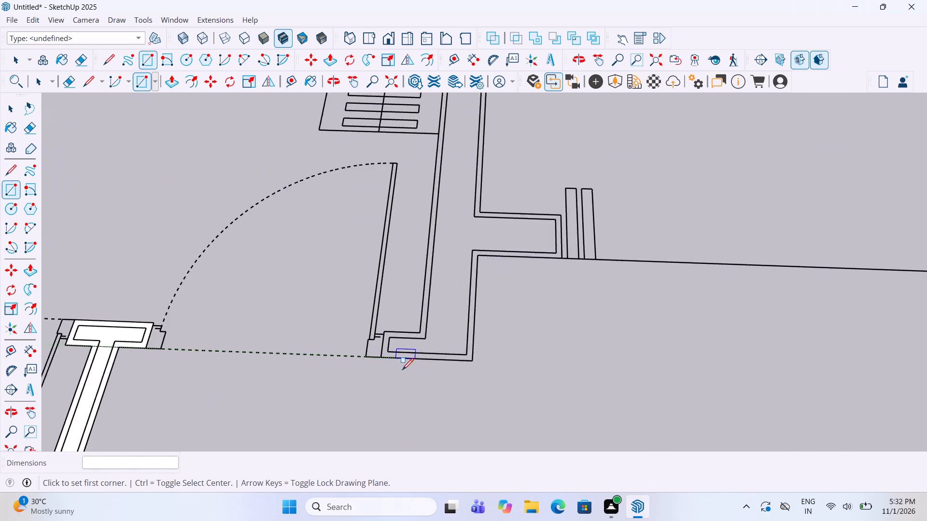
{"action": "scroll", "coordinate": [402, 371], "scroll_direction": "up", "scroll_amount": 5}
{"action": "left_click", "coordinate": [374, 308]}
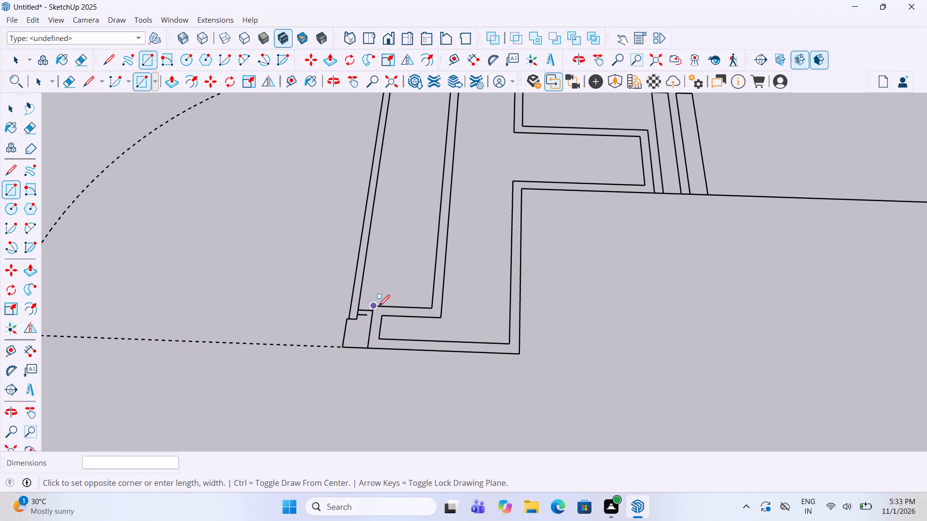
{"action": "left_click", "coordinate": [517, 355]}
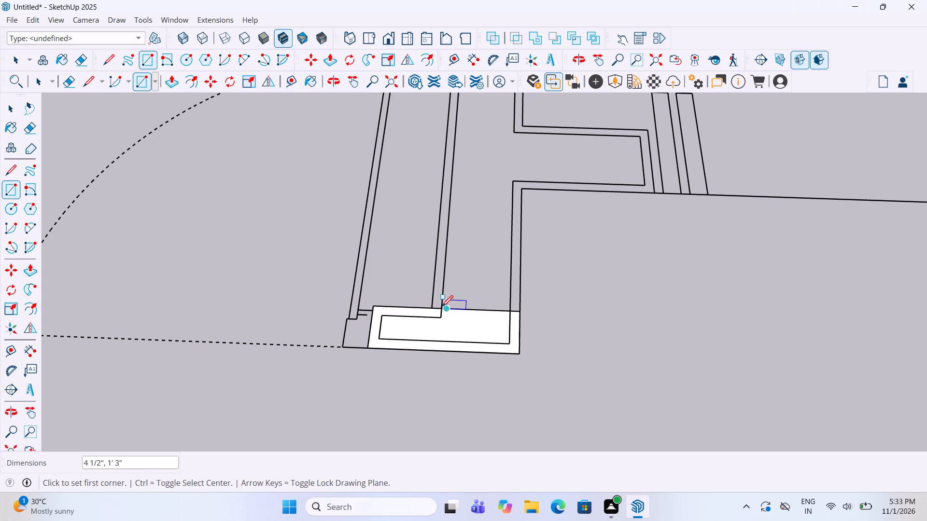
Draw a 10' 6" by 9" rectangle over the wall behind the bedroom wardrobe, from the door return to the outer wall.
{"action": "scroll", "coordinate": [455, 393], "scroll_direction": "down", "scroll_amount": 5}
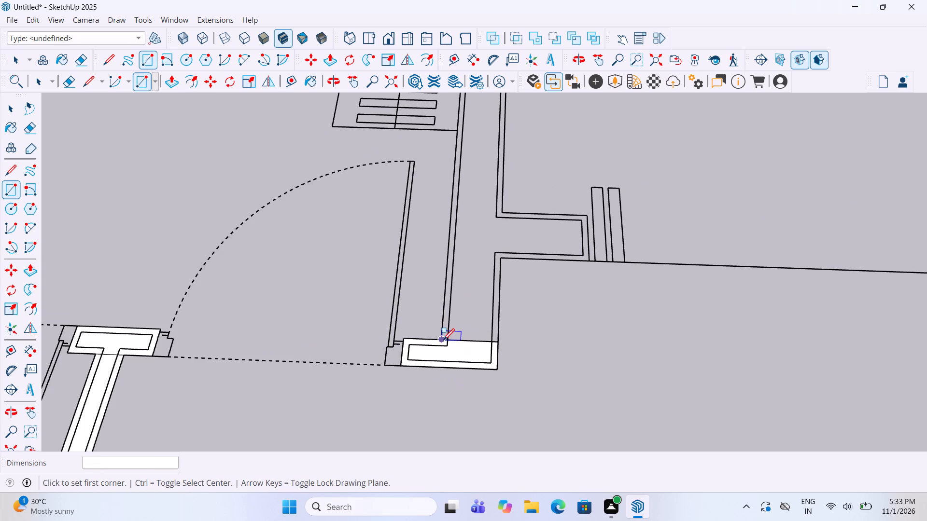
{"action": "left_click", "coordinate": [443, 341]}
{"action": "scroll", "coordinate": [480, 405], "scroll_direction": "down", "scroll_amount": 13}
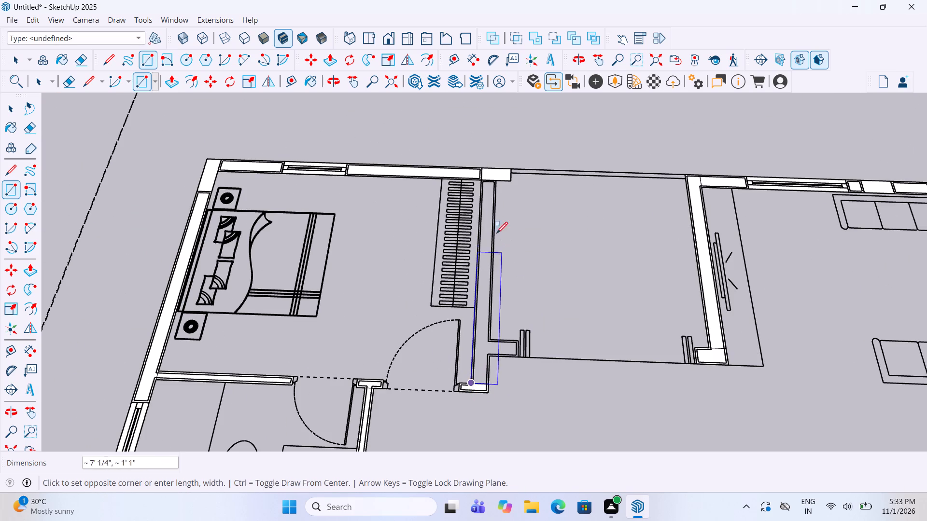
{"action": "scroll", "coordinate": [495, 181], "scroll_direction": "up", "scroll_amount": 11}
{"action": "left_click", "coordinate": [495, 181]}
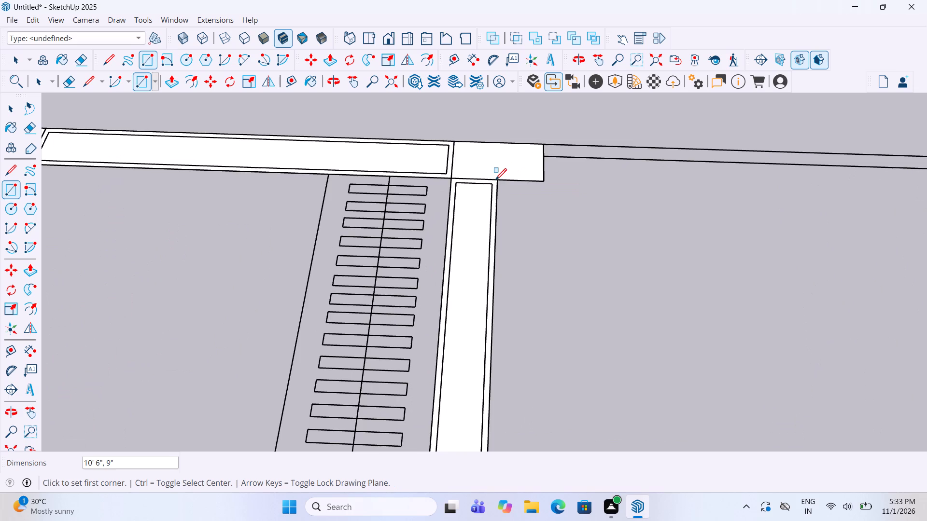
Draw a 9" wide rectangle over the short wall stub projecting from the wardrobe wall towards the sliding door opening.
{"action": "scroll", "coordinate": [499, 206], "scroll_direction": "down", "scroll_amount": 12}
{"action": "scroll", "coordinate": [508, 413], "scroll_direction": "up", "scroll_amount": 6}
{"action": "scroll", "coordinate": [482, 374], "scroll_direction": "up", "scroll_amount": 2}
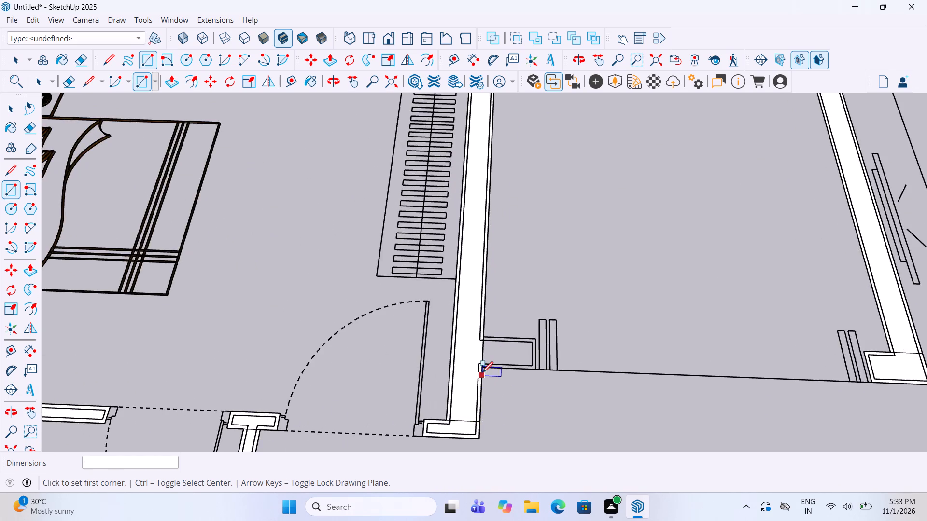
{"action": "scroll", "coordinate": [482, 374], "scroll_direction": "up", "scroll_amount": 8}
{"action": "left_click", "coordinate": [483, 356]}
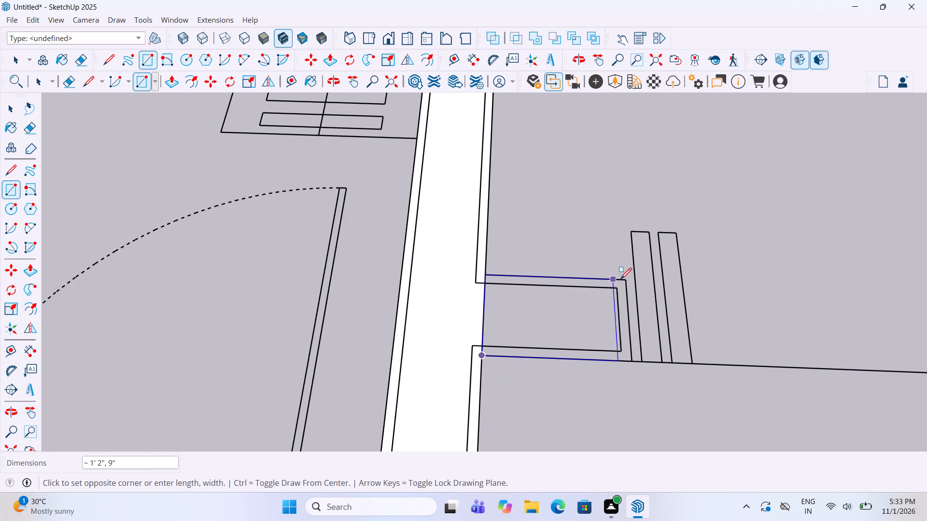
{"action": "left_click", "coordinate": [621, 280]}
Draw a rectangle about 8' 7" long over the partition between the living area and the adjoining sitting room.
{"action": "scroll", "coordinate": [439, 312], "scroll_direction": "down", "scroll_amount": 17}
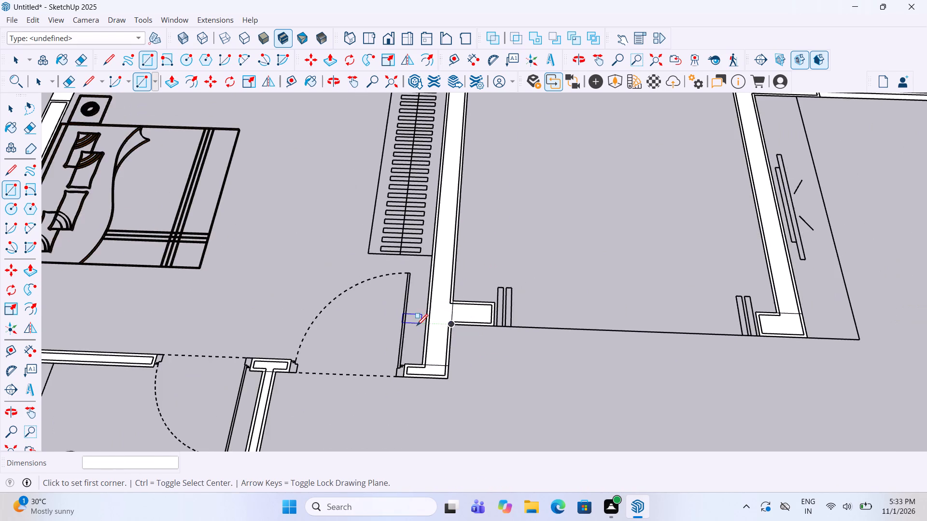
{"action": "scroll", "coordinate": [417, 327], "scroll_direction": "down", "scroll_amount": 3}
{"action": "scroll", "coordinate": [384, 286], "scroll_direction": "down", "scroll_amount": 6}
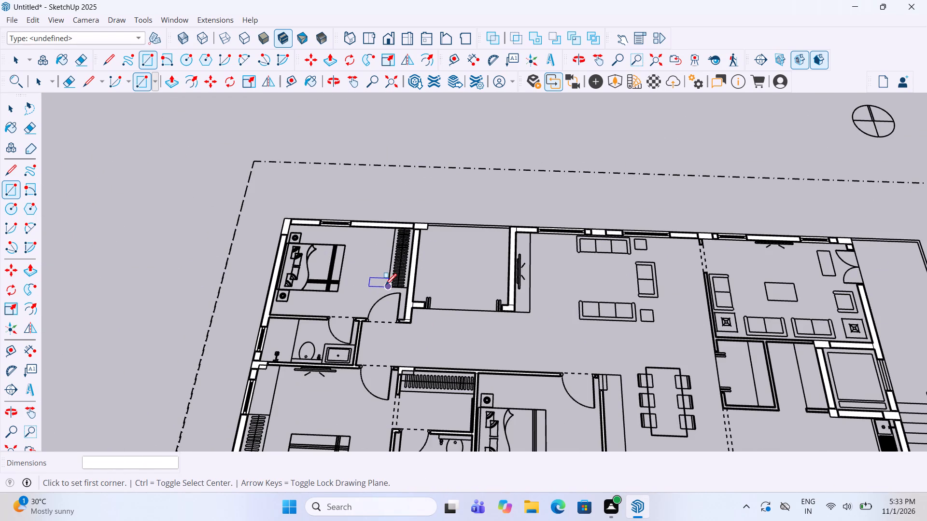
{"action": "scroll", "coordinate": [412, 303], "scroll_direction": "down", "scroll_amount": 6}
{"action": "scroll", "coordinate": [610, 322], "scroll_direction": "up", "scroll_amount": 6}
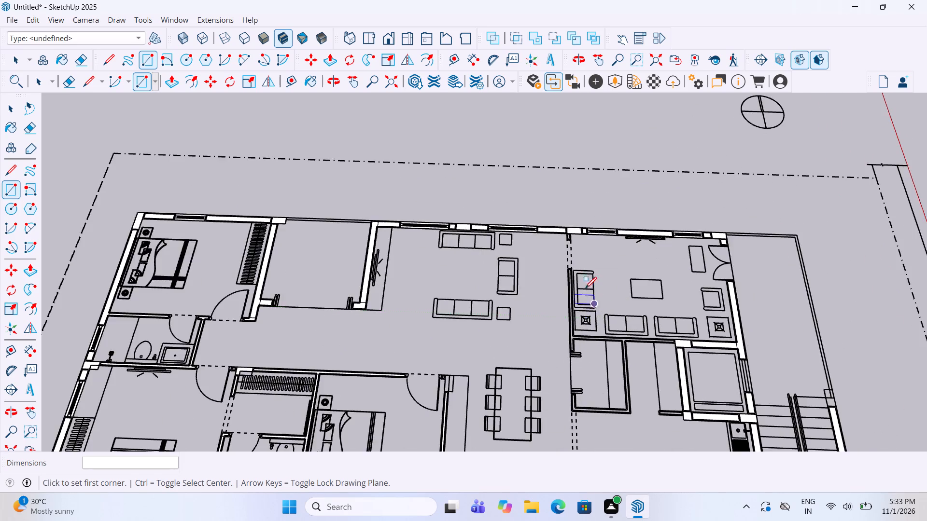
{"action": "scroll", "coordinate": [585, 288], "scroll_direction": "up", "scroll_amount": 11}
{"action": "scroll", "coordinate": [556, 239], "scroll_direction": "up", "scroll_amount": 6}
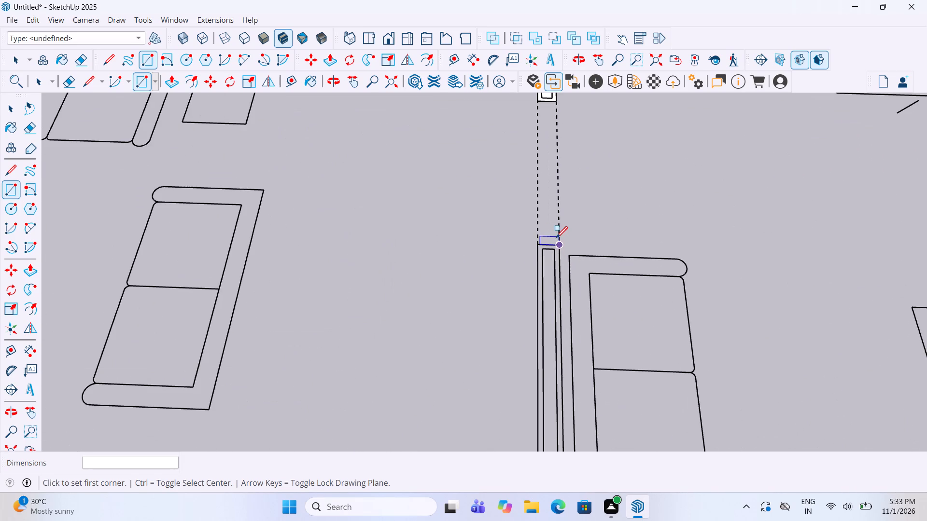
{"action": "left_click", "coordinate": [535, 245]}
{"action": "scroll", "coordinate": [574, 215], "scroll_direction": "down", "scroll_amount": 5}
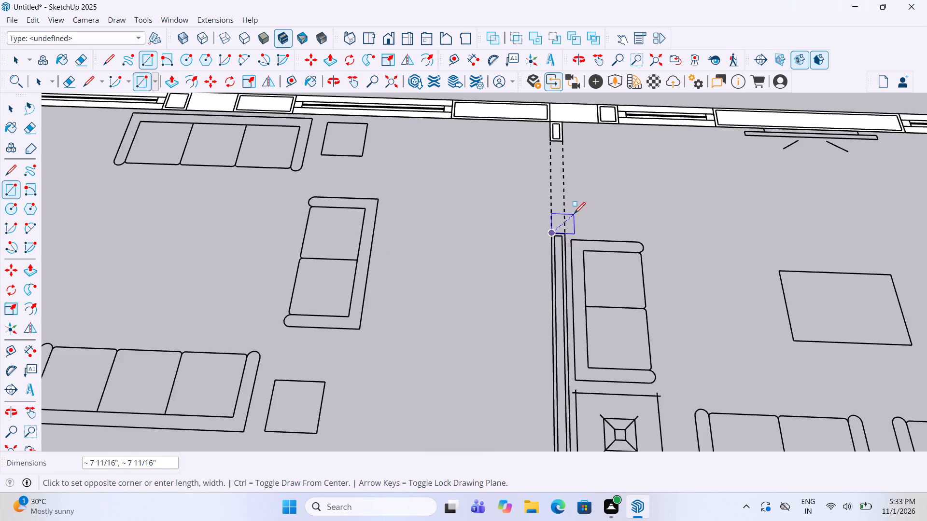
{"action": "scroll", "coordinate": [574, 215], "scroll_direction": "down", "scroll_amount": 7}
{"action": "scroll", "coordinate": [575, 405], "scroll_direction": "up", "scroll_amount": 6}
{"action": "scroll", "coordinate": [564, 358], "scroll_direction": "up", "scroll_amount": 6}
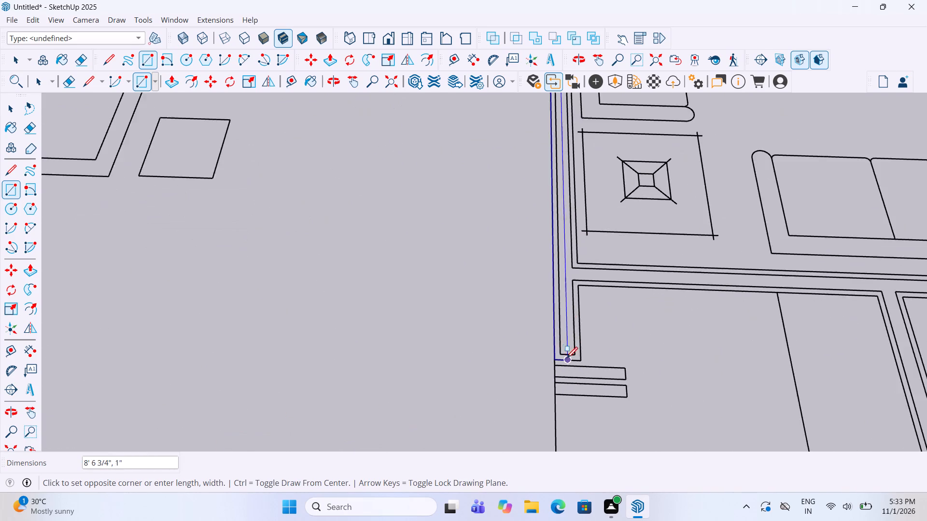
{"action": "scroll", "coordinate": [567, 359], "scroll_direction": "up", "scroll_amount": 6}
{"action": "left_click", "coordinate": [590, 361]}
Draw a rectangle about 9' 7" long over the wall behind the sitting room sofas, ending at the lift-corner column.
{"action": "scroll", "coordinate": [408, 357], "scroll_direction": "down", "scroll_amount": 6}
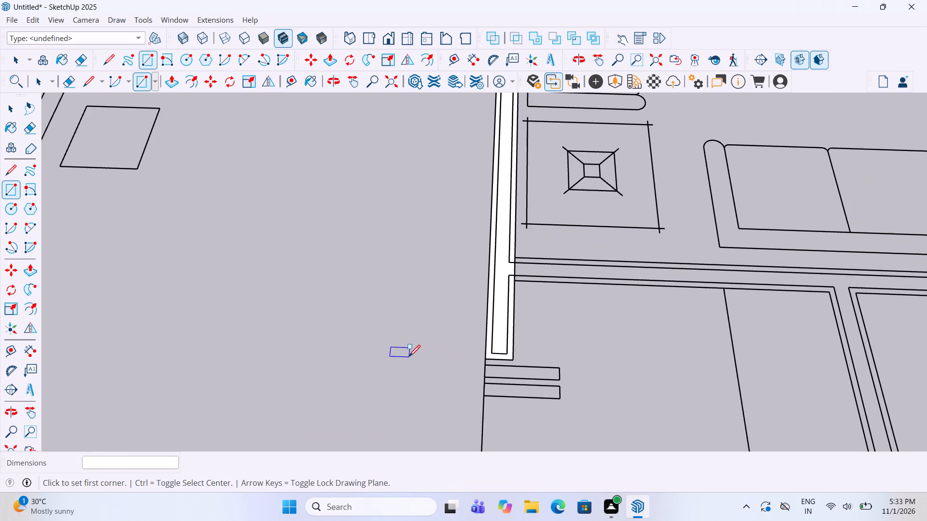
{"action": "scroll", "coordinate": [407, 352], "scroll_direction": "down", "scroll_amount": 6}
{"action": "scroll", "coordinate": [551, 284], "scroll_direction": "up", "scroll_amount": 5}
{"action": "scroll", "coordinate": [476, 315], "scroll_direction": "up", "scroll_amount": 4}
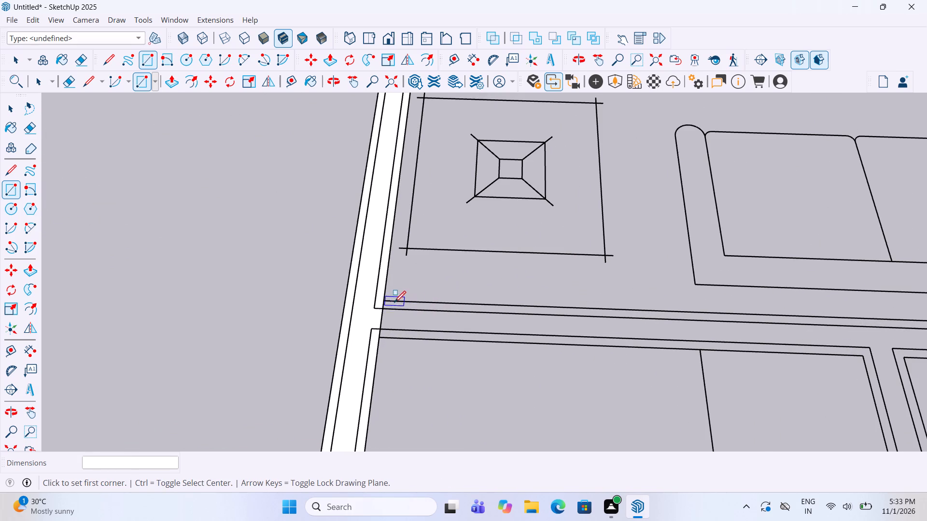
{"action": "left_click", "coordinate": [390, 302]}
{"action": "scroll", "coordinate": [390, 302], "scroll_direction": "down", "scroll_amount": 12}
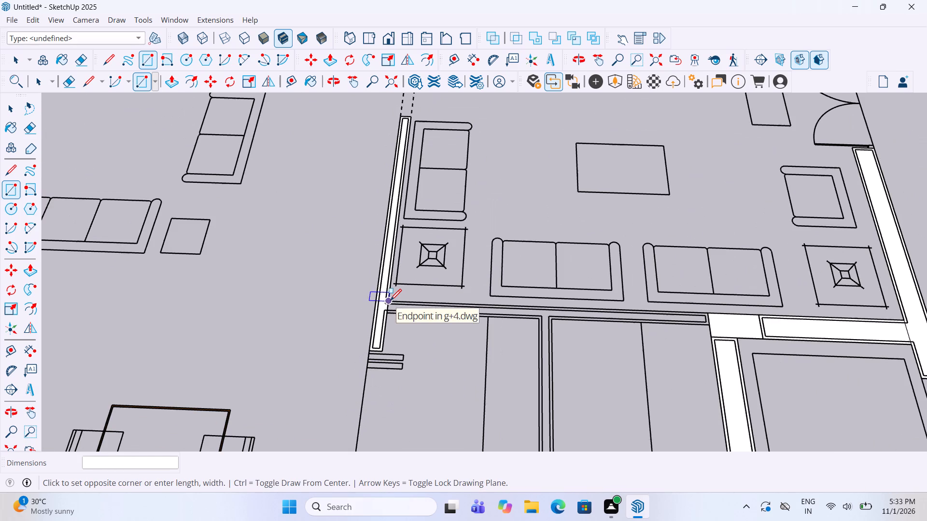
{"action": "scroll", "coordinate": [710, 348], "scroll_direction": "up", "scroll_amount": 10}
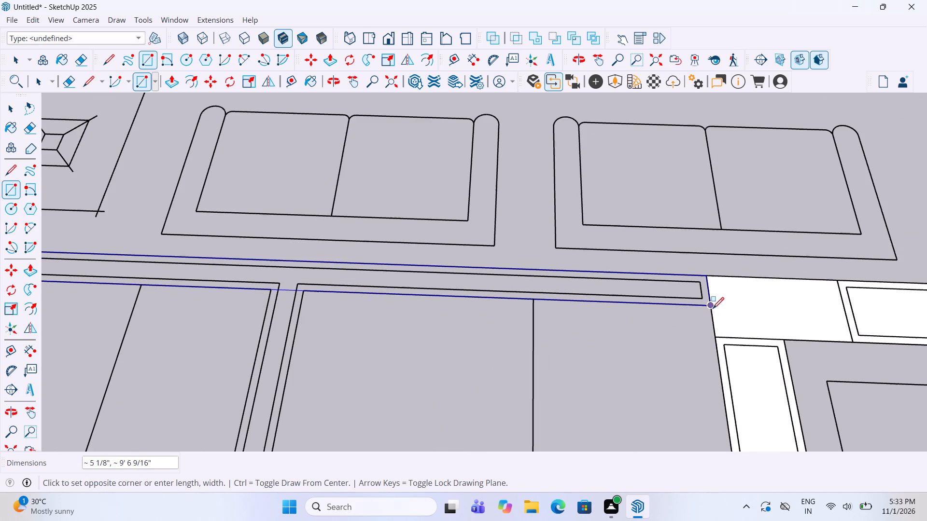
{"action": "left_click", "coordinate": [709, 308]}
Draw a rectangle about 7' long over the partition running from the sofa wall to the small room's far outer corner.
{"action": "scroll", "coordinate": [594, 269], "scroll_direction": "down", "scroll_amount": 4}
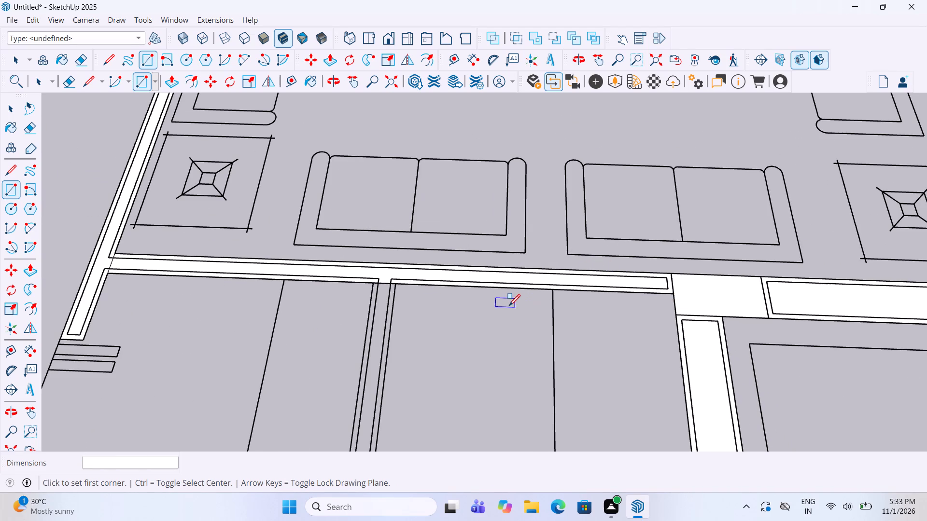
{"action": "scroll", "coordinate": [371, 285], "scroll_direction": "up", "scroll_amount": 4}
{"action": "left_click", "coordinate": [371, 285]}
{"action": "scroll", "coordinate": [481, 242], "scroll_direction": "down", "scroll_amount": 5}
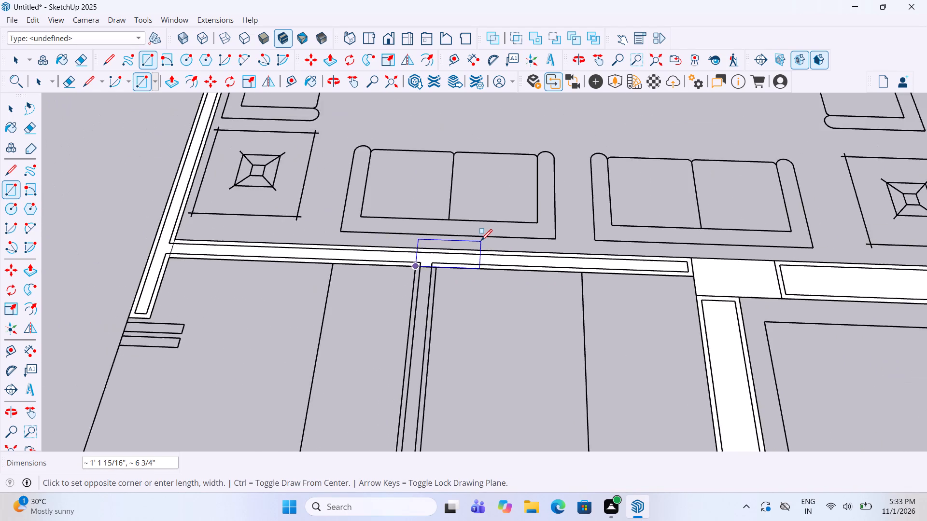
{"action": "scroll", "coordinate": [481, 242], "scroll_direction": "down", "scroll_amount": 11}
{"action": "scroll", "coordinate": [452, 385], "scroll_direction": "up", "scroll_amount": 6}
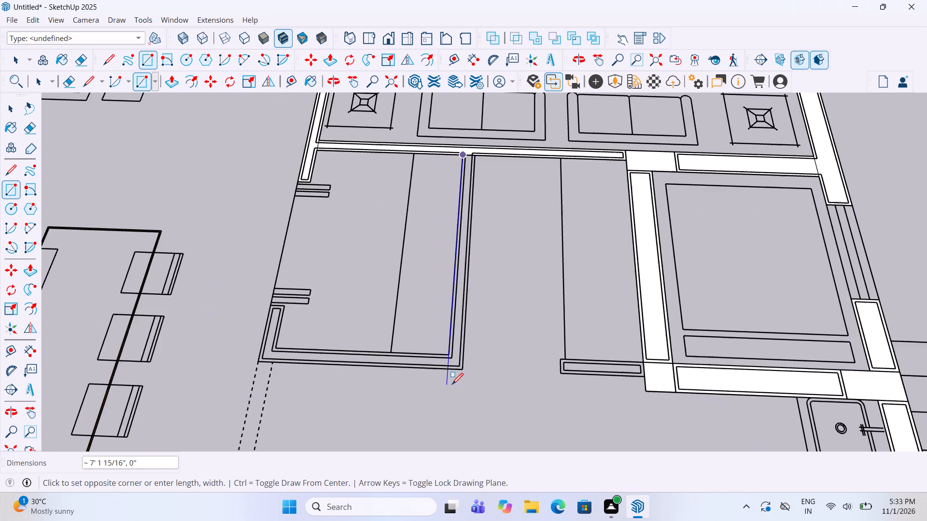
{"action": "scroll", "coordinate": [460, 370], "scroll_direction": "up", "scroll_amount": 6}
{"action": "left_click", "coordinate": [460, 370]}
{"action": "scroll", "coordinate": [450, 353], "scroll_direction": "down", "scroll_amount": 4}
{"action": "middle_click_drag", "start_coordinate": [451, 352], "coordinate": [508, 340]}
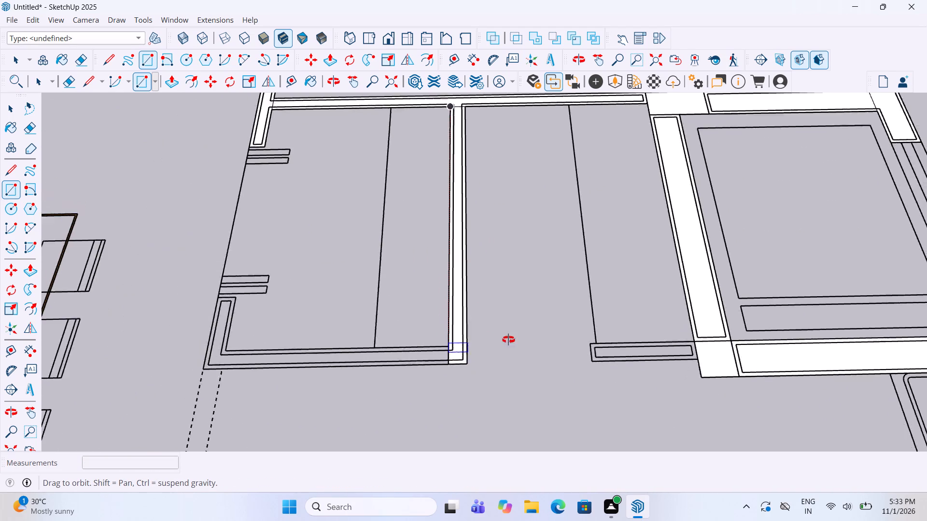
{"action": "middle_click_drag", "start_coordinate": [508, 340], "coordinate": [518, 324]}
{"action": "scroll", "coordinate": [571, 289], "scroll_direction": "down", "scroll_amount": 4}
Draw a 4' 10 1/2" by 4 1/2" rectangle over the small room's end wall facing the kitchen side.
{"action": "scroll", "coordinate": [326, 397], "scroll_direction": "up", "scroll_amount": 5}
{"action": "scroll", "coordinate": [351, 353], "scroll_direction": "up", "scroll_amount": 5}
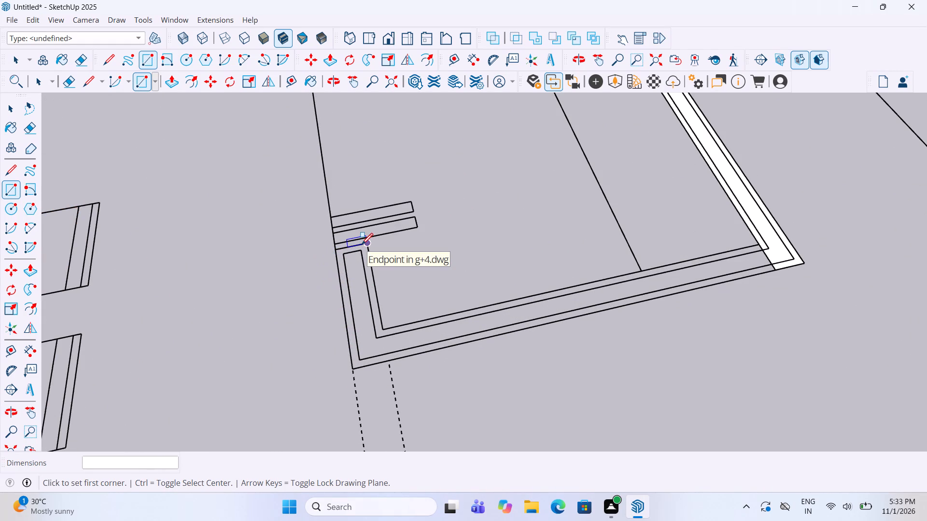
{"action": "left_click", "coordinate": [759, 241]}
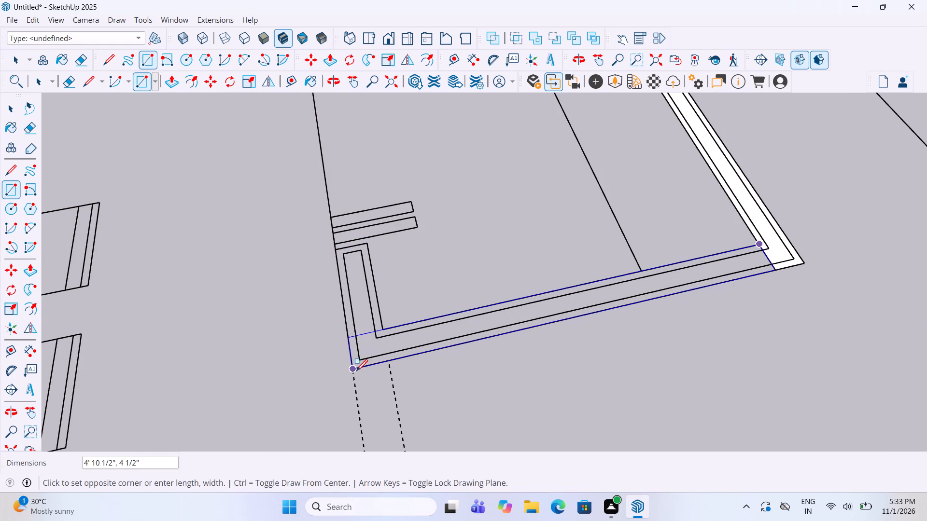
{"action": "left_click", "coordinate": [356, 372]}
Draw a rectangle about 1' 2" long over the short wall return beside the small room's opening.
{"action": "left_click", "coordinate": [349, 338]}
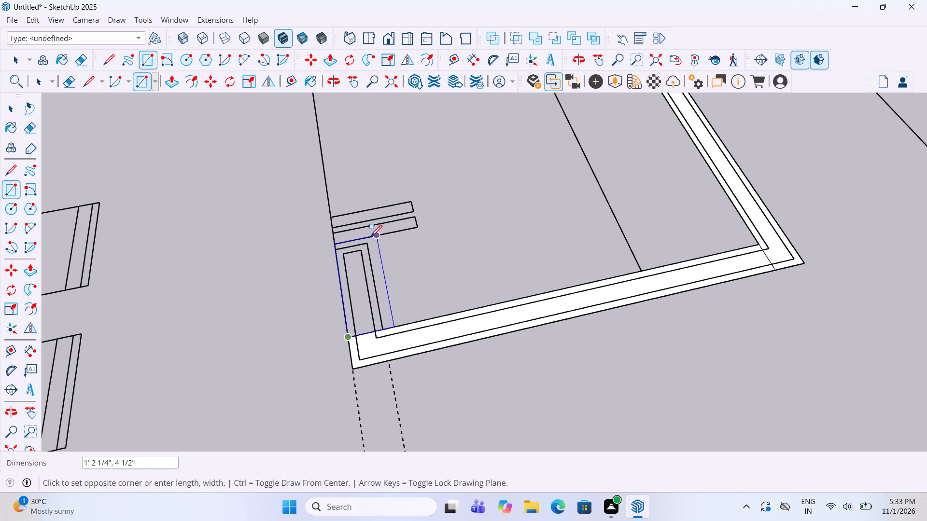
{"action": "left_click", "coordinate": [365, 244]}
{"action": "scroll", "coordinate": [451, 258], "scroll_direction": "down", "scroll_amount": 13}
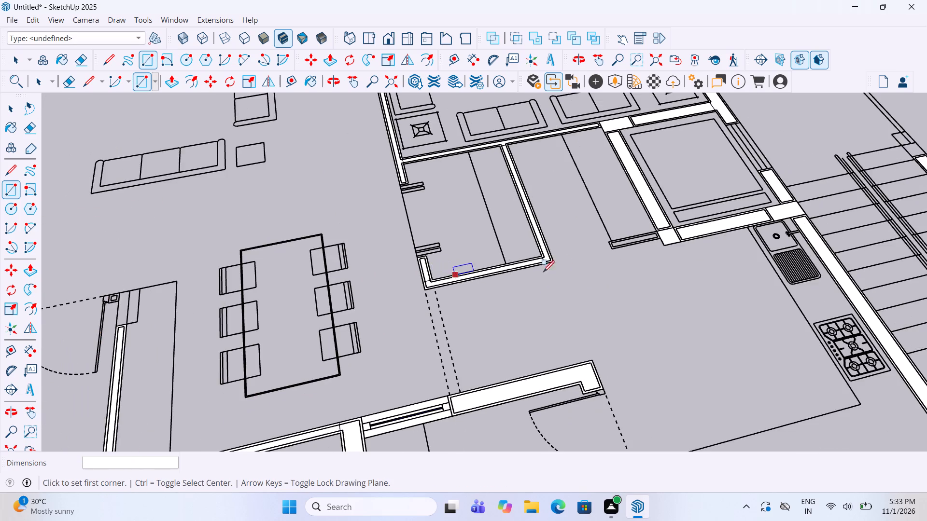
Draw a 2' 1 1/2" by 4 1/2" rectangle over the short wall stub projecting from the lift shaft's corner column.
{"action": "middle_click_drag", "start_coordinate": [560, 273], "coordinate": [534, 290]}
{"action": "scroll", "coordinate": [647, 244], "scroll_direction": "up", "scroll_amount": 15}
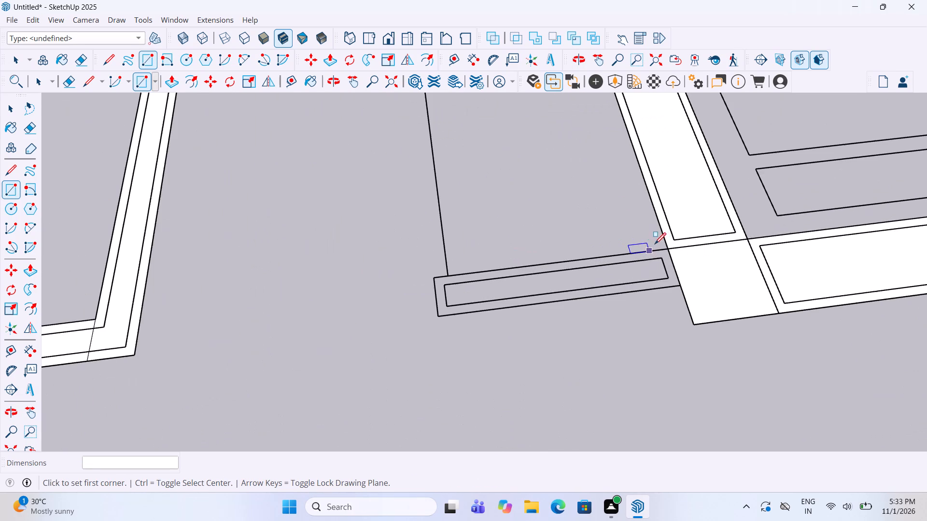
{"action": "left_click", "coordinate": [669, 247]}
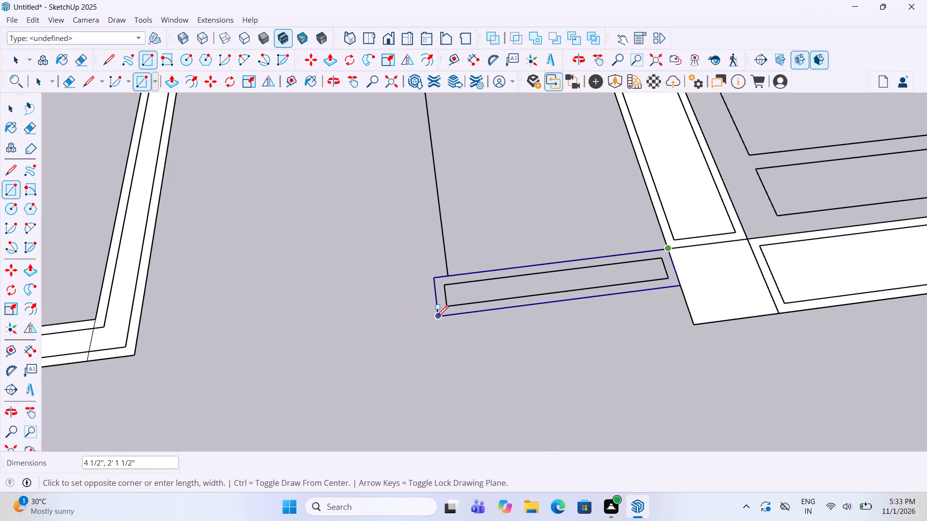
{"action": "left_click", "coordinate": [437, 318]}
Examine the whole first floor plan, from the kitchen and lift to the bedrooms, for walls still untraced.
{"action": "scroll", "coordinate": [371, 324], "scroll_direction": "down", "scroll_amount": 19}
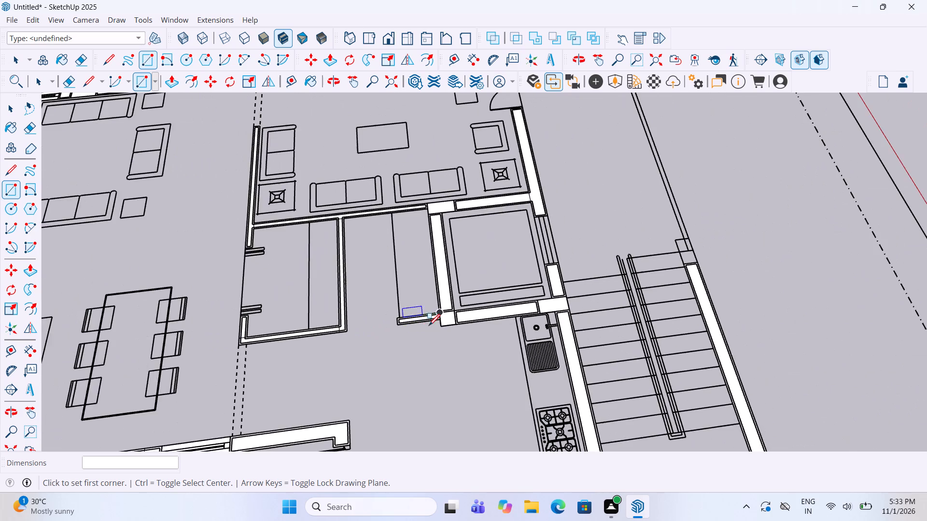
{"action": "scroll", "coordinate": [485, 306], "scroll_direction": "down", "scroll_amount": 6}
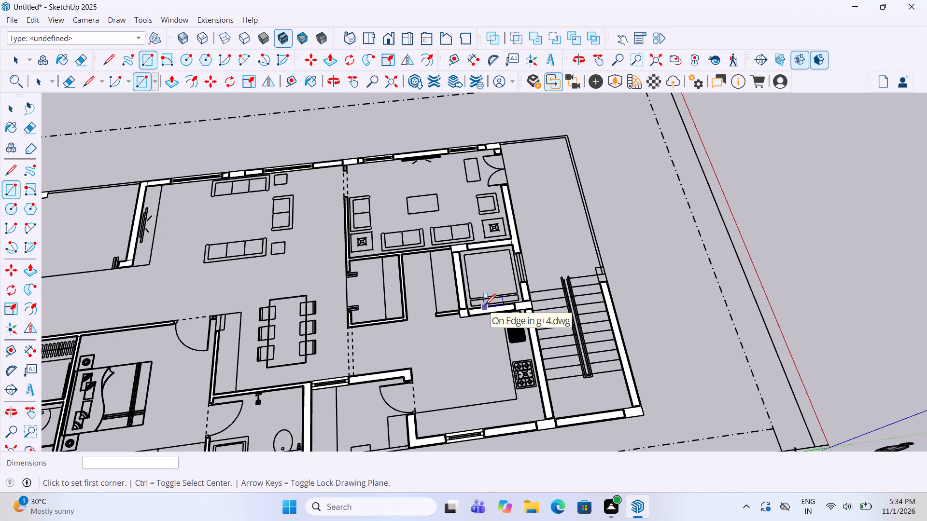
{"action": "scroll", "coordinate": [485, 306], "scroll_direction": "down", "scroll_amount": 7}
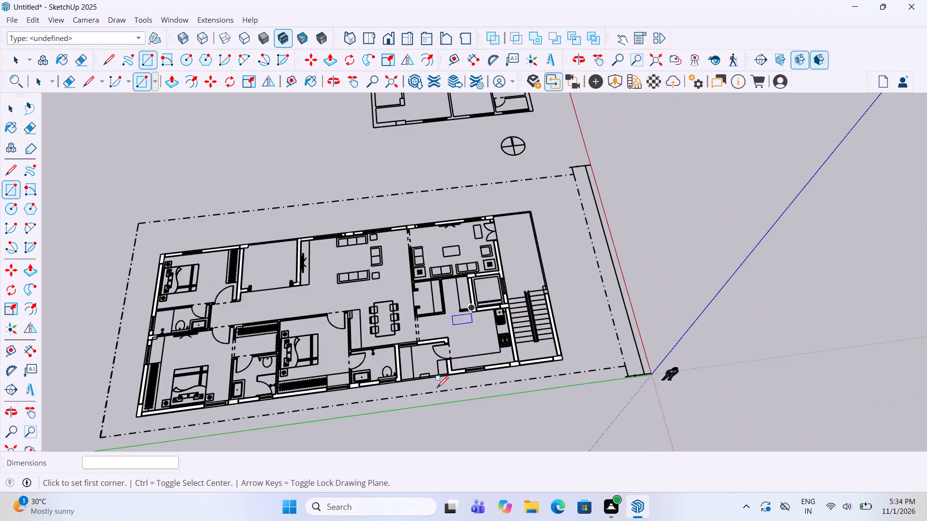
{"action": "scroll", "coordinate": [429, 395], "scroll_direction": "up", "scroll_amount": 12}
{"action": "scroll", "coordinate": [432, 378], "scroll_direction": "down", "scroll_amount": 6}
{"action": "middle_click_drag", "start_coordinate": [625, 275], "coordinate": [612, 274]}
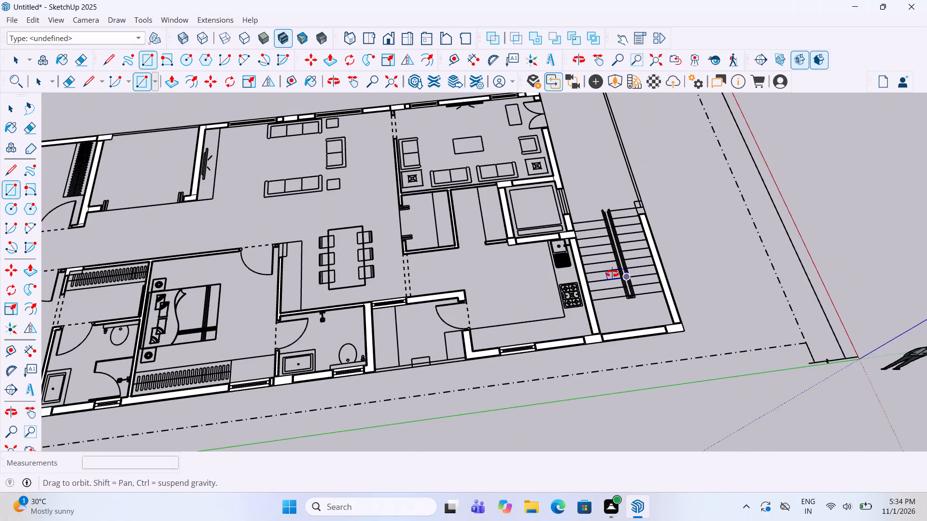
{"action": "middle_click_drag", "start_coordinate": [612, 274], "coordinate": [274, 287]}
{"action": "scroll", "coordinate": [653, 300], "scroll_direction": "up", "scroll_amount": 5}
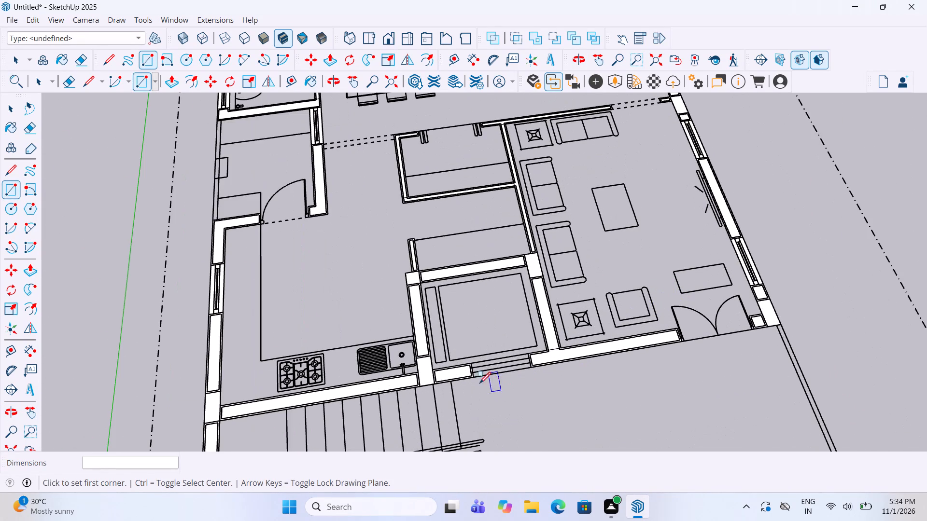
{"action": "scroll", "coordinate": [478, 387], "scroll_direction": "down", "scroll_amount": 11}
{"action": "scroll", "coordinate": [510, 261], "scroll_direction": "up", "scroll_amount": 6}
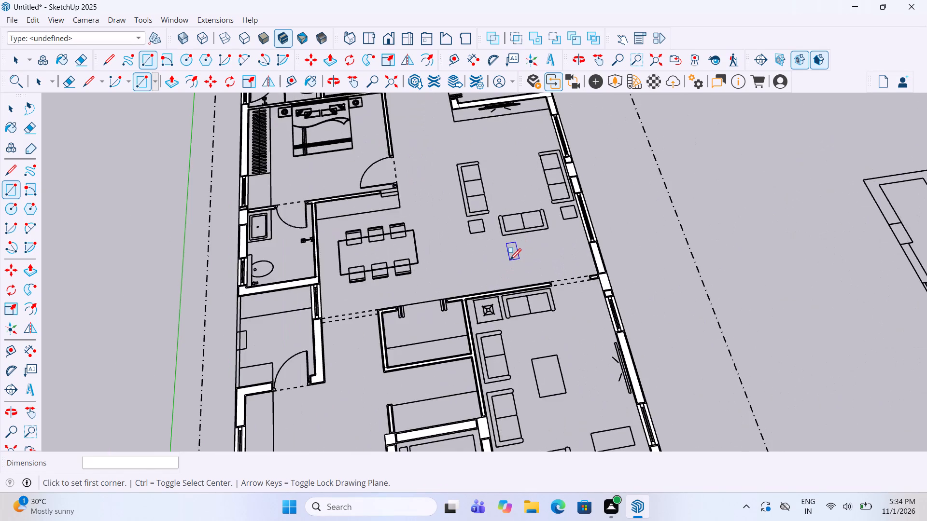
{"action": "scroll", "coordinate": [510, 261], "scroll_direction": "up", "scroll_amount": 5}
{"action": "scroll", "coordinate": [506, 343], "scroll_direction": "down", "scroll_amount": 13}
{"action": "scroll", "coordinate": [522, 245], "scroll_direction": "up", "scroll_amount": 6}
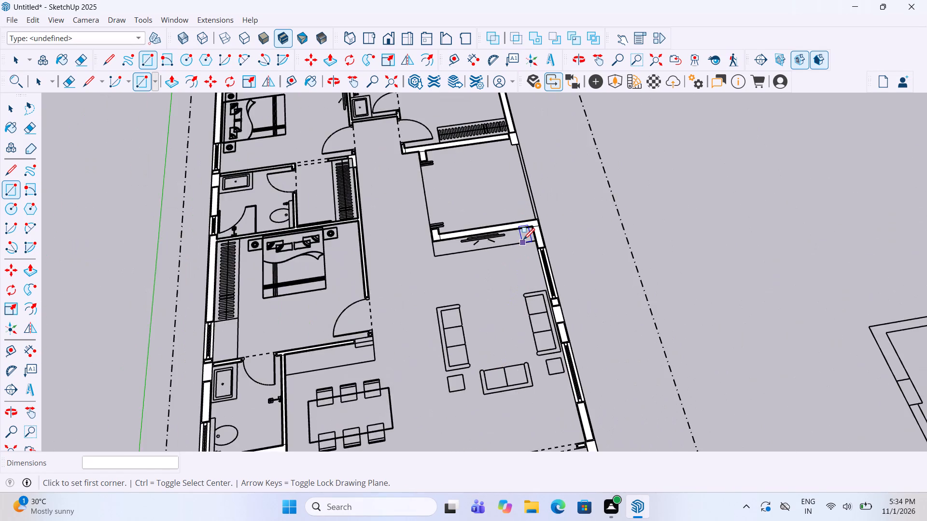
{"action": "scroll", "coordinate": [523, 241], "scroll_direction": "up", "scroll_amount": 4}
{"action": "scroll", "coordinate": [496, 329], "scroll_direction": "down", "scroll_amount": 11}
{"action": "scroll", "coordinate": [458, 217], "scroll_direction": "up", "scroll_amount": 3}
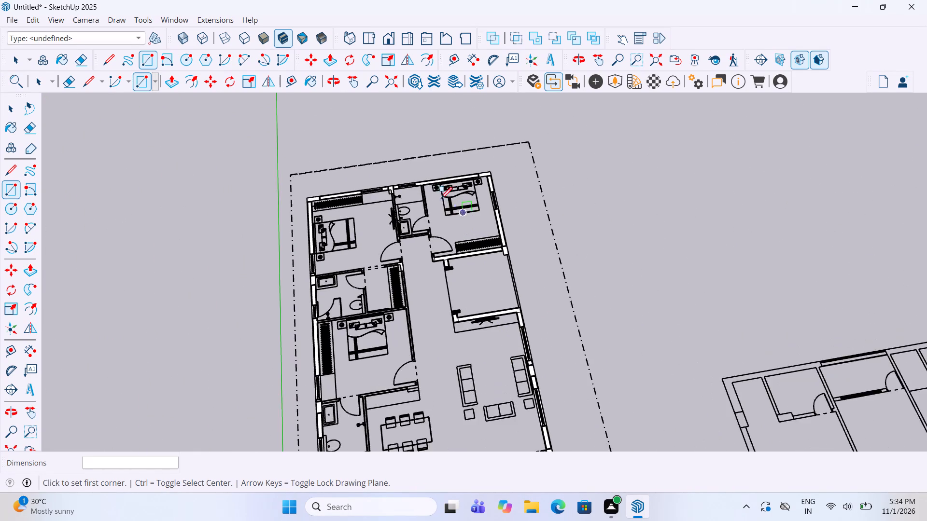
{"action": "scroll", "coordinate": [441, 200], "scroll_direction": "up", "scroll_amount": 9}
{"action": "scroll", "coordinate": [426, 185], "scroll_direction": "down", "scroll_amount": 13}
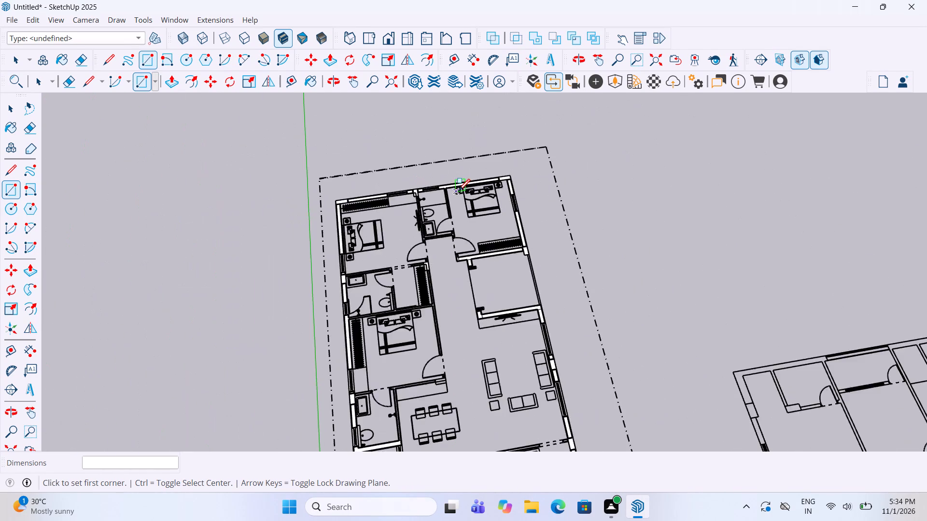
{"action": "scroll", "coordinate": [459, 192], "scroll_direction": "down", "scroll_amount": 7}
{"action": "scroll", "coordinate": [435, 433], "scroll_direction": "up", "scroll_amount": 14}
{"action": "key", "text": "space"}
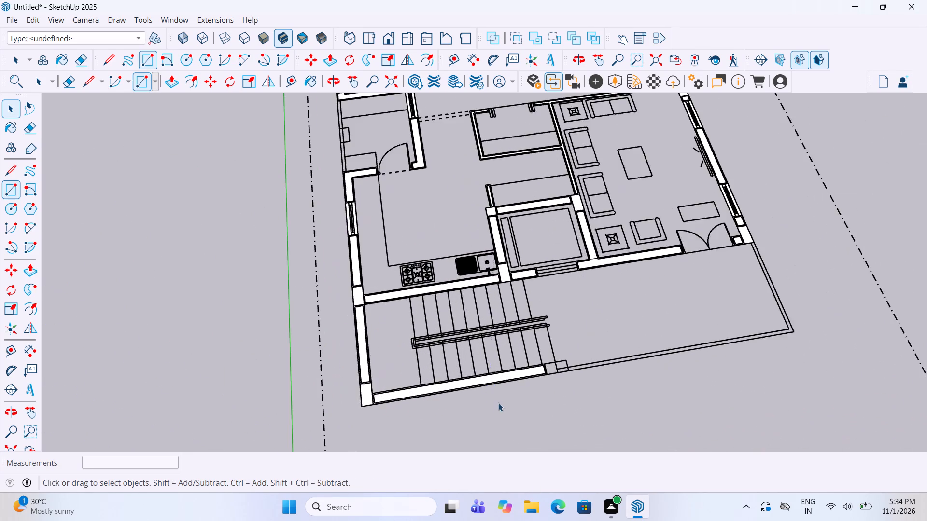
Examine the staircase area, including its treads, central railing and surrounding walls.
{"action": "scroll", "coordinate": [510, 385], "scroll_direction": "up", "scroll_amount": 6}
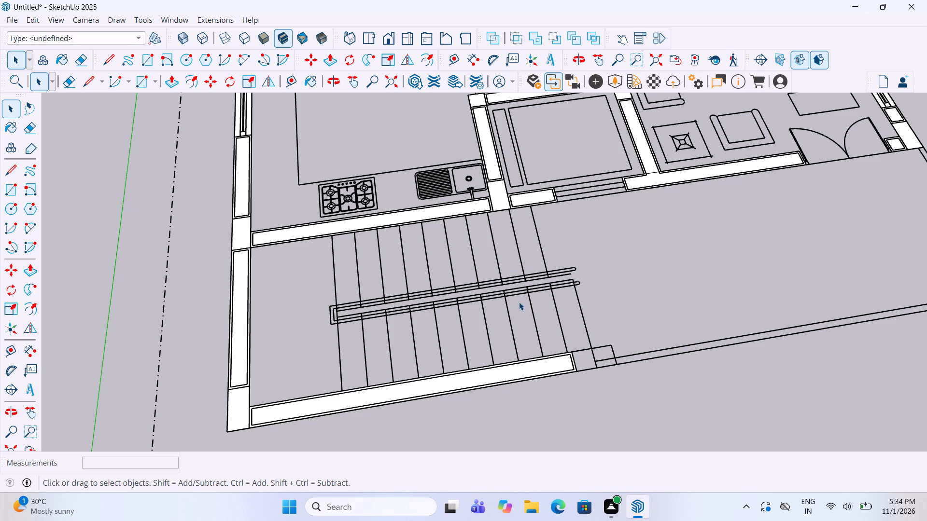
{"action": "middle_click_drag", "start_coordinate": [516, 303], "coordinate": [471, 305]}
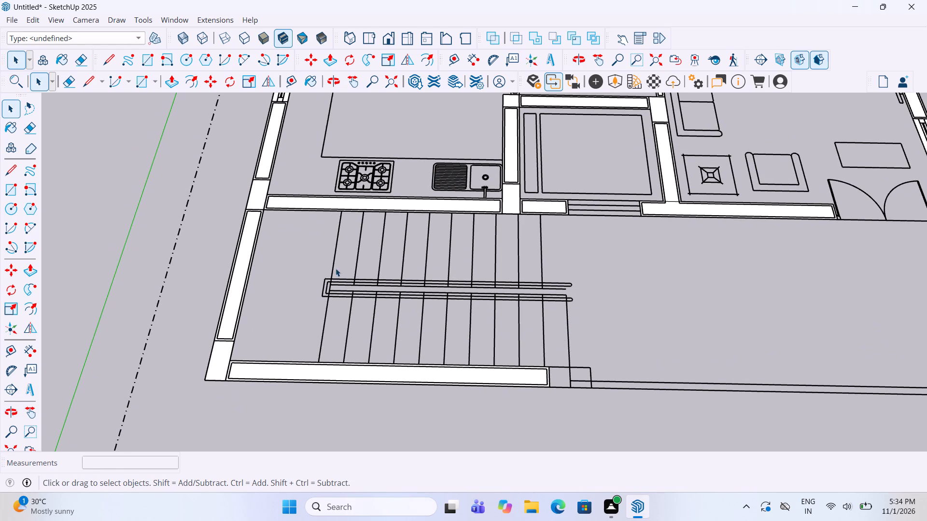
{"action": "left_click", "coordinate": [298, 423]}
{"action": "key", "text": "space"}
{"action": "scroll", "coordinate": [368, 381], "scroll_direction": "down", "scroll_amount": 2}
{"action": "middle_click_drag", "start_coordinate": [368, 380], "coordinate": [345, 371]}
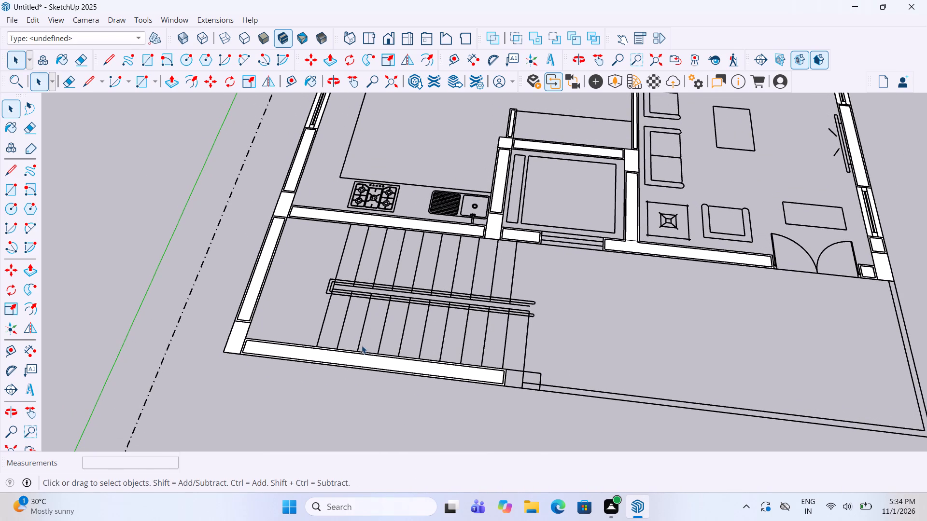
{"action": "scroll", "coordinate": [338, 317], "scroll_direction": "down", "scroll_amount": 6}
{"action": "scroll", "coordinate": [387, 318], "scroll_direction": "up", "scroll_amount": 4}
{"action": "middle_click_drag", "start_coordinate": [386, 318], "coordinate": [360, 318]}
{"action": "scroll", "coordinate": [361, 318], "scroll_direction": "up", "scroll_amount": 1}
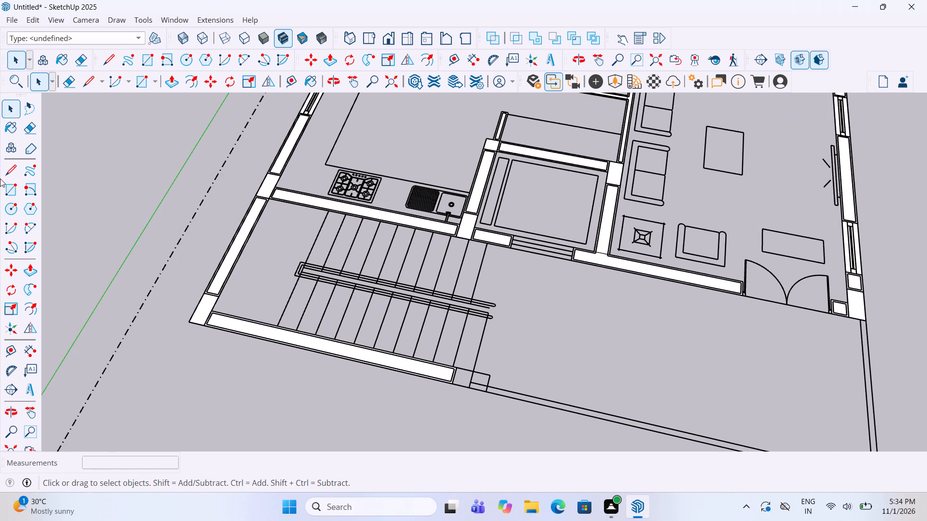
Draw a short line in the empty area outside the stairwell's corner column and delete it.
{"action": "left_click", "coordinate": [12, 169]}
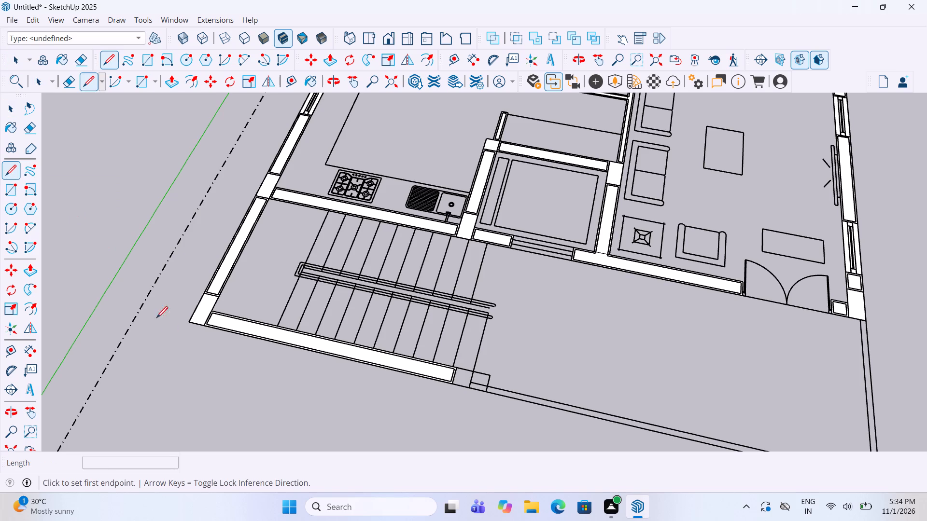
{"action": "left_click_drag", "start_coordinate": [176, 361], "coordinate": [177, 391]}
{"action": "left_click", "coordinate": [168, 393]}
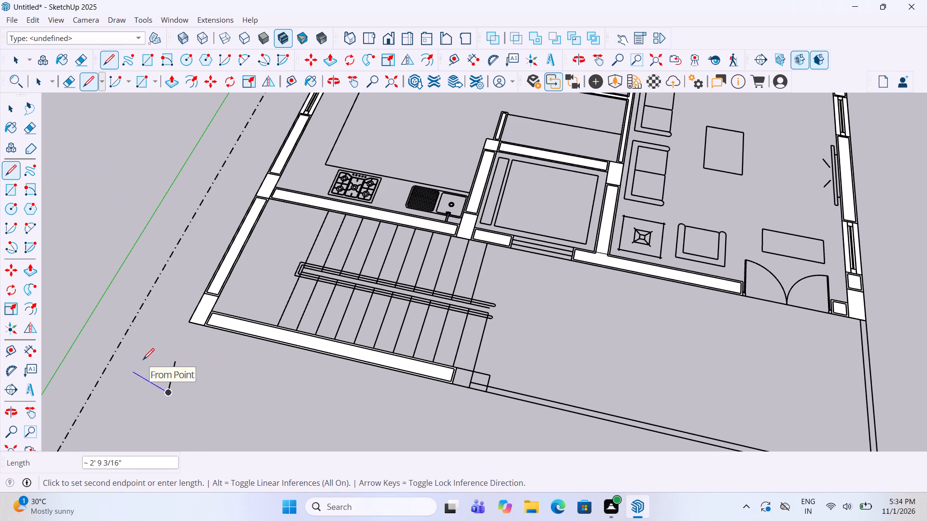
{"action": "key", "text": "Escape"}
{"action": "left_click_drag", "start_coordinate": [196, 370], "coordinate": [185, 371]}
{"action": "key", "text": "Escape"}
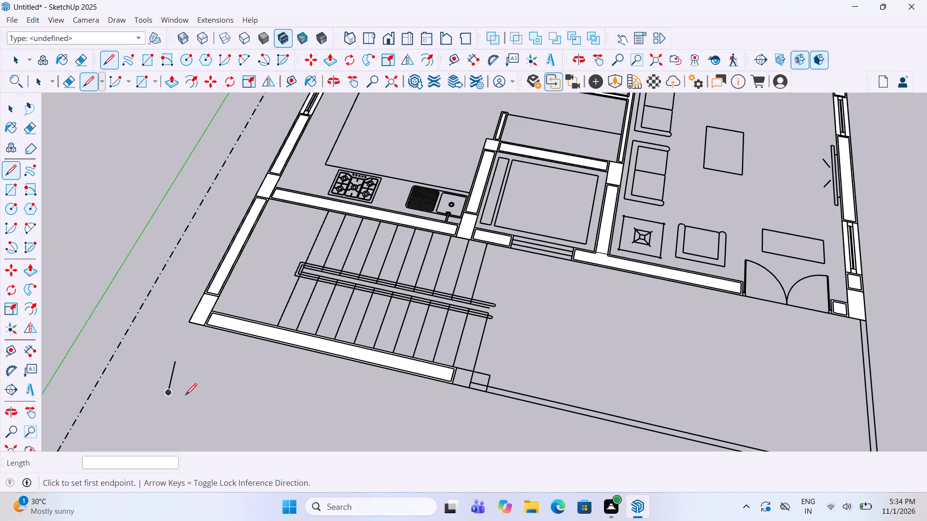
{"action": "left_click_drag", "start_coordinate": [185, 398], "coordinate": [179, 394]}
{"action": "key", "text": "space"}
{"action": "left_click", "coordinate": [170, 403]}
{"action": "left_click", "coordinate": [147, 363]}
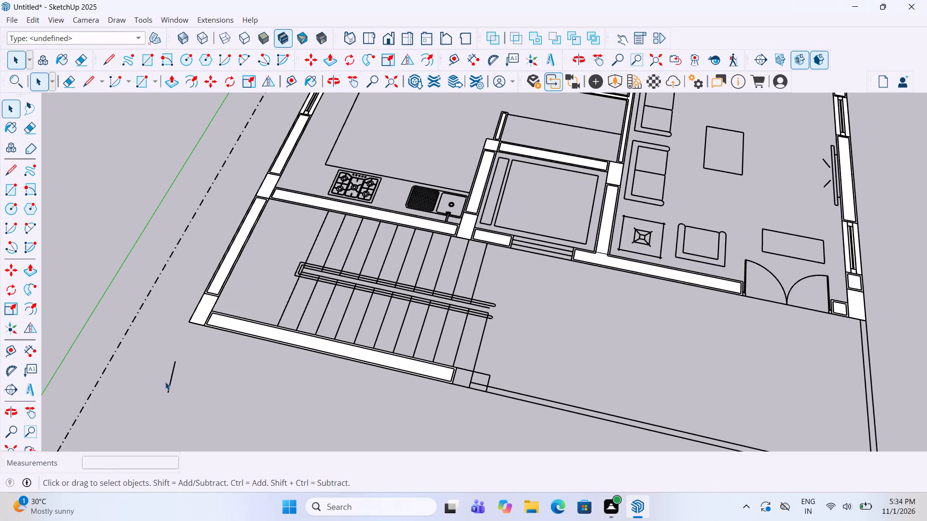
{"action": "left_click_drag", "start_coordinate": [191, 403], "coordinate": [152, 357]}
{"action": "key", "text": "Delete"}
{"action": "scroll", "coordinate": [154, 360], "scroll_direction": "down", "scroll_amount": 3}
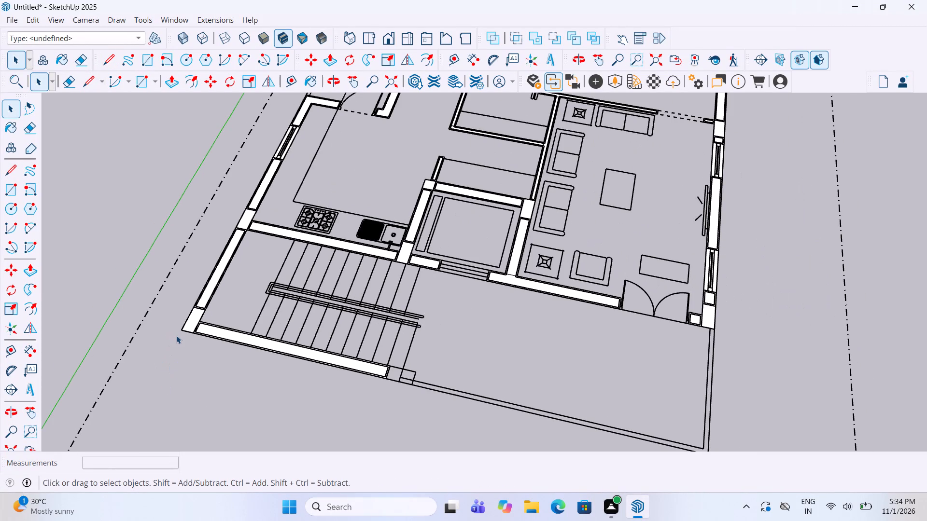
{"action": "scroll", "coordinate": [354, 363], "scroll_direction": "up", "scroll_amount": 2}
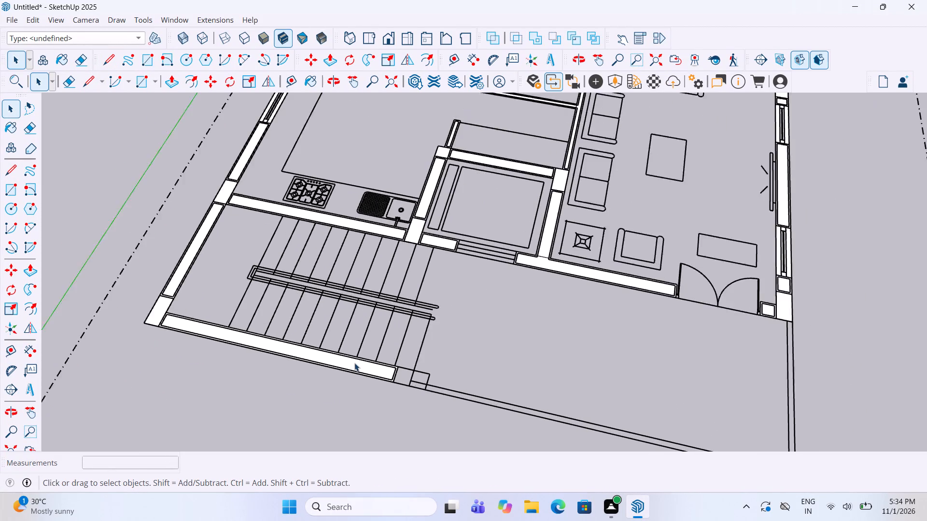
Draw an 11" by 2' 7 1/2" rectangle over the first stair tread beside the stairwell's outer wall.
{"action": "scroll", "coordinate": [354, 363], "scroll_direction": "up", "scroll_amount": 2}
{"action": "middle_click_drag", "start_coordinate": [353, 361], "coordinate": [295, 322]}
{"action": "scroll", "coordinate": [286, 343], "scroll_direction": "down", "scroll_amount": 6}
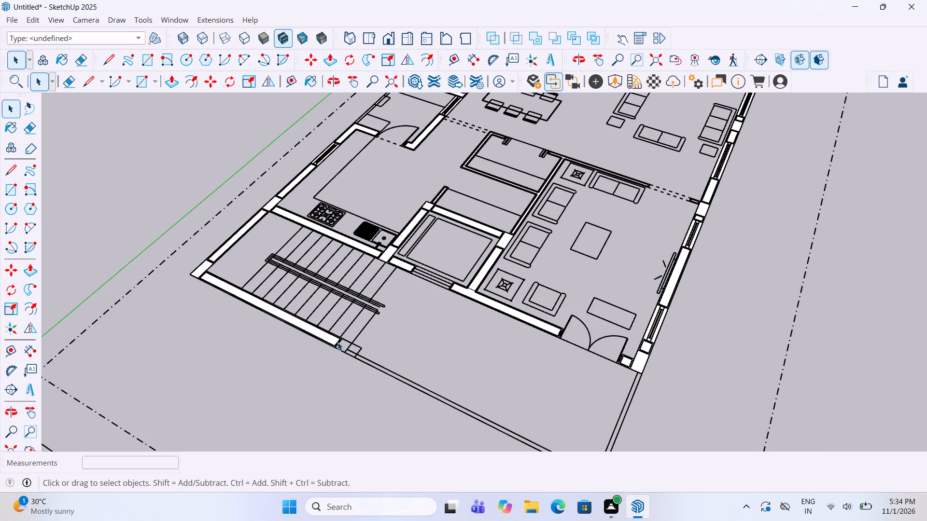
{"action": "scroll", "coordinate": [336, 306], "scroll_direction": "up", "scroll_amount": 5}
{"action": "scroll", "coordinate": [370, 350], "scroll_direction": "up", "scroll_amount": 4}
{"action": "middle_click_drag", "start_coordinate": [365, 346], "coordinate": [311, 335]}
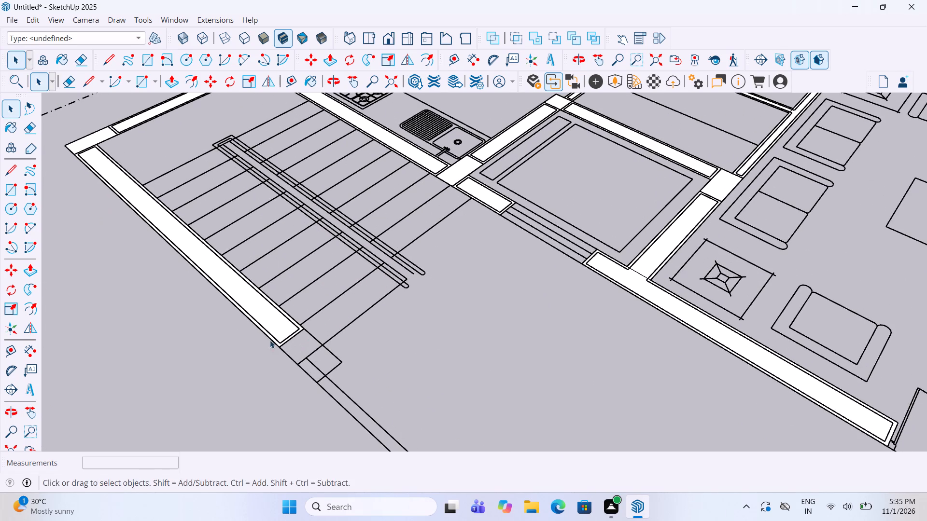
{"action": "left_click", "coordinate": [3, 192]}
{"action": "scroll", "coordinate": [313, 346], "scroll_direction": "up", "scroll_amount": 4}
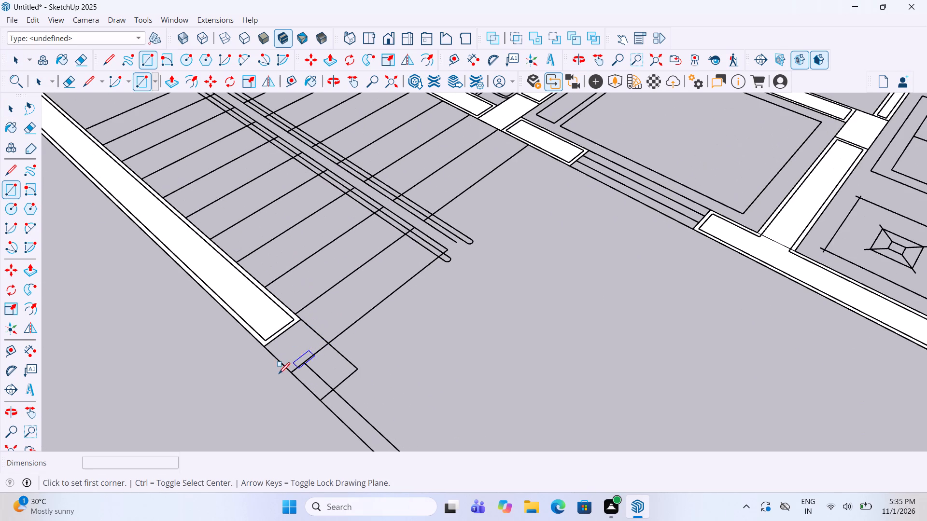
{"action": "left_click_drag", "start_coordinate": [288, 375], "coordinate": [288, 371]}
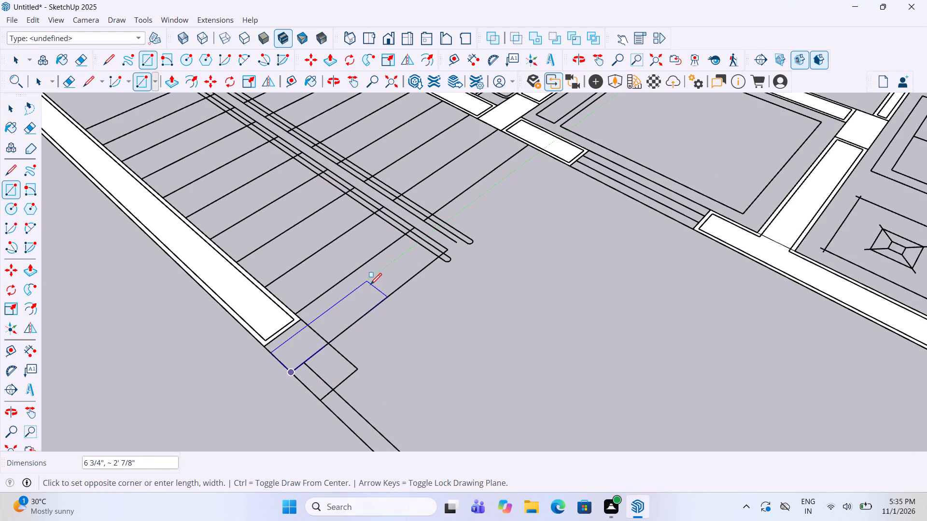
{"action": "left_click", "coordinate": [12, 190]}
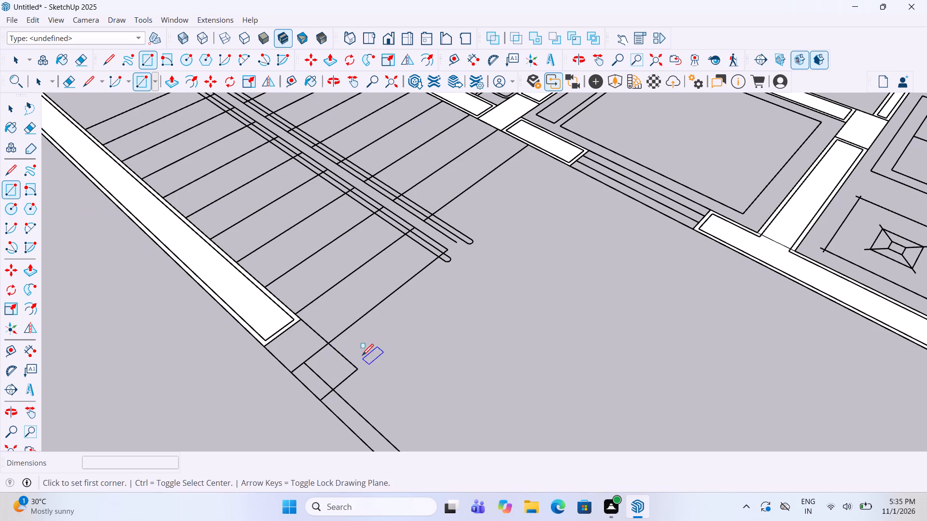
{"action": "left_click", "coordinate": [327, 340]}
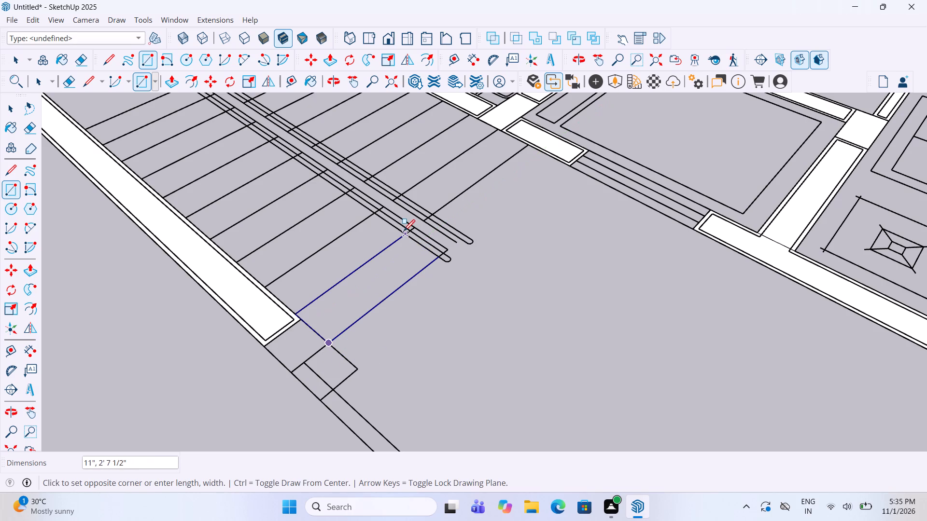
{"action": "left_click", "coordinate": [404, 232]}
{"action": "middle_click_drag", "start_coordinate": [457, 313], "coordinate": [418, 334]}
{"action": "key", "text": "space"}
{"action": "scroll", "coordinate": [420, 348], "scroll_direction": "down", "scroll_amount": 7}
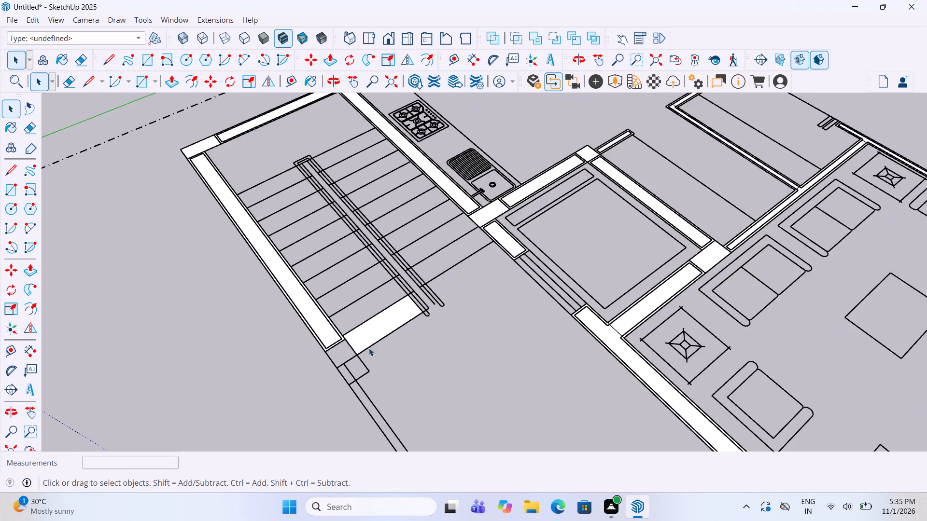
Make the first tread's rectangular face into a group.
{"action": "scroll", "coordinate": [362, 332], "scroll_direction": "up", "scroll_amount": 4}
{"action": "left_click", "coordinate": [370, 340]}
{"action": "right_click", "coordinate": [370, 340]}
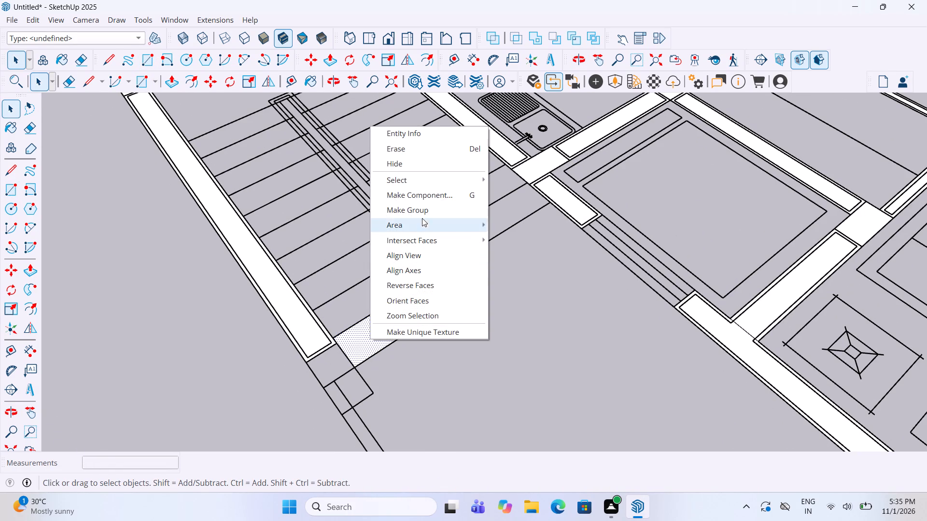
{"action": "left_click", "coordinate": [422, 213]}
Extrude the face inside the first tread's group up by 6" with Push/Pull and leave the group.
{"action": "double_click", "coordinate": [398, 322]}
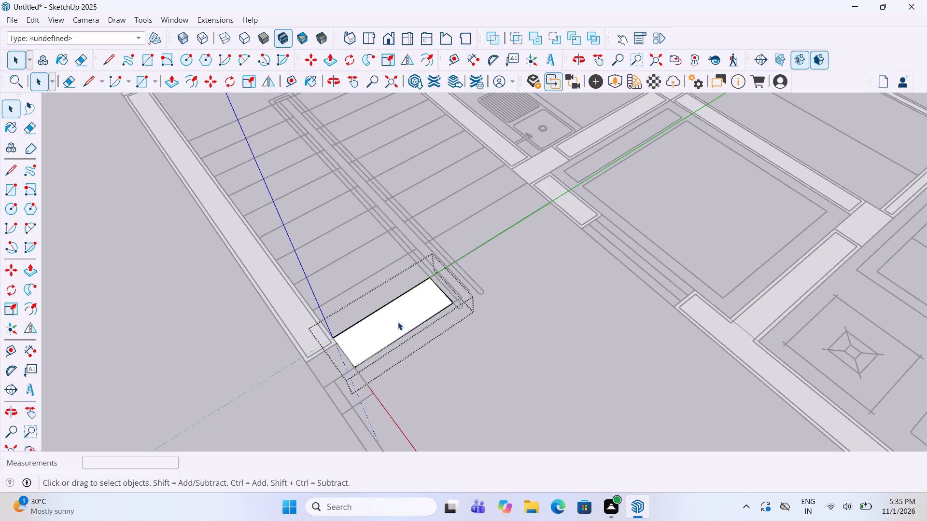
{"action": "key", "text": "p"}
{"action": "left_click", "coordinate": [394, 317]}
{"action": "type", "text": "6\""}
{"action": "key", "text": "Return"}
{"action": "key", "text": "space"}
{"action": "key", "text": "space"}
{"action": "left_click", "coordinate": [458, 377]}
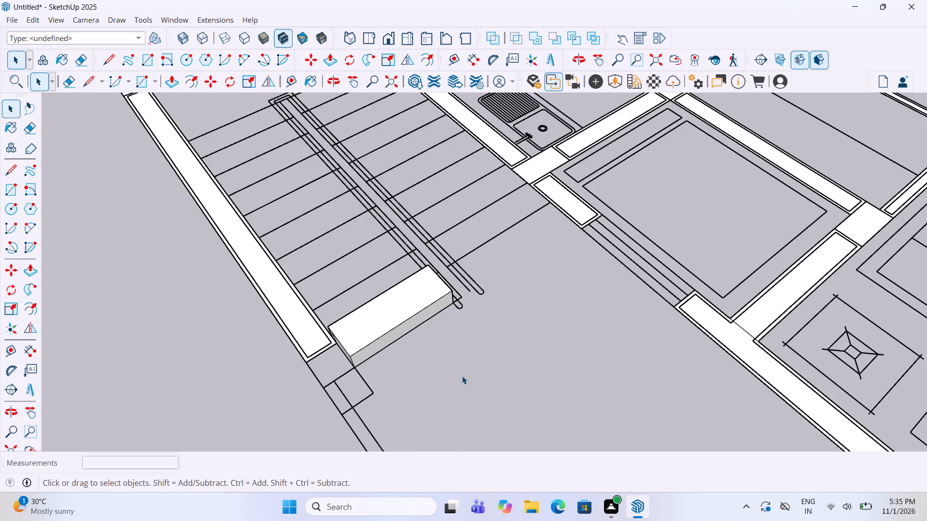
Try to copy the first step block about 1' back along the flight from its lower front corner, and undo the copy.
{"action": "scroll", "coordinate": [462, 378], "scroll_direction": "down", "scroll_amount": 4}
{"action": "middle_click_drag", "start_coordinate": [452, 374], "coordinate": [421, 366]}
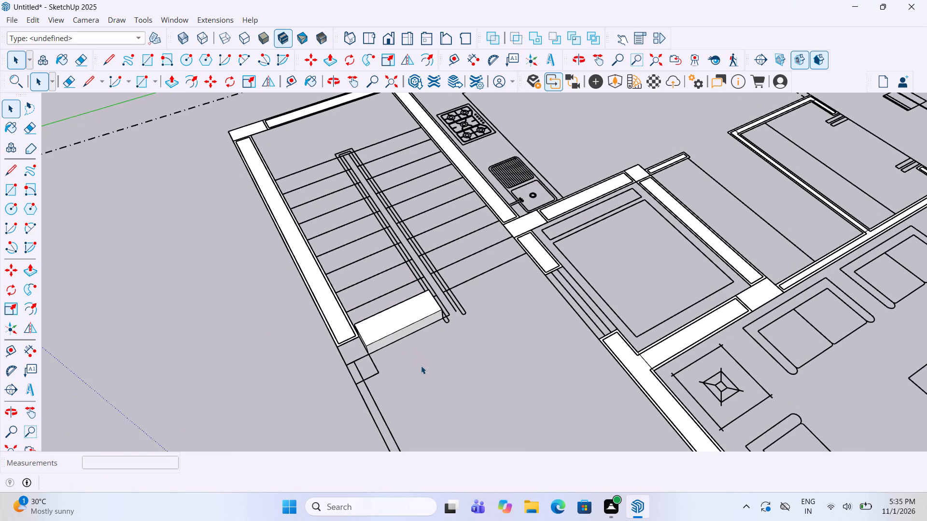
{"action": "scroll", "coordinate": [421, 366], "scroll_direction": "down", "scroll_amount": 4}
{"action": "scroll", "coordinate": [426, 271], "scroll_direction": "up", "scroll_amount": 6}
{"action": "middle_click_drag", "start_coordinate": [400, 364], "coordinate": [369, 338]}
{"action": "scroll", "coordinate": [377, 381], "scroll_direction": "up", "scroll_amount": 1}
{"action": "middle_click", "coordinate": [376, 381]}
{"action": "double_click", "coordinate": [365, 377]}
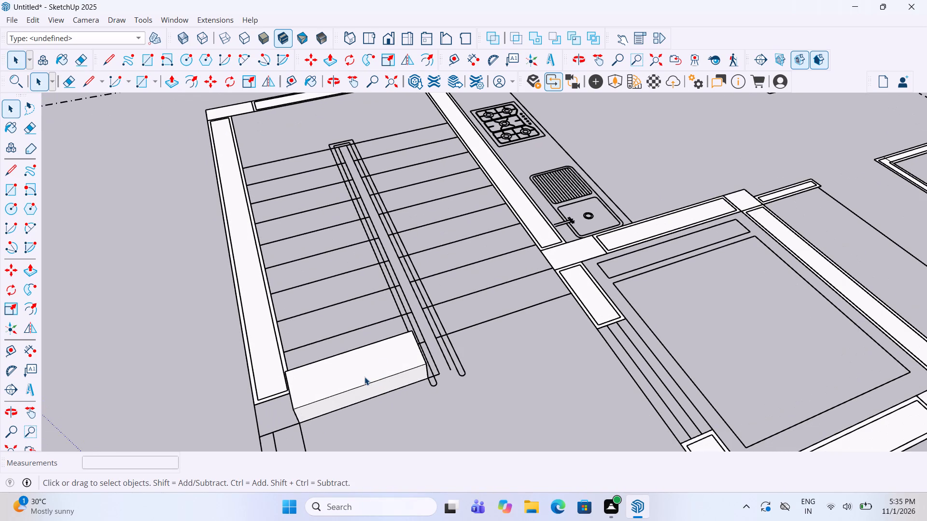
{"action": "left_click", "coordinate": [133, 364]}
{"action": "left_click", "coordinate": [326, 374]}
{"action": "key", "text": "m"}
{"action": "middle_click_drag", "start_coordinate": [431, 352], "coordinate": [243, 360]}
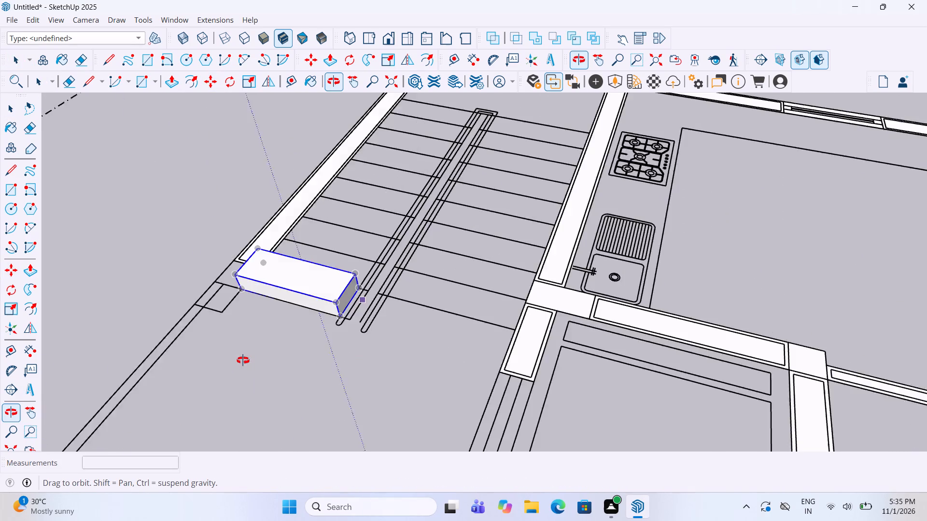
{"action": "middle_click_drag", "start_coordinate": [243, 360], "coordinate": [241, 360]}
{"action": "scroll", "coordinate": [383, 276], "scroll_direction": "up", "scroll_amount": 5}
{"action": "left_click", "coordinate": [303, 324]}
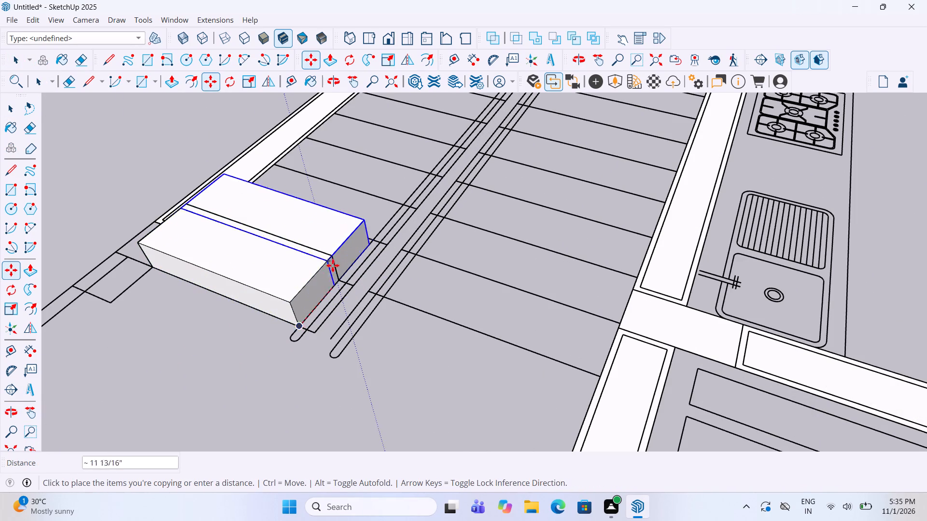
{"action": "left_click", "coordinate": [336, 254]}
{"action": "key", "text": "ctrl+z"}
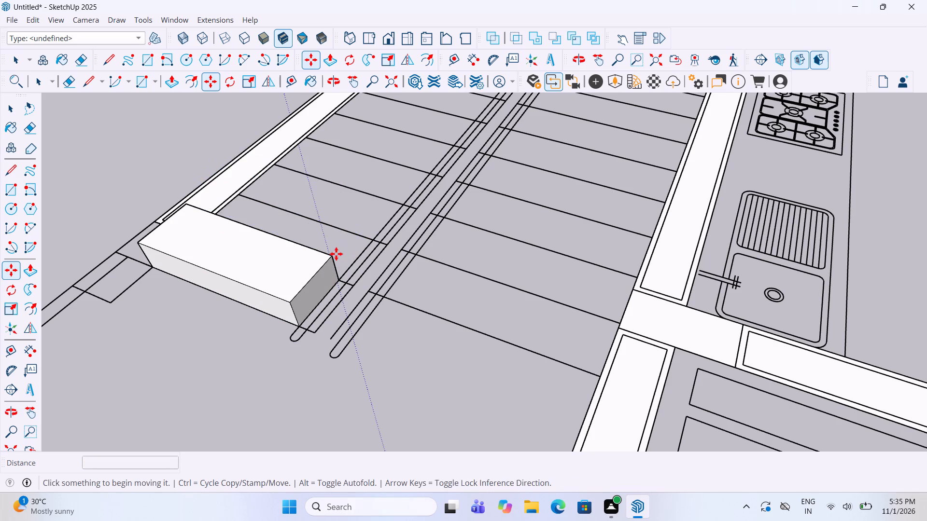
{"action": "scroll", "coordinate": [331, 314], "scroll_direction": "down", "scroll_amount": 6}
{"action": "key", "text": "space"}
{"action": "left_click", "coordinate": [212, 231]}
Copy the step block three times up the flight, placing each lower front corner on the previous block's upper rear corner, about 1' 1/2" apart.
{"action": "scroll", "coordinate": [325, 385], "scroll_direction": "down", "scroll_amount": 4}
{"action": "middle_click_drag", "start_coordinate": [324, 388], "coordinate": [309, 383]}
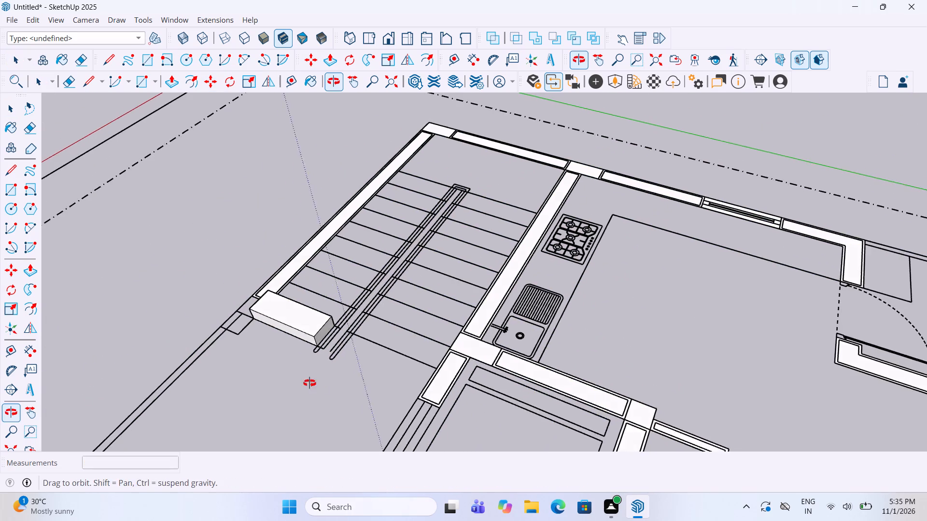
{"action": "middle_click_drag", "start_coordinate": [309, 383], "coordinate": [287, 377]}
{"action": "scroll", "coordinate": [292, 292], "scroll_direction": "up", "scroll_amount": 9}
{"action": "left_click", "coordinate": [309, 312]}
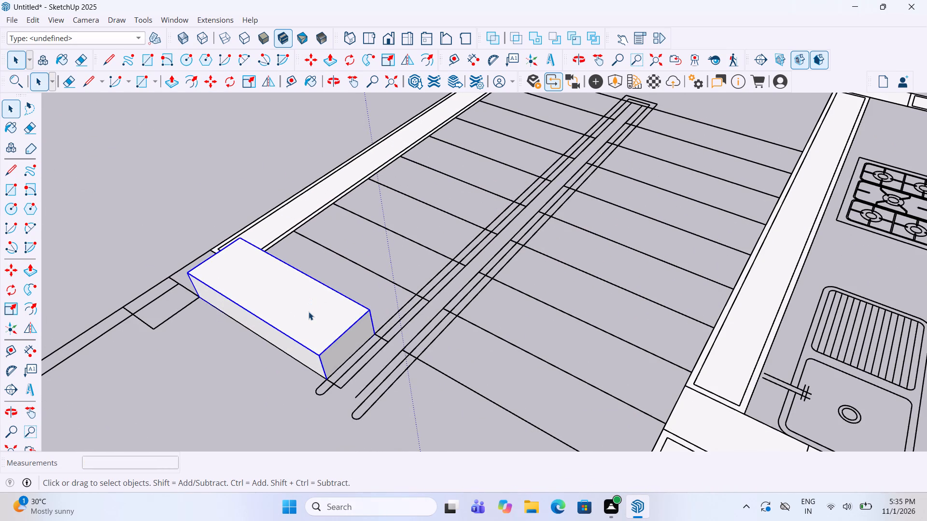
{"action": "key", "text": "m"}
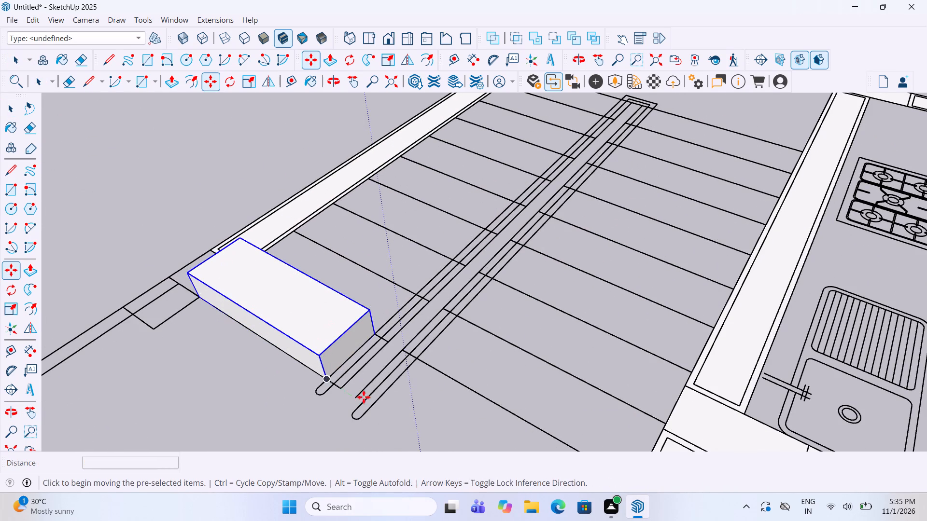
{"action": "left_click", "coordinate": [331, 385]}
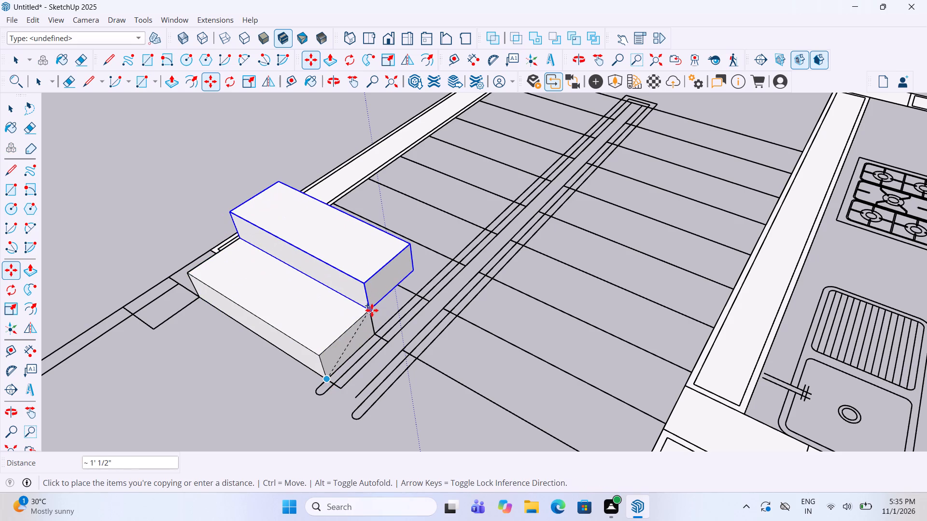
{"action": "left_click", "coordinate": [372, 310]}
{"action": "key", "text": "m"}
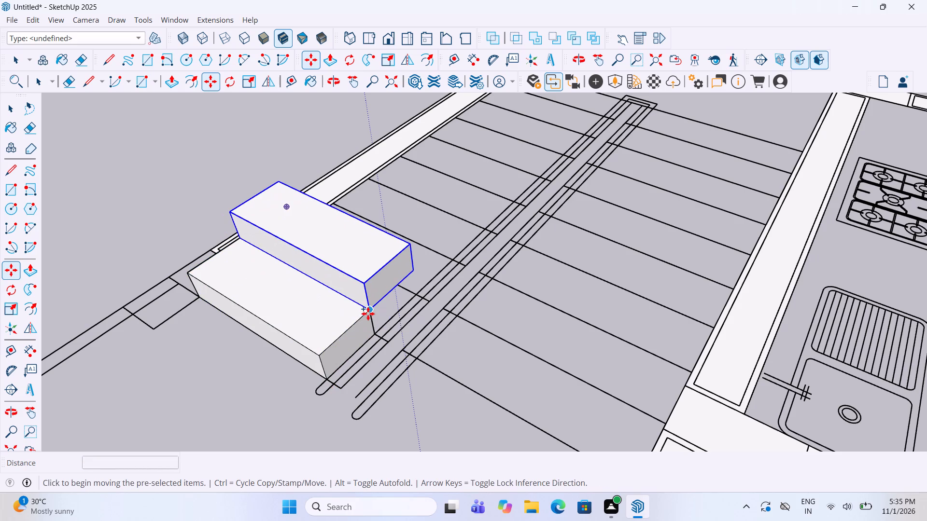
{"action": "left_click", "coordinate": [368, 314]}
{"action": "left_click", "coordinate": [413, 243]}
{"action": "key", "text": "m"}
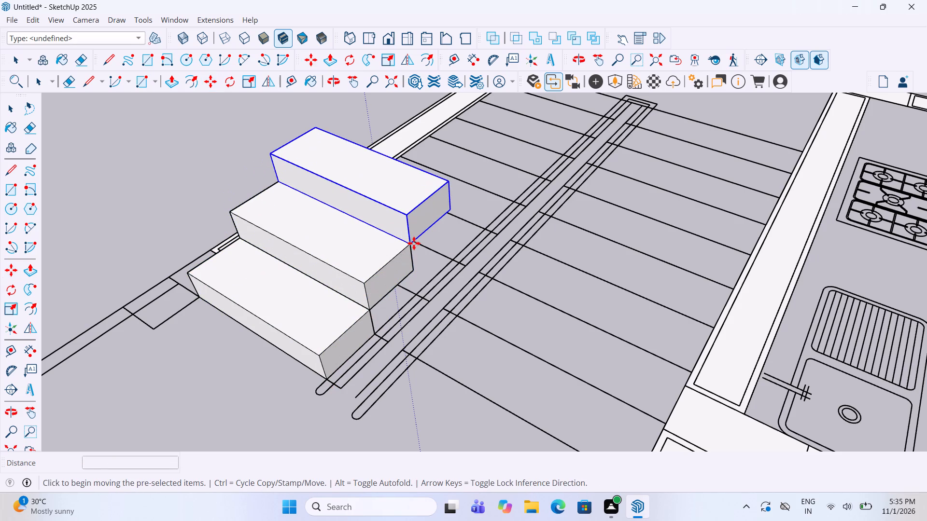
{"action": "left_click", "coordinate": [410, 247]}
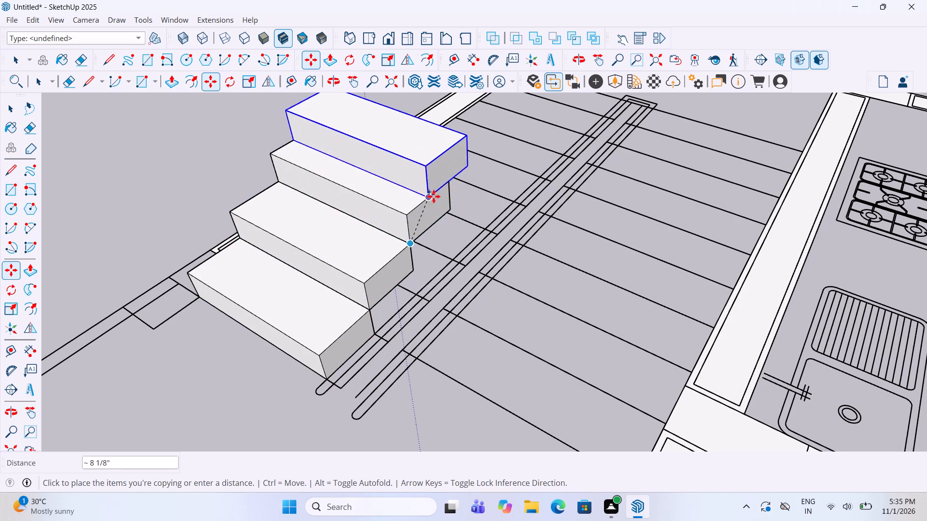
{"action": "left_click", "coordinate": [449, 179]}
Copy the top step block twice more up the flight, corner to corner at about 1' 1/2", as the fifth and sixth steps.
{"action": "scroll", "coordinate": [321, 363], "scroll_direction": "down", "scroll_amount": 8}
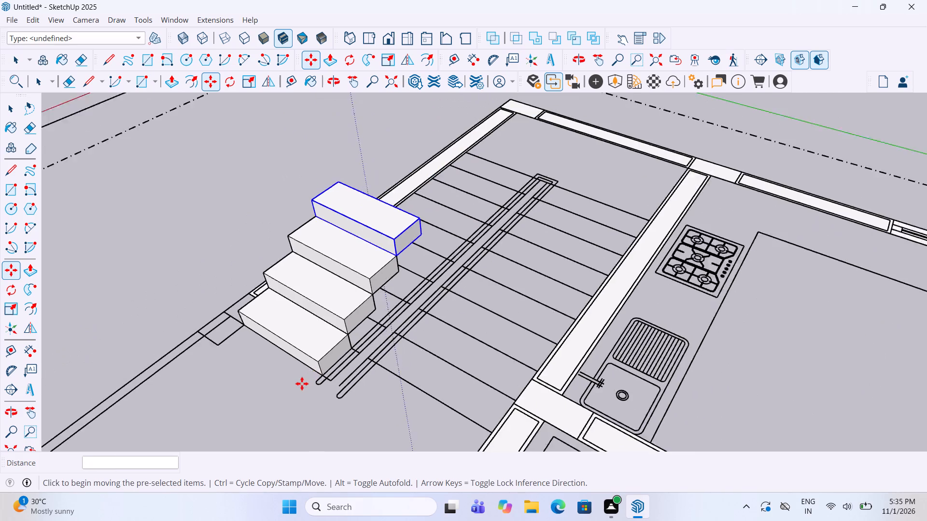
{"action": "scroll", "coordinate": [302, 384], "scroll_direction": "down", "scroll_amount": 4}
{"action": "middle_click_drag", "start_coordinate": [520, 239], "coordinate": [339, 240]}
{"action": "scroll", "coordinate": [351, 229], "scroll_direction": "down", "scroll_amount": 1}
{"action": "scroll", "coordinate": [400, 193], "scroll_direction": "up", "scroll_amount": 5}
{"action": "scroll", "coordinate": [365, 216], "scroll_direction": "up", "scroll_amount": 2}
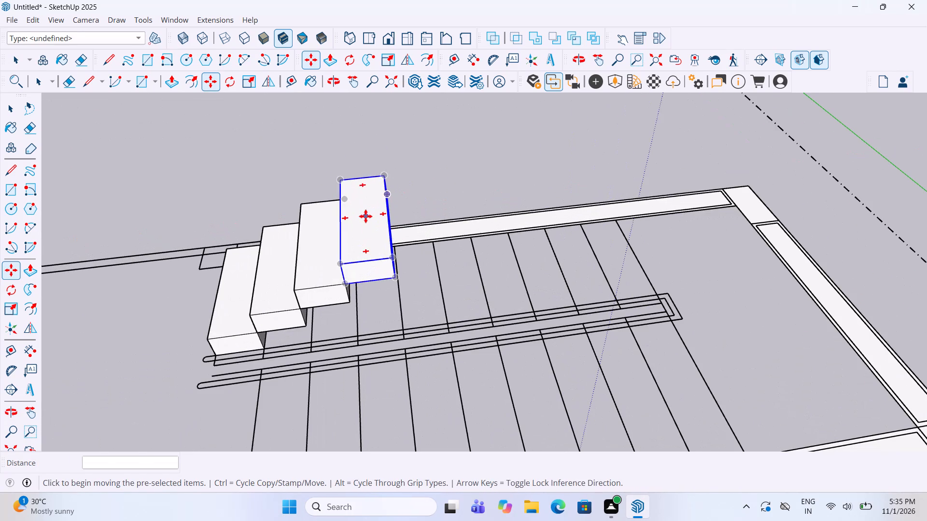
{"action": "key", "text": "m"}
{"action": "left_click", "coordinate": [347, 284]}
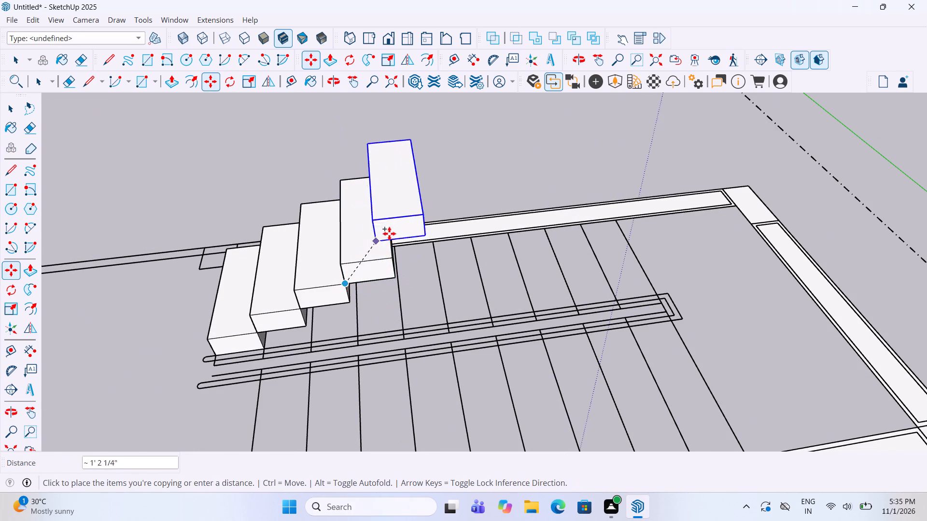
{"action": "left_click", "coordinate": [394, 258]}
{"action": "key", "text": "m"}
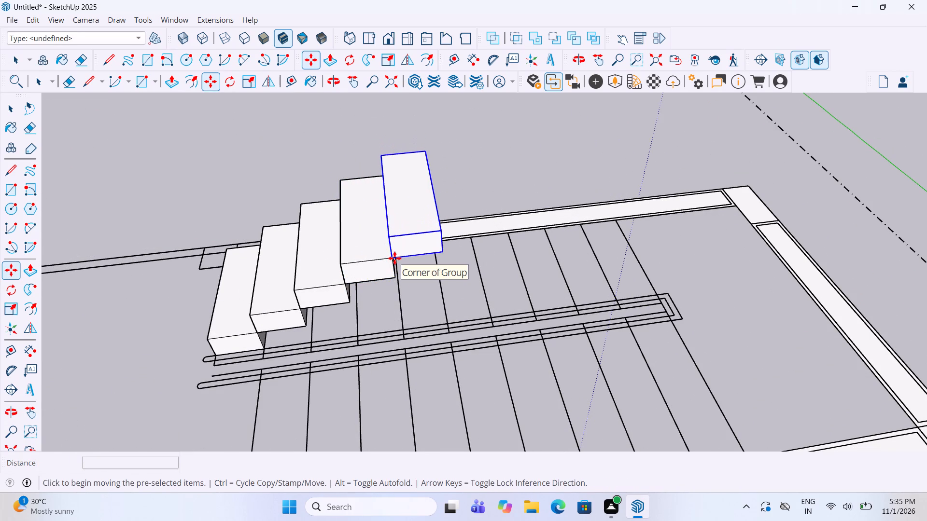
{"action": "left_click", "coordinate": [393, 258]}
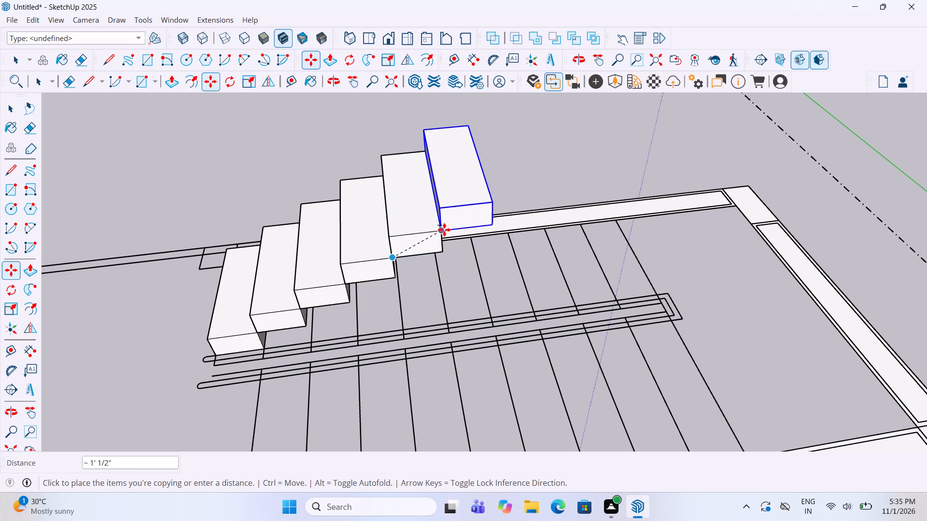
{"action": "left_click", "coordinate": [443, 231]}
Copy the top step block twice more up the flight at about 1' 1/2" spacing, as the seventh and eighth steps.
{"action": "key", "text": "m"}
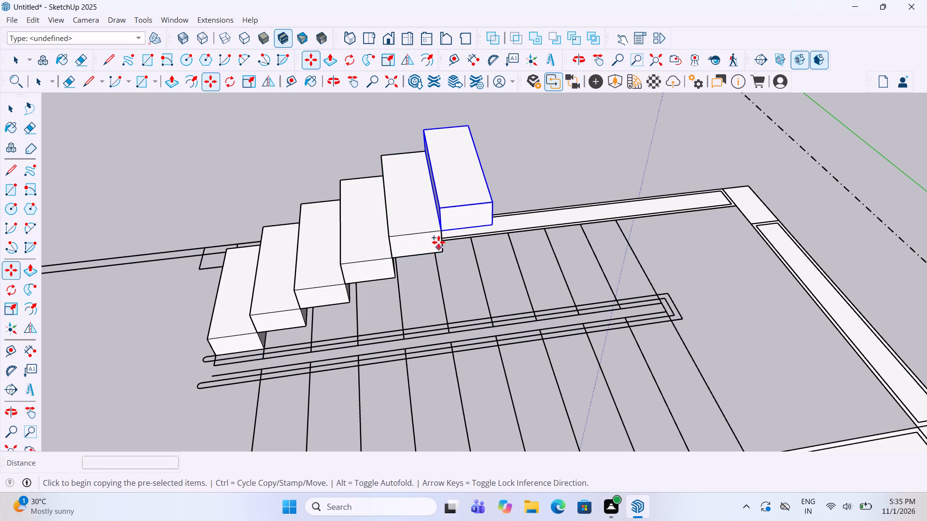
{"action": "left_click", "coordinate": [439, 234]}
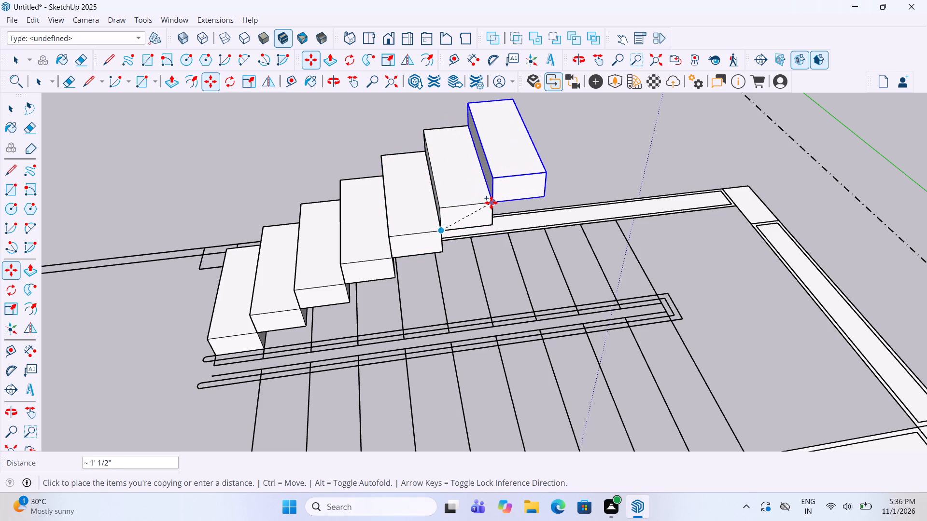
{"action": "left_click", "coordinate": [491, 203]}
{"action": "key", "text": "m"}
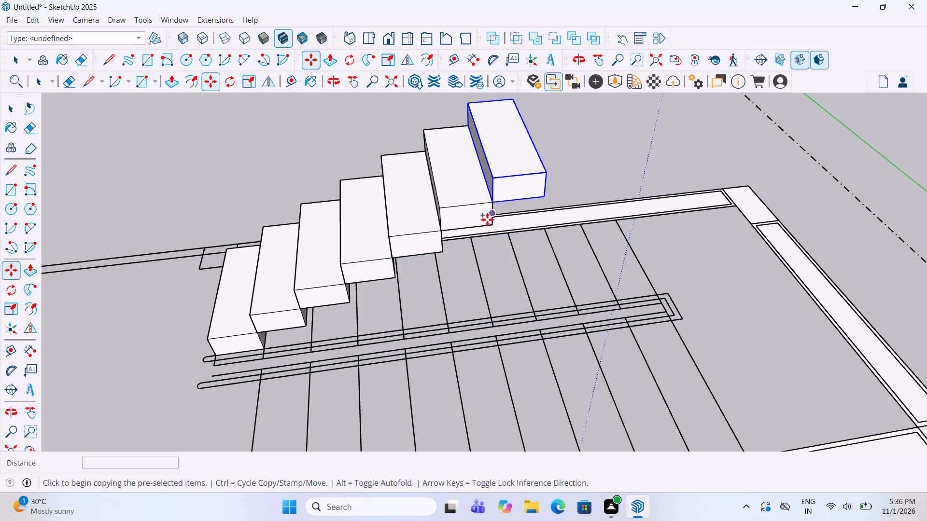
{"action": "left_click", "coordinate": [492, 204]}
{"action": "left_click", "coordinate": [549, 170]}
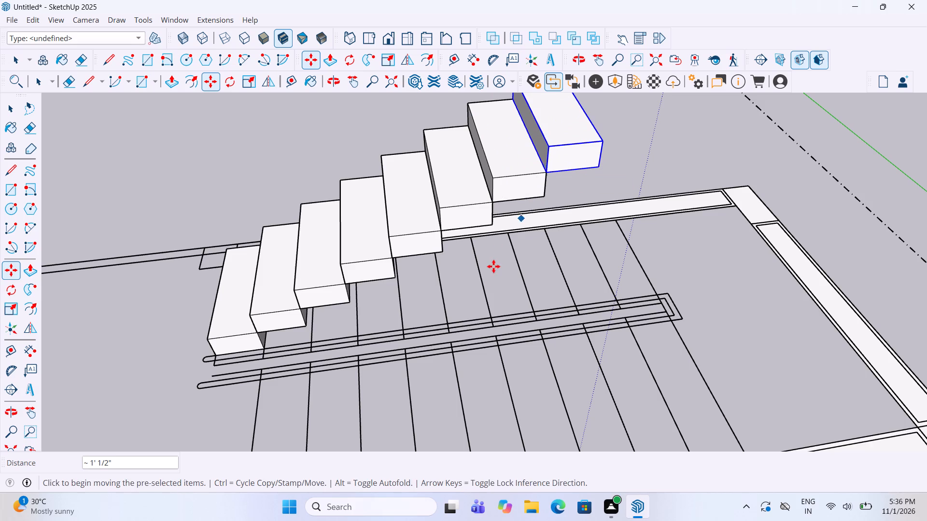
Copy the top step block twice more up the flight, corner to corner at about 1' 1/2", as the ninth and tenth steps.
{"action": "scroll", "coordinate": [492, 269], "scroll_direction": "down", "scroll_amount": 4}
{"action": "middle_click_drag", "start_coordinate": [485, 273], "coordinate": [443, 246]}
{"action": "scroll", "coordinate": [443, 246], "scroll_direction": "down", "scroll_amount": 1}
{"action": "scroll", "coordinate": [471, 193], "scroll_direction": "up", "scroll_amount": 2}
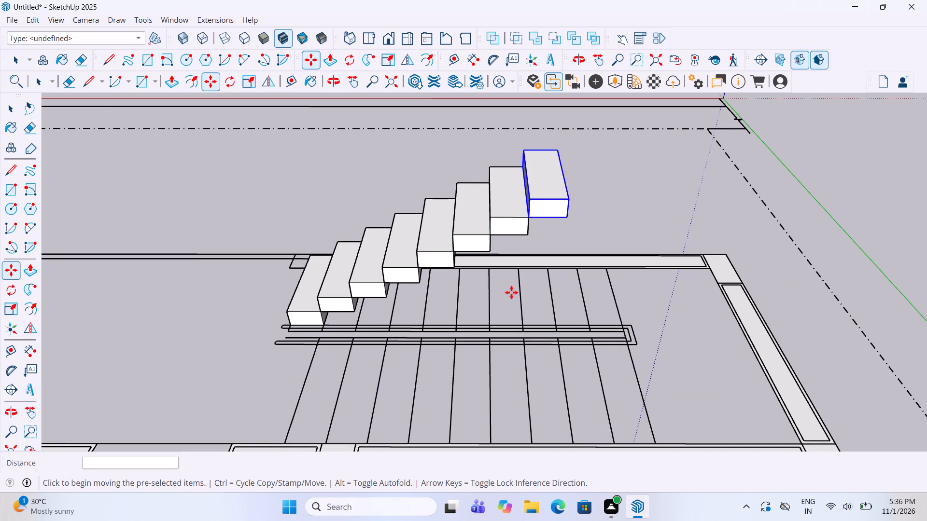
{"action": "scroll", "coordinate": [533, 218], "scroll_direction": "up", "scroll_amount": 2}
{"action": "key", "text": "m"}
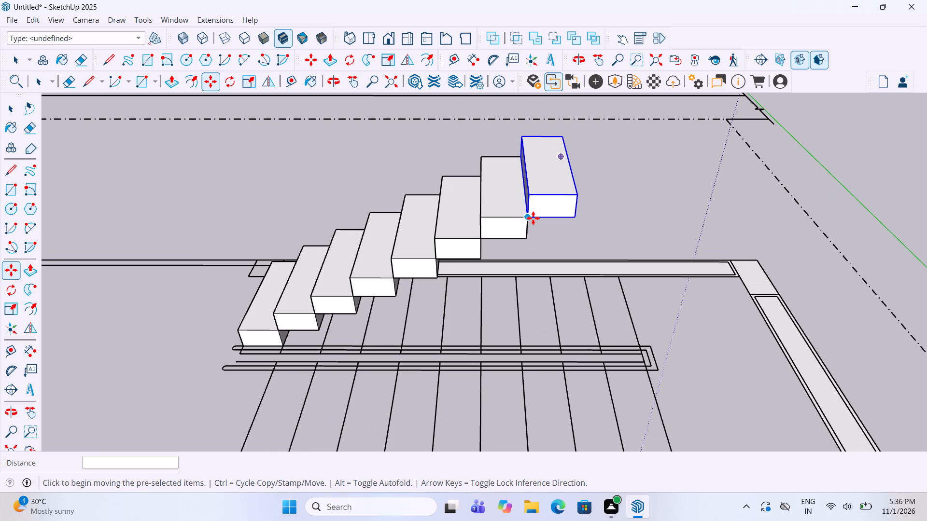
{"action": "left_click", "coordinate": [530, 219]}
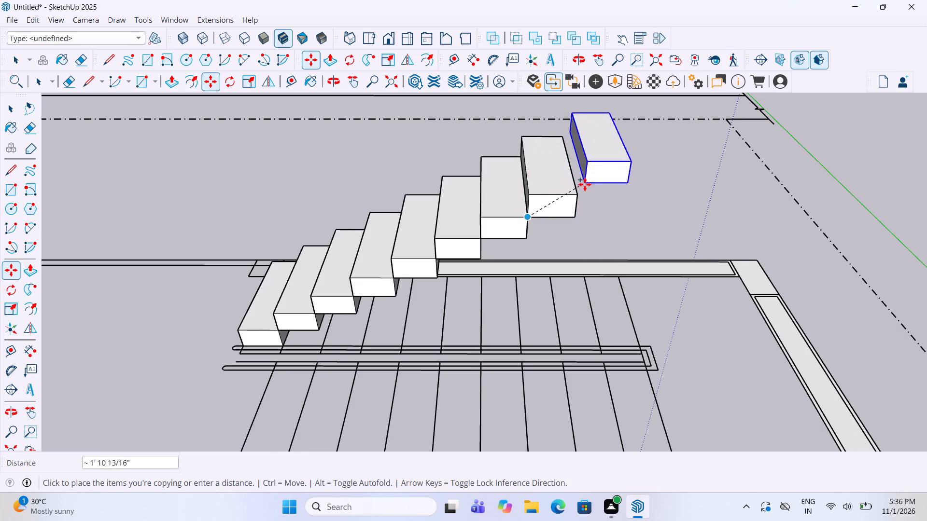
{"action": "left_click", "coordinate": [579, 198]}
{"action": "key", "text": "m"}
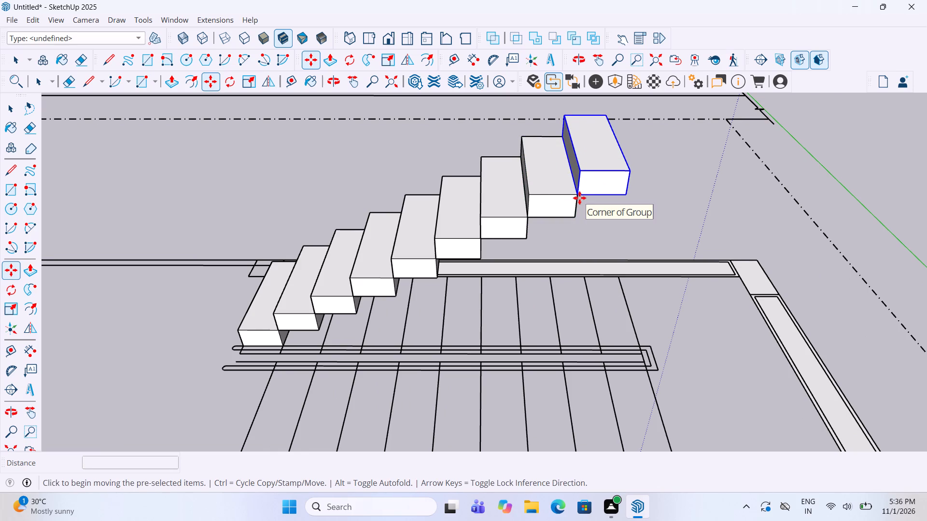
{"action": "left_click", "coordinate": [578, 197]}
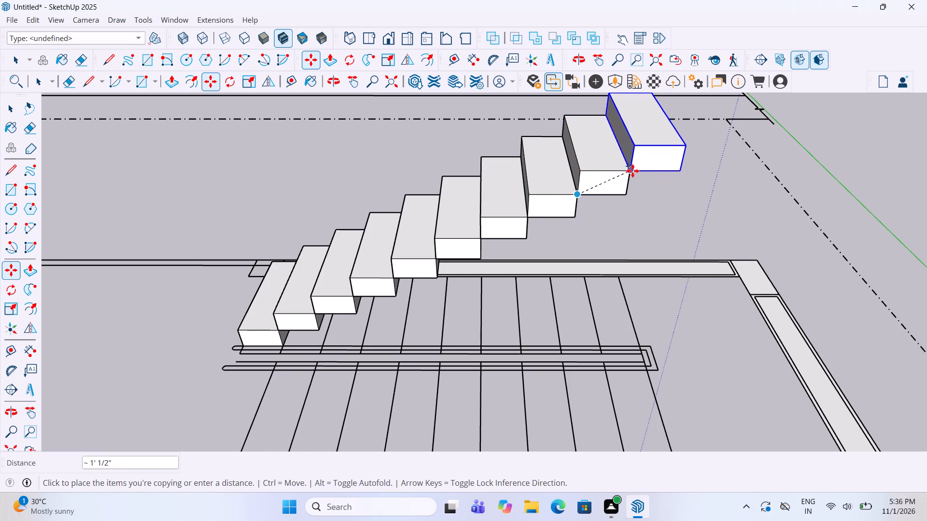
{"action": "left_click", "coordinate": [632, 171]}
{"action": "key", "text": "space"}
{"action": "scroll", "coordinate": [437, 280], "scroll_direction": "down", "scroll_amount": 6}
{"action": "left_click", "coordinate": [279, 305]}
Draw a 6' 6" by 3' 3" rectangle over the landing area between the last tread line and the end wall.
{"action": "middle_click_drag", "start_coordinate": [581, 200], "coordinate": [524, 184]}
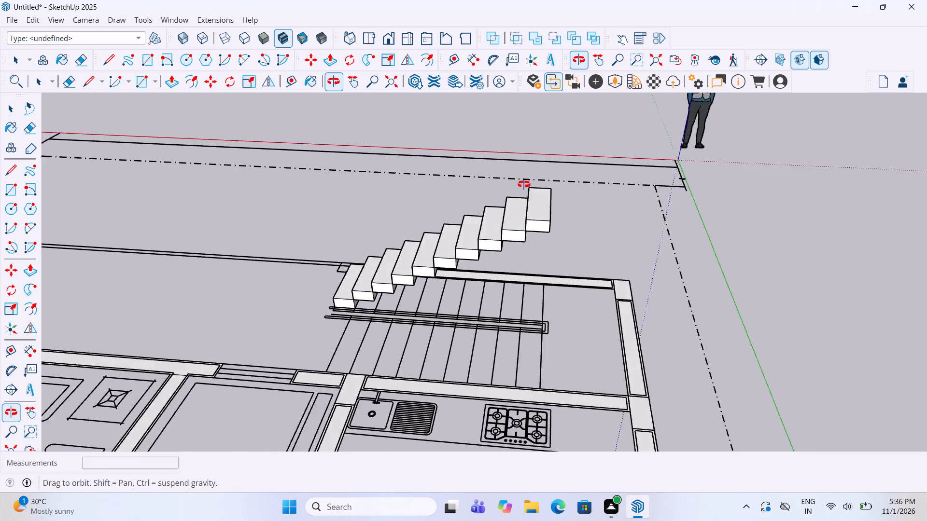
{"action": "middle_click_drag", "start_coordinate": [524, 184], "coordinate": [610, 384]}
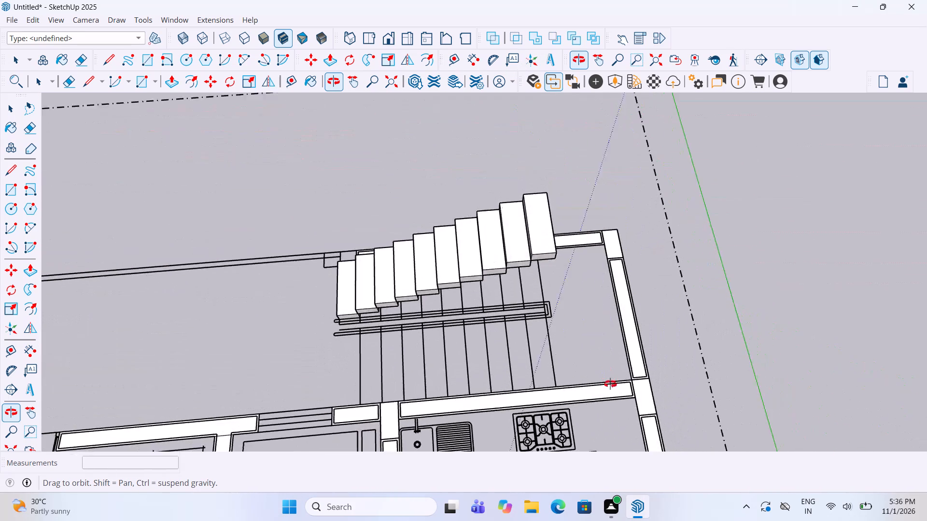
{"action": "middle_click_drag", "start_coordinate": [610, 384], "coordinate": [552, 308]}
{"action": "scroll", "coordinate": [630, 312], "scroll_direction": "up", "scroll_amount": 3}
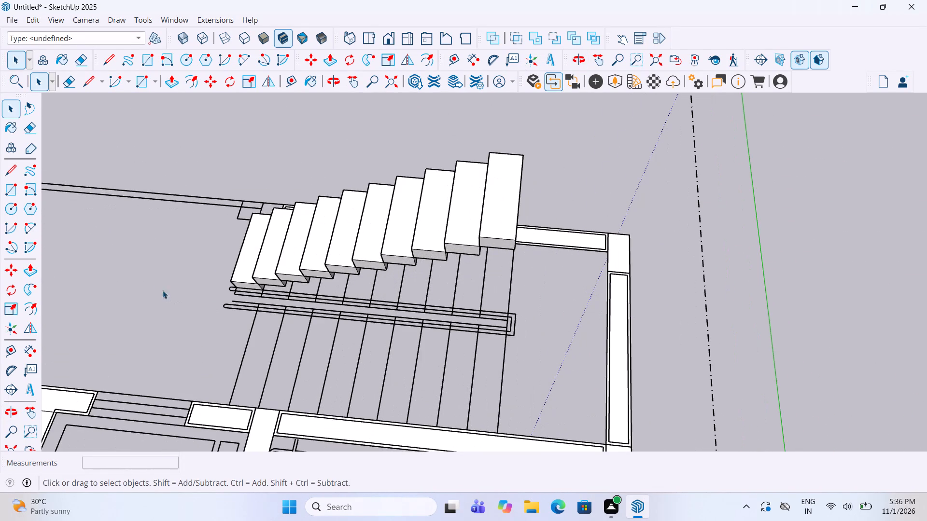
{"action": "left_click", "coordinate": [10, 194]}
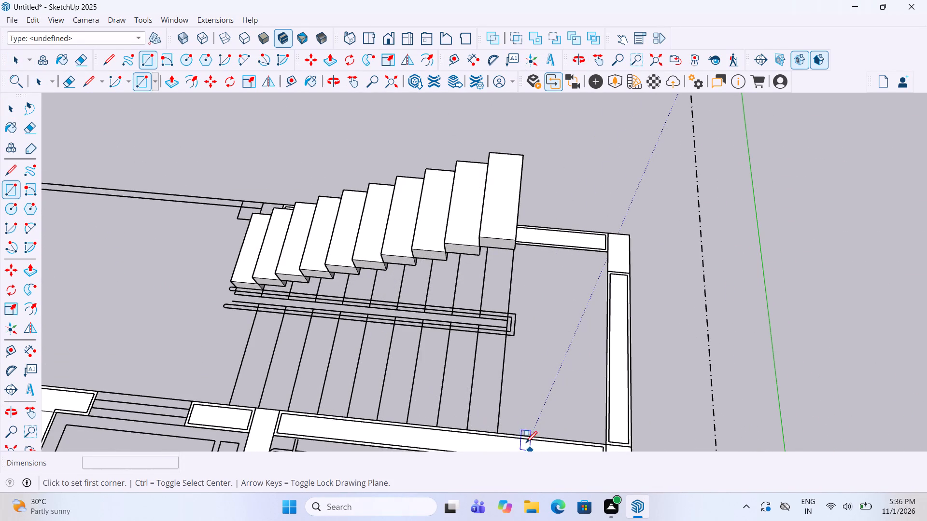
{"action": "left_click", "coordinate": [499, 433]}
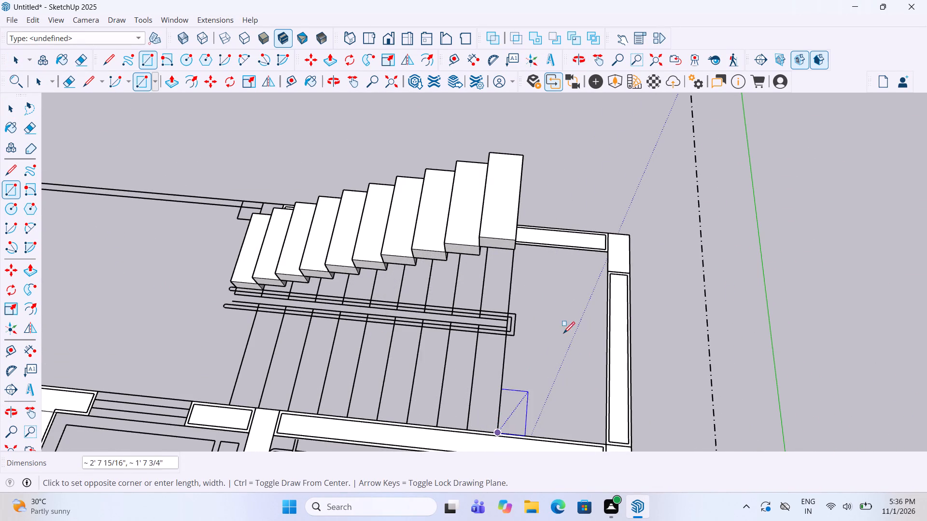
{"action": "left_click", "coordinate": [608, 254]}
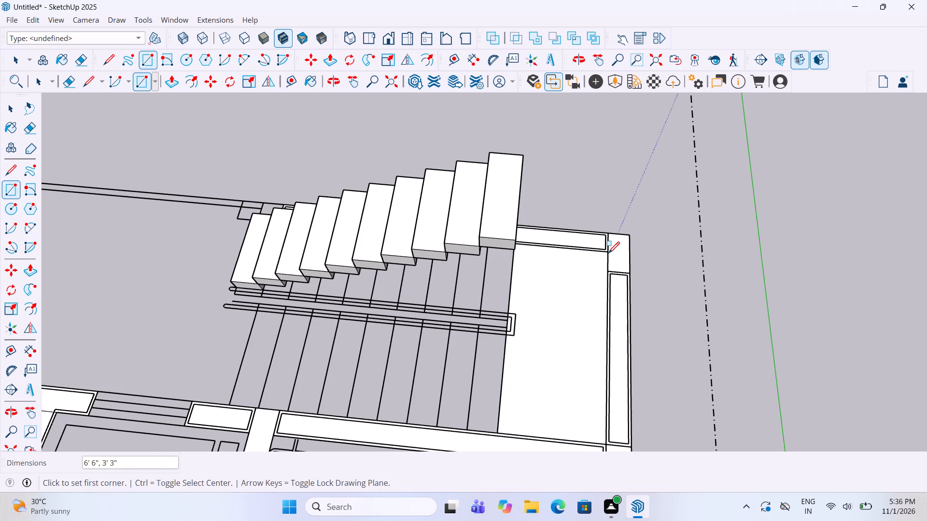
Group the landing rectangle and extrude it 6" upward inside the group.
{"action": "key", "text": "space"}
{"action": "left_click", "coordinate": [567, 316]}
{"action": "right_click", "coordinate": [567, 316]}
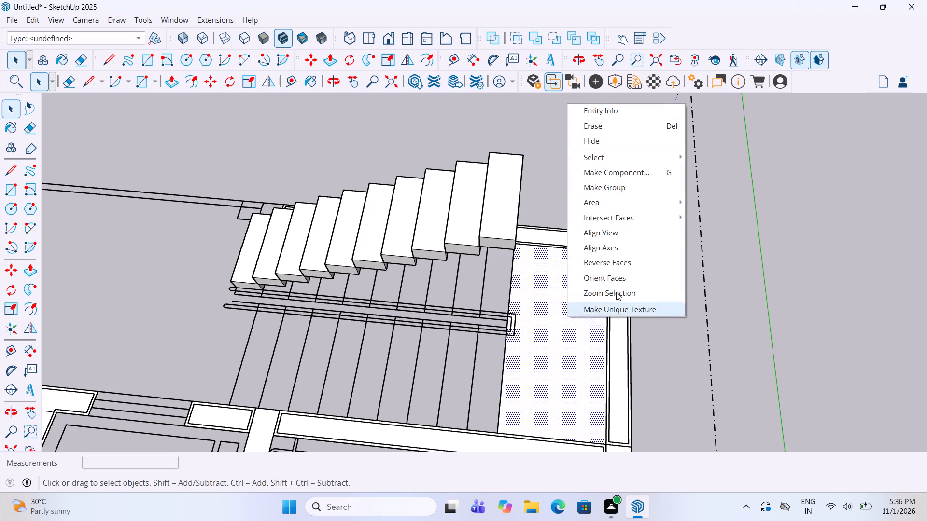
{"action": "left_click", "coordinate": [601, 187]}
{"action": "double_click", "coordinate": [562, 356]}
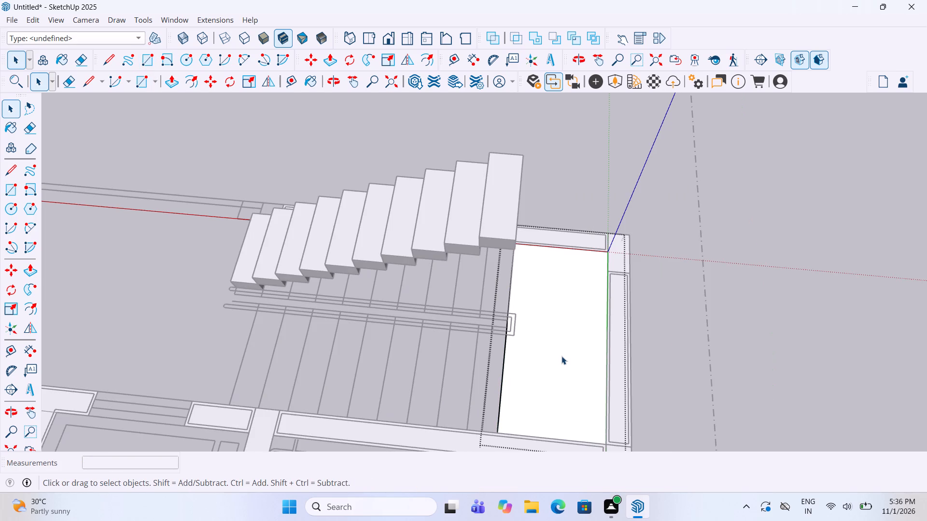
{"action": "key", "text": "p"}
{"action": "left_click", "coordinate": [562, 374]}
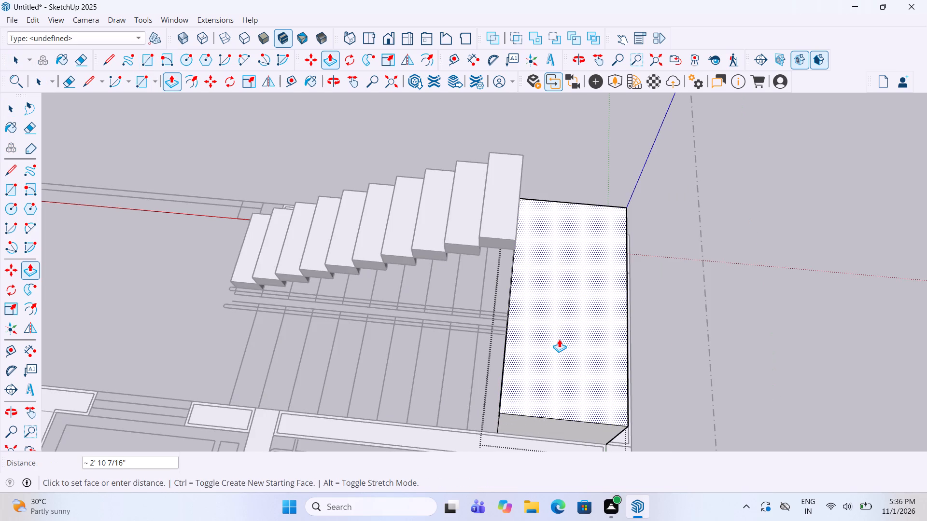
{"action": "type", "text": "6\""}
{"action": "key", "text": "Return"}
{"action": "key", "text": "space"}
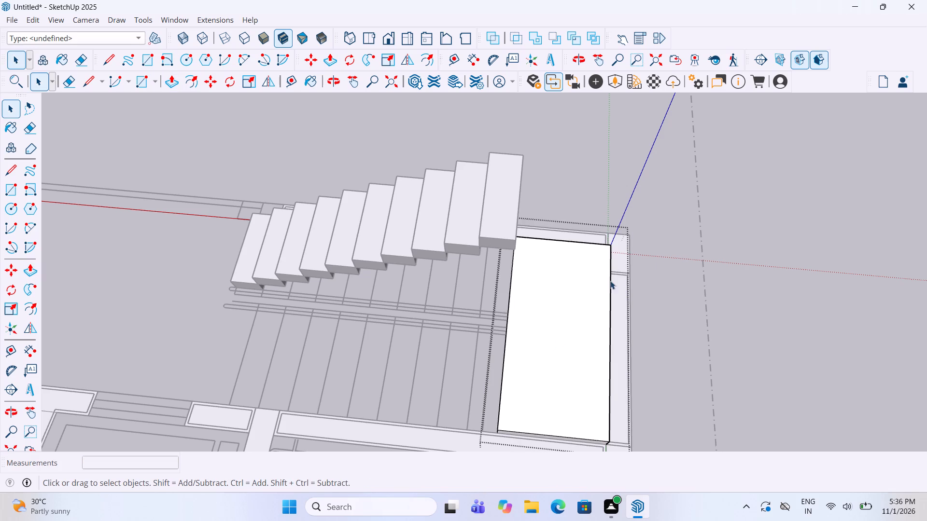
{"action": "left_click", "coordinate": [704, 258]}
Move the landing slab from its lower inner corner up to the upper rear corner of the tenth step.
{"action": "left_click", "coordinate": [576, 345]}
{"action": "key", "text": "m"}
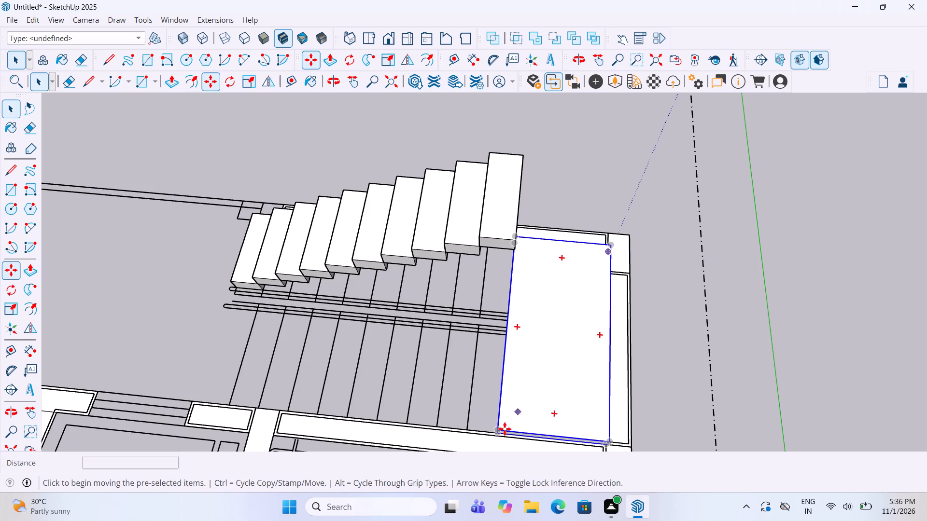
{"action": "scroll", "coordinate": [503, 443], "scroll_direction": "up", "scroll_amount": 6}
{"action": "scroll", "coordinate": [502, 443], "scroll_direction": "down", "scroll_amount": 5}
{"action": "middle_click_drag", "start_coordinate": [501, 336], "coordinate": [683, 272]}
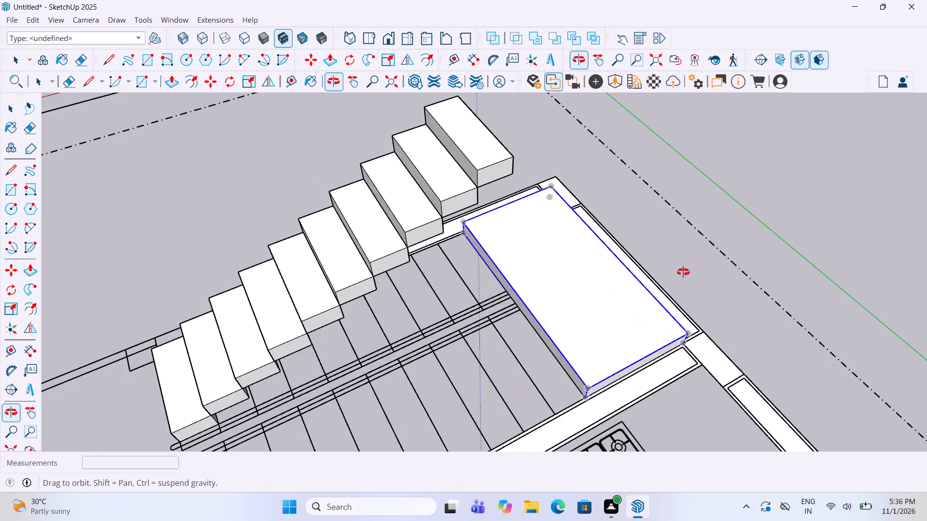
{"action": "middle_click_drag", "start_coordinate": [683, 272], "coordinate": [685, 270]}
{"action": "scroll", "coordinate": [434, 239], "scroll_direction": "up", "scroll_amount": 5}
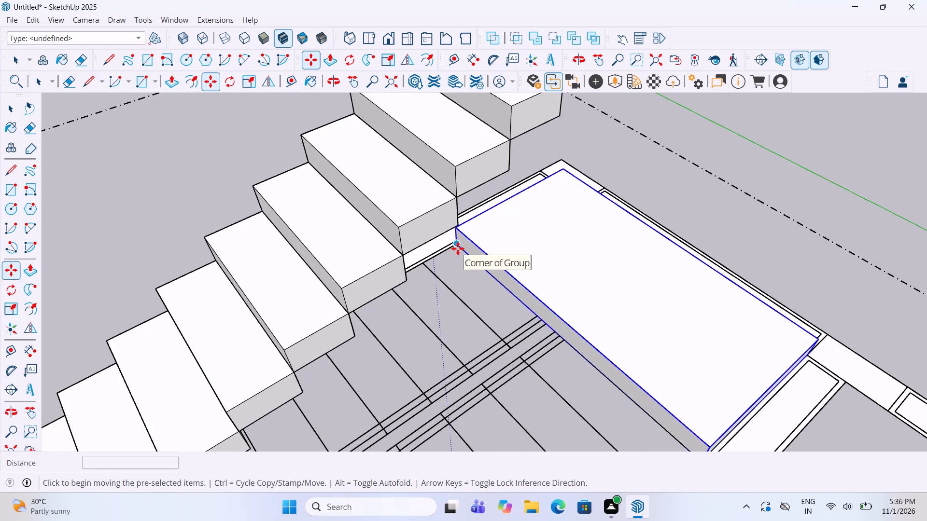
{"action": "left_click", "coordinate": [455, 247]}
{"action": "scroll", "coordinate": [477, 352], "scroll_direction": "down", "scroll_amount": 5}
{"action": "scroll", "coordinate": [458, 150], "scroll_direction": "up", "scroll_amount": 3}
{"action": "left_click", "coordinate": [457, 160]}
{"action": "scroll", "coordinate": [450, 206], "scroll_direction": "down", "scroll_amount": 4}
{"action": "key", "text": "space"}
{"action": "left_click", "coordinate": [547, 306]}
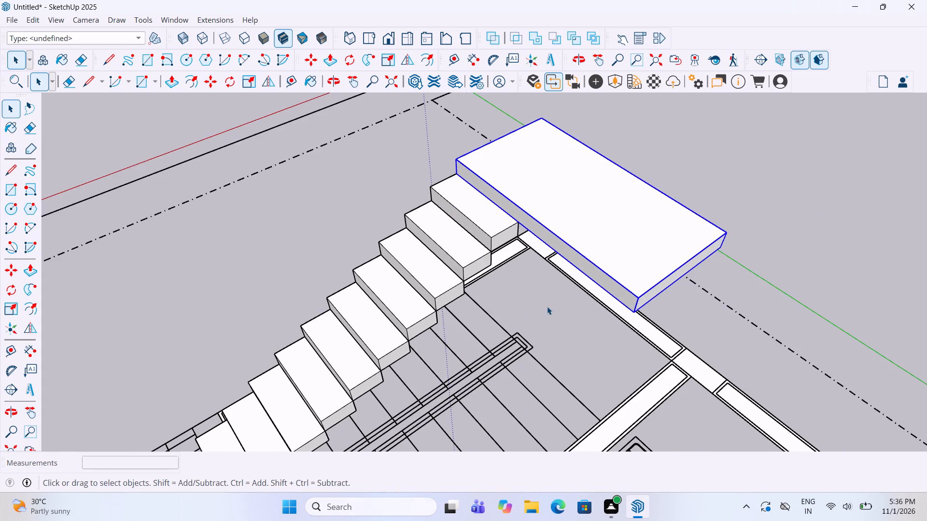
Draw an 11" by 3' 1 1/2" rectangle over the second flight's tread next to the landing area on the plan.
{"action": "scroll", "coordinate": [545, 306], "scroll_direction": "down", "scroll_amount": 3}
{"action": "middle_click_drag", "start_coordinate": [519, 300], "coordinate": [470, 295]}
{"action": "scroll", "coordinate": [486, 229], "scroll_direction": "down", "scroll_amount": 4}
{"action": "middle_click_drag", "start_coordinate": [505, 246], "coordinate": [481, 233]}
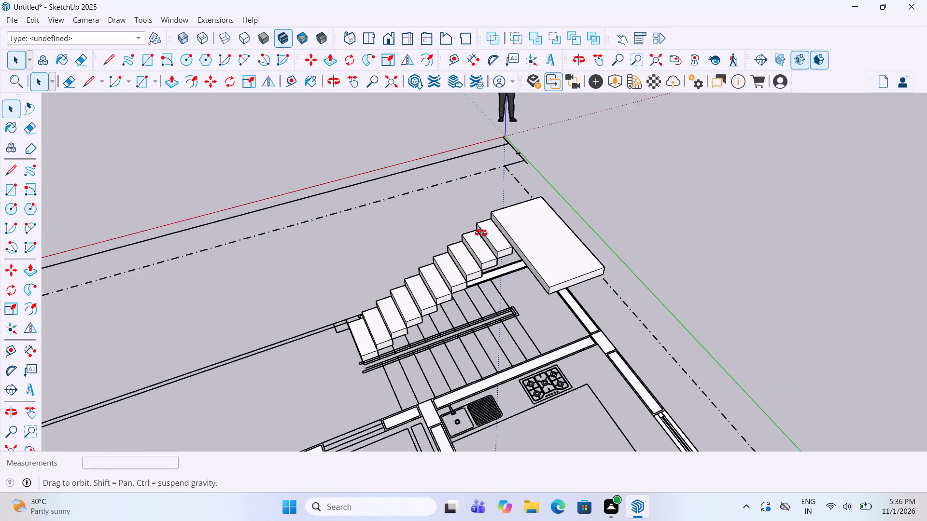
{"action": "middle_click_drag", "start_coordinate": [481, 233], "coordinate": [440, 229]}
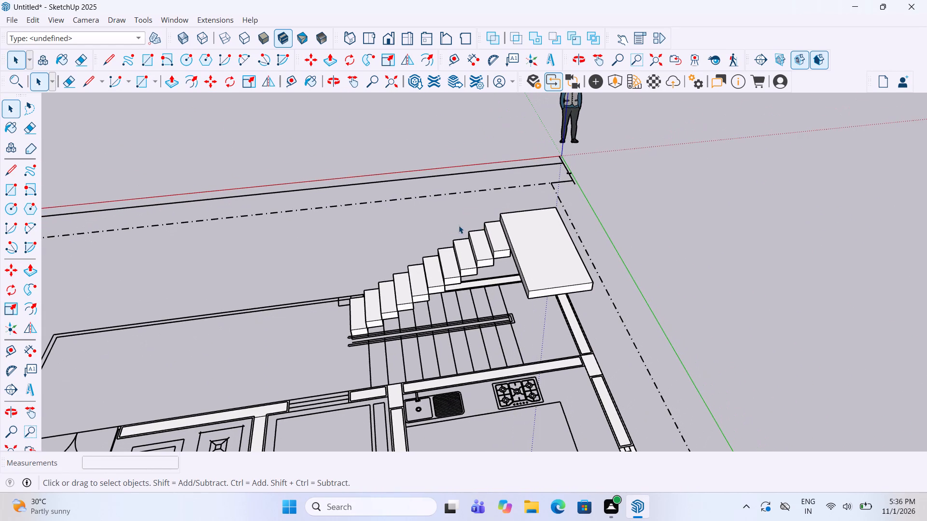
{"action": "left_click", "coordinate": [14, 189]}
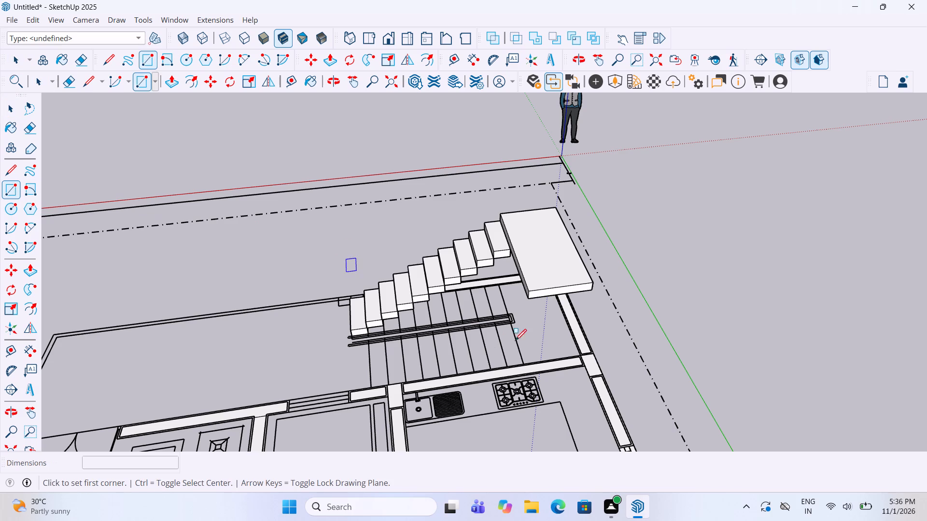
{"action": "scroll", "coordinate": [557, 359], "scroll_direction": "up", "scroll_amount": 9}
{"action": "scroll", "coordinate": [488, 368], "scroll_direction": "up", "scroll_amount": 2}
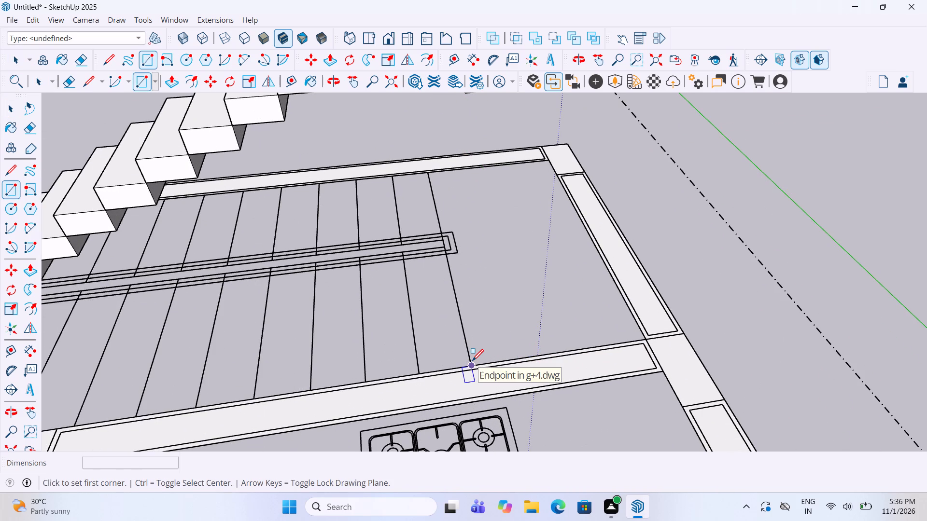
{"action": "left_click", "coordinate": [472, 362]}
{"action": "left_click", "coordinate": [405, 263]}
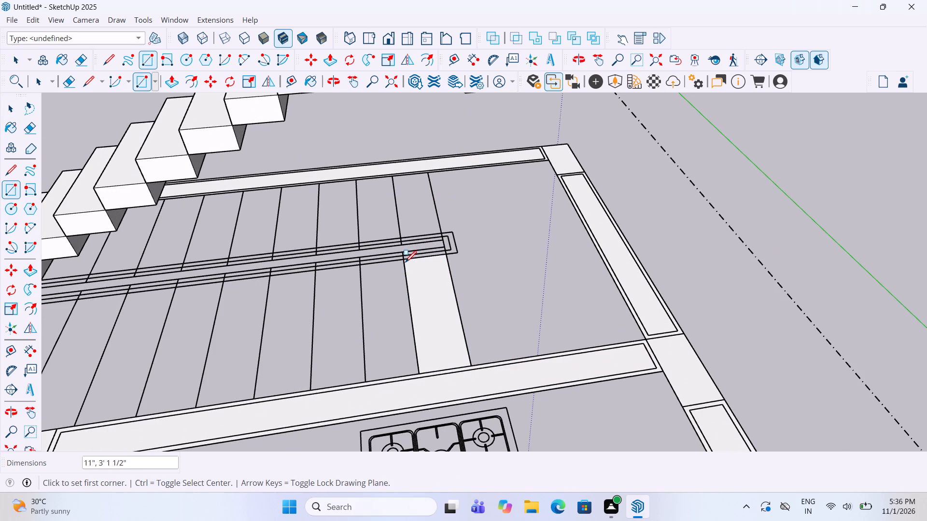
Group the second flight's tread rectangle and extrude it 6" upward inside the group.
{"action": "key", "text": "space"}
{"action": "left_click", "coordinate": [424, 311]}
{"action": "right_click", "coordinate": [424, 311]}
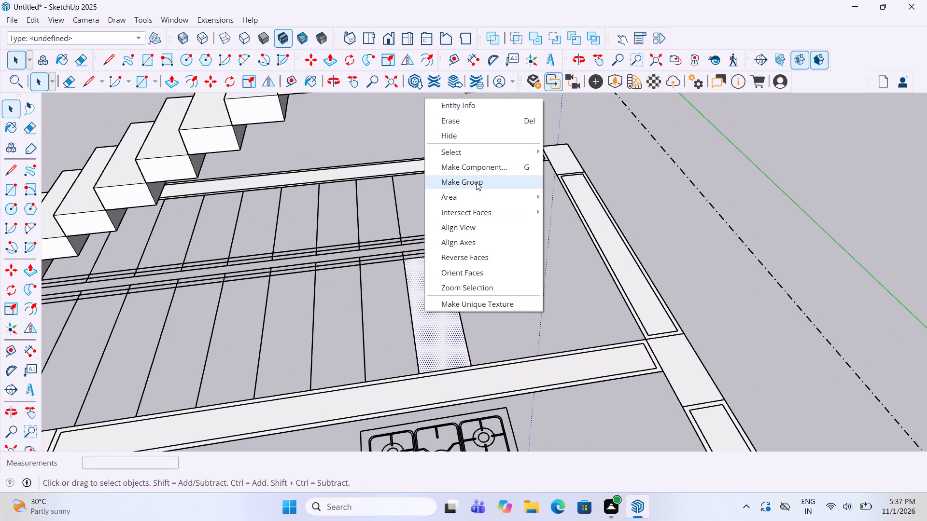
{"action": "left_click", "coordinate": [476, 182]}
{"action": "double_click", "coordinate": [440, 328]}
{"action": "key", "text": "p"}
{"action": "left_click", "coordinate": [439, 321]}
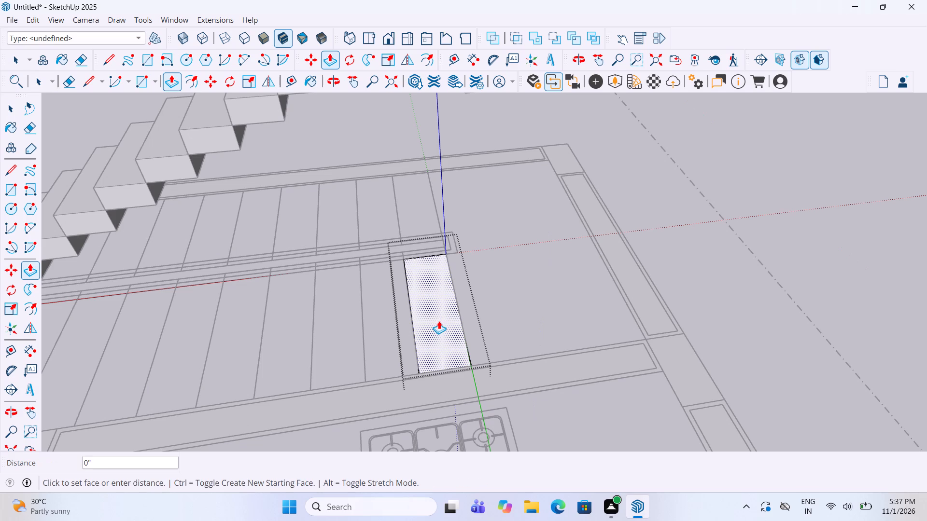
{"action": "type", "text": "6\""}
{"action": "key", "text": "Return"}
{"action": "key", "text": "space"}
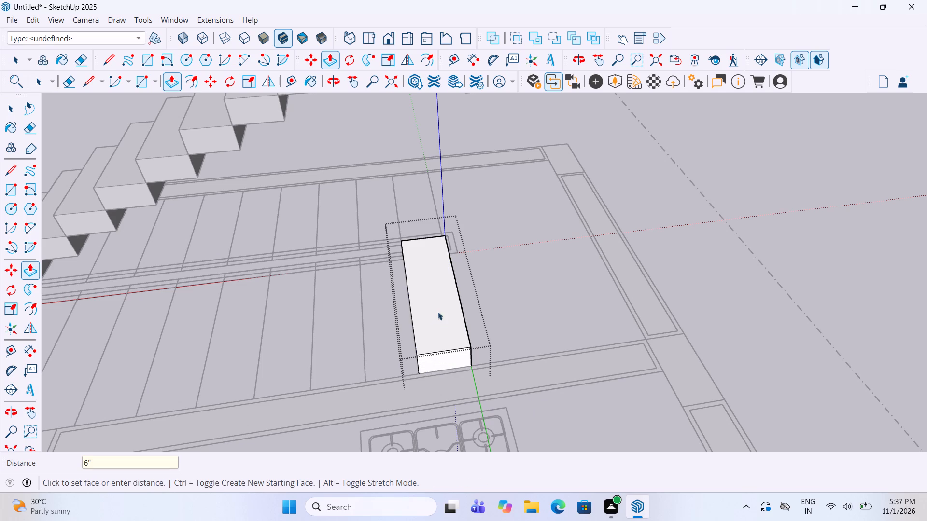
{"action": "left_click", "coordinate": [592, 293]}
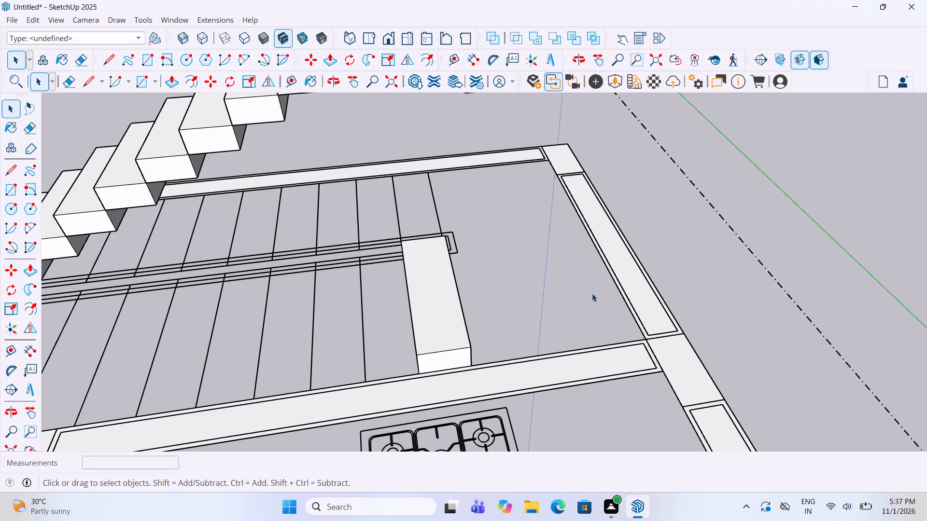
Move the new step block straight up 5' 6" so its lower outer corner meets the landing slab's upper corner.
{"action": "left_click", "coordinate": [453, 342]}
{"action": "key", "text": "m"}
{"action": "scroll", "coordinate": [468, 343], "scroll_direction": "down", "scroll_amount": 3}
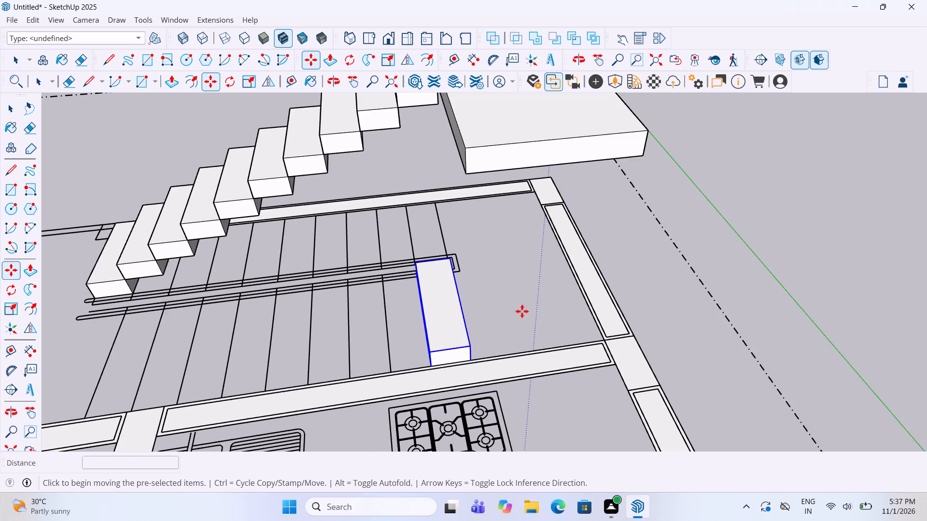
{"action": "middle_click_drag", "start_coordinate": [522, 311], "coordinate": [843, 269]}
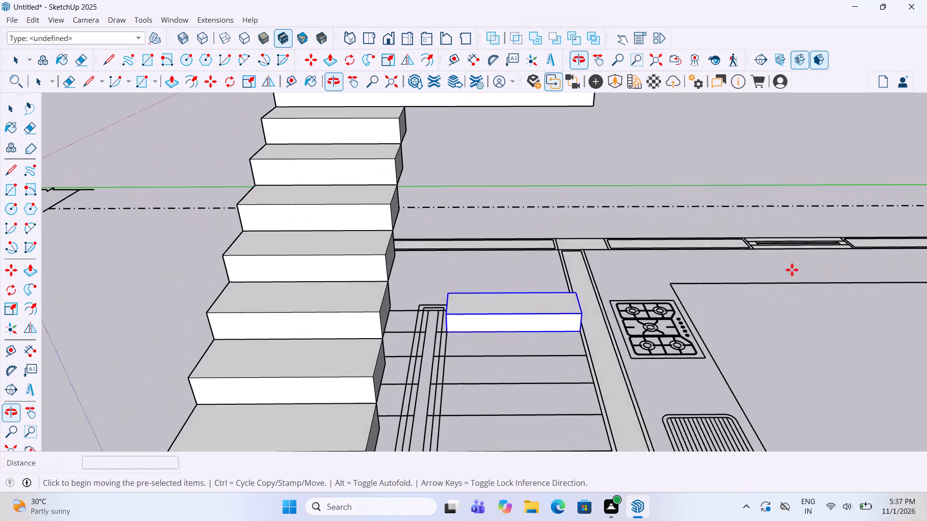
{"action": "scroll", "coordinate": [748, 270], "scroll_direction": "down", "scroll_amount": 3}
{"action": "middle_click_drag", "start_coordinate": [440, 295], "coordinate": [234, 312]}
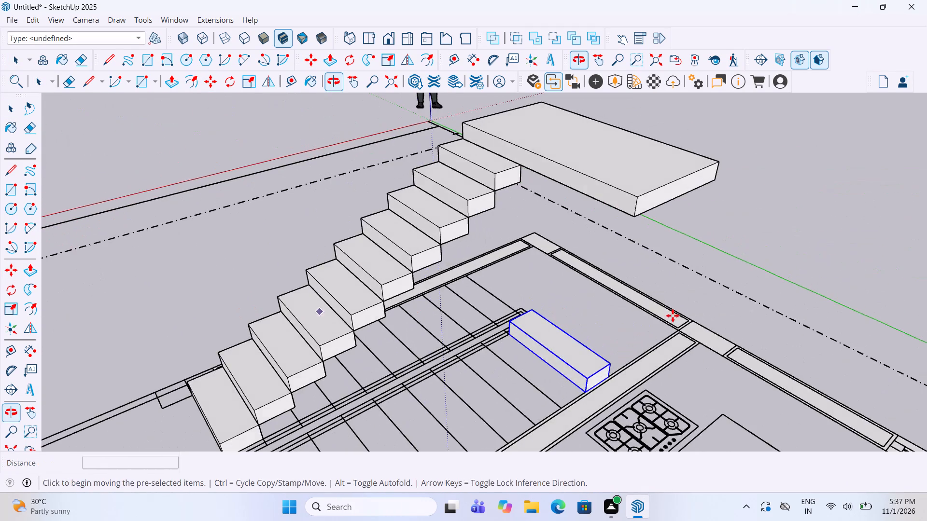
{"action": "middle_click_drag", "start_coordinate": [667, 313], "coordinate": [633, 305]}
{"action": "scroll", "coordinate": [637, 383], "scroll_direction": "up", "scroll_amount": 3}
{"action": "left_click", "coordinate": [582, 392]}
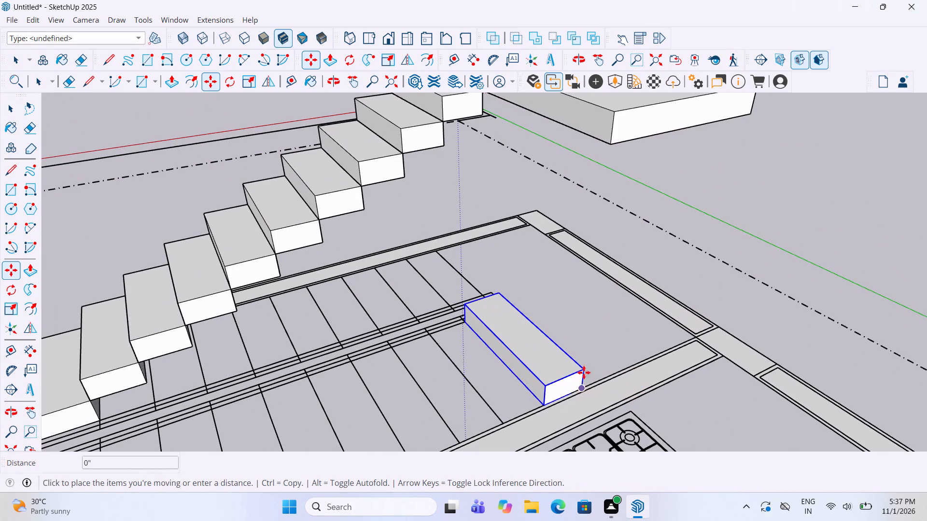
{"action": "scroll", "coordinate": [582, 398], "scroll_direction": "down", "scroll_amount": 4}
{"action": "left_click", "coordinate": [607, 214]}
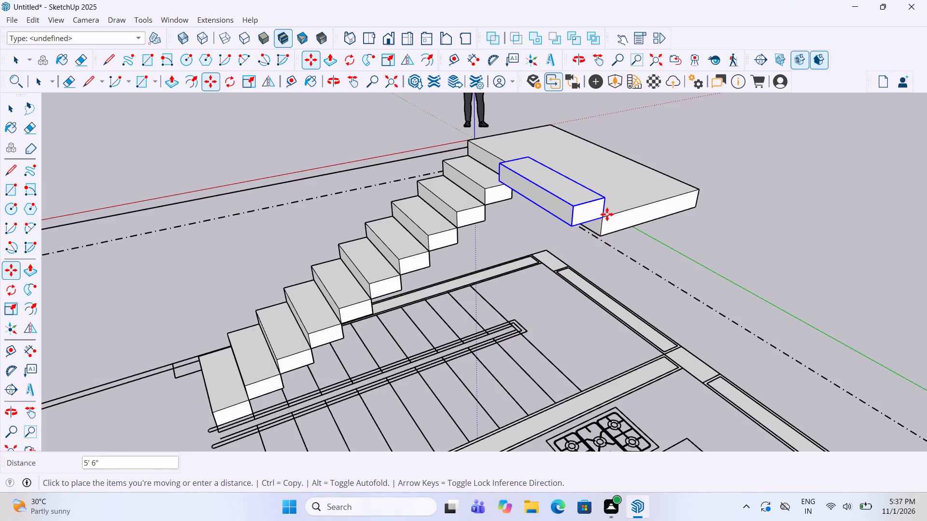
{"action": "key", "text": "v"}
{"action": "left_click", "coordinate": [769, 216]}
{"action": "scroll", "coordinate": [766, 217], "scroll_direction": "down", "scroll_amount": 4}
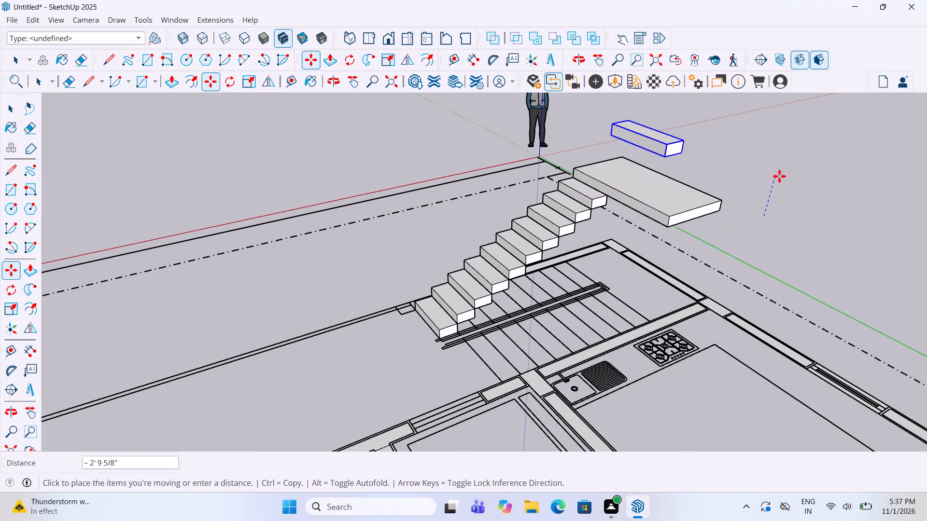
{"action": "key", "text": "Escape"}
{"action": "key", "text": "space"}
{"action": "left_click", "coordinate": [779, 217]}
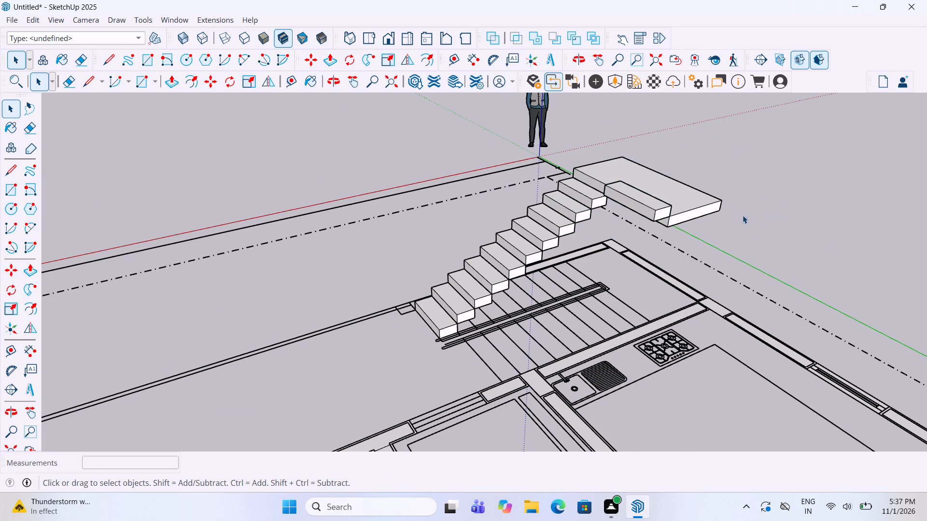
Copy the second flight's first step block twice, each about 1' 1/2" on, from its lower landing-side corner to its upper far corner.
{"action": "middle_click_drag", "start_coordinate": [674, 163], "coordinate": [832, 283]}
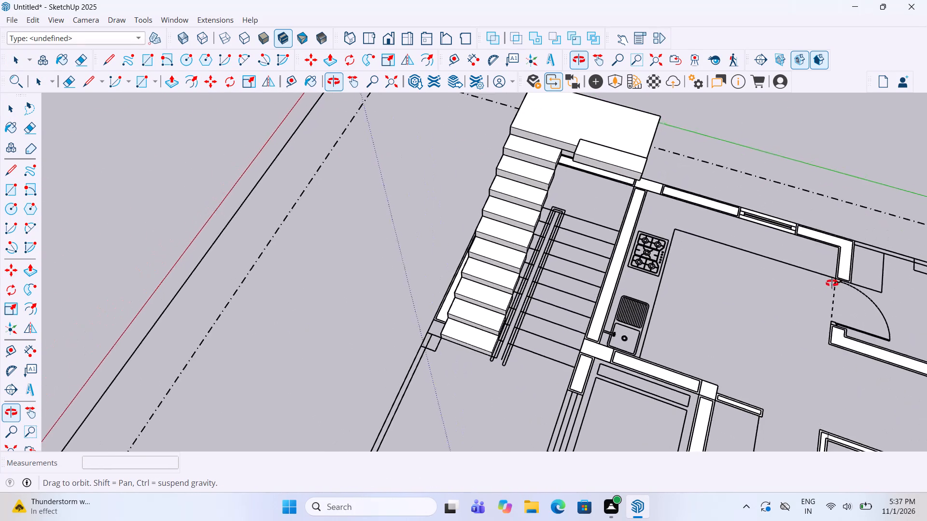
{"action": "middle_click_drag", "start_coordinate": [832, 283], "coordinate": [593, 204]}
{"action": "scroll", "coordinate": [677, 344], "scroll_direction": "up", "scroll_amount": 4}
{"action": "middle_click_drag", "start_coordinate": [668, 338], "coordinate": [665, 338]}
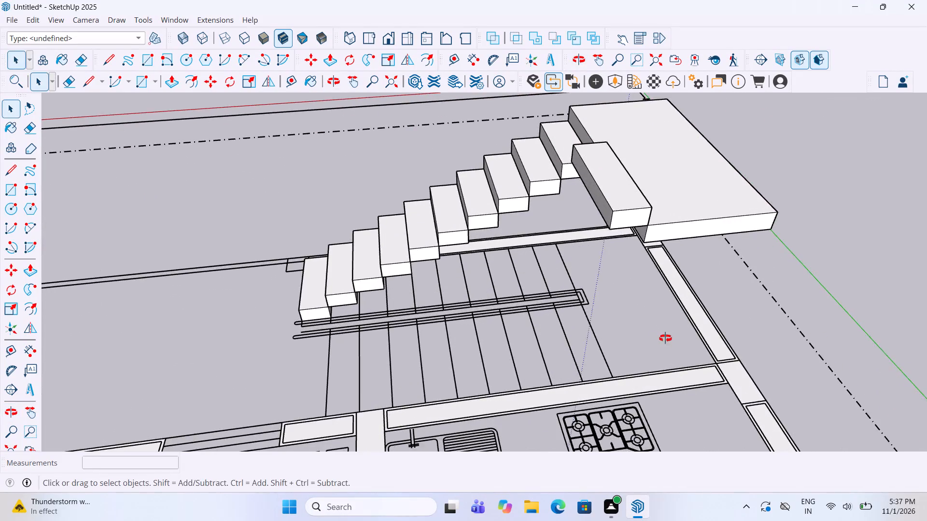
{"action": "middle_click_drag", "start_coordinate": [665, 338], "coordinate": [646, 339]}
{"action": "left_click", "coordinate": [609, 211]}
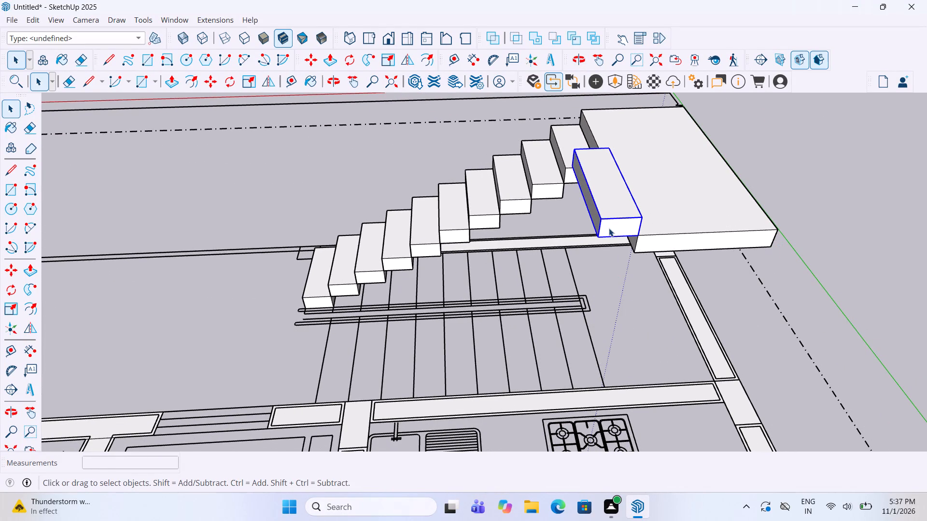
{"action": "key", "text": "m"}
{"action": "left_click", "coordinate": [640, 238]}
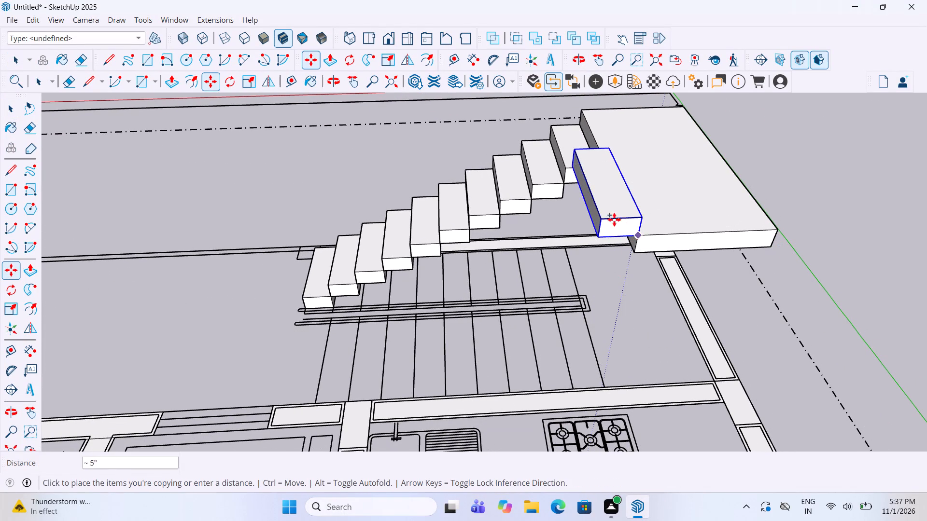
{"action": "left_click", "coordinate": [603, 220]}
{"action": "key", "text": "m"}
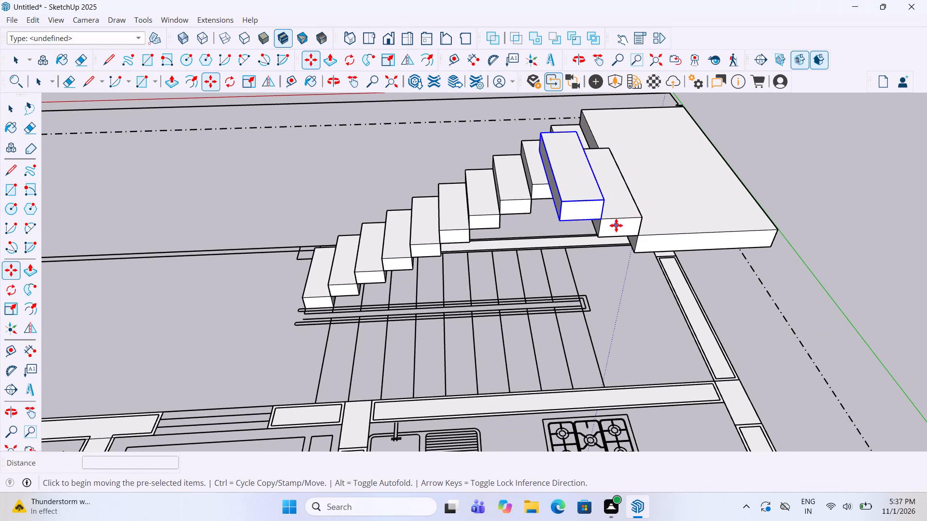
{"action": "left_click", "coordinate": [604, 219]}
{"action": "left_click", "coordinate": [562, 200]}
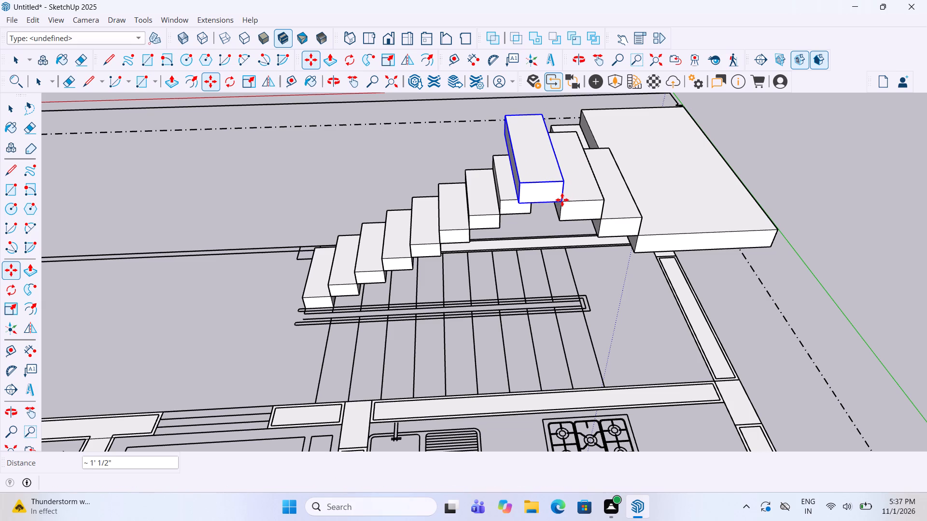
Add four more second-flight steps, copying each newest block by its lower landing-side corner to its upper far corner, about 1' 1/2" apart.
{"action": "key", "text": "m"}
{"action": "left_click", "coordinate": [566, 206]}
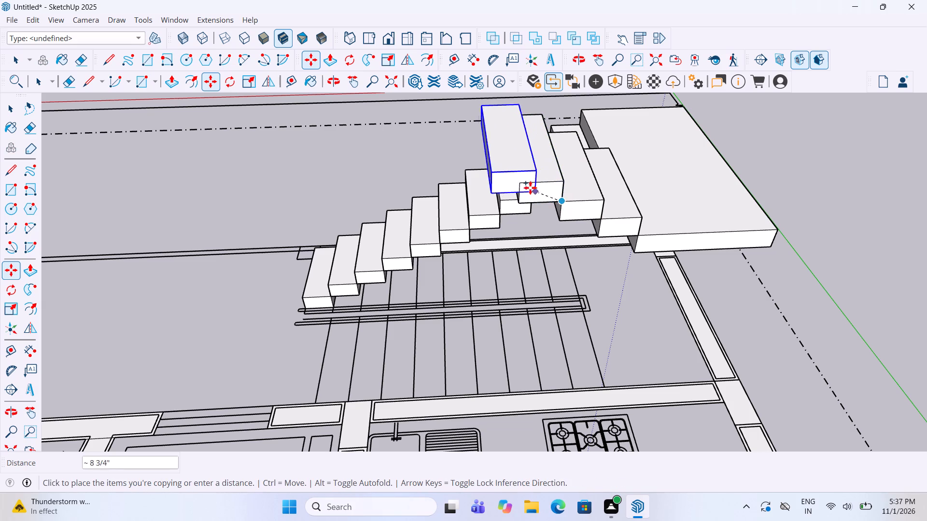
{"action": "left_click", "coordinate": [524, 186]}
{"action": "key", "text": "m"}
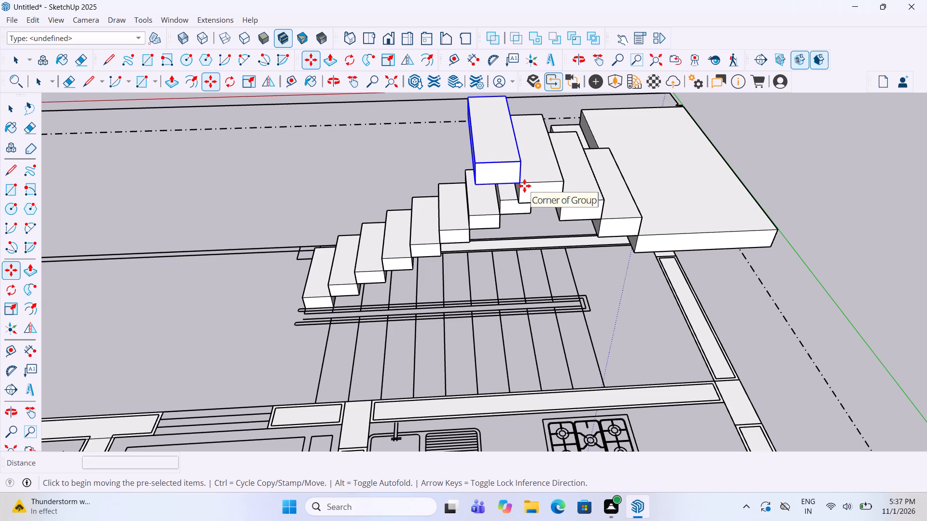
{"action": "left_click", "coordinate": [520, 185]}
{"action": "left_click", "coordinate": [477, 165]}
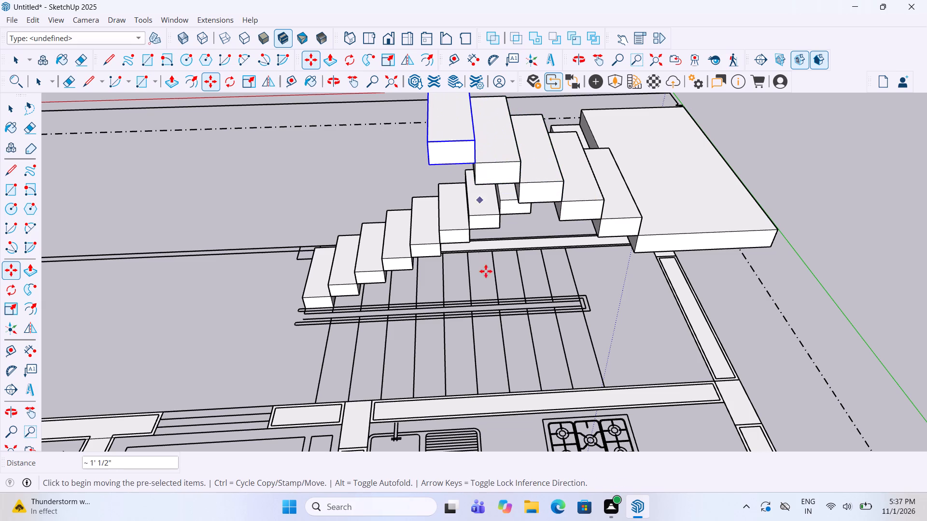
{"action": "scroll", "coordinate": [492, 333], "scroll_direction": "down", "scroll_amount": 5}
{"action": "scroll", "coordinate": [492, 206], "scroll_direction": "up", "scroll_amount": 4}
{"action": "key", "text": "m"}
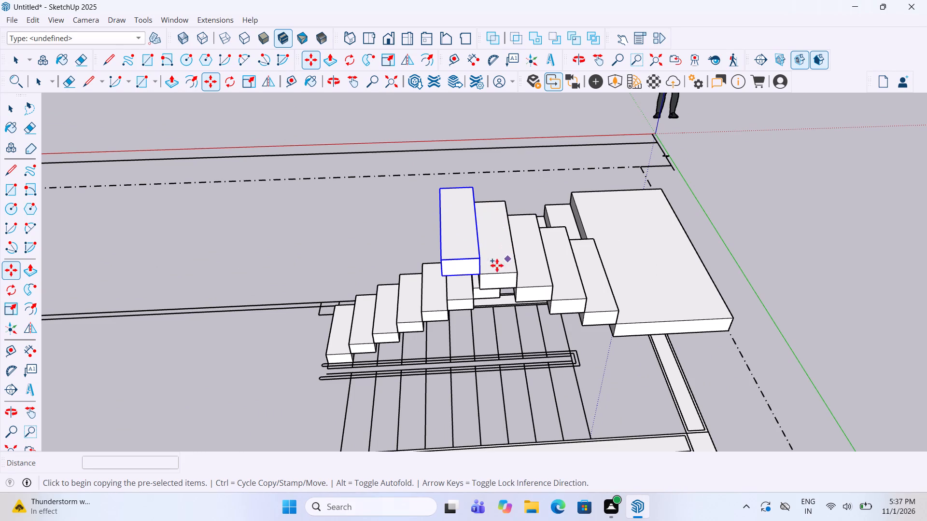
{"action": "left_click", "coordinate": [482, 278]}
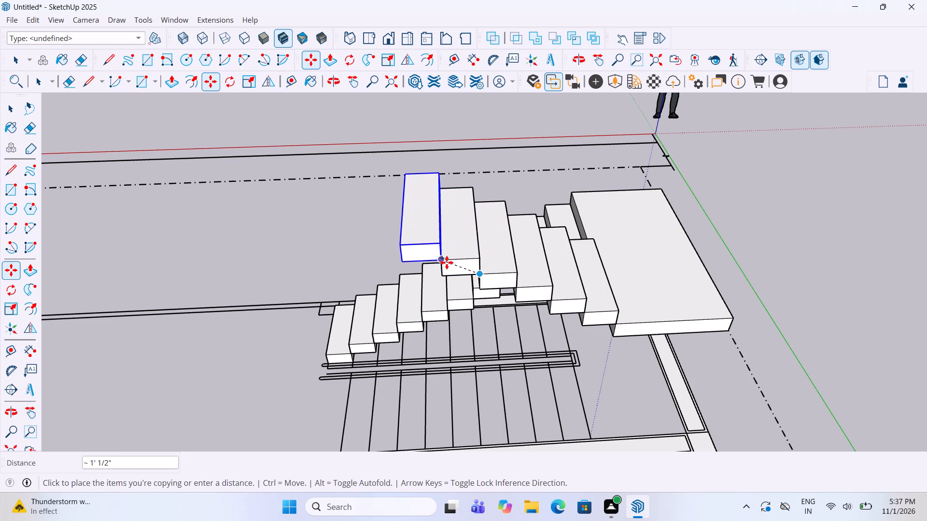
{"action": "left_click", "coordinate": [447, 262]}
{"action": "key", "text": "m"}
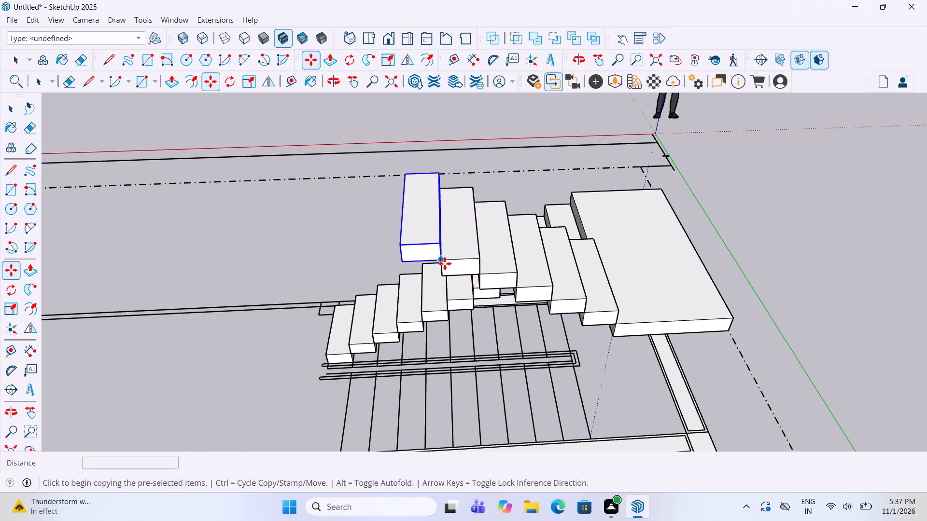
{"action": "left_click", "coordinate": [445, 263]}
{"action": "left_click", "coordinate": [406, 244]}
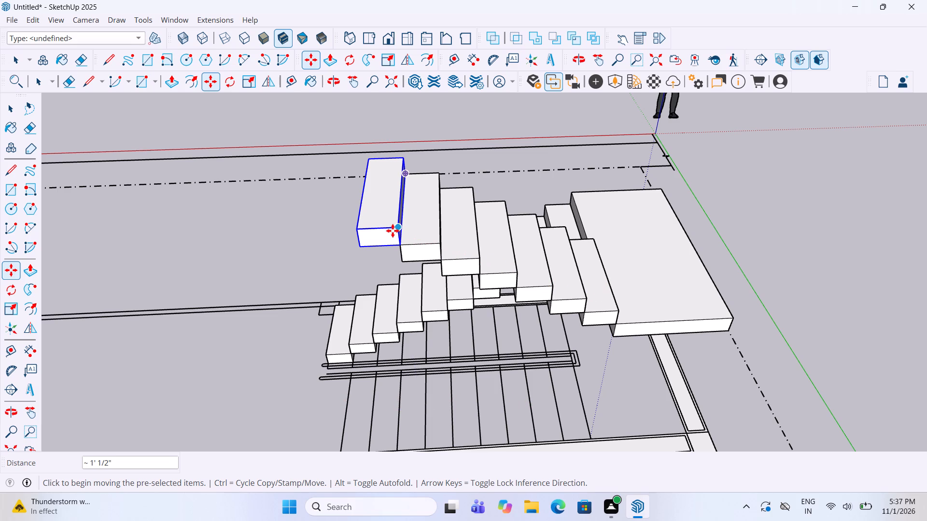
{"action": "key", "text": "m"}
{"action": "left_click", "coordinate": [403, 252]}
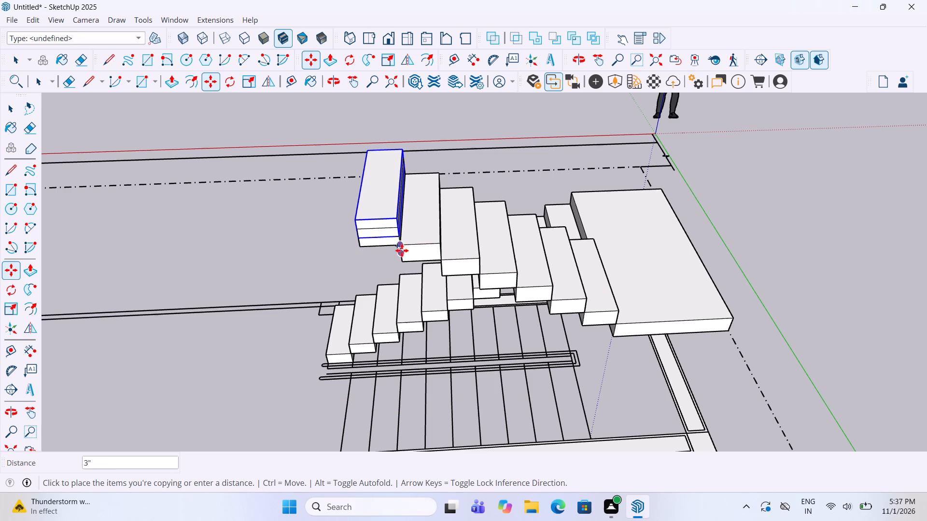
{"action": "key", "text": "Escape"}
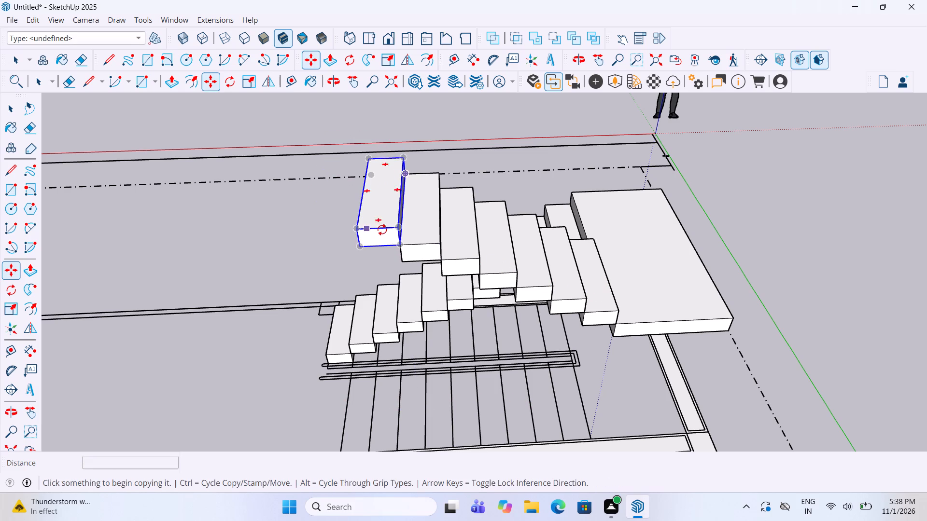
Copy the topmost second-flight step two more times corner to corner, bringing the flight to nine steps.
{"action": "key", "text": "m"}
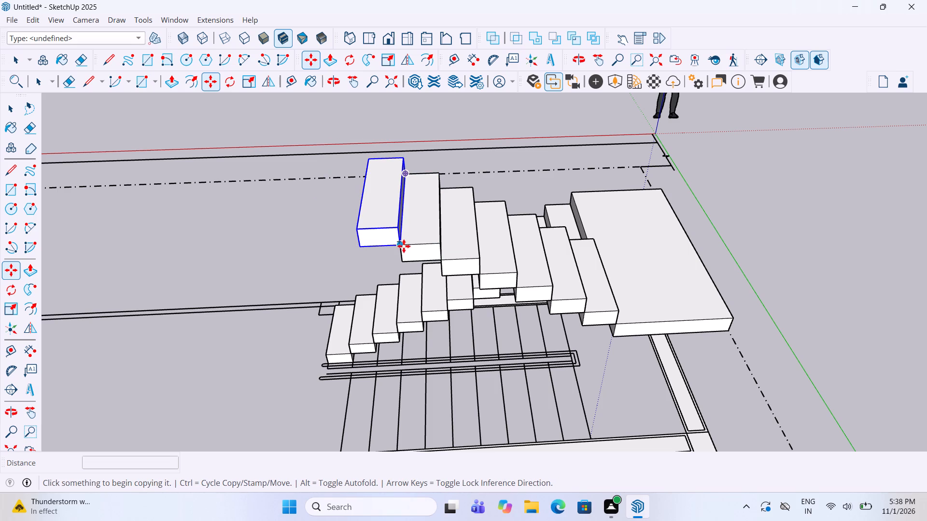
{"action": "left_click", "coordinate": [402, 244]}
{"action": "left_click", "coordinate": [357, 228]}
{"action": "key", "text": "m"}
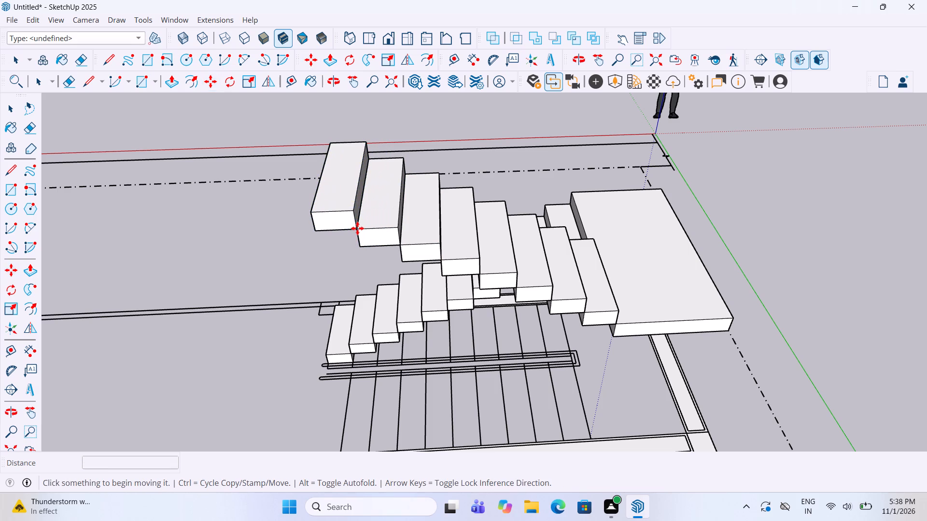
{"action": "left_click", "coordinate": [360, 231]}
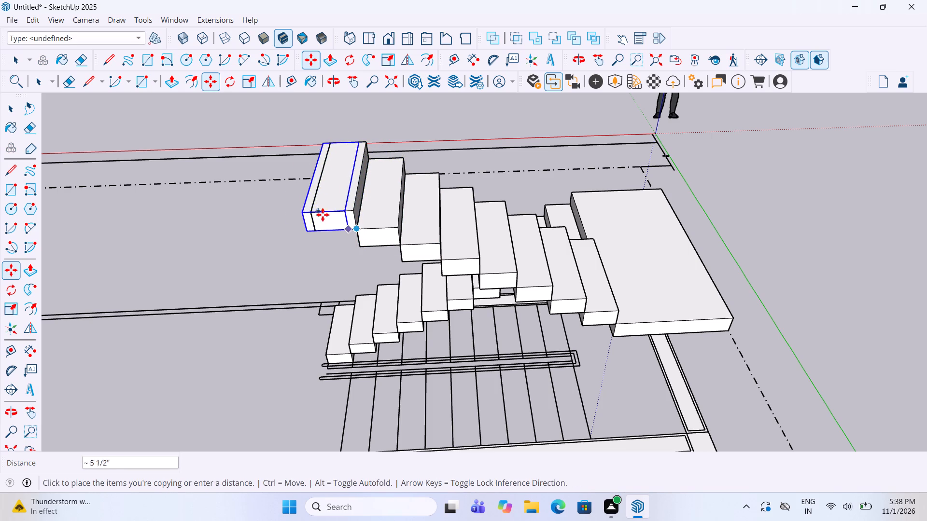
{"action": "left_click", "coordinate": [311, 216]}
{"action": "key", "text": "space"}
{"action": "left_click", "coordinate": [247, 340]}
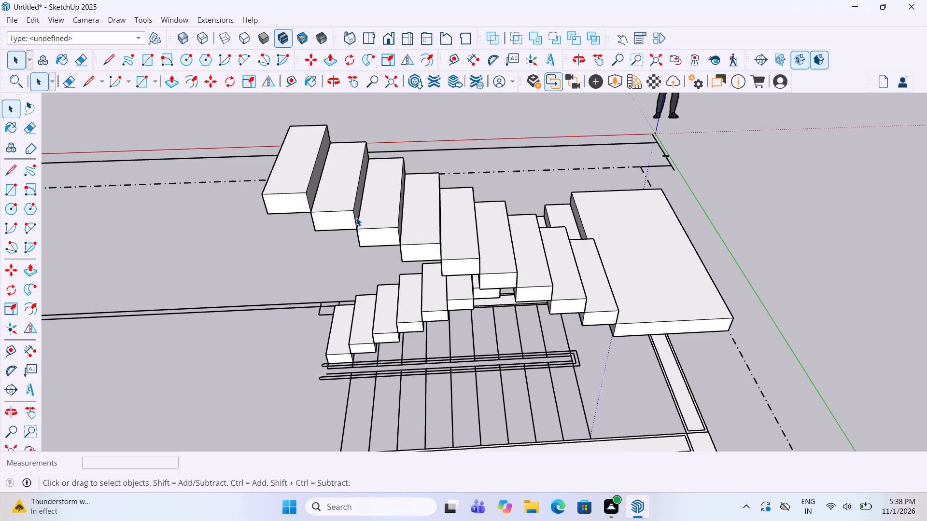
Examine the two-flight staircase and its landing against the floor plan from several sides.
{"action": "scroll", "coordinate": [356, 218], "scroll_direction": "down", "scroll_amount": 11}
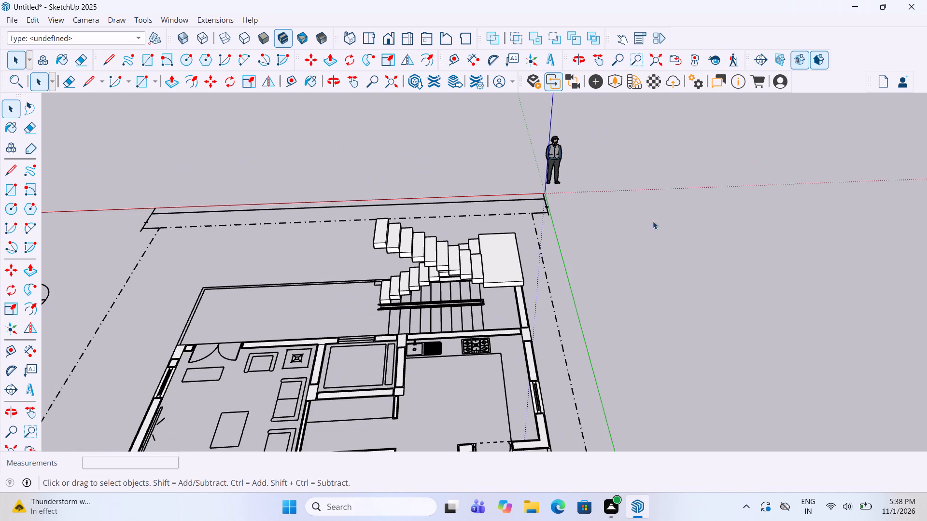
{"action": "left_click", "coordinate": [689, 212]}
{"action": "middle_click_drag", "start_coordinate": [269, 311], "coordinate": [642, 278]}
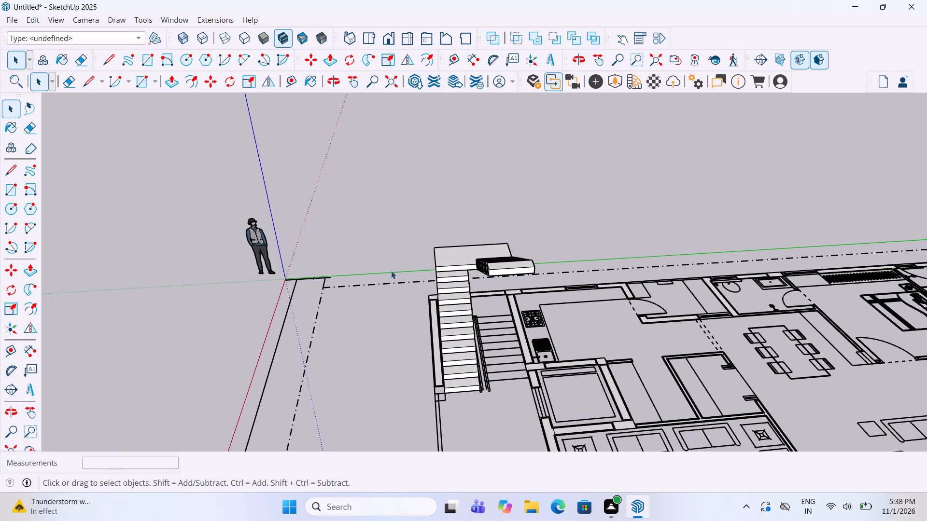
{"action": "scroll", "coordinate": [372, 271], "scroll_direction": "down", "scroll_amount": 11}
{"action": "scroll", "coordinate": [533, 382], "scroll_direction": "up", "scroll_amount": 6}
{"action": "scroll", "coordinate": [413, 341], "scroll_direction": "up", "scroll_amount": 4}
{"action": "middle_click_drag", "start_coordinate": [413, 341], "coordinate": [406, 389]}
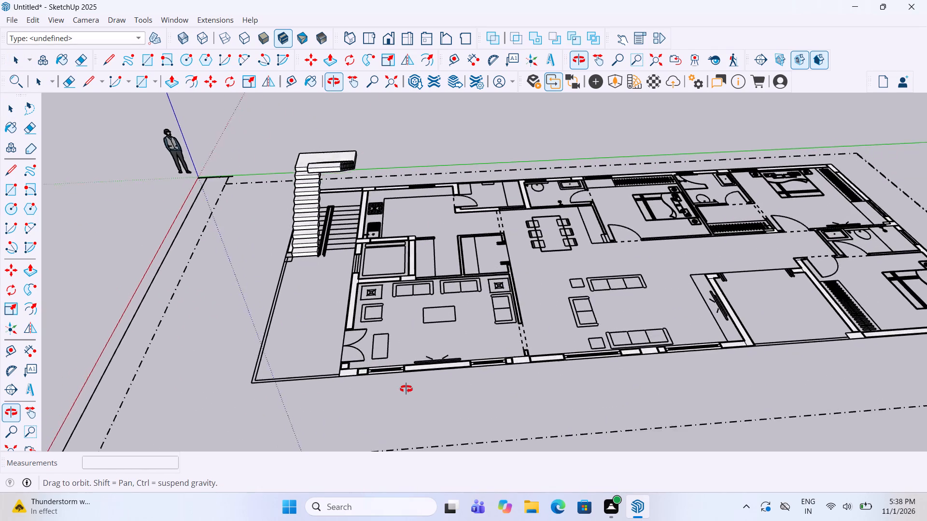
{"action": "middle_click_drag", "start_coordinate": [406, 389], "coordinate": [410, 401]}
{"action": "scroll", "coordinate": [550, 293], "scroll_direction": "down", "scroll_amount": 3}
{"action": "middle_click_drag", "start_coordinate": [341, 271], "coordinate": [607, 273]}
Group the traced face of the long outer wall running alongside the first flight.
{"action": "scroll", "coordinate": [397, 363], "scroll_direction": "up", "scroll_amount": 5}
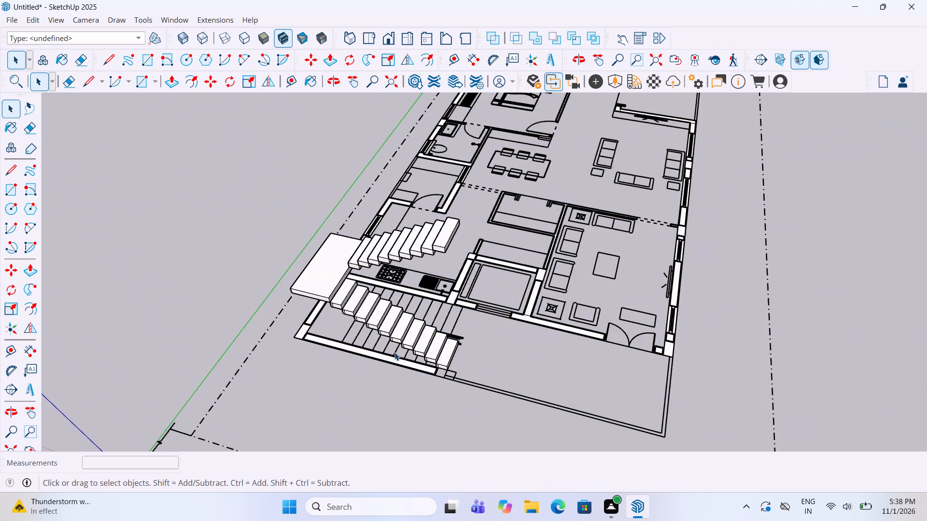
{"action": "scroll", "coordinate": [394, 352], "scroll_direction": "up", "scroll_amount": 5}
{"action": "scroll", "coordinate": [394, 356], "scroll_direction": "down", "scroll_amount": 1}
{"action": "scroll", "coordinate": [397, 371], "scroll_direction": "up", "scroll_amount": 5}
{"action": "left_click", "coordinate": [396, 357]}
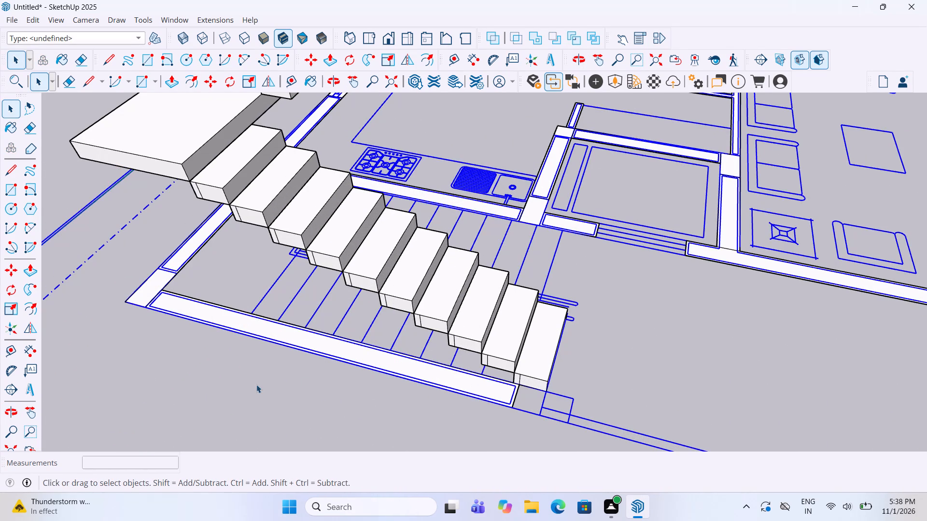
{"action": "left_click", "coordinate": [256, 384]}
{"action": "left_click", "coordinate": [321, 346]}
{"action": "right_click", "coordinate": [321, 346]}
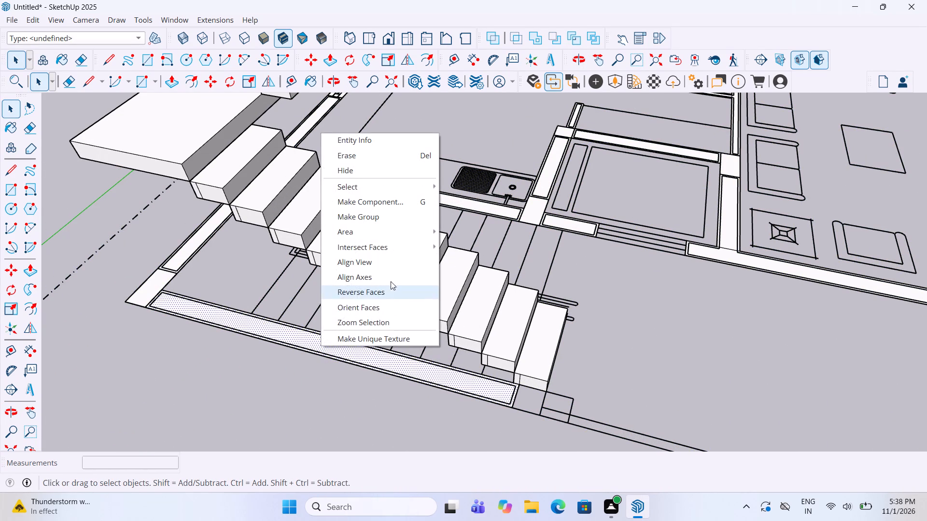
{"action": "left_click", "coordinate": [381, 217]}
Delete the joined face covering the stairwell's end wall by the landing and its outer corner column.
{"action": "scroll", "coordinate": [376, 336], "scroll_direction": "down", "scroll_amount": 5}
{"action": "middle_click_drag", "start_coordinate": [186, 309], "coordinate": [261, 321]}
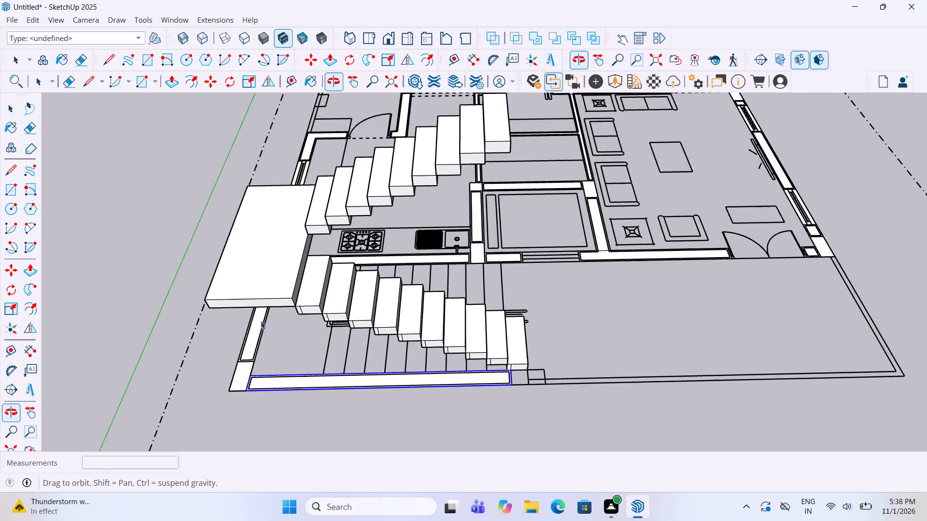
{"action": "scroll", "coordinate": [260, 323], "scroll_direction": "up", "scroll_amount": 3}
{"action": "left_click", "coordinate": [231, 394]}
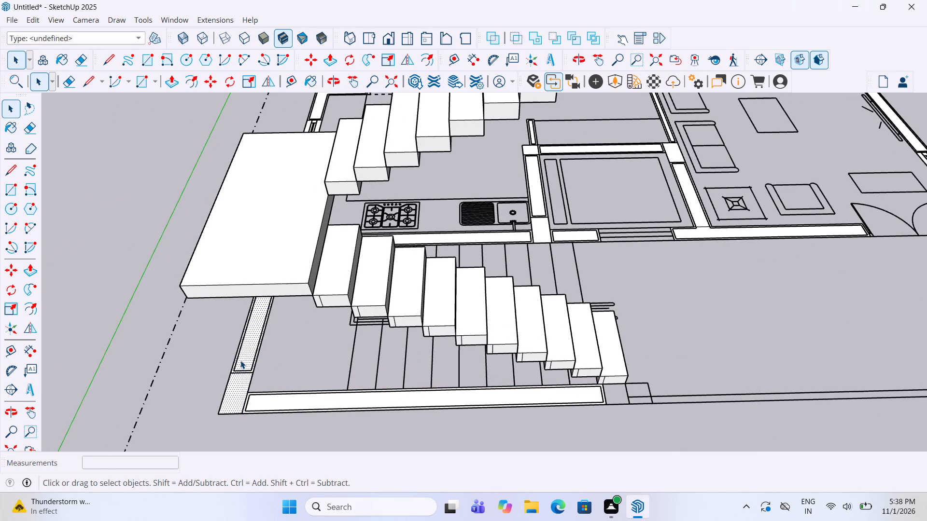
{"action": "scroll", "coordinate": [260, 386], "scroll_direction": "down", "scroll_amount": 1}
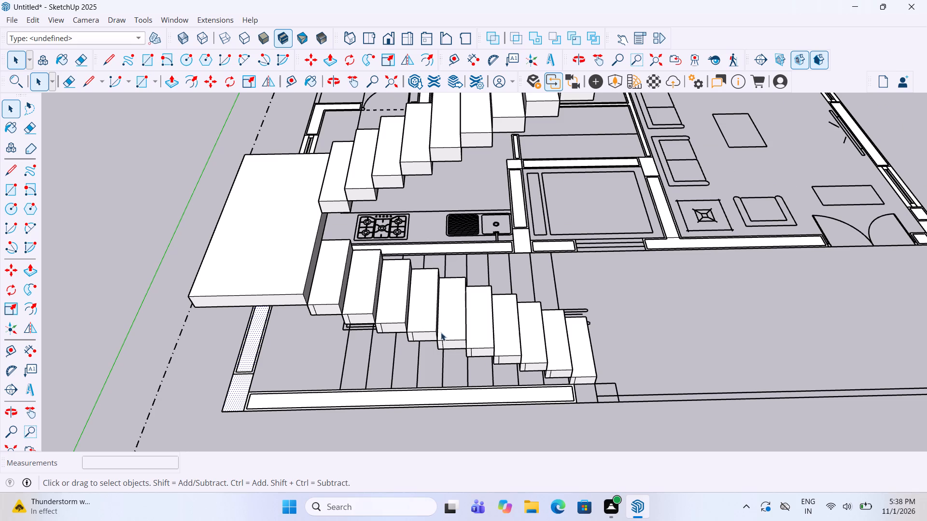
{"action": "scroll", "coordinate": [483, 344], "scroll_direction": "down", "scroll_amount": 3}
{"action": "scroll", "coordinate": [292, 378], "scroll_direction": "up", "scroll_amount": 6}
{"action": "middle_click_drag", "start_coordinate": [295, 381], "coordinate": [305, 374]}
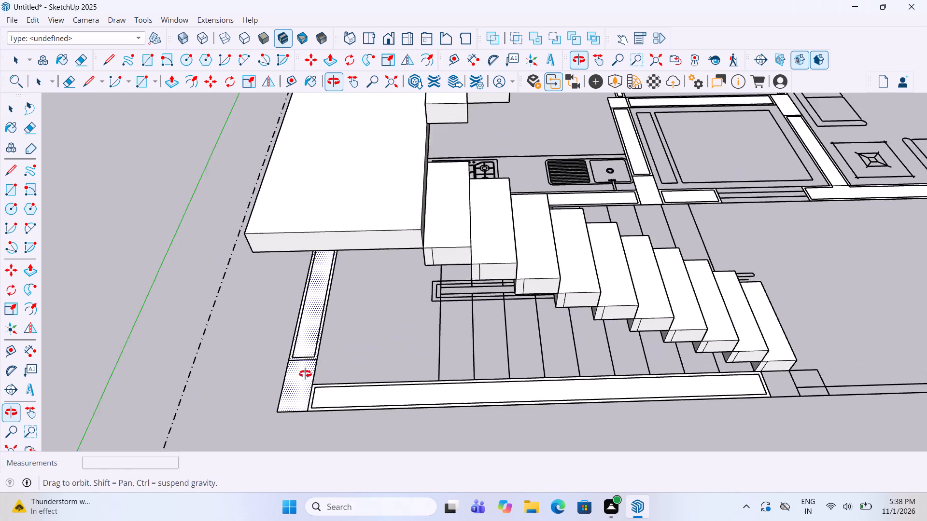
{"action": "middle_click_drag", "start_coordinate": [305, 374], "coordinate": [332, 360]}
{"action": "scroll", "coordinate": [496, 322], "scroll_direction": "down", "scroll_amount": 6}
{"action": "scroll", "coordinate": [371, 385], "scroll_direction": "up", "scroll_amount": 5}
{"action": "scroll", "coordinate": [422, 343], "scroll_direction": "up", "scroll_amount": 3}
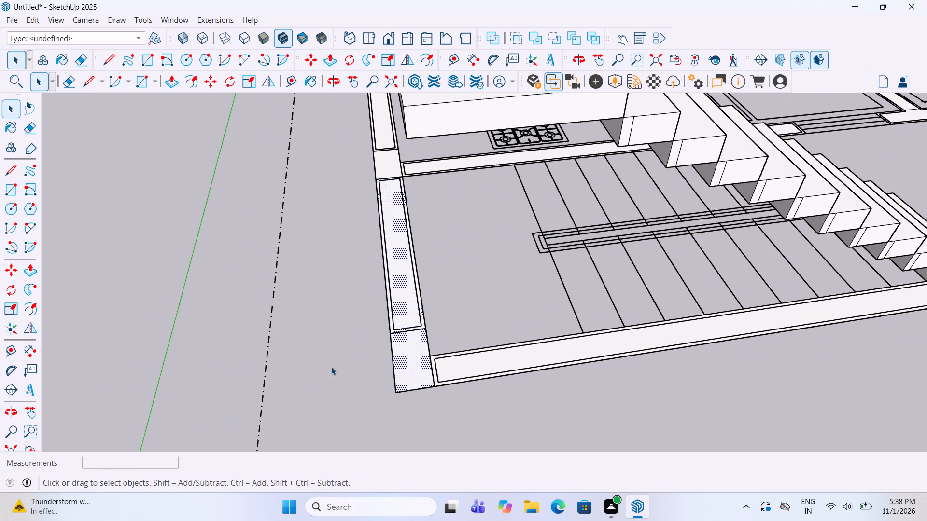
{"action": "left_click", "coordinate": [292, 377]}
{"action": "left_click", "coordinate": [405, 371]}
{"action": "scroll", "coordinate": [405, 371], "scroll_direction": "down", "scroll_amount": 4}
{"action": "middle_click_drag", "start_coordinate": [405, 371], "coordinate": [639, 352]}
{"action": "scroll", "coordinate": [651, 349], "scroll_direction": "up", "scroll_amount": 4}
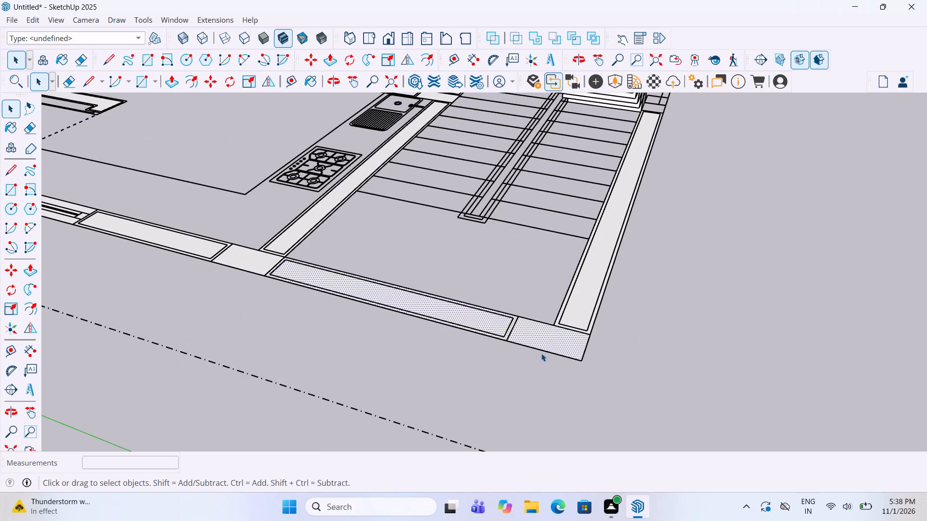
{"action": "key", "text": "space"}
{"action": "key", "text": "Delete"}
Trace the stairwell's end wall with a 5' 9" by 9" rectangle between the junction column and the outer corner column.
{"action": "scroll", "coordinate": [468, 361], "scroll_direction": "down", "scroll_amount": 1}
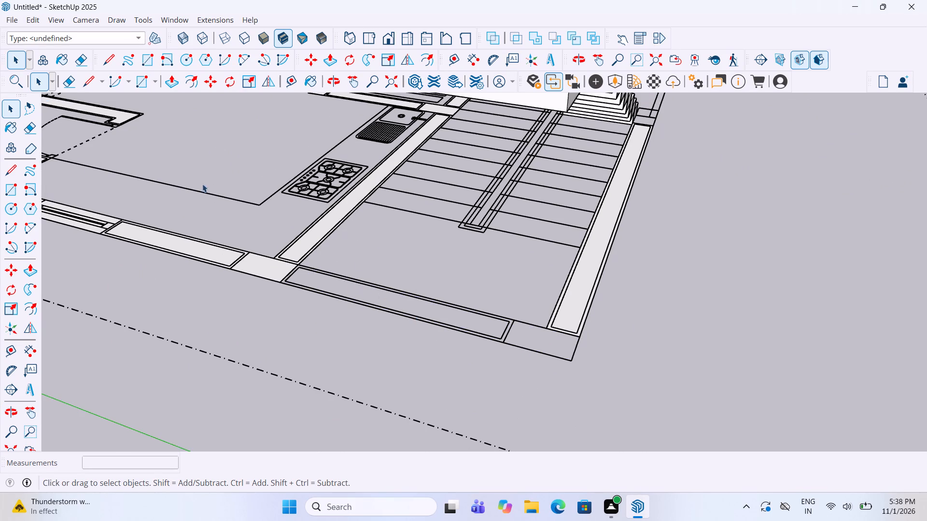
{"action": "left_click", "coordinate": [13, 188]}
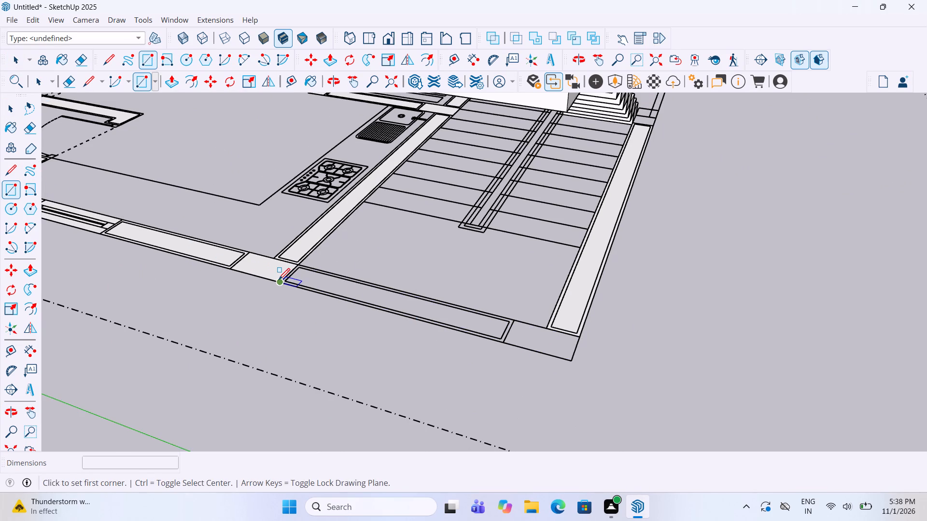
{"action": "left_click", "coordinate": [279, 281]}
{"action": "scroll", "coordinate": [520, 320], "scroll_direction": "up", "scroll_amount": 5}
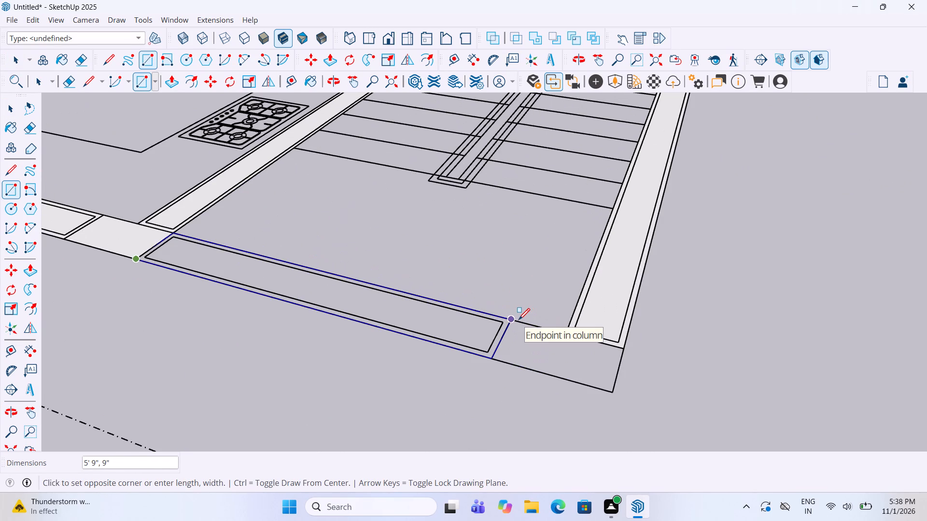
{"action": "left_click", "coordinate": [519, 321]}
Make separate groups of the stairwell's outer corner column face and the newly traced end wall face.
{"action": "key", "text": "space"}
{"action": "left_click", "coordinate": [544, 351]}
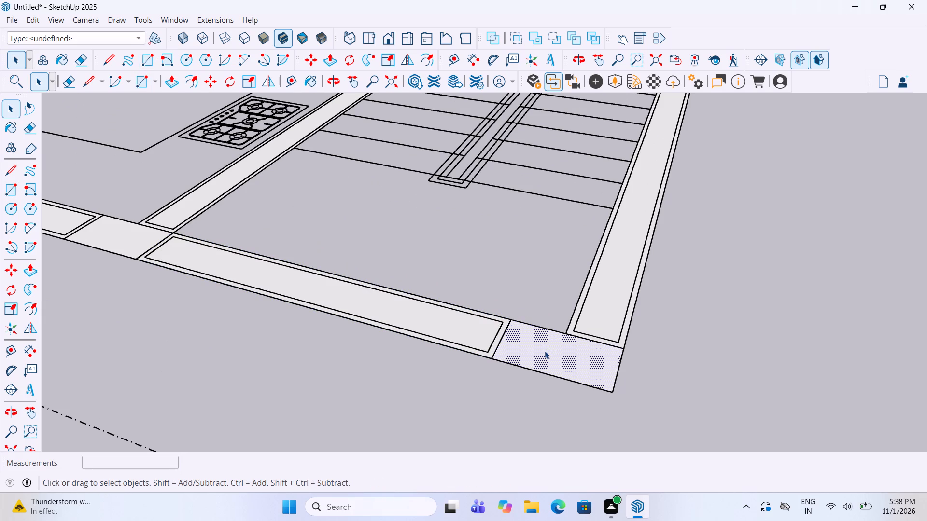
{"action": "right_click", "coordinate": [545, 351]}
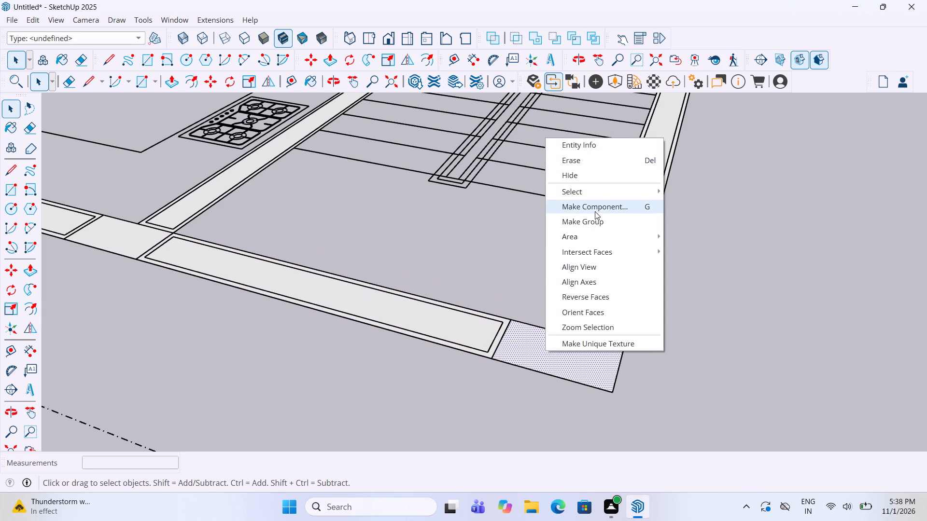
{"action": "left_click", "coordinate": [597, 223]}
{"action": "left_click", "coordinate": [433, 317]}
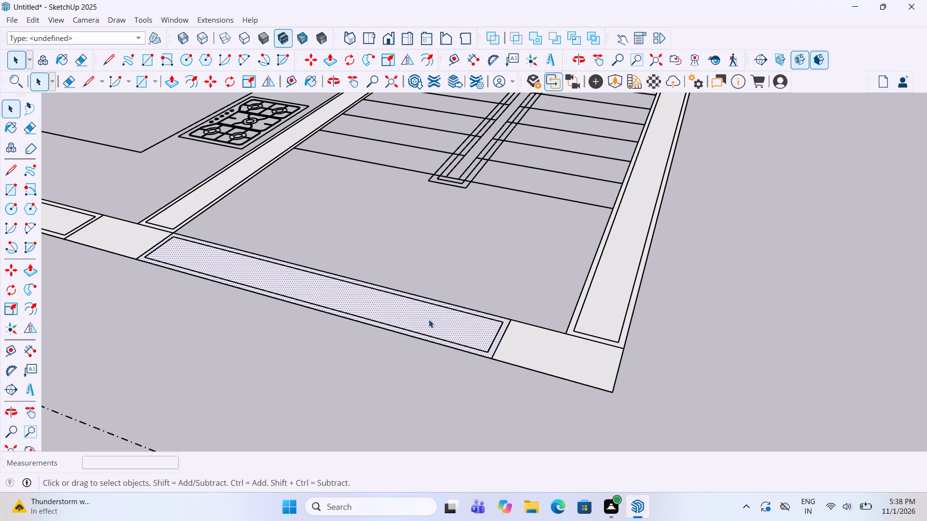
{"action": "right_click", "coordinate": [429, 319]}
{"action": "left_click", "coordinate": [502, 197]}
{"action": "scroll", "coordinate": [510, 305], "scroll_direction": "down", "scroll_amount": 3}
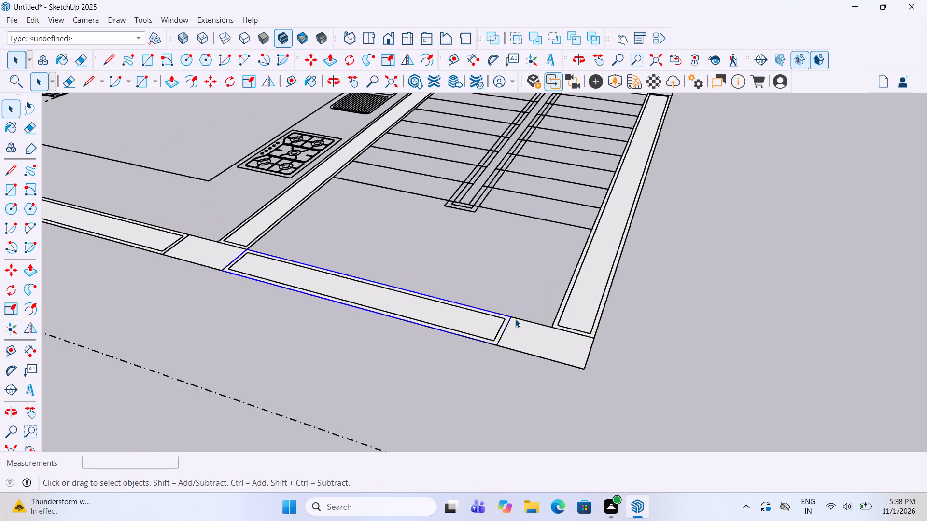
{"action": "scroll", "coordinate": [515, 319], "scroll_direction": "down", "scroll_amount": 2}
{"action": "left_click", "coordinate": [686, 293]}
Make separate groups of the column at the kitchen–stairwell junction and the long wall between those two spaces.
{"action": "scroll", "coordinate": [683, 293], "scroll_direction": "down", "scroll_amount": 5}
{"action": "middle_click_drag", "start_coordinate": [261, 227], "coordinate": [383, 255]}
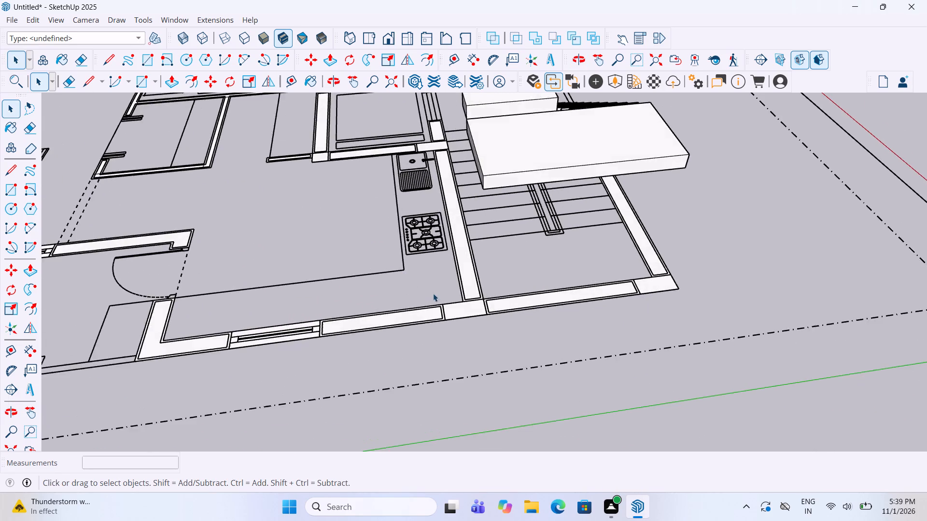
{"action": "scroll", "coordinate": [436, 297], "scroll_direction": "up", "scroll_amount": 5}
{"action": "left_click", "coordinate": [482, 320]}
{"action": "right_click", "coordinate": [482, 320]}
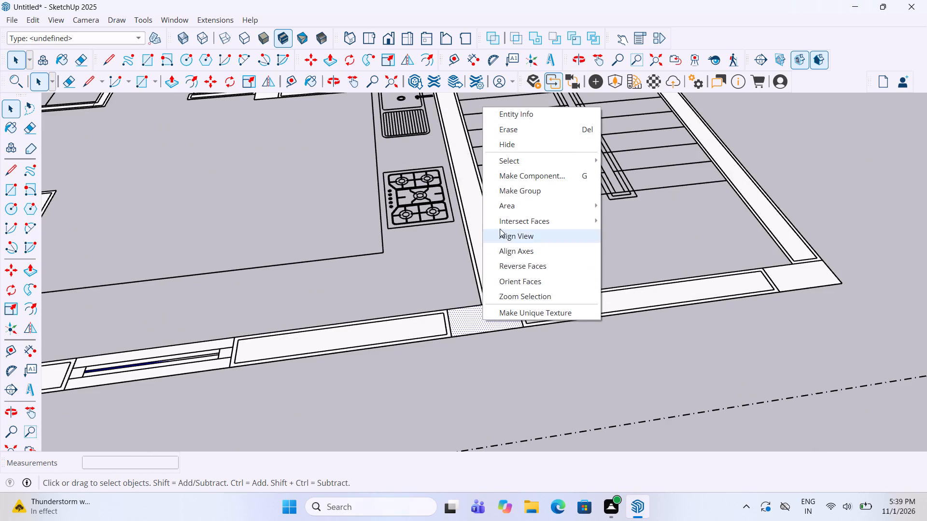
{"action": "left_click", "coordinate": [507, 187]}
{"action": "left_click", "coordinate": [490, 250]}
{"action": "right_click", "coordinate": [490, 250]}
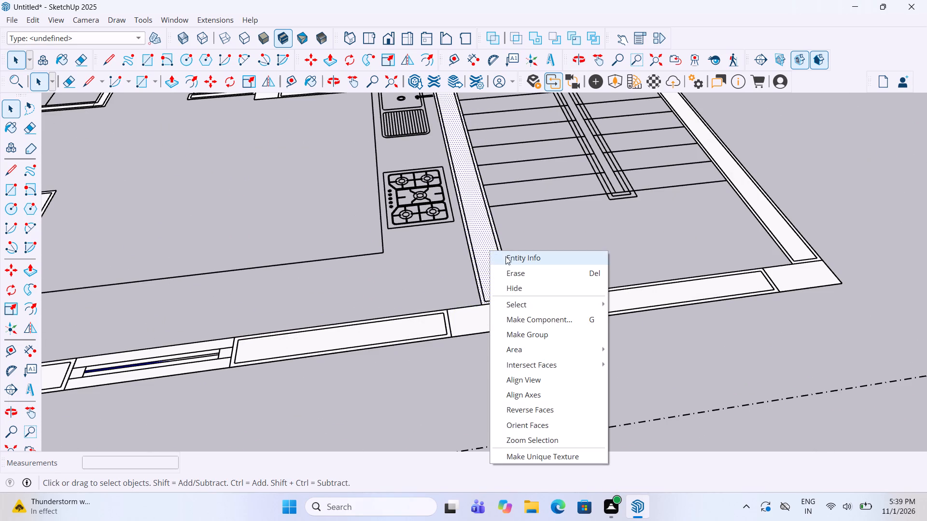
{"action": "left_click", "coordinate": [512, 338]}
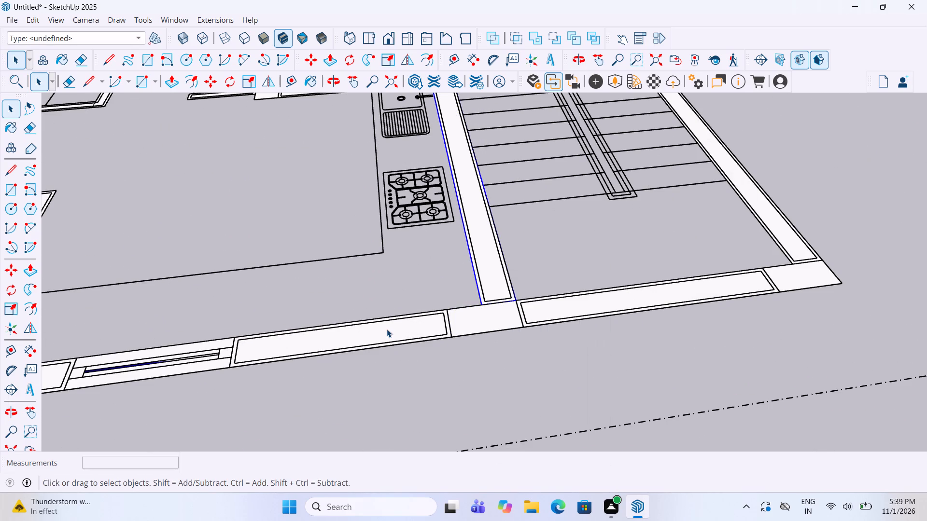
Make separate groups of the kitchen's outer wall segment beside the junction column and the adjoining window.
{"action": "left_click", "coordinate": [387, 329]}
{"action": "right_click", "coordinate": [387, 329]}
{"action": "left_click", "coordinate": [450, 202]}
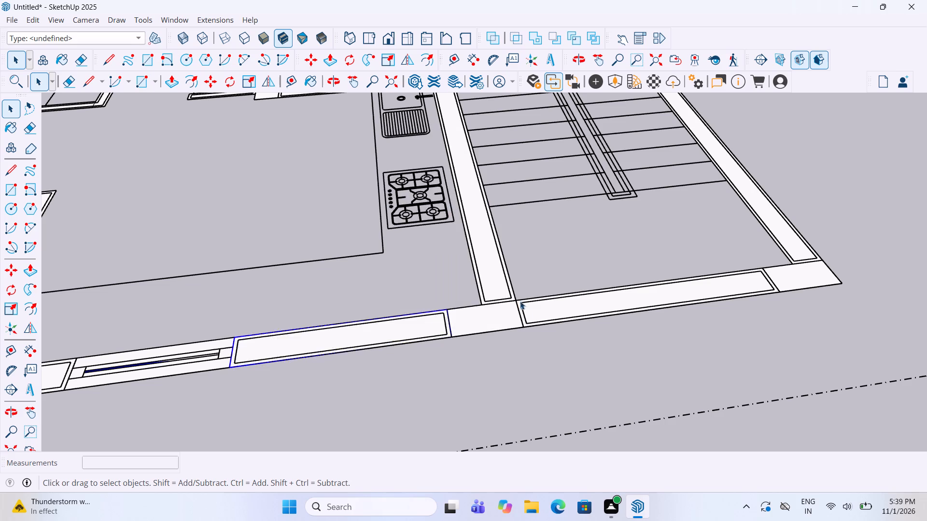
{"action": "scroll", "coordinate": [527, 320], "scroll_direction": "down", "scroll_amount": 10}
{"action": "scroll", "coordinate": [378, 319], "scroll_direction": "up", "scroll_amount": 10}
{"action": "left_click", "coordinate": [381, 346]}
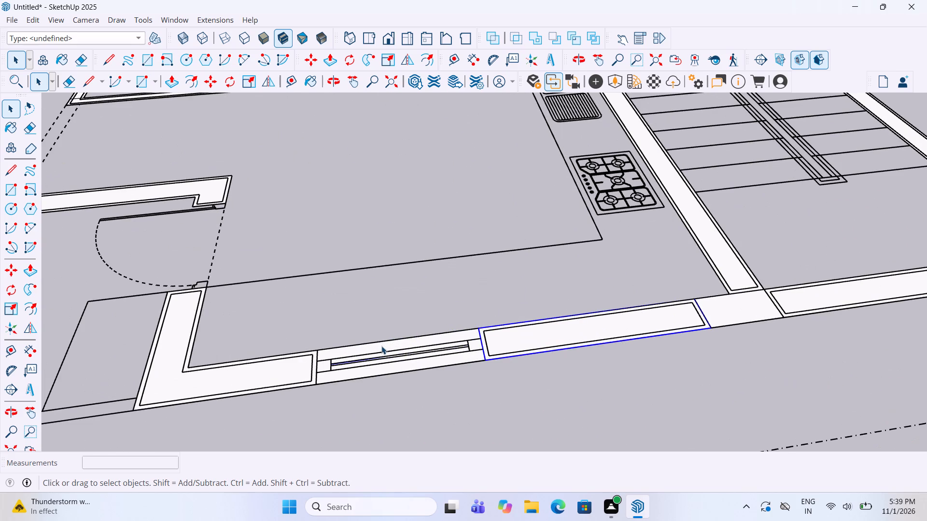
{"action": "right_click", "coordinate": [381, 346]}
{"action": "left_click", "coordinate": [439, 214]}
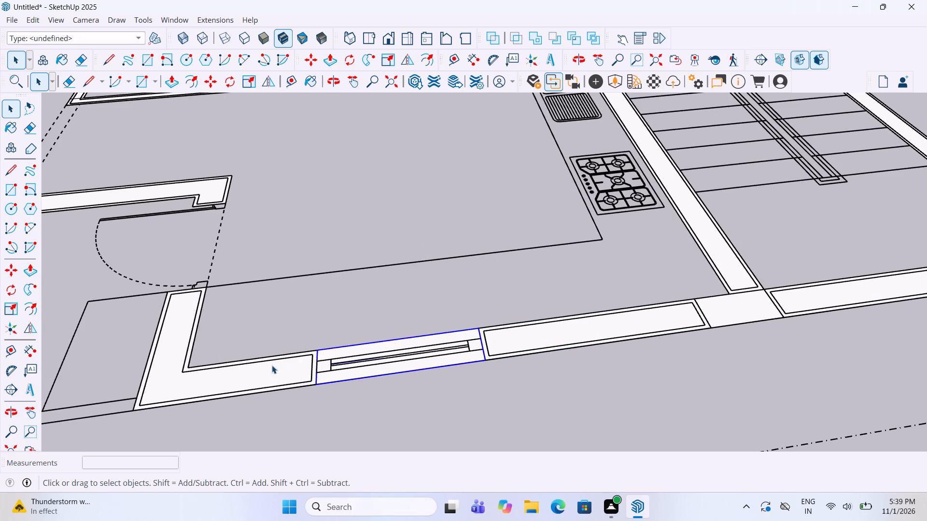
Make separate groups of the L-shaped corner wall and the notched wall on either side of the kitchen's door opening.
{"action": "left_click", "coordinate": [246, 367]}
{"action": "right_click", "coordinate": [246, 367]}
{"action": "left_click", "coordinate": [313, 236]}
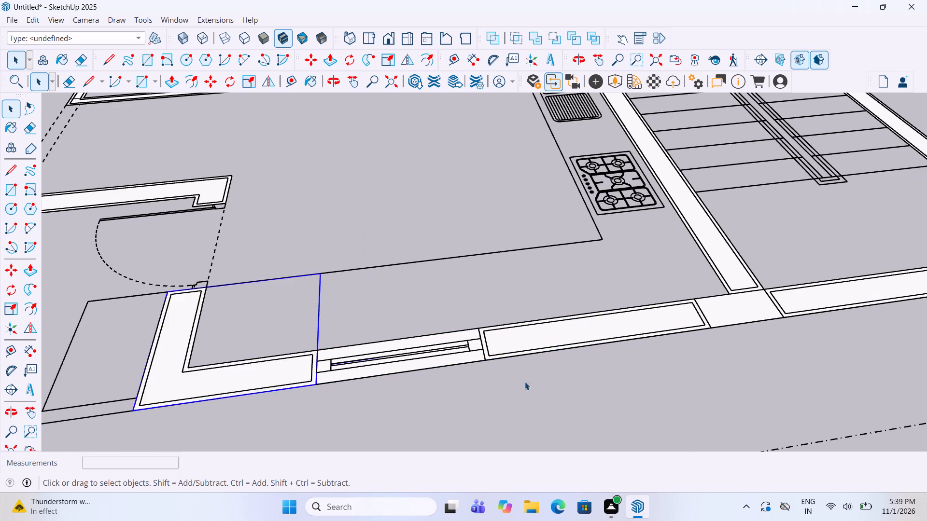
{"action": "scroll", "coordinate": [543, 399], "scroll_direction": "down", "scroll_amount": 11}
{"action": "scroll", "coordinate": [361, 317], "scroll_direction": "up", "scroll_amount": 5}
{"action": "left_click", "coordinate": [364, 299]}
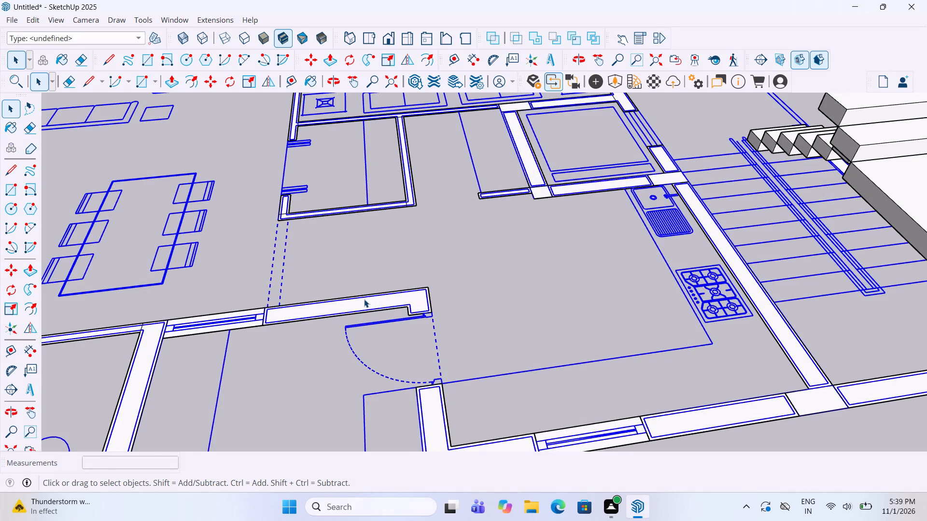
{"action": "left_click", "coordinate": [362, 303]}
{"action": "right_click", "coordinate": [362, 303]}
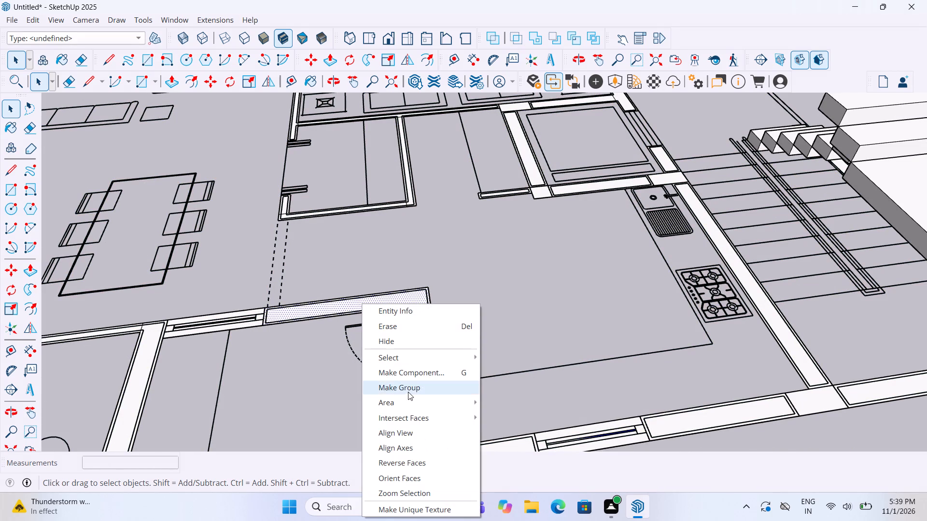
{"action": "left_click", "coordinate": [411, 391]}
Make separate groups of the window next to the notched wall and the thick wall running from it beside the bathroom.
{"action": "scroll", "coordinate": [562, 296], "scroll_direction": "down", "scroll_amount": 5}
{"action": "scroll", "coordinate": [318, 339], "scroll_direction": "up", "scroll_amount": 2}
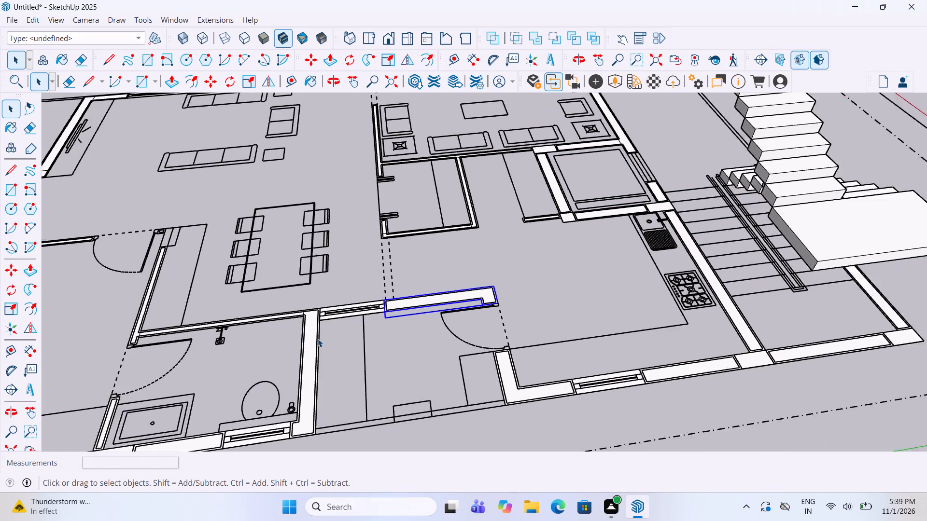
{"action": "scroll", "coordinate": [318, 339], "scroll_direction": "up", "scroll_amount": 3}
{"action": "scroll", "coordinate": [368, 284], "scroll_direction": "up", "scroll_amount": 5}
{"action": "left_click", "coordinate": [371, 297]}
{"action": "right_click", "coordinate": [371, 297]}
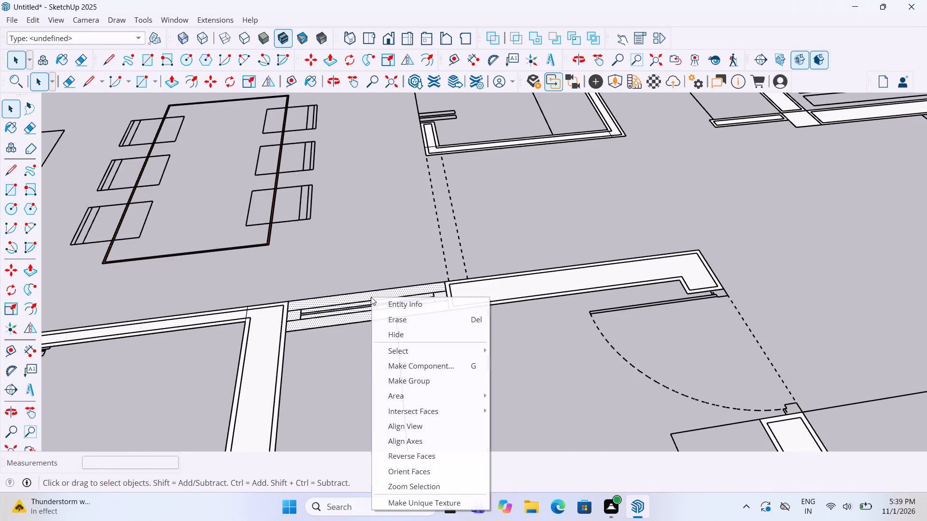
{"action": "left_click", "coordinate": [392, 381]}
{"action": "left_click", "coordinate": [260, 359]}
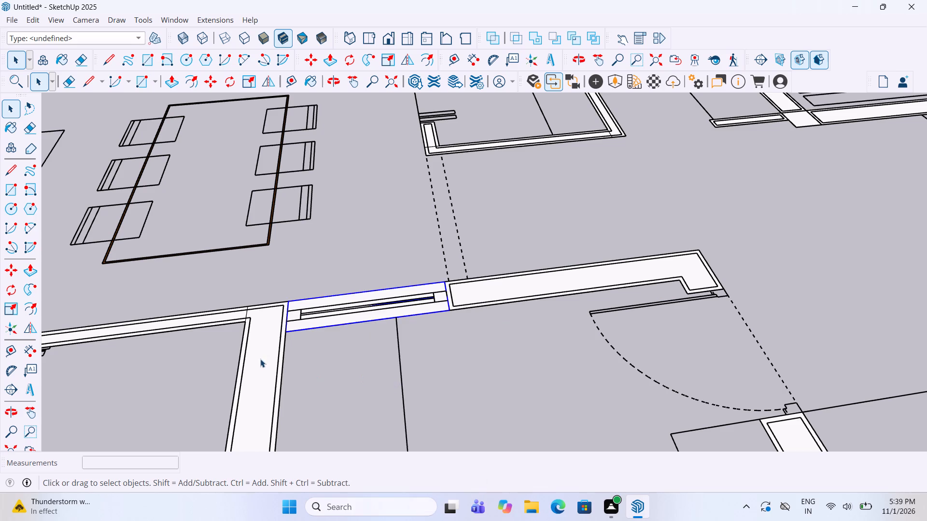
{"action": "right_click", "coordinate": [260, 359]}
{"action": "left_click", "coordinate": [331, 226]}
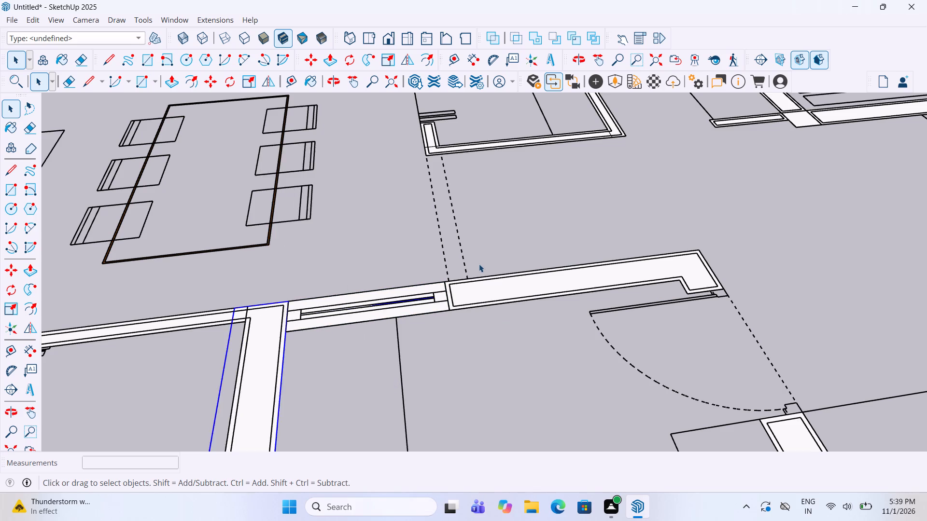
Make separate groups of the bathroom's window and the outer wall segment next to it by the bathtub.
{"action": "scroll", "coordinate": [482, 261], "scroll_direction": "down", "scroll_amount": 13}
{"action": "scroll", "coordinate": [385, 350], "scroll_direction": "up", "scroll_amount": 11}
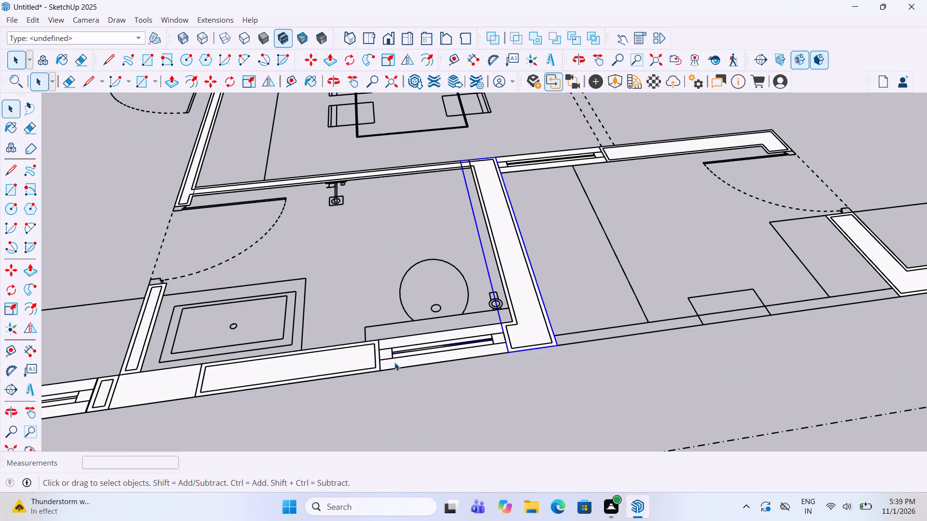
{"action": "left_click", "coordinate": [394, 362]}
{"action": "right_click", "coordinate": [394, 362]}
{"action": "left_click", "coordinate": [444, 233]}
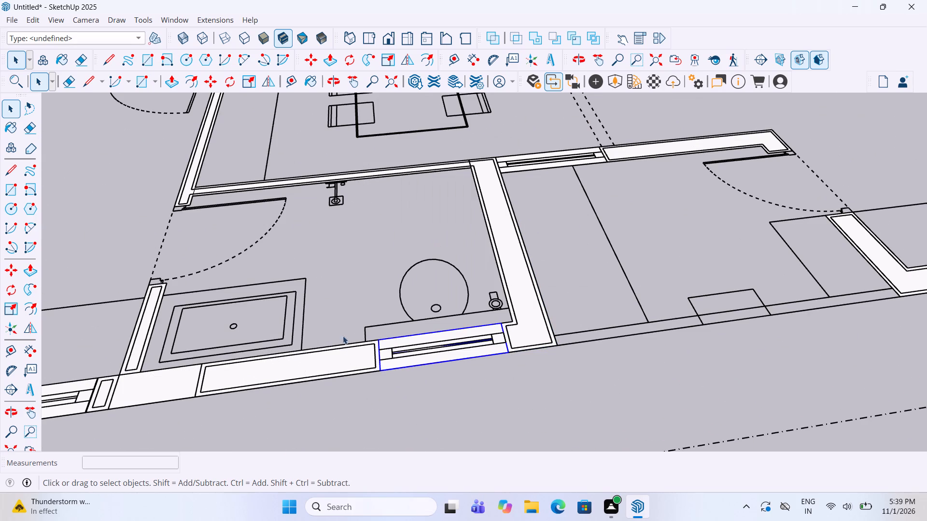
{"action": "left_click", "coordinate": [316, 364]}
{"action": "right_click", "coordinate": [316, 364]}
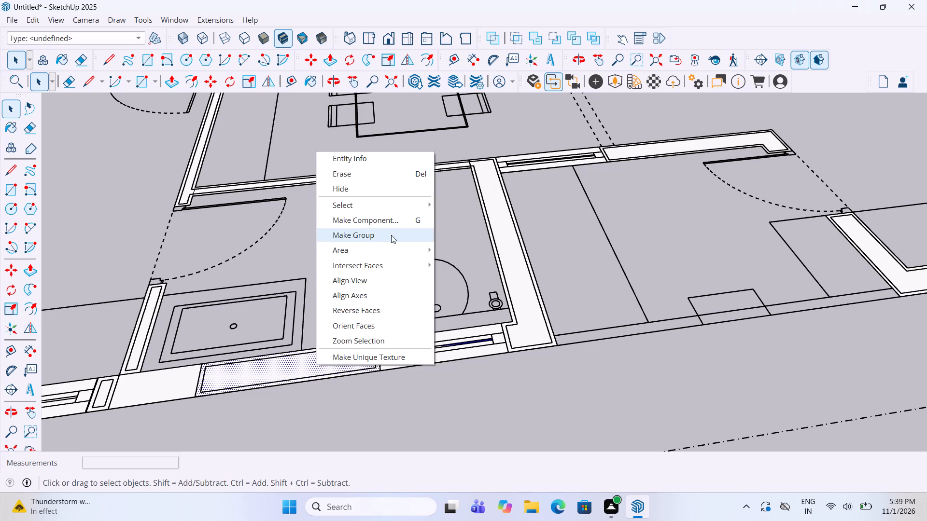
{"action": "left_click", "coordinate": [391, 235]}
Make separate groups of the outer-wall column by the bathtub and the short wall leading to the bathroom door.
{"action": "left_click", "coordinate": [161, 385]}
{"action": "right_click", "coordinate": [161, 385]}
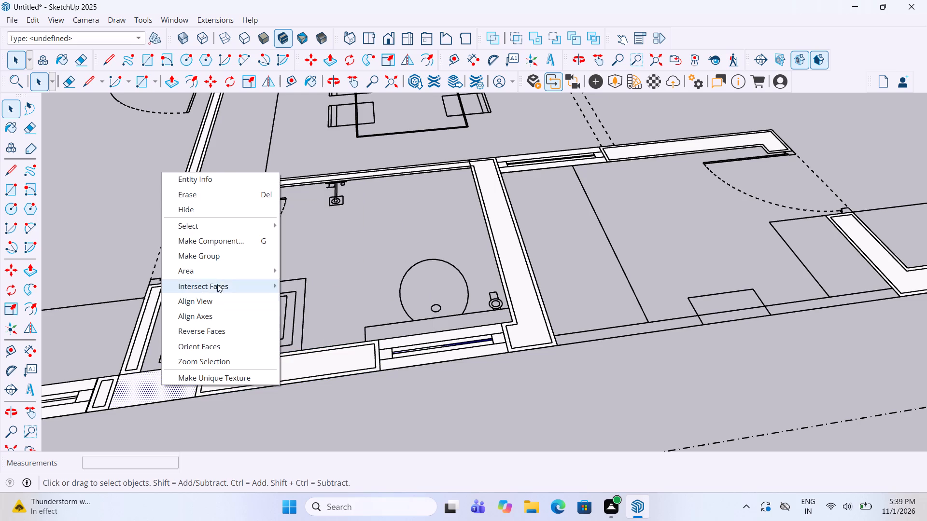
{"action": "left_click", "coordinate": [216, 259]}
{"action": "left_click", "coordinate": [144, 328]}
{"action": "right_click", "coordinate": [144, 328]}
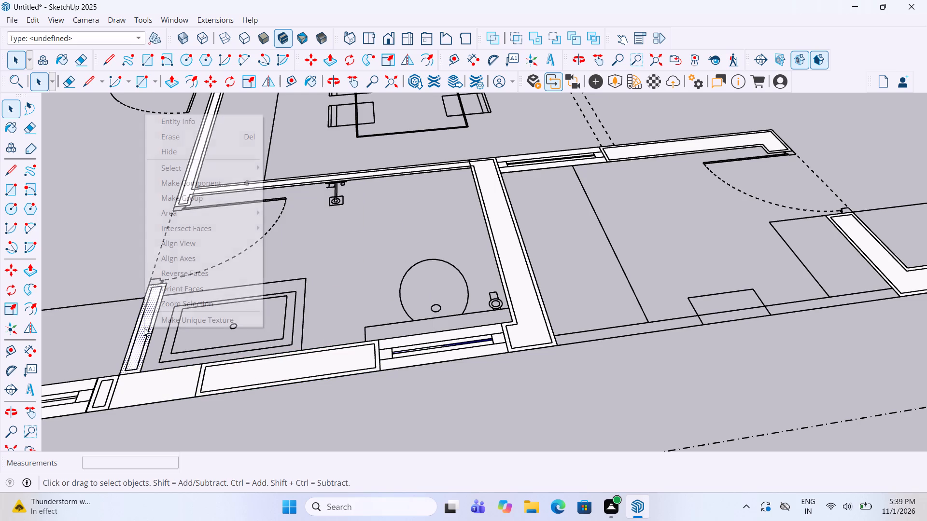
{"action": "left_click", "coordinate": [222, 199]}
Make separate groups of the thin wall between bathroom and dining area and the wall running from the bathroom door.
{"action": "scroll", "coordinate": [309, 179], "scroll_direction": "up", "scroll_amount": 5}
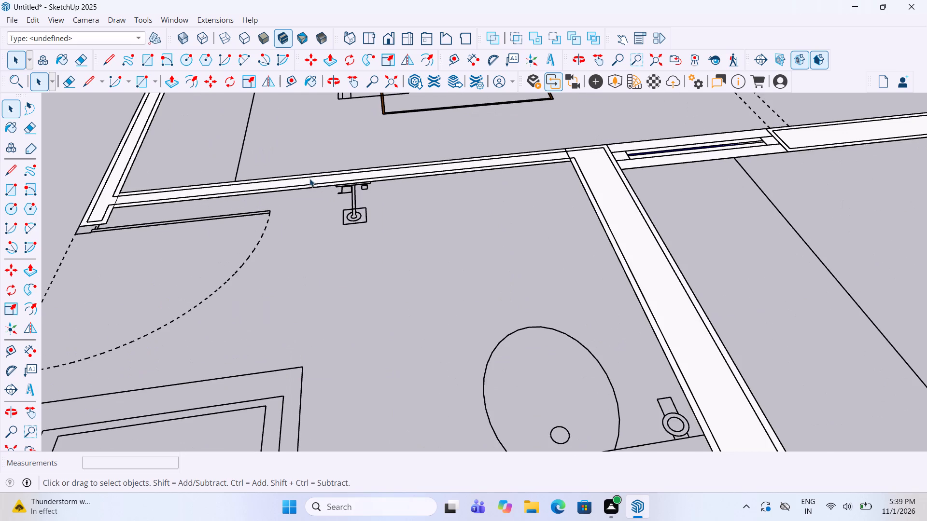
{"action": "left_click", "coordinate": [314, 181]}
{"action": "right_click", "coordinate": [314, 181]}
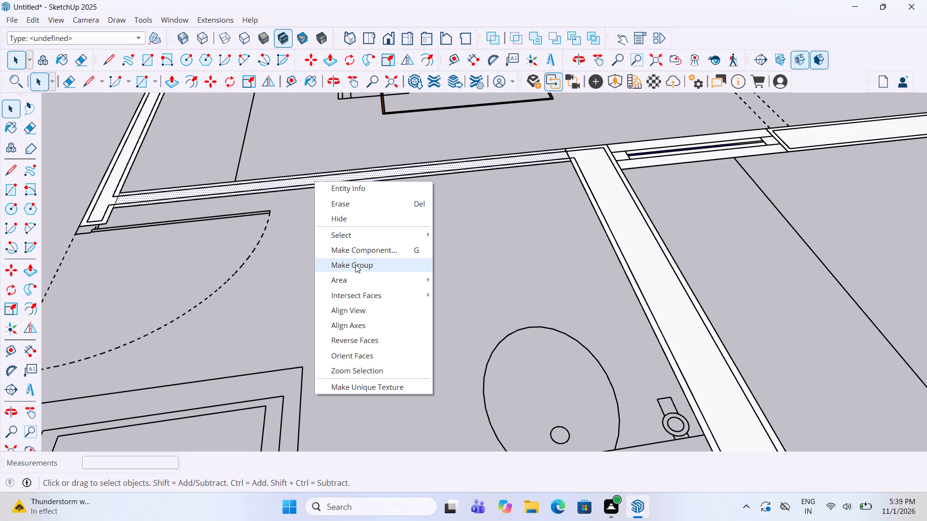
{"action": "left_click", "coordinate": [355, 264]}
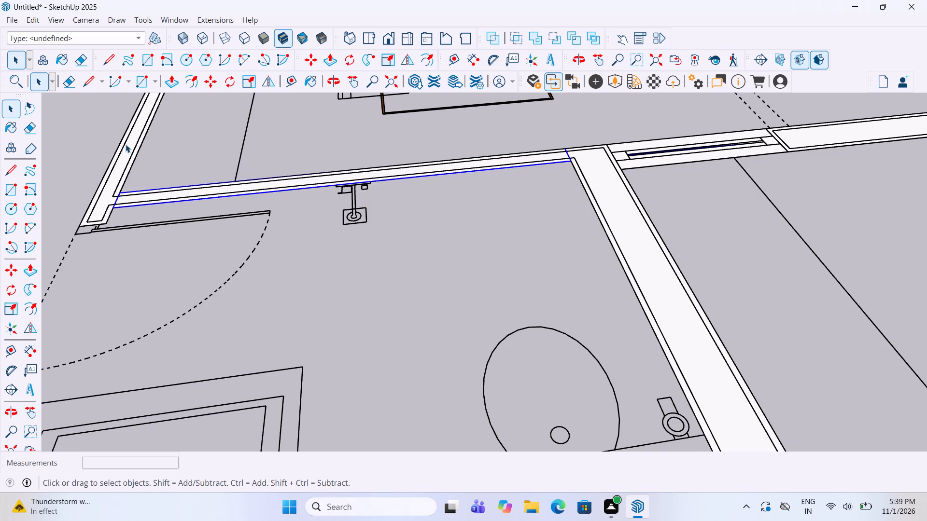
{"action": "left_click", "coordinate": [108, 187]}
{"action": "right_click", "coordinate": [108, 187]}
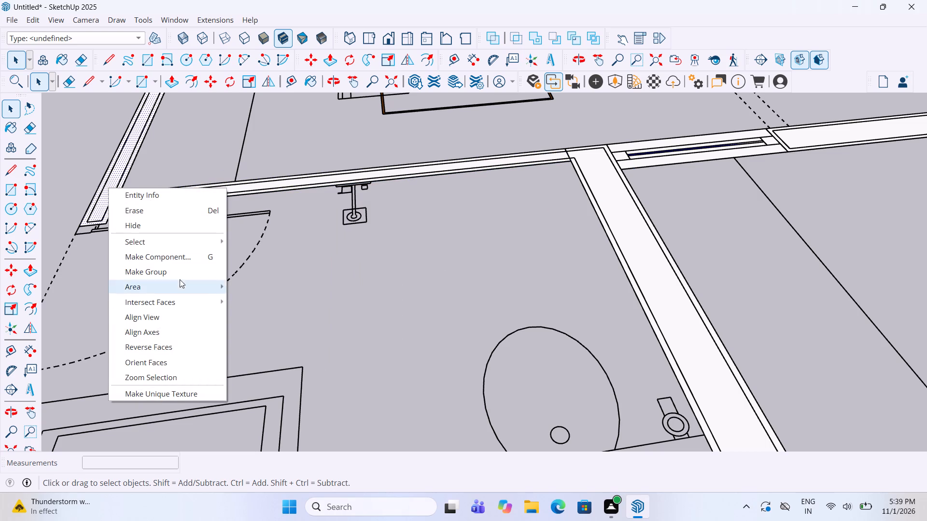
{"action": "left_click", "coordinate": [177, 269]}
Group the long outer wall face running behind the middle bedroom's wardrobe.
{"action": "scroll", "coordinate": [355, 253], "scroll_direction": "down", "scroll_amount": 11}
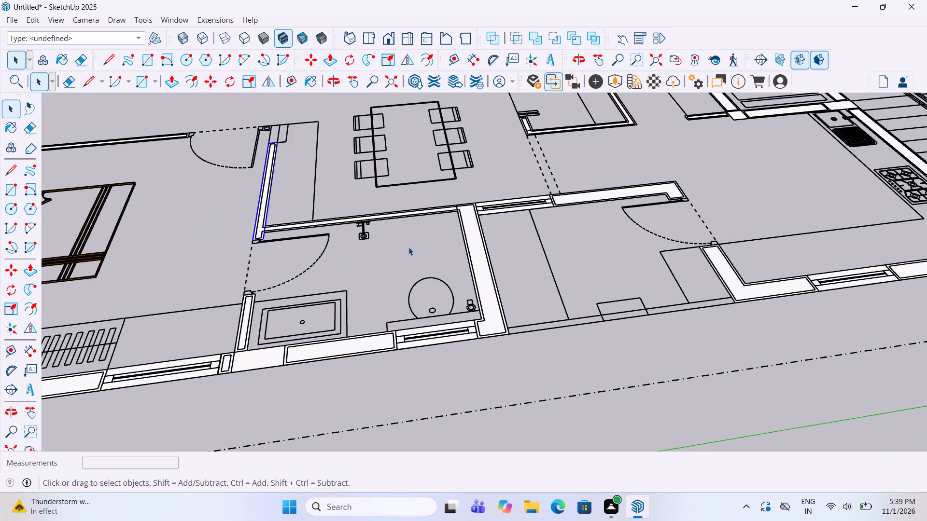
{"action": "scroll", "coordinate": [408, 247], "scroll_direction": "down", "scroll_amount": 6}
{"action": "key", "text": "space"}
{"action": "scroll", "coordinate": [410, 252], "scroll_direction": "down", "scroll_amount": 5}
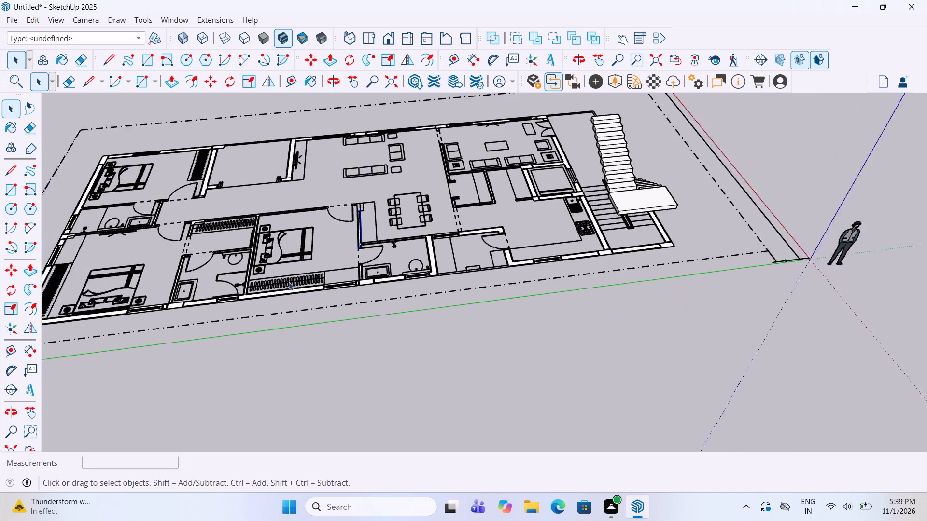
{"action": "scroll", "coordinate": [289, 282], "scroll_direction": "up", "scroll_amount": 12}
{"action": "left_click", "coordinate": [281, 310]}
{"action": "right_click", "coordinate": [281, 310]}
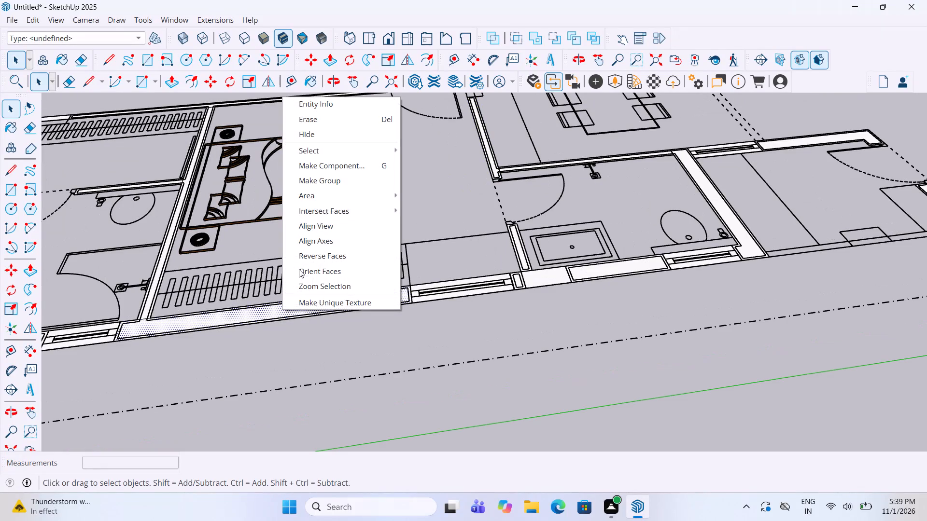
{"action": "left_click", "coordinate": [327, 182]}
Make separate groups of the wall between the middle bedroom's wardrobe and the adjoining bathroom, and that bathroom's window.
{"action": "scroll", "coordinate": [375, 302], "scroll_direction": "down", "scroll_amount": 5}
{"action": "scroll", "coordinate": [208, 279], "scroll_direction": "up", "scroll_amount": 9}
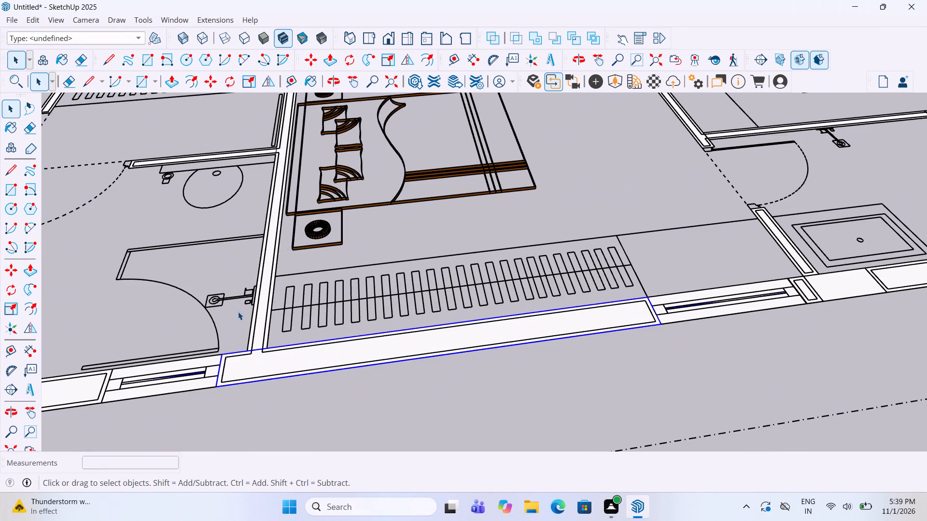
{"action": "left_click", "coordinate": [258, 329]}
{"action": "right_click", "coordinate": [258, 329]}
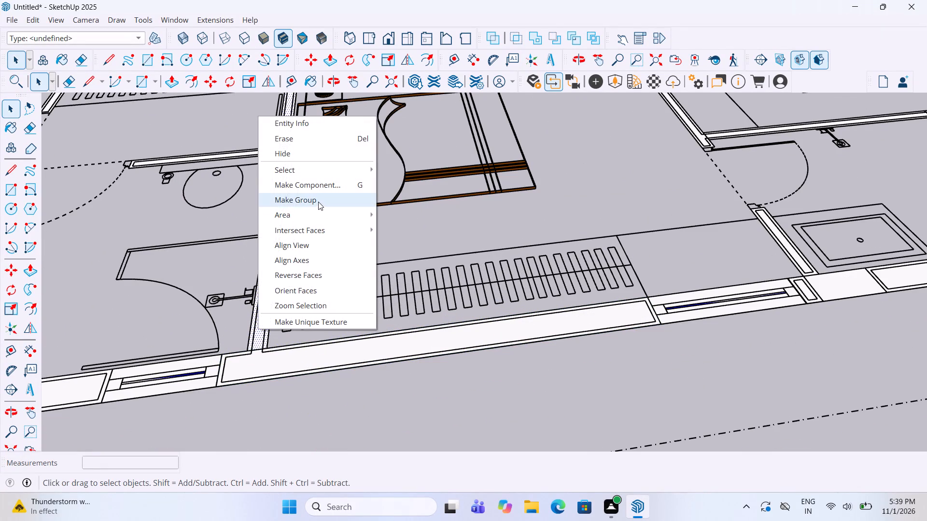
{"action": "left_click", "coordinate": [318, 202]}
{"action": "scroll", "coordinate": [407, 299], "scroll_direction": "down", "scroll_amount": 4}
{"action": "scroll", "coordinate": [216, 343], "scroll_direction": "up", "scroll_amount": 5}
{"action": "left_click", "coordinate": [240, 368]}
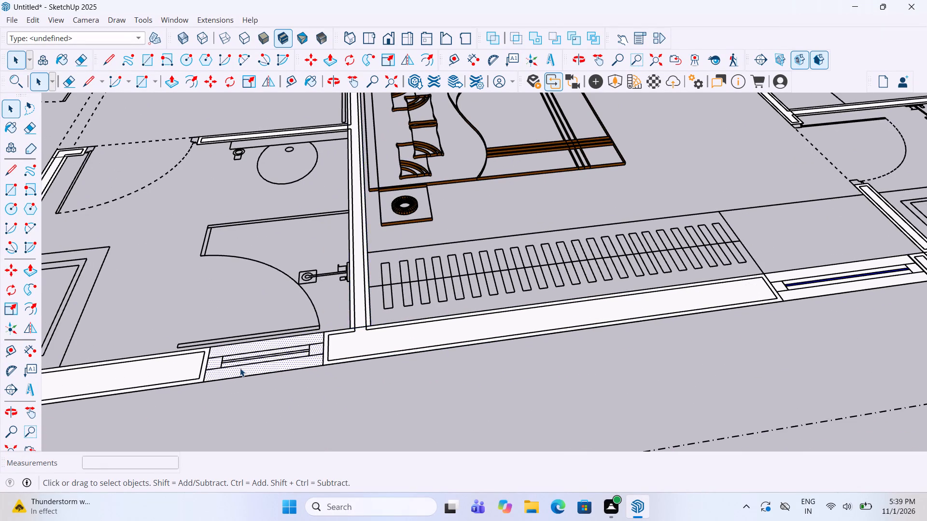
{"action": "right_click", "coordinate": [240, 368]}
{"action": "left_click", "coordinate": [275, 239]}
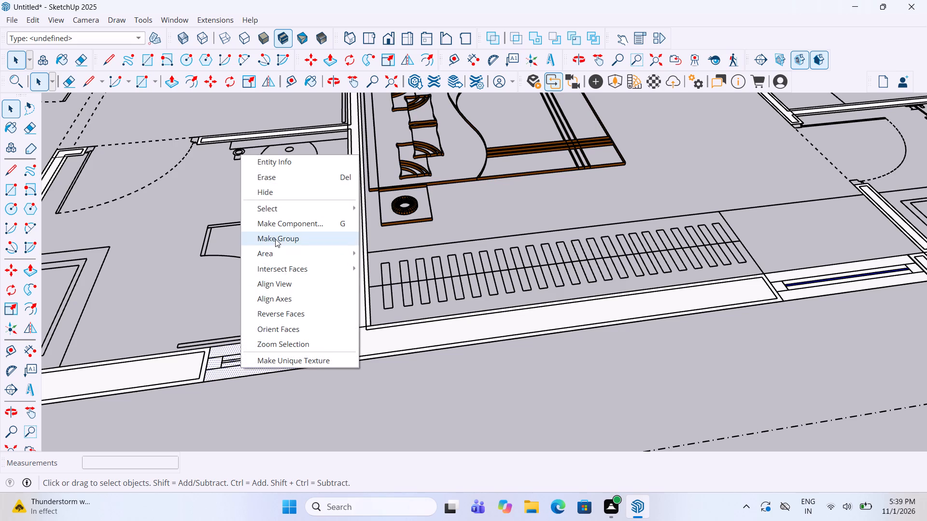
Make separate groups of the outer wall segment beside that bathroom window and the wall dividing the bathroom from the corner bedroom.
{"action": "scroll", "coordinate": [423, 283], "scroll_direction": "down", "scroll_amount": 7}
{"action": "scroll", "coordinate": [305, 326], "scroll_direction": "up", "scroll_amount": 9}
{"action": "left_click", "coordinate": [248, 321]}
{"action": "right_click", "coordinate": [248, 321]}
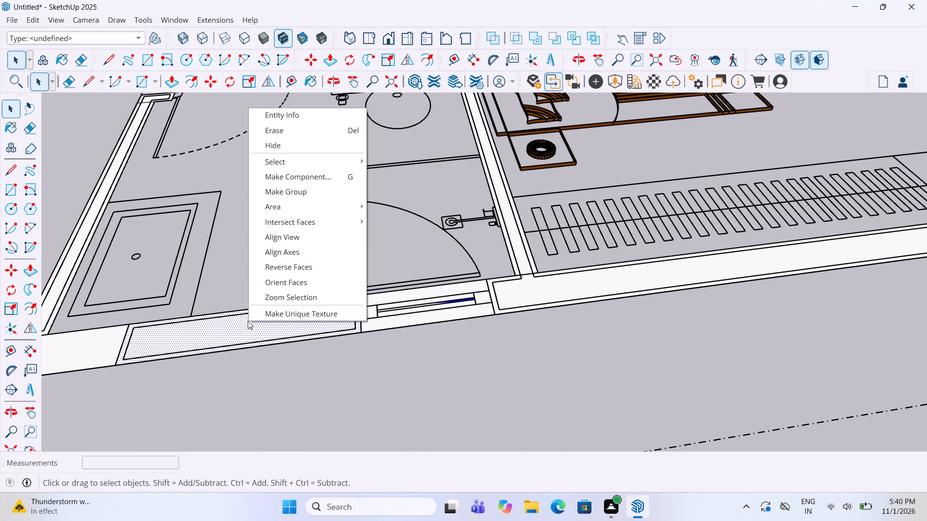
{"action": "left_click", "coordinate": [307, 193]}
{"action": "scroll", "coordinate": [335, 296], "scroll_direction": "down", "scroll_amount": 12}
{"action": "scroll", "coordinate": [228, 299], "scroll_direction": "up", "scroll_amount": 10}
{"action": "left_click", "coordinate": [255, 309]}
{"action": "right_click", "coordinate": [255, 309]}
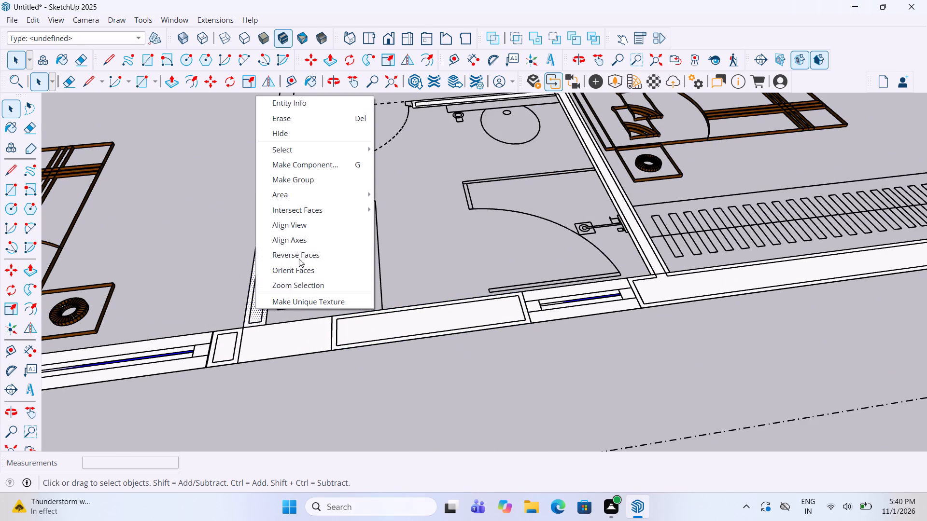
{"action": "left_click", "coordinate": [307, 177]}
Make separate groups of the outer-wall column at the bathroom's dividing wall and the short wall piece between it and the bedroom window.
{"action": "left_click", "coordinate": [289, 333]}
{"action": "right_click", "coordinate": [289, 333]}
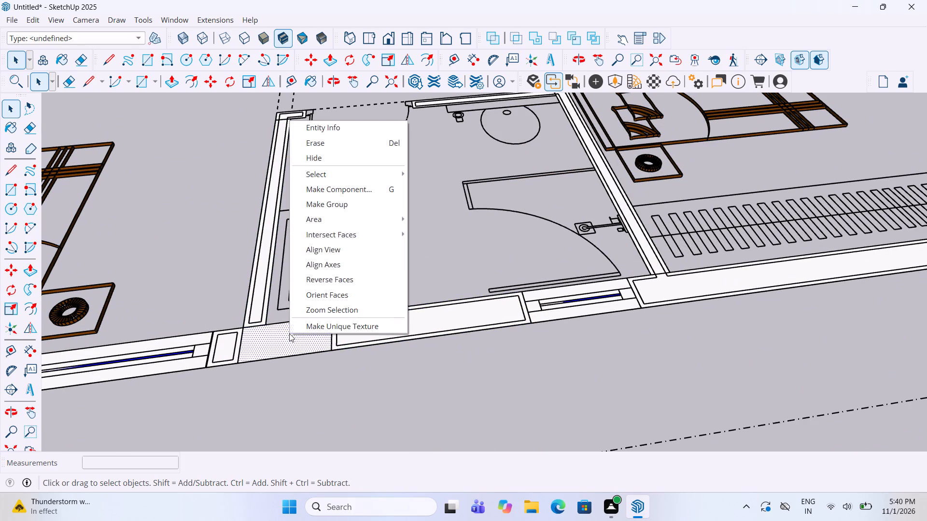
{"action": "left_click", "coordinate": [314, 205]}
{"action": "left_click", "coordinate": [225, 345]}
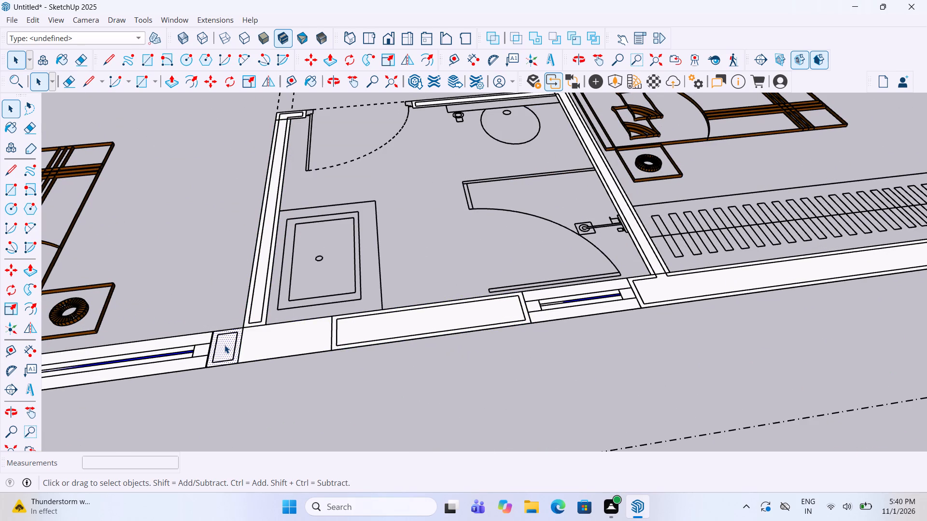
{"action": "right_click", "coordinate": [225, 345]}
{"action": "left_click", "coordinate": [297, 220]}
Make separate groups of the corner bedroom's window beside the nightstand and the long outer wall segment behind the bed.
{"action": "scroll", "coordinate": [480, 372], "scroll_direction": "down", "scroll_amount": 5}
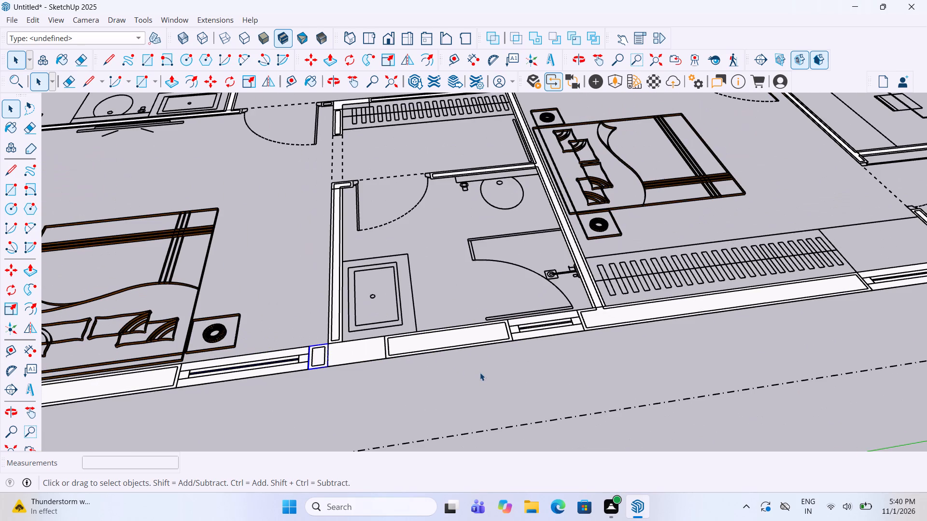
{"action": "scroll", "coordinate": [410, 292], "scroll_direction": "down", "scroll_amount": 6}
{"action": "scroll", "coordinate": [332, 330], "scroll_direction": "up", "scroll_amount": 10}
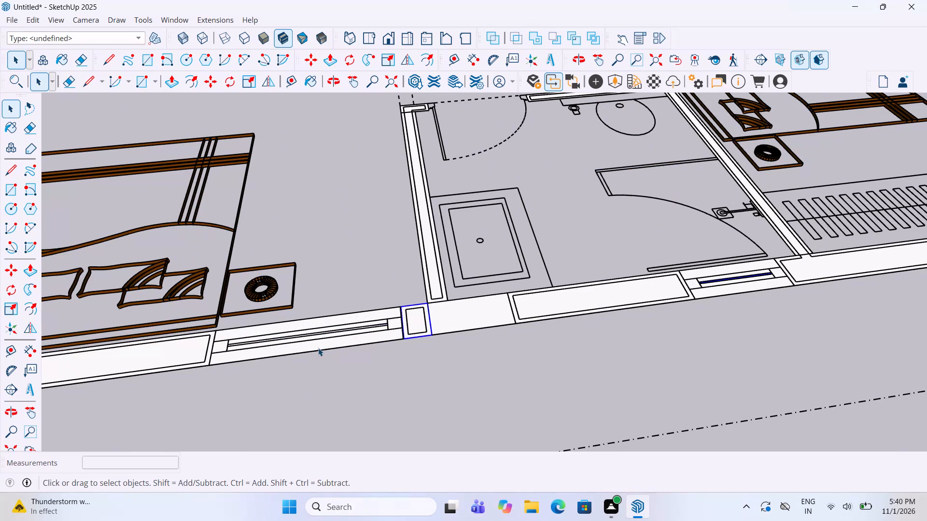
{"action": "left_click", "coordinate": [318, 348]}
{"action": "right_click", "coordinate": [319, 346]}
{"action": "left_click", "coordinate": [378, 218]}
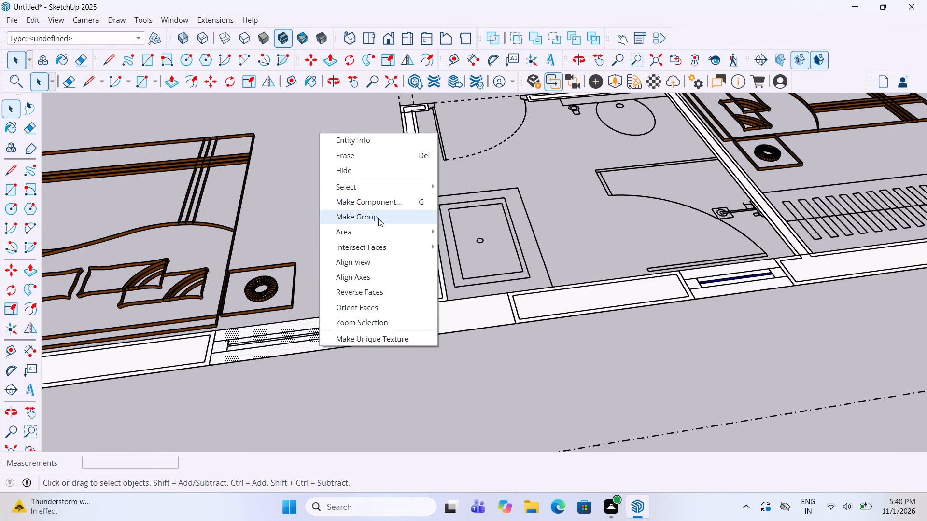
{"action": "scroll", "coordinate": [405, 344], "scroll_direction": "down", "scroll_amount": 4}
{"action": "scroll", "coordinate": [240, 345], "scroll_direction": "up", "scroll_amount": 5}
{"action": "left_click", "coordinate": [238, 351]}
{"action": "right_click", "coordinate": [237, 351]}
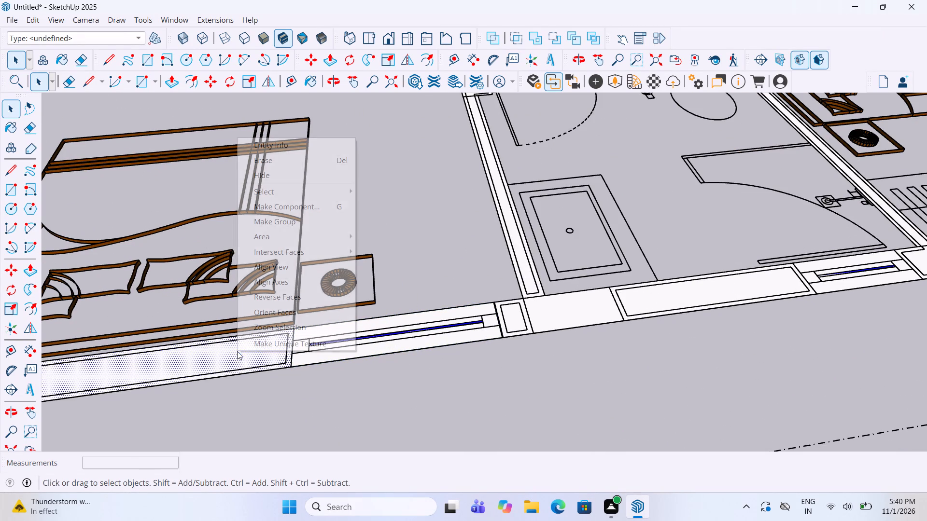
{"action": "left_click", "coordinate": [291, 224]}
Group the building's corner column beside the corner bedroom's wardrobe.
{"action": "scroll", "coordinate": [456, 323], "scroll_direction": "down", "scroll_amount": 12}
{"action": "scroll", "coordinate": [201, 337], "scroll_direction": "up", "scroll_amount": 9}
{"action": "left_click", "coordinate": [187, 358]}
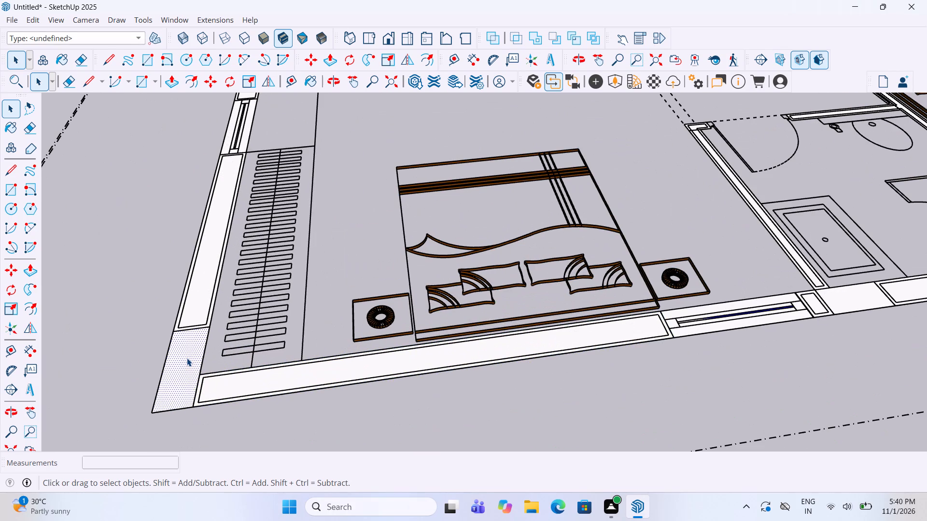
{"action": "right_click", "coordinate": [187, 358]}
{"action": "left_click", "coordinate": [246, 223]}
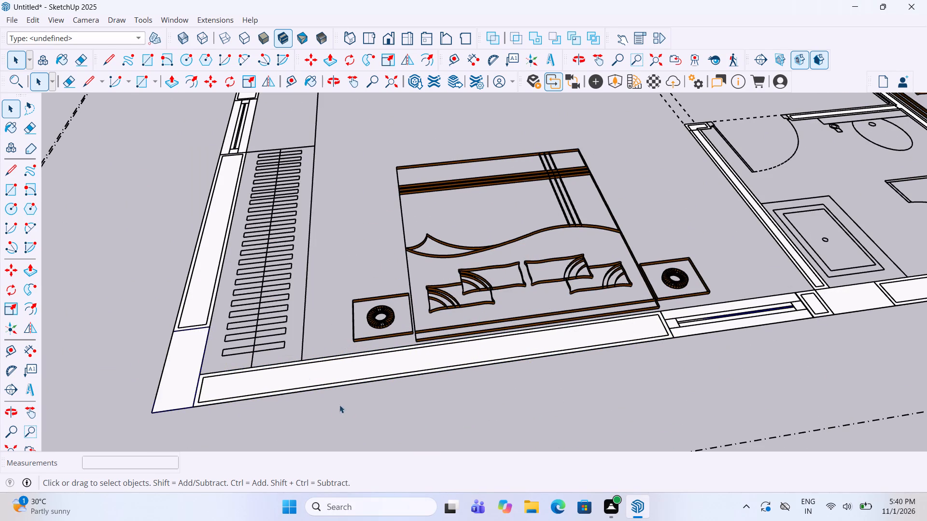
Make separate groups of the outer wall segment behind the corner bedroom's wardrobe and the window next to it.
{"action": "scroll", "coordinate": [351, 404], "scroll_direction": "down", "scroll_amount": 7}
{"action": "middle_click_drag", "start_coordinate": [196, 376], "coordinate": [455, 319]}
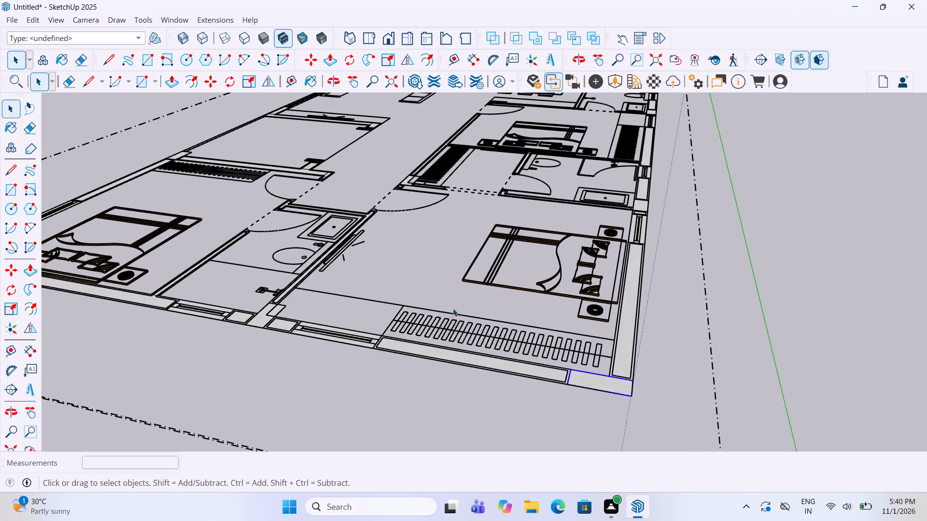
{"action": "scroll", "coordinate": [453, 305], "scroll_direction": "down", "scroll_amount": 7}
{"action": "middle_click_drag", "start_coordinate": [463, 307], "coordinate": [497, 399]}
{"action": "scroll", "coordinate": [492, 281], "scroll_direction": "down", "scroll_amount": 6}
{"action": "scroll", "coordinate": [497, 358], "scroll_direction": "up", "scroll_amount": 18}
{"action": "left_click", "coordinate": [474, 351]}
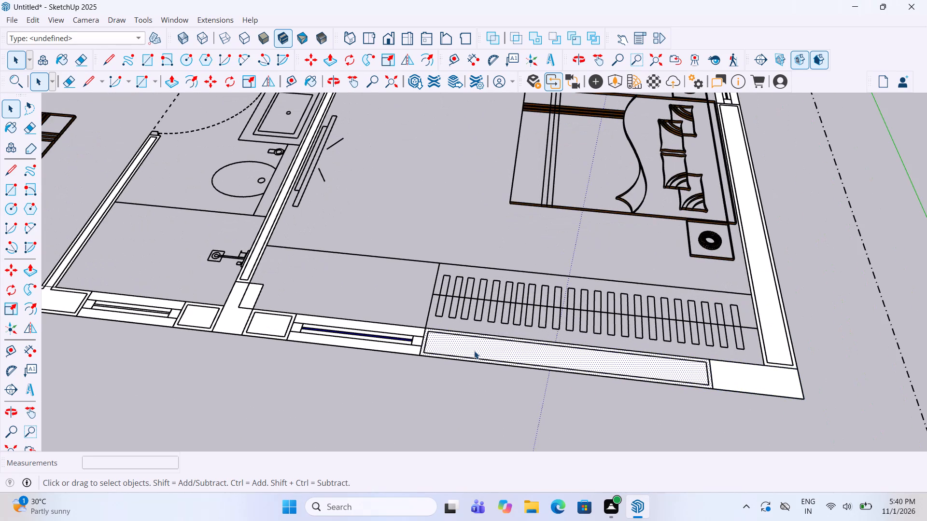
{"action": "right_click", "coordinate": [474, 351]}
{"action": "left_click", "coordinate": [534, 220]}
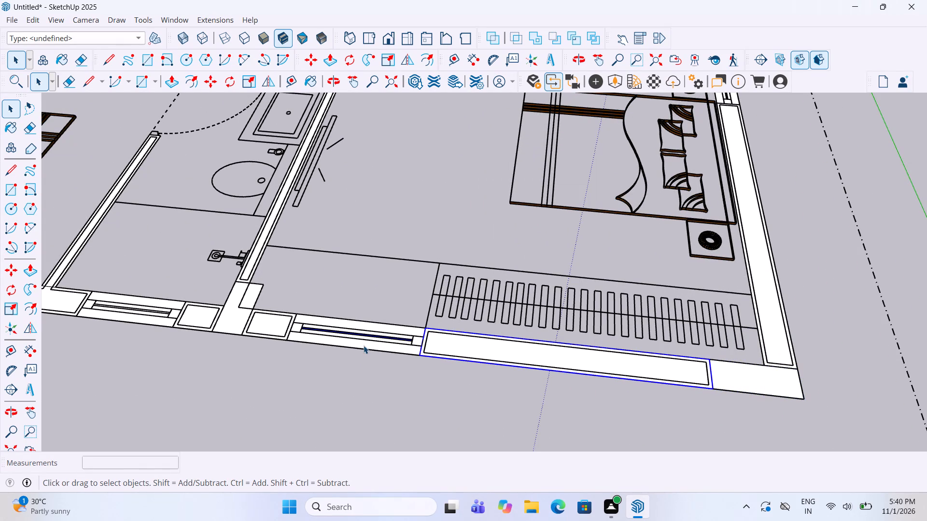
{"action": "left_click", "coordinate": [364, 345]}
{"action": "right_click", "coordinate": [364, 345]}
{"action": "left_click", "coordinate": [421, 217]}
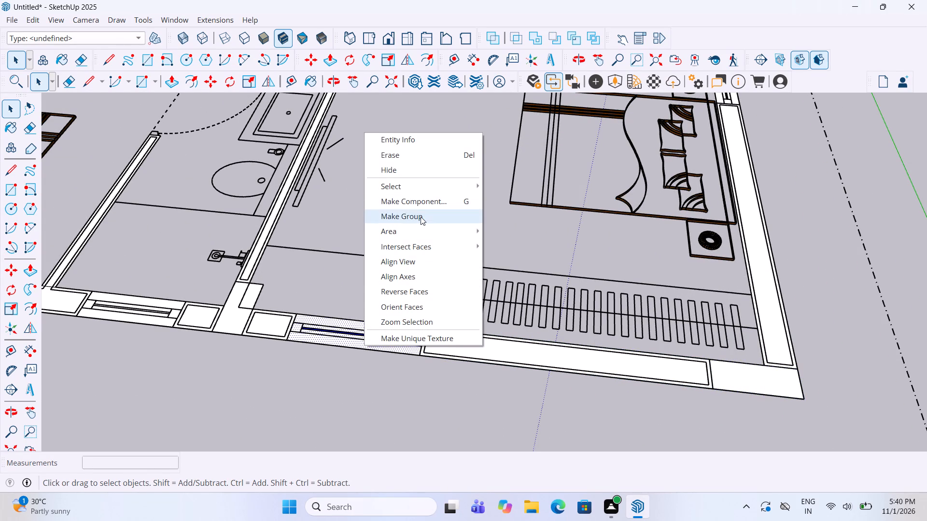
Make separate groups of the short wall piece beside that window and the L-shaped column at the bathroom wall.
{"action": "scroll", "coordinate": [450, 321], "scroll_direction": "down", "scroll_amount": 5}
{"action": "scroll", "coordinate": [340, 311], "scroll_direction": "up", "scroll_amount": 5}
{"action": "left_click", "coordinate": [340, 337]}
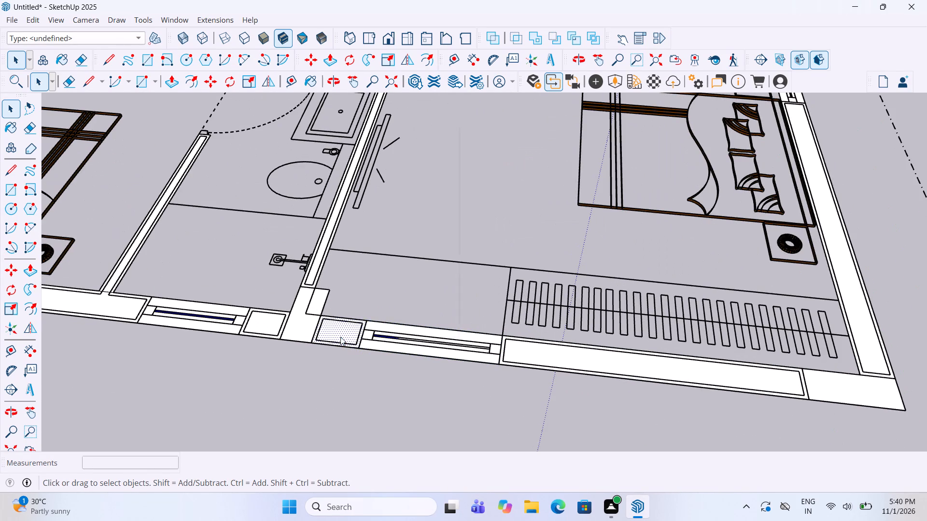
{"action": "right_click", "coordinate": [340, 337]}
{"action": "left_click", "coordinate": [403, 209]}
{"action": "left_click", "coordinate": [300, 323]}
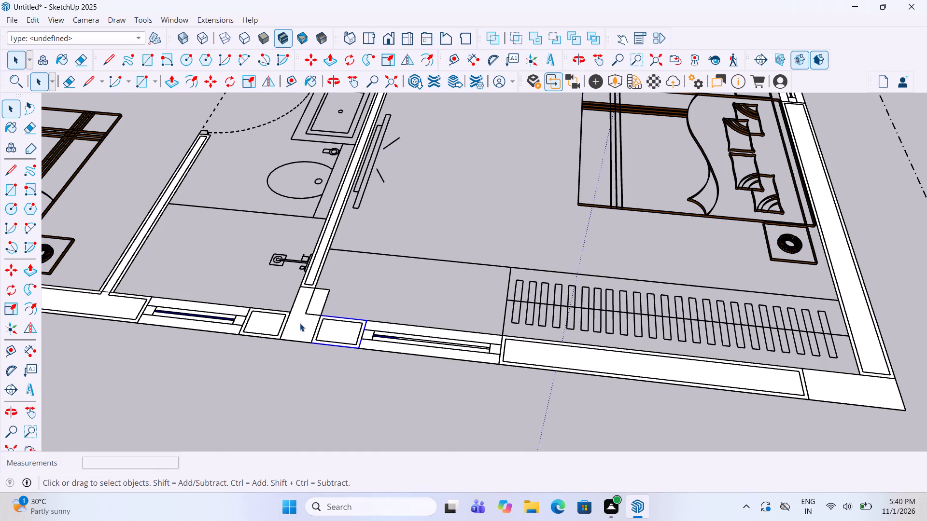
{"action": "right_click", "coordinate": [300, 323]}
{"action": "left_click", "coordinate": [342, 197]}
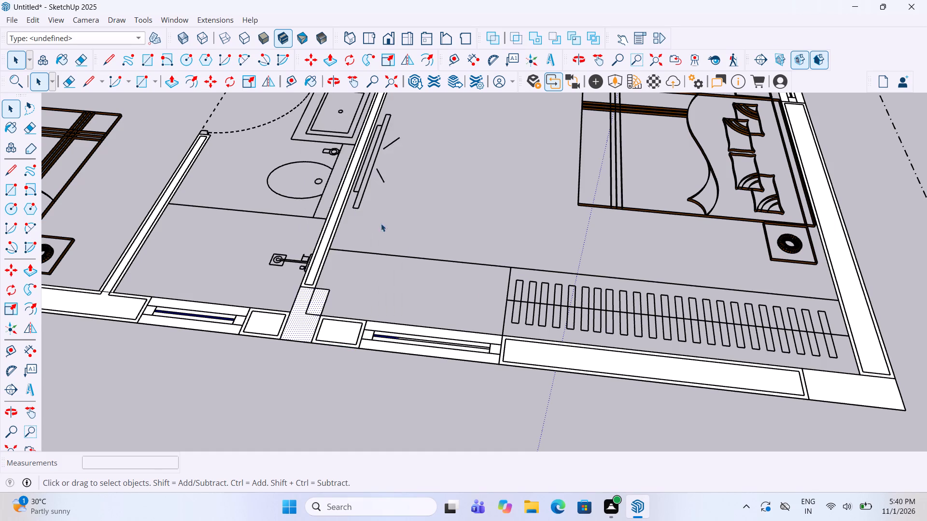
Make separate groups of the short wall piece on the L-shaped column's bathroom side and the neighbouring bathroom window.
{"action": "scroll", "coordinate": [522, 341], "scroll_direction": "down", "scroll_amount": 5}
{"action": "scroll", "coordinate": [362, 316], "scroll_direction": "up", "scroll_amount": 7}
{"action": "left_click", "coordinate": [347, 336]}
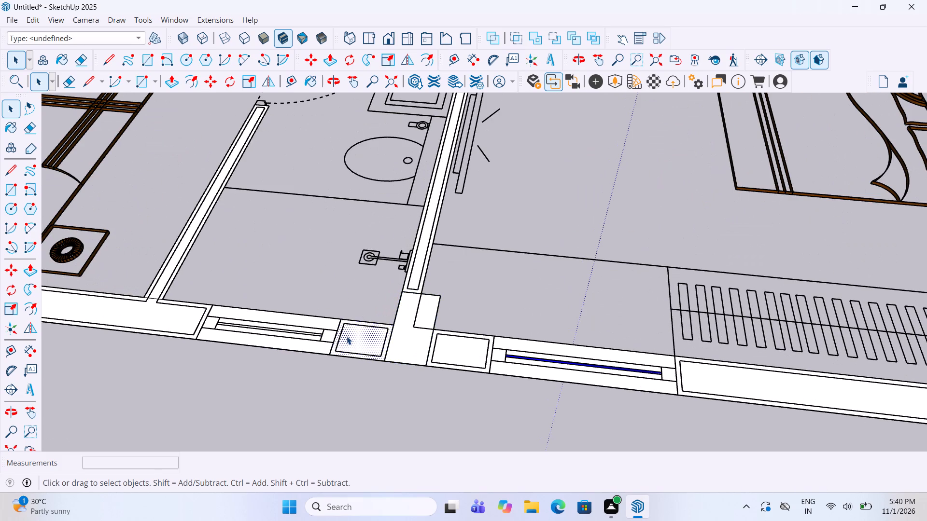
{"action": "right_click", "coordinate": [347, 336]}
{"action": "left_click", "coordinate": [401, 208]}
{"action": "scroll", "coordinate": [493, 349], "scroll_direction": "down", "scroll_amount": 5}
{"action": "scroll", "coordinate": [354, 327], "scroll_direction": "up", "scroll_amount": 5}
{"action": "left_click", "coordinate": [347, 356]}
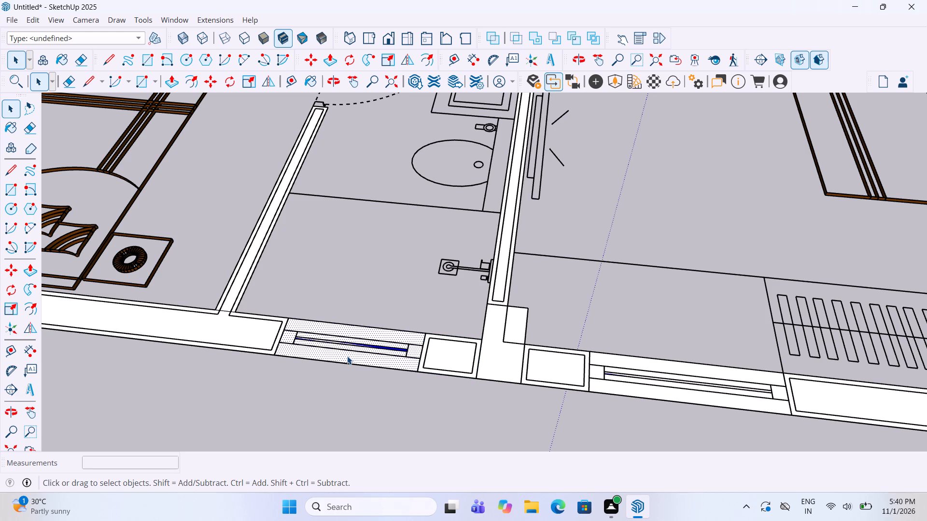
{"action": "right_click", "coordinate": [347, 356]}
{"action": "left_click", "coordinate": [400, 228]}
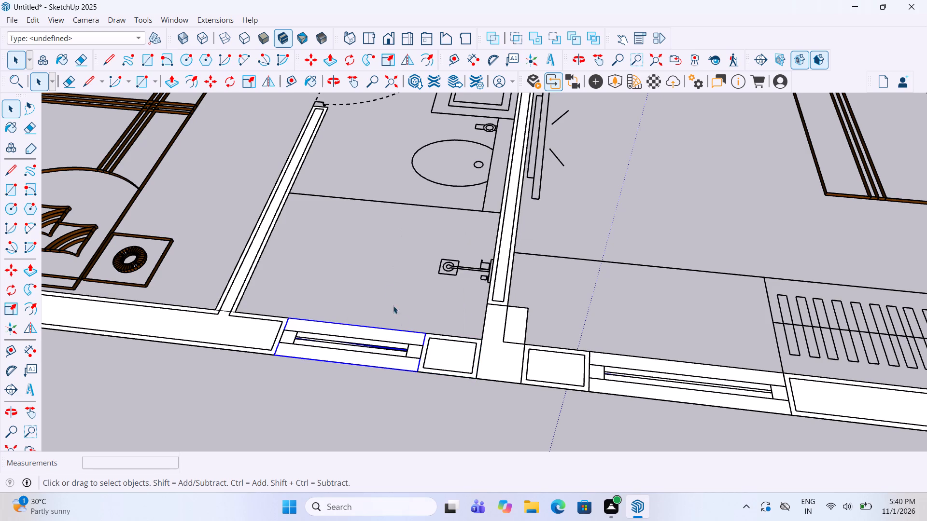
Make separate groups of the long outer wall segment behind the next bedroom's bed and the wall between that bedroom and its bathroom.
{"action": "scroll", "coordinate": [437, 346], "scroll_direction": "down", "scroll_amount": 12}
{"action": "scroll", "coordinate": [308, 331], "scroll_direction": "up", "scroll_amount": 6}
{"action": "scroll", "coordinate": [378, 339], "scroll_direction": "up", "scroll_amount": 5}
{"action": "left_click", "coordinate": [379, 345]}
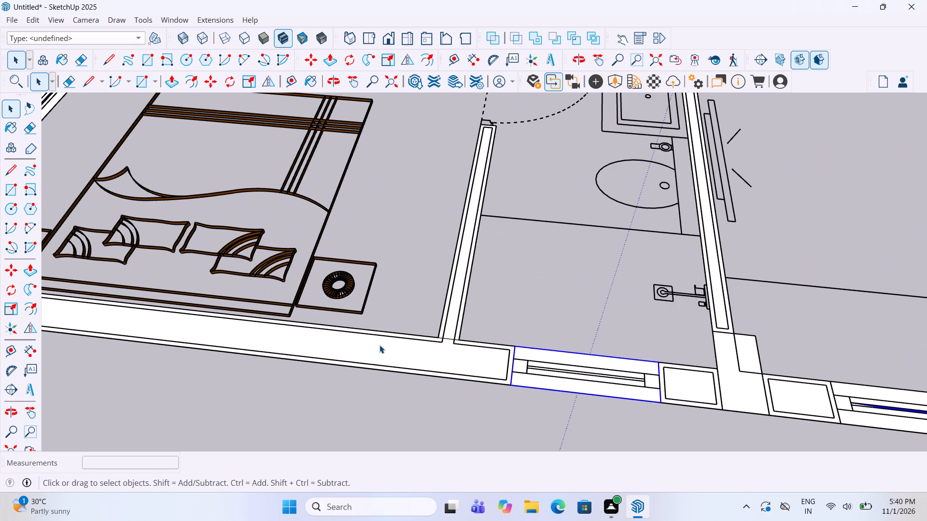
{"action": "right_click", "coordinate": [379, 345]}
{"action": "left_click", "coordinate": [424, 211]}
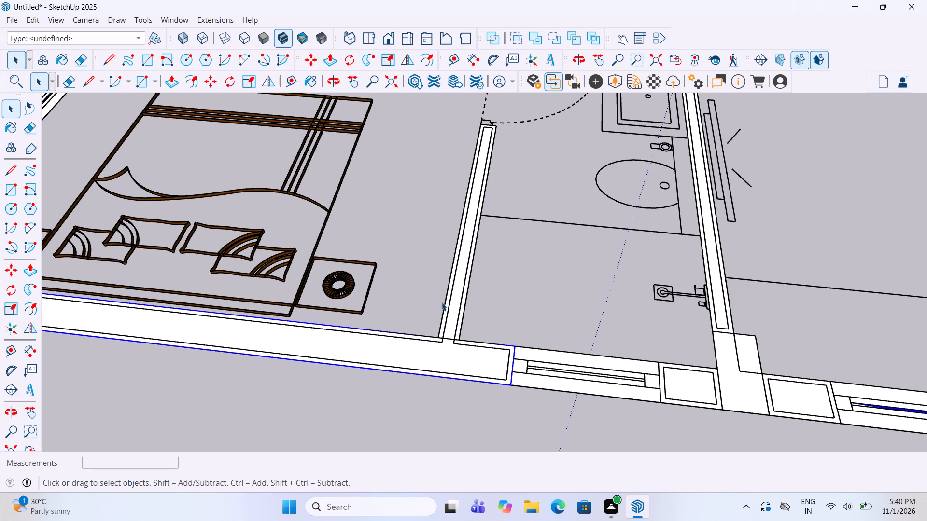
{"action": "left_click", "coordinate": [452, 310]}
{"action": "right_click", "coordinate": [452, 310]}
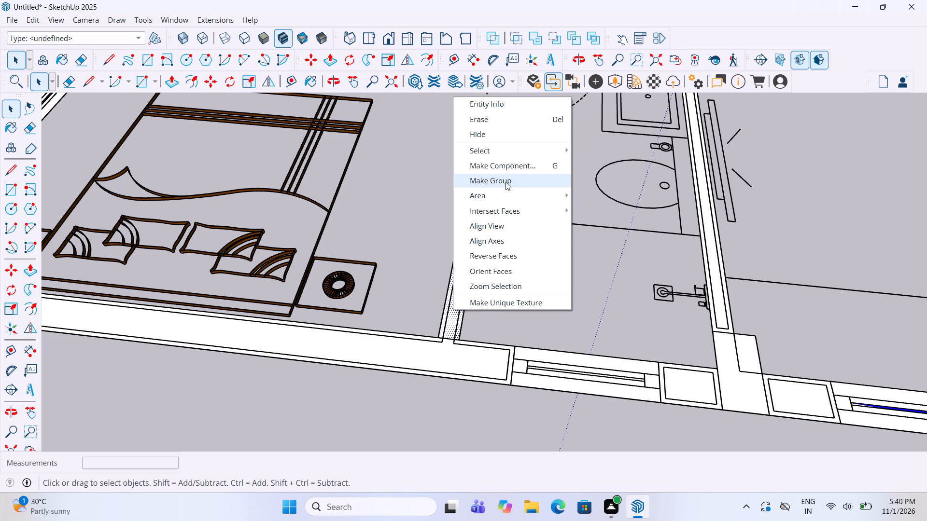
{"action": "left_click", "coordinate": [506, 182]}
Make separate groups of the outer wall segment beside that bedroom's far nightstand and the adjoining building corner column.
{"action": "scroll", "coordinate": [536, 336], "scroll_direction": "down", "scroll_amount": 12}
{"action": "scroll", "coordinate": [268, 305], "scroll_direction": "up", "scroll_amount": 5}
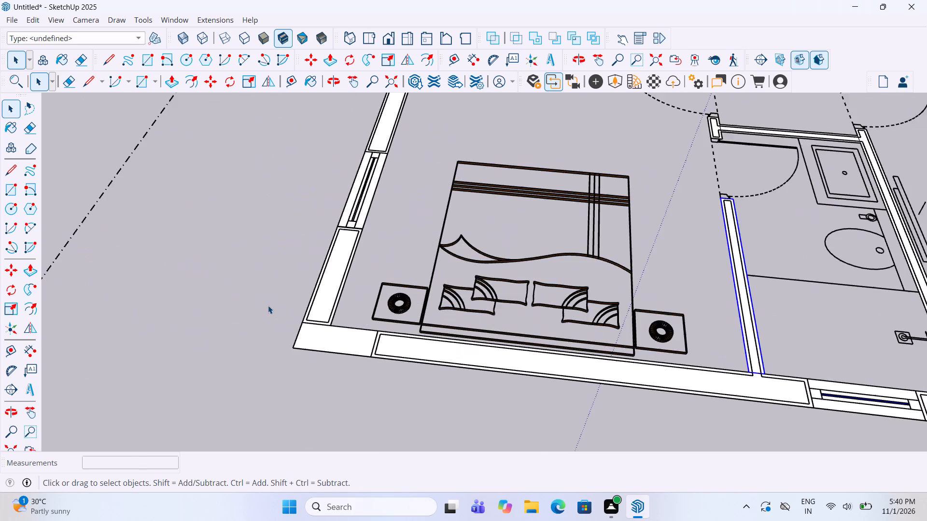
{"action": "scroll", "coordinate": [268, 305], "scroll_direction": "up", "scroll_amount": 7}
{"action": "left_click", "coordinate": [306, 277]}
{"action": "right_click", "coordinate": [306, 277]}
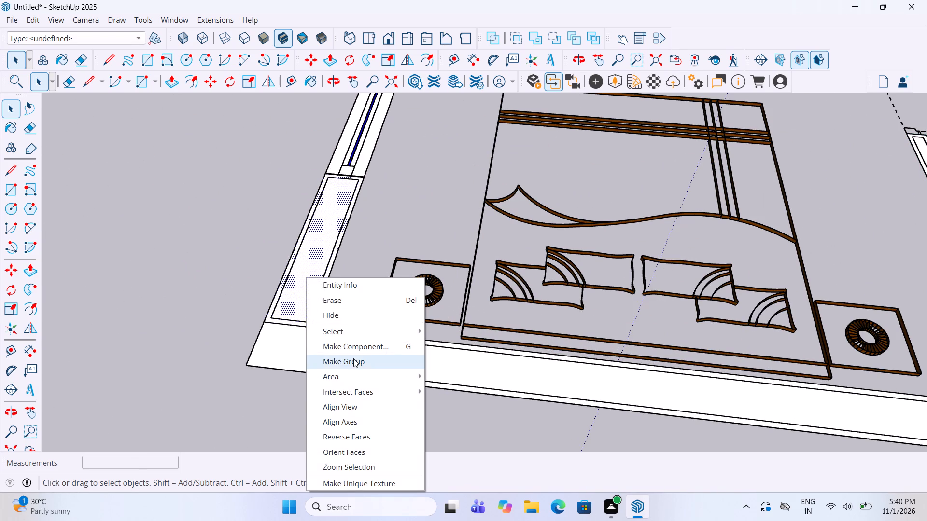
{"action": "left_click", "coordinate": [353, 358]}
{"action": "left_click", "coordinate": [335, 339]}
{"action": "right_click", "coordinate": [335, 339]}
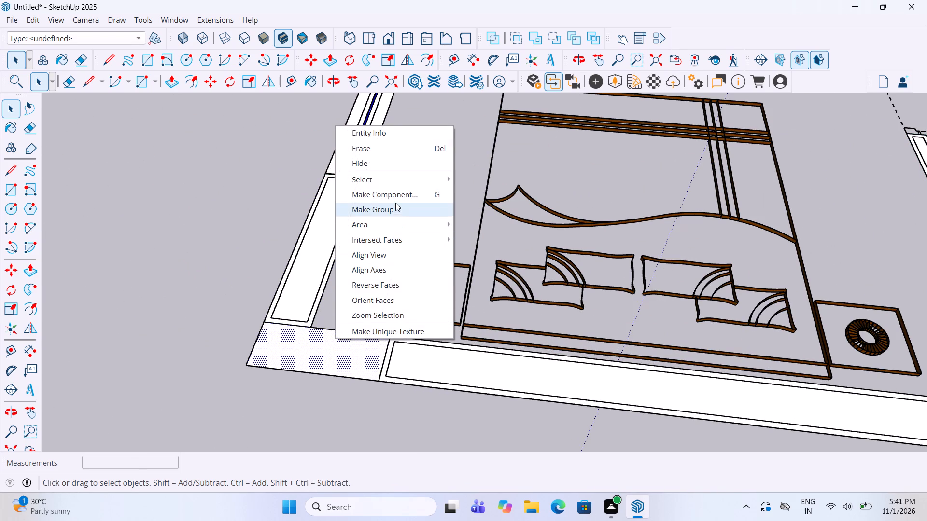
{"action": "left_click", "coordinate": [395, 203]}
Group the outer wall segment between the same bedroom's window and its wardrobe-end column.
{"action": "scroll", "coordinate": [381, 336], "scroll_direction": "down", "scroll_amount": 11}
{"action": "middle_click_drag", "start_coordinate": [290, 282], "coordinate": [308, 286]}
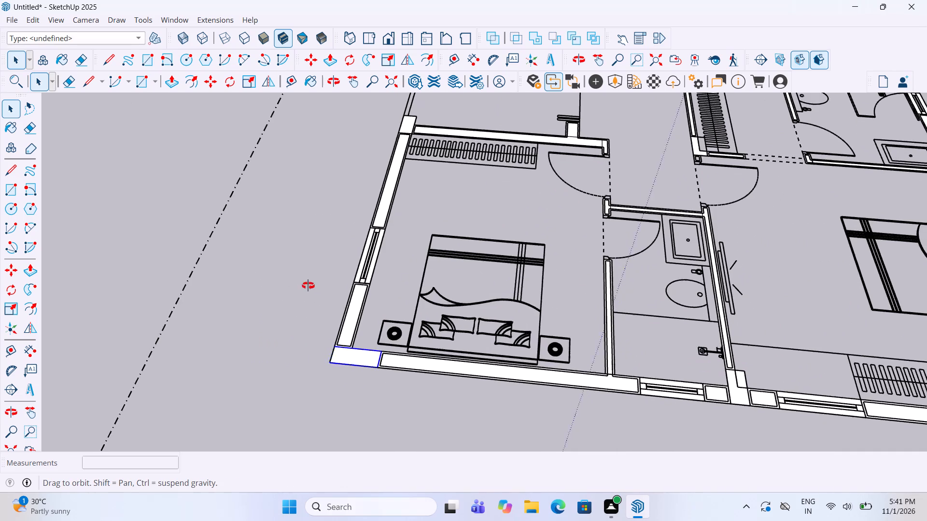
{"action": "middle_click_drag", "start_coordinate": [308, 286], "coordinate": [769, 294]}
{"action": "scroll", "coordinate": [511, 407], "scroll_direction": "up", "scroll_amount": 5}
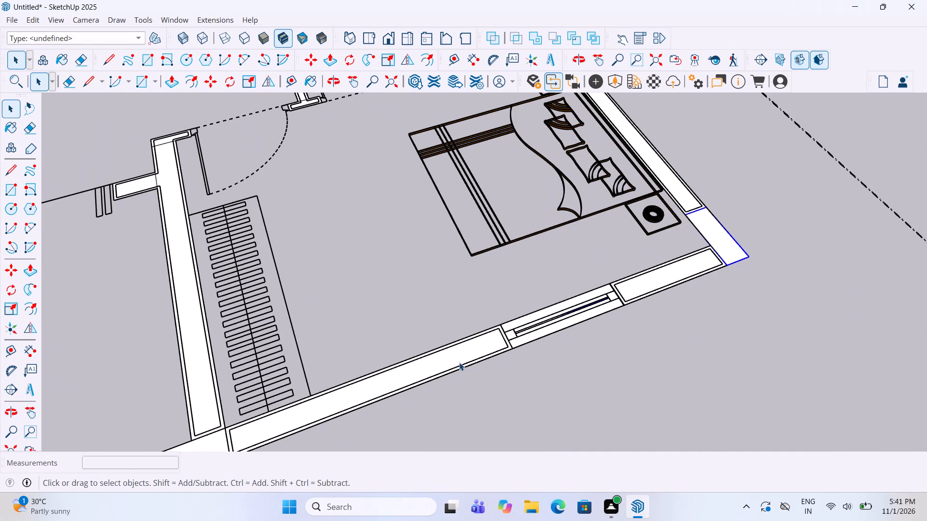
{"action": "left_click", "coordinate": [449, 356]}
{"action": "right_click", "coordinate": [449, 356]}
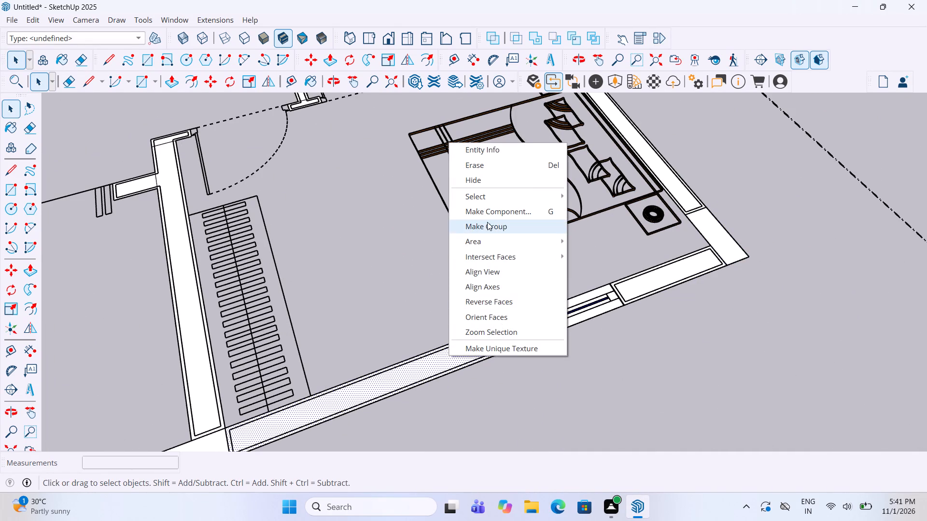
{"action": "left_click", "coordinate": [487, 222]}
Group the window in the bedroom's outer wall, between the two wall segments beside the bed.
{"action": "left_click", "coordinate": [530, 316]}
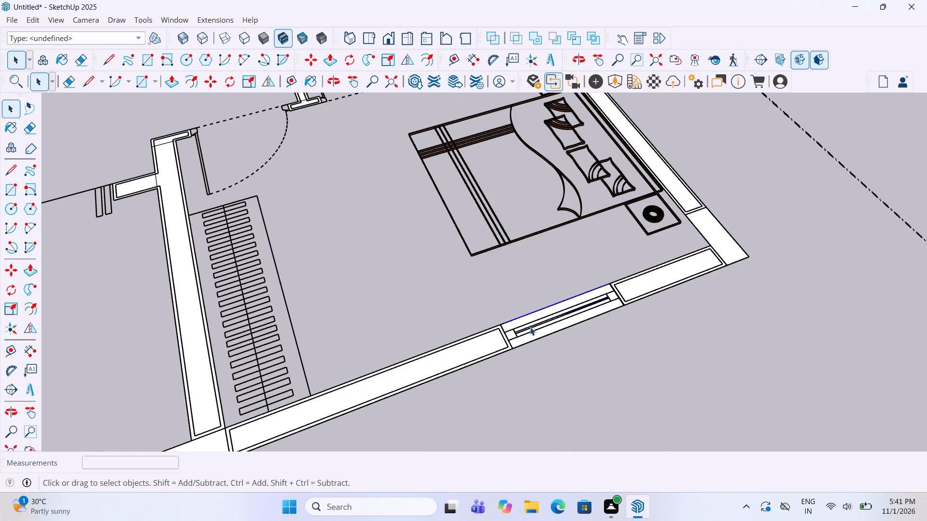
{"action": "left_click", "coordinate": [531, 333]}
{"action": "left_click", "coordinate": [530, 361]}
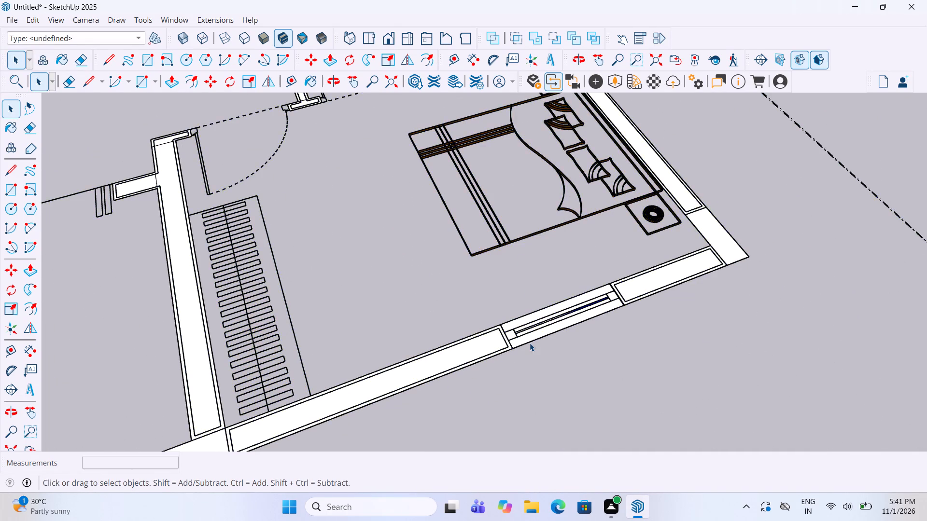
{"action": "scroll", "coordinate": [530, 343], "scroll_direction": "up", "scroll_amount": 5}
{"action": "left_click", "coordinate": [524, 329]}
{"action": "left_click", "coordinate": [523, 334]}
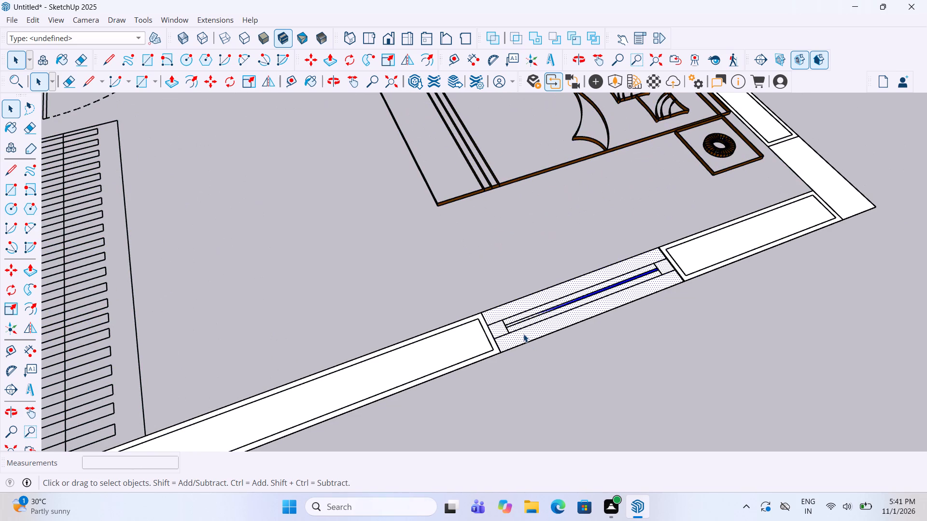
{"action": "right_click", "coordinate": [523, 334]}
{"action": "left_click", "coordinate": [564, 206]}
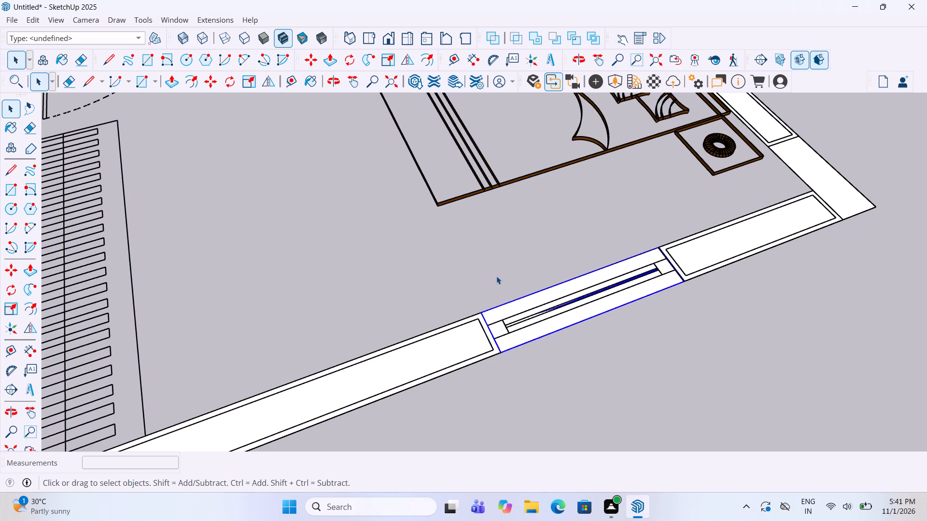
Group the long inner wall running behind the same bedroom's wardrobe.
{"action": "scroll", "coordinate": [499, 271], "scroll_direction": "down", "scroll_amount": 12}
{"action": "scroll", "coordinate": [363, 311], "scroll_direction": "up", "scroll_amount": 7}
{"action": "left_click", "coordinate": [328, 323]}
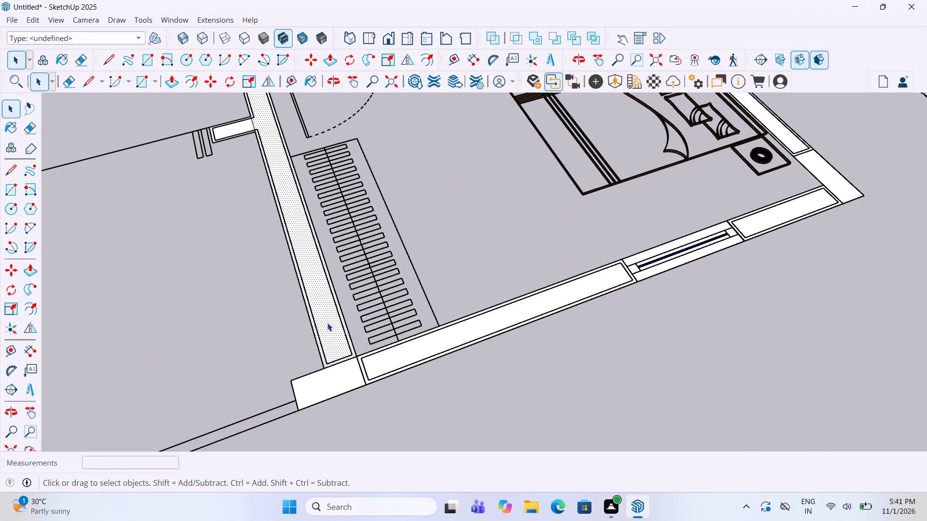
{"action": "right_click", "coordinate": [327, 323]}
{"action": "left_click", "coordinate": [389, 187]}
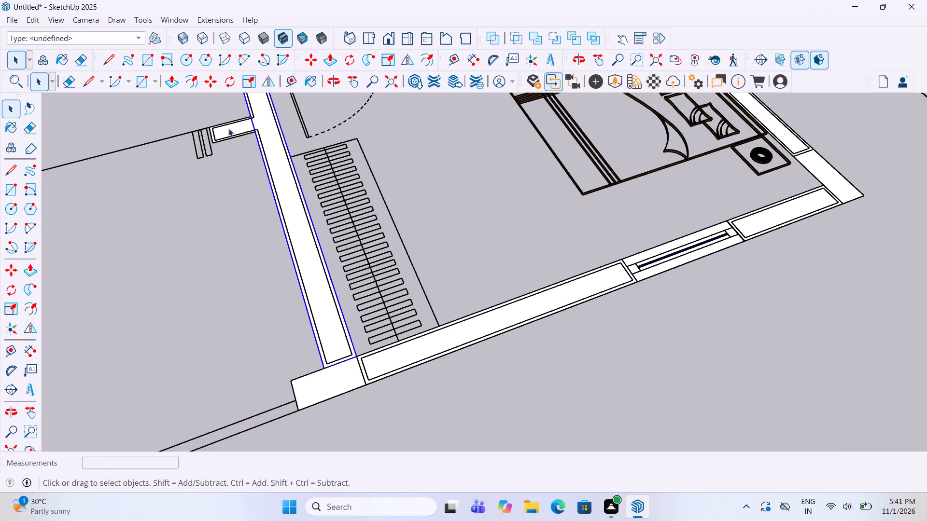
Make separate groups of the short wall stub branching off the wardrobe wall and the column at that wall's outer end.
{"action": "left_click", "coordinate": [224, 131]}
{"action": "right_click", "coordinate": [224, 131]}
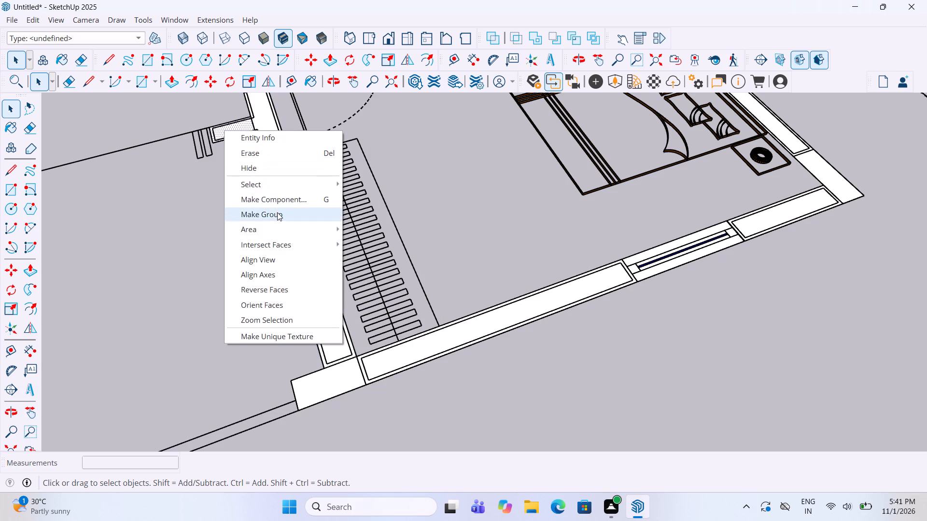
{"action": "left_click", "coordinate": [277, 213]}
{"action": "left_click", "coordinate": [332, 375]}
{"action": "right_click", "coordinate": [332, 375]}
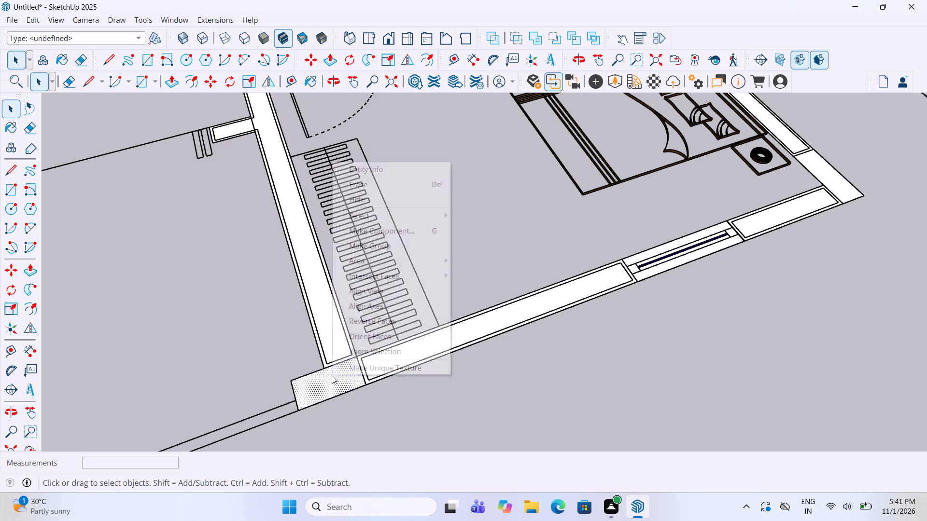
{"action": "left_click", "coordinate": [384, 247]}
Group the short outer wall segment at the foot of the living room's TV wall, across the open bay from that column.
{"action": "scroll", "coordinate": [490, 270], "scroll_direction": "down", "scroll_amount": 10}
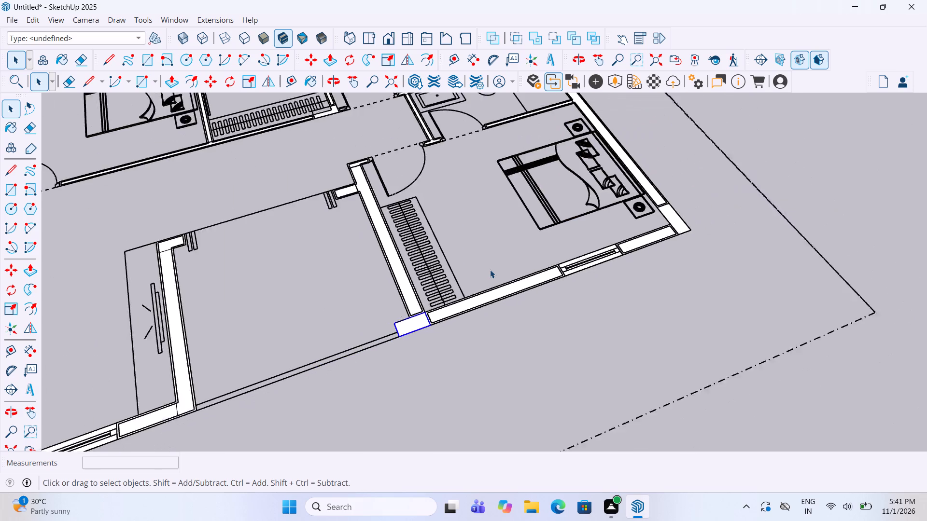
{"action": "scroll", "coordinate": [490, 270], "scroll_direction": "down", "scroll_amount": 2}
{"action": "scroll", "coordinate": [295, 343], "scroll_direction": "up", "scroll_amount": 10}
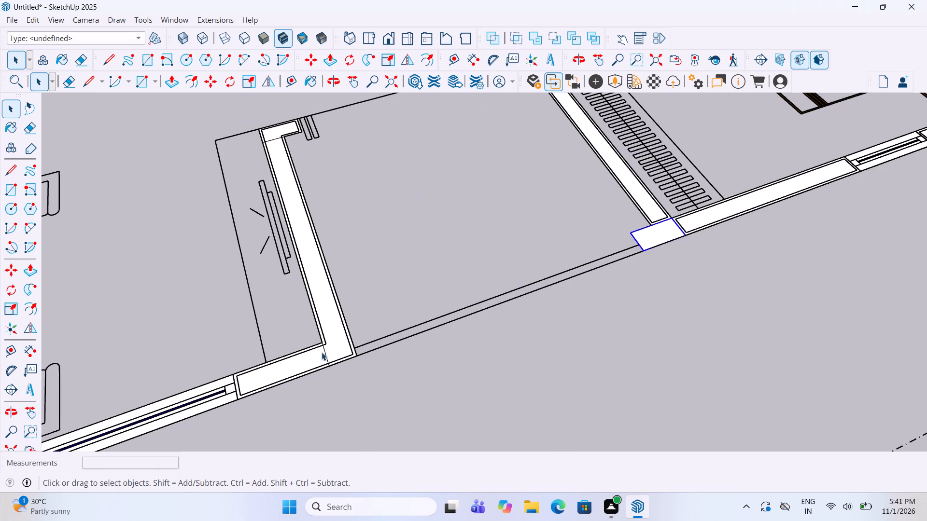
{"action": "scroll", "coordinate": [323, 352], "scroll_direction": "up", "scroll_amount": 1}
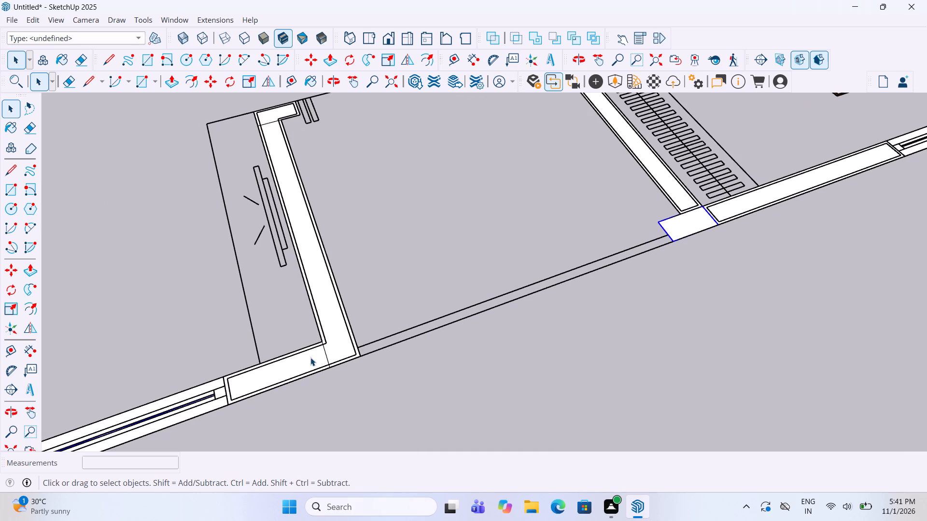
{"action": "left_click", "coordinate": [310, 357]}
{"action": "right_click", "coordinate": [310, 357]}
{"action": "left_click", "coordinate": [362, 228]}
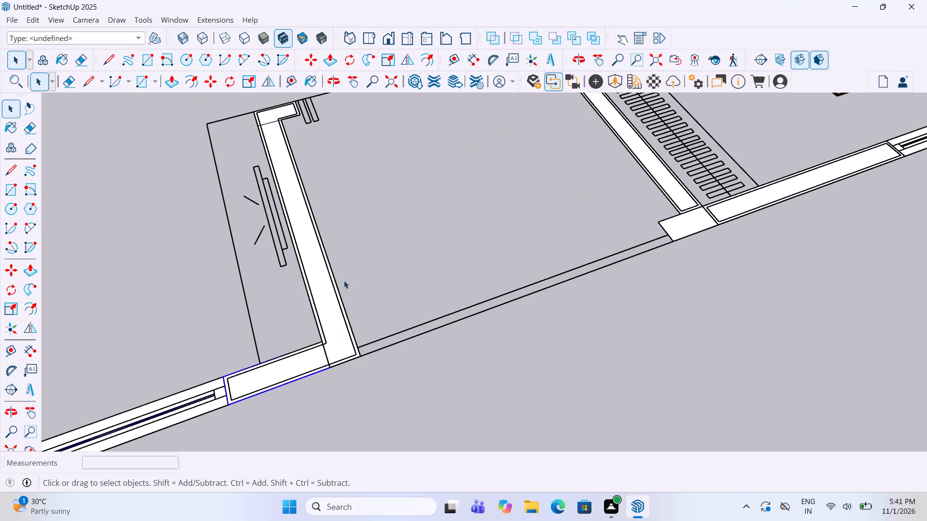
Make separate groups of the long wall behind the living room TV and the L-shaped piece at its inner end.
{"action": "left_click", "coordinate": [330, 305]}
{"action": "right_click", "coordinate": [330, 305]}
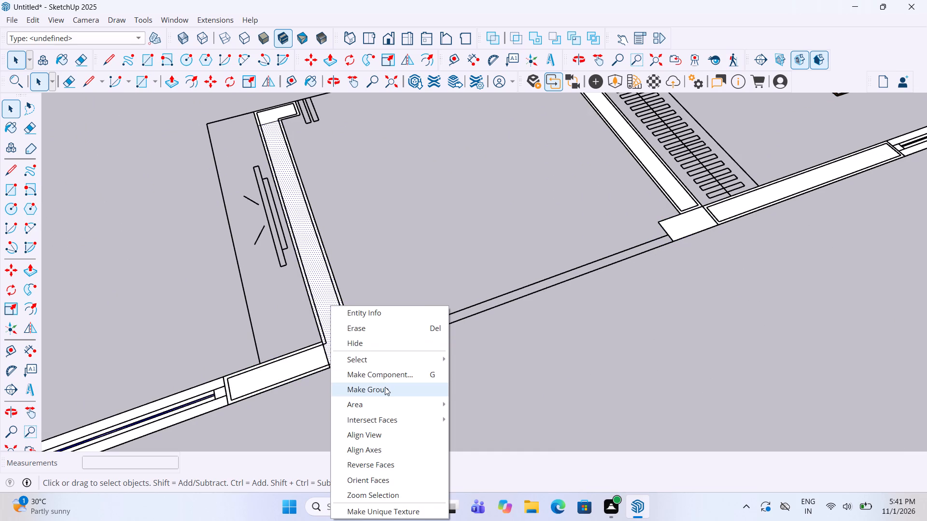
{"action": "left_click", "coordinate": [385, 387]}
{"action": "left_click", "coordinate": [269, 117]}
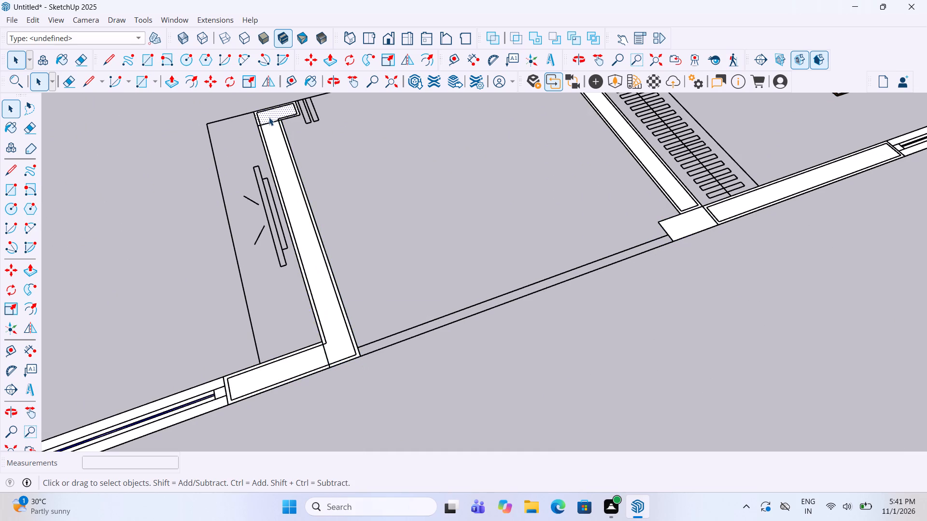
{"action": "right_click", "coordinate": [269, 117]}
{"action": "left_click", "coordinate": [308, 203]}
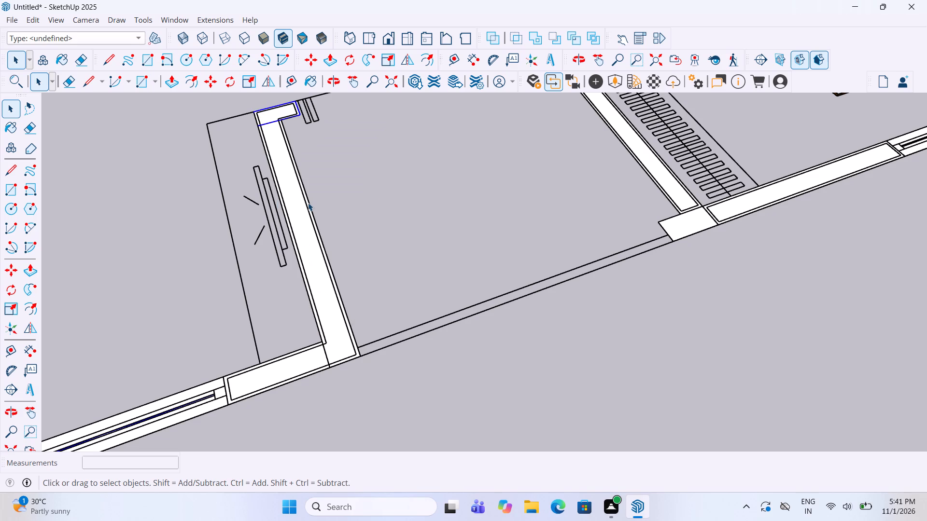
Group the living room's outer window between the TV wall corner and the three-seat sofa.
{"action": "scroll", "coordinate": [341, 204], "scroll_direction": "down", "scroll_amount": 6}
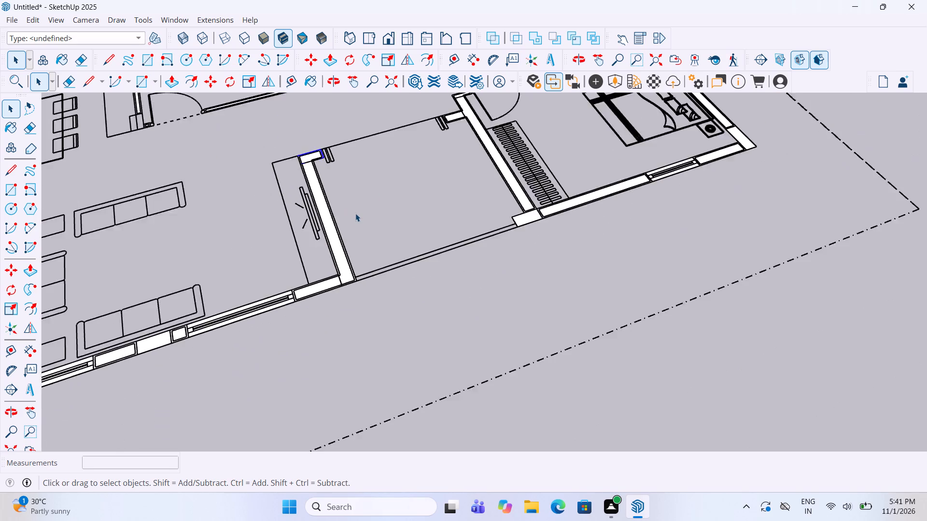
{"action": "scroll", "coordinate": [355, 213], "scroll_direction": "down", "scroll_amount": 2}
{"action": "scroll", "coordinate": [297, 274], "scroll_direction": "up", "scroll_amount": 10}
{"action": "left_click", "coordinate": [372, 294]}
{"action": "left_click", "coordinate": [366, 283]}
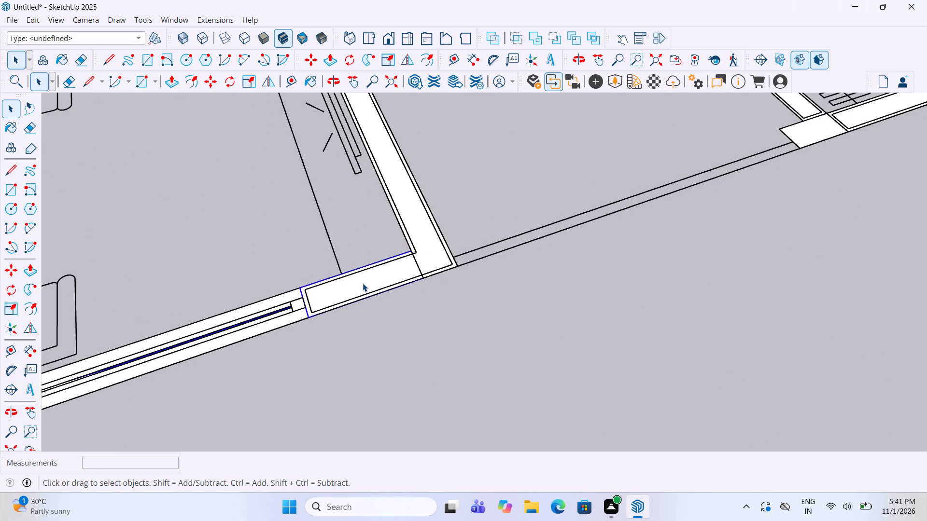
{"action": "scroll", "coordinate": [299, 302], "scroll_direction": "up", "scroll_amount": 2}
{"action": "left_click", "coordinate": [277, 300]}
{"action": "right_click", "coordinate": [277, 300]}
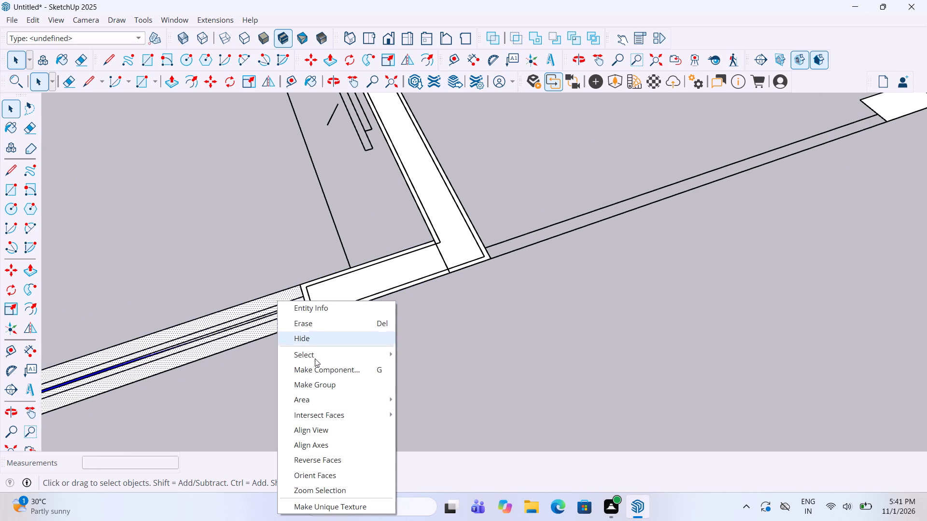
{"action": "left_click", "coordinate": [331, 383]}
Make separate groups of the small square wall piece beside that window and the adjoining column behind the three-seat sofa.
{"action": "scroll", "coordinate": [555, 238], "scroll_direction": "down", "scroll_amount": 11}
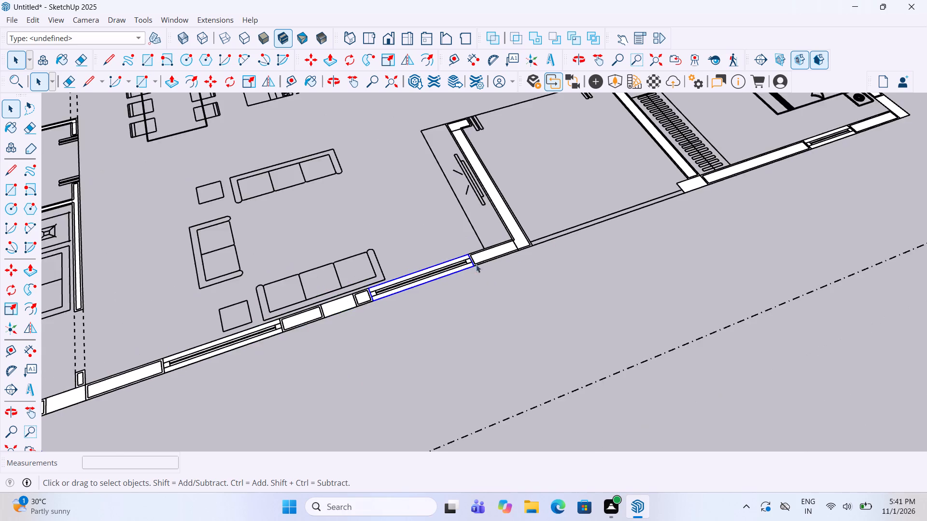
{"action": "scroll", "coordinate": [364, 286], "scroll_direction": "up", "scroll_amount": 10}
{"action": "left_click", "coordinate": [362, 304]}
{"action": "right_click", "coordinate": [362, 304]}
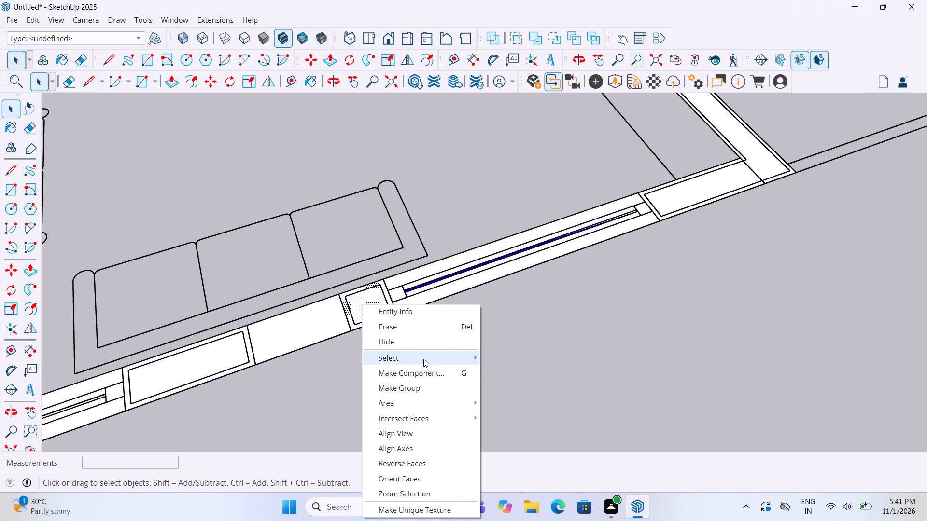
{"action": "left_click_drag", "start_coordinate": [417, 391], "coordinate": [413, 389]}
{"action": "left_click", "coordinate": [296, 328]}
{"action": "right_click", "coordinate": [296, 328]}
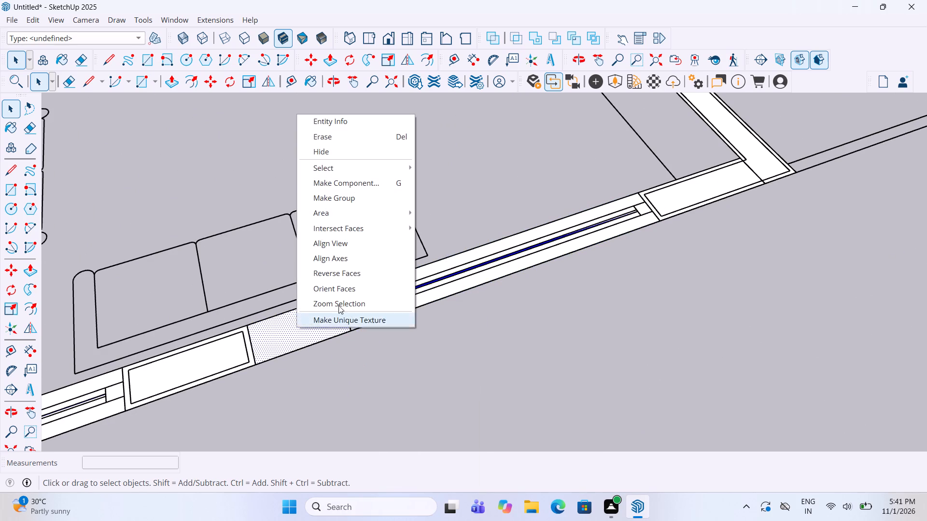
{"action": "left_click", "coordinate": [367, 203]}
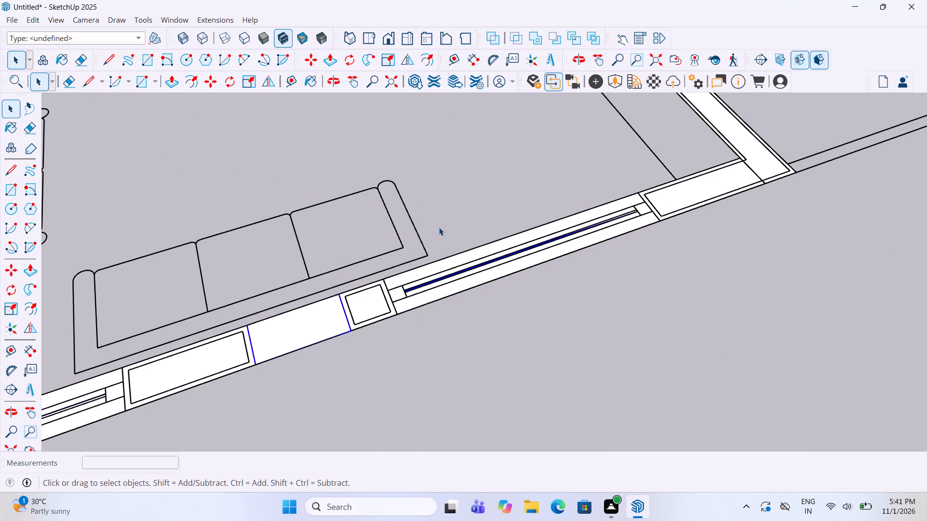
Group the outer wall segment behind the three-seat sofa, on the column's other side.
{"action": "scroll", "coordinate": [439, 228], "scroll_direction": "down", "scroll_amount": 8}
{"action": "scroll", "coordinate": [391, 272], "scroll_direction": "up", "scroll_amount": 6}
{"action": "left_click", "coordinate": [294, 298]}
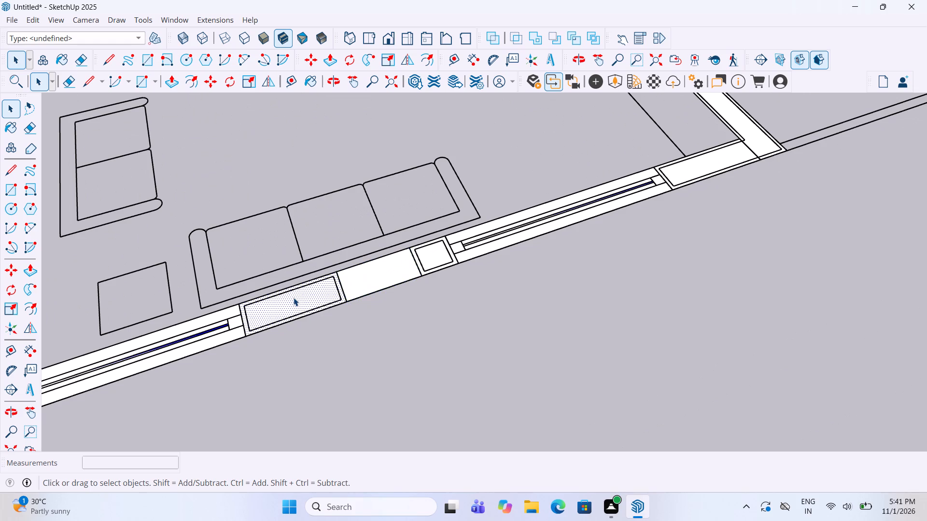
{"action": "right_click", "coordinate": [294, 298]}
{"action": "left_click", "coordinate": [361, 386]}
Group the long outer window beside the living room's square side table.
{"action": "scroll", "coordinate": [612, 260], "scroll_direction": "down", "scroll_amount": 2}
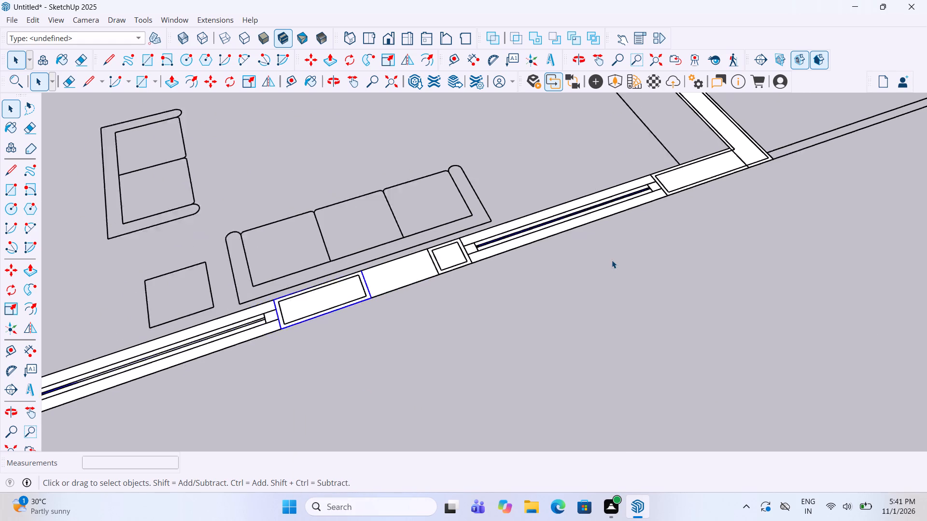
{"action": "scroll", "coordinate": [612, 260], "scroll_direction": "down", "scroll_amount": 5}
{"action": "scroll", "coordinate": [361, 308], "scroll_direction": "up", "scroll_amount": 6}
{"action": "left_click", "coordinate": [344, 310]}
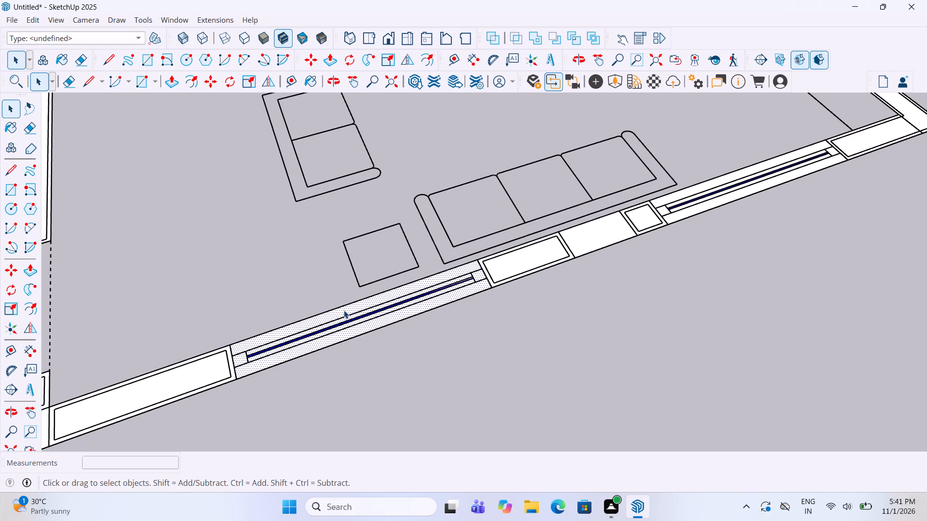
{"action": "right_click", "coordinate": [344, 310]}
{"action": "left_click", "coordinate": [397, 181]}
Group the outer wall segment between that window and the column at the dashed opening.
{"action": "scroll", "coordinate": [517, 243], "scroll_direction": "down", "scroll_amount": 5}
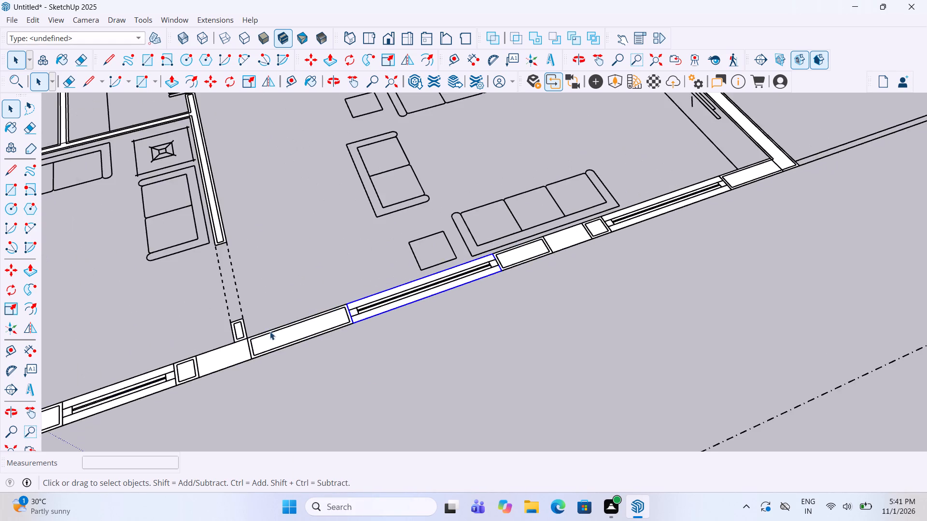
{"action": "scroll", "coordinate": [191, 349], "scroll_direction": "up", "scroll_amount": 5}
{"action": "left_click", "coordinate": [339, 330]}
{"action": "right_click", "coordinate": [339, 330]}
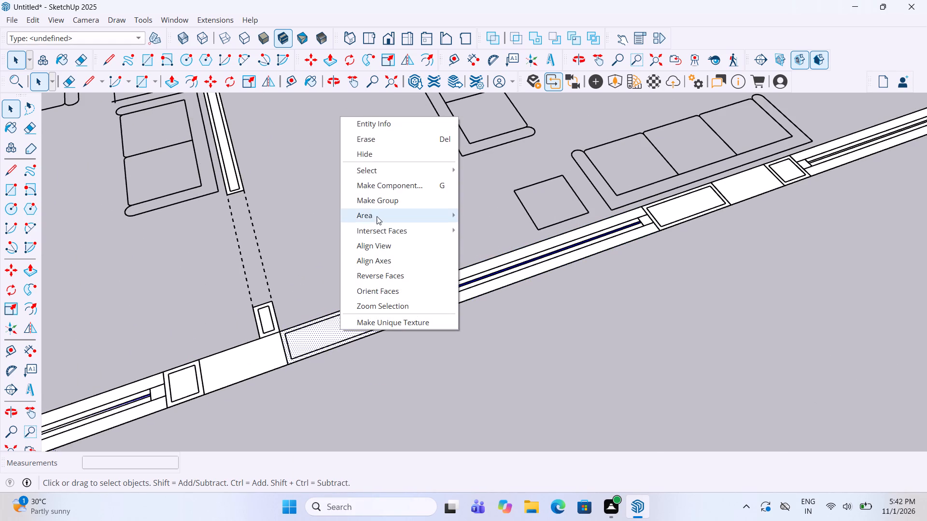
{"action": "left_click", "coordinate": [384, 202]}
Make separate groups of the short wall stub ending the dashed opening and the column in the outer wall next to it.
{"action": "left_click", "coordinate": [265, 323]}
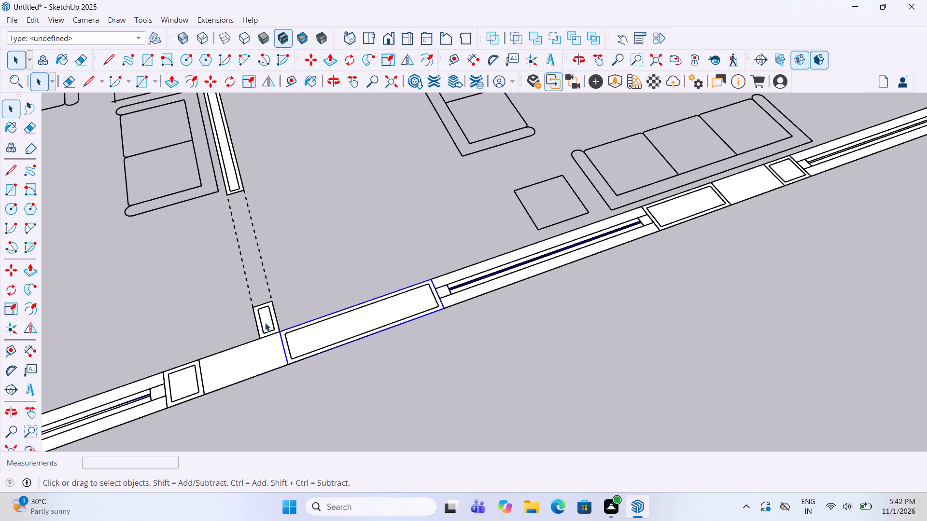
{"action": "right_click", "coordinate": [265, 323]}
{"action": "left_click", "coordinate": [320, 195]}
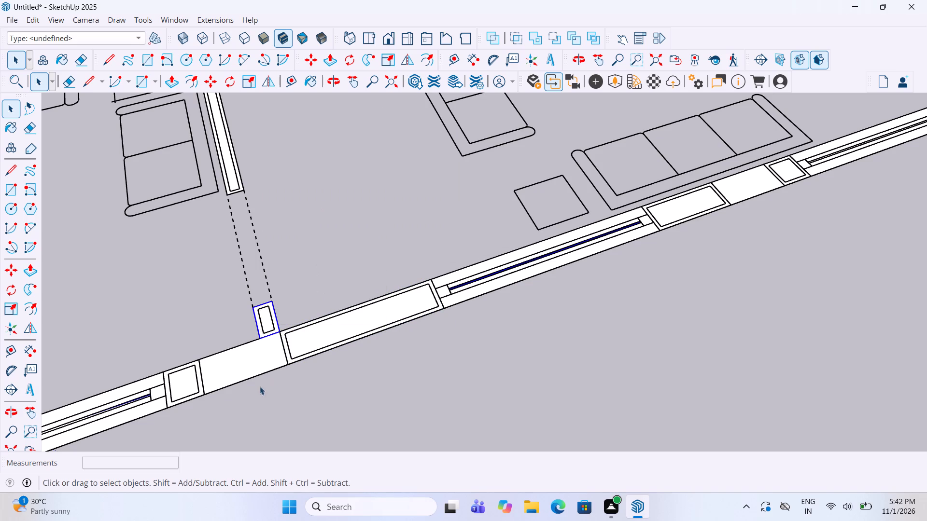
{"action": "left_click", "coordinate": [253, 357]}
{"action": "right_click", "coordinate": [253, 357]}
{"action": "left_click", "coordinate": [312, 231]}
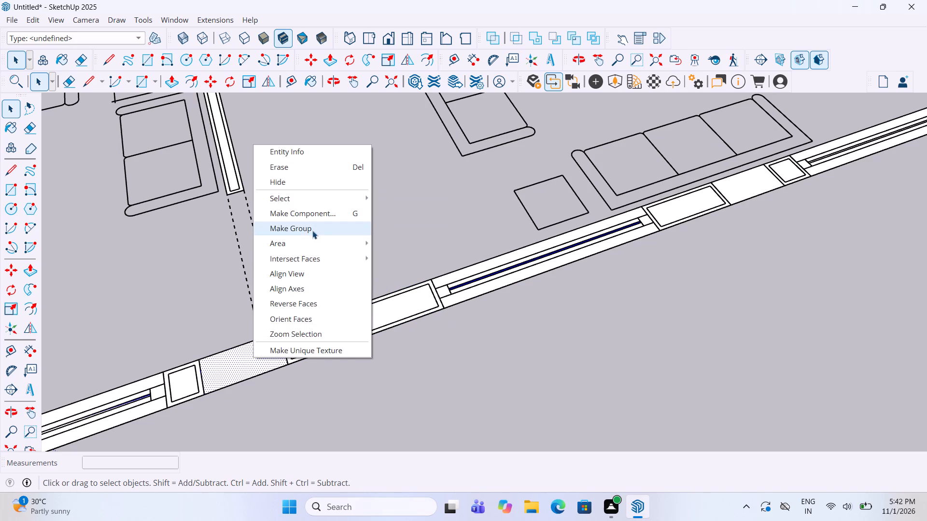
Make separate groups of the small square wall piece past that column and the outer window adjoining it.
{"action": "scroll", "coordinate": [527, 271], "scroll_direction": "down", "scroll_amount": 4}
{"action": "scroll", "coordinate": [300, 359], "scroll_direction": "up", "scroll_amount": 5}
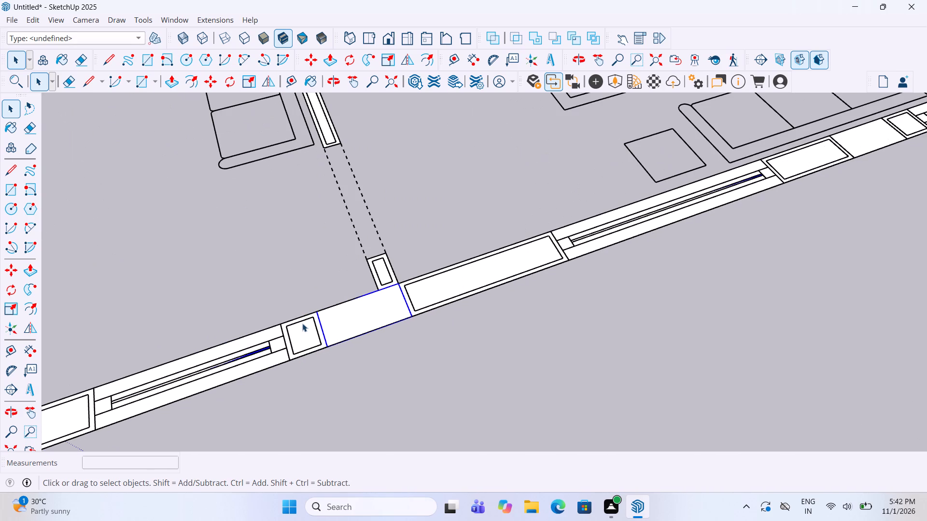
{"action": "left_click", "coordinate": [302, 329]}
{"action": "right_click", "coordinate": [302, 329]}
{"action": "left_click", "coordinate": [362, 199]}
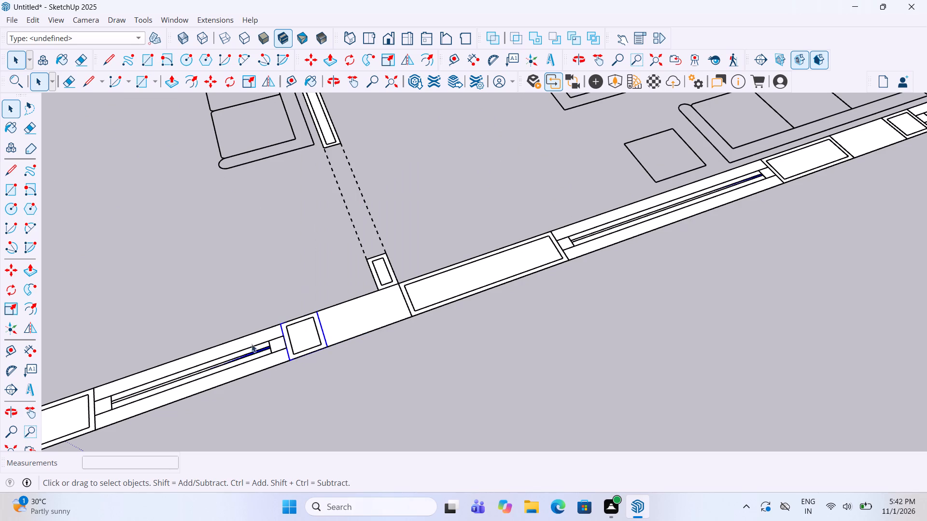
{"action": "left_click", "coordinate": [244, 368]}
{"action": "right_click", "coordinate": [243, 368]}
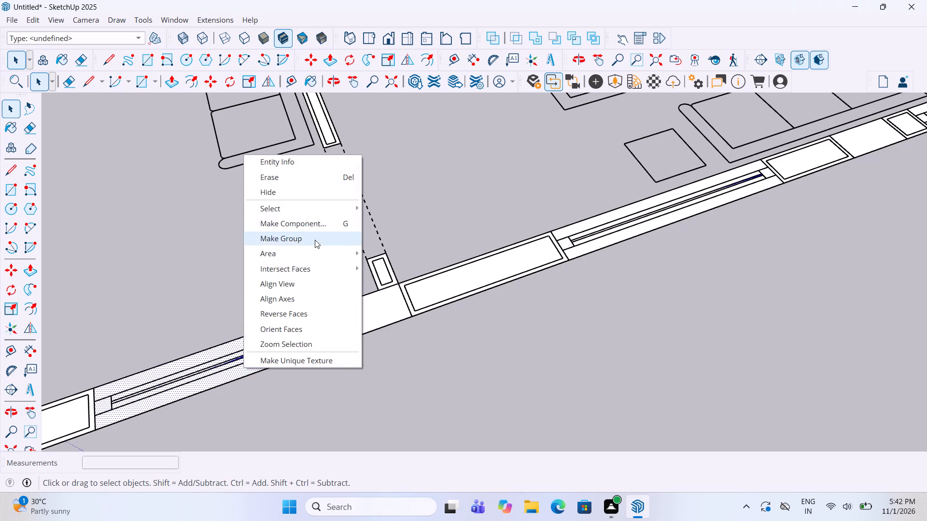
{"action": "left_click", "coordinate": [315, 240]}
Group the long outer wall segment behind the TV in the room with the double entrance door.
{"action": "scroll", "coordinate": [556, 272], "scroll_direction": "down", "scroll_amount": 6}
{"action": "scroll", "coordinate": [280, 330], "scroll_direction": "up", "scroll_amount": 5}
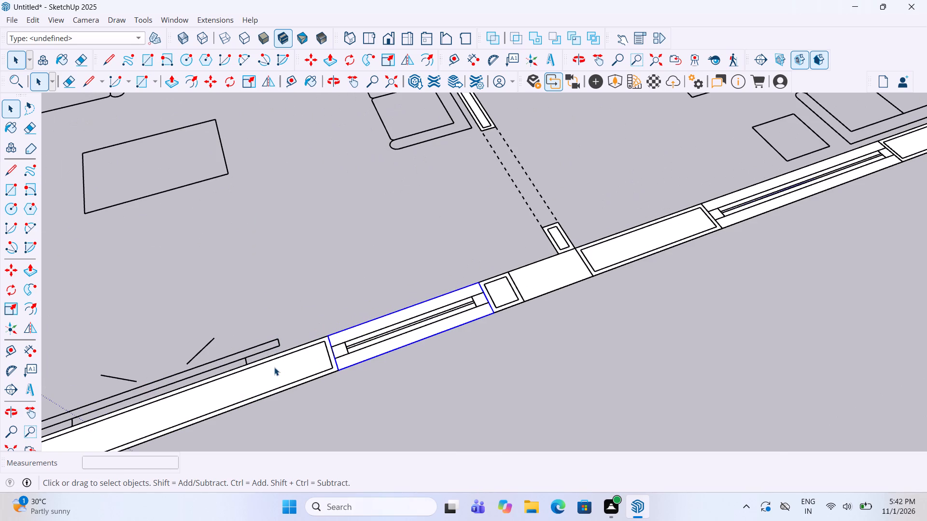
{"action": "left_click", "coordinate": [274, 367]}
{"action": "right_click", "coordinate": [274, 367]}
{"action": "left_click", "coordinate": [336, 243]}
Group the outer window between the wall behind the TV and the entrance corner of the living room.
{"action": "scroll", "coordinate": [519, 302], "scroll_direction": "down", "scroll_amount": 11}
{"action": "scroll", "coordinate": [324, 395], "scroll_direction": "up", "scroll_amount": 11}
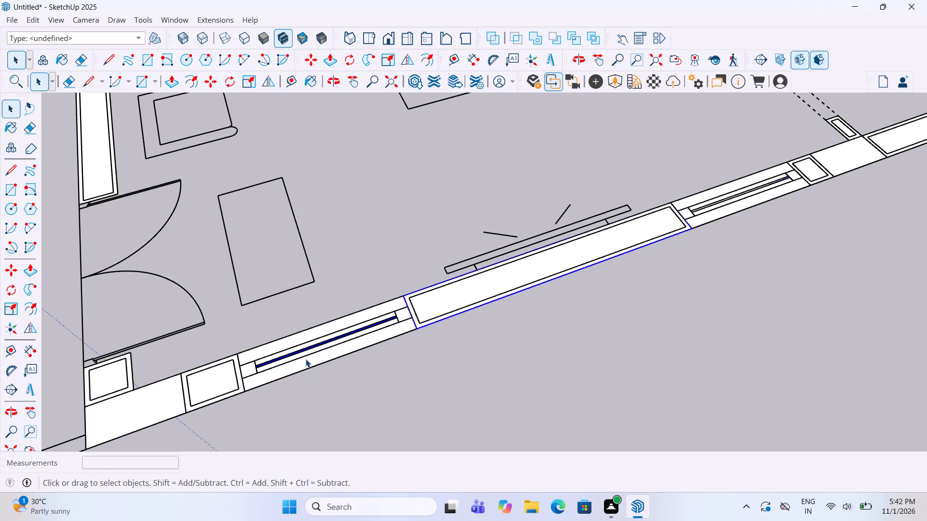
{"action": "left_click", "coordinate": [306, 359]}
{"action": "right_click", "coordinate": [306, 359]}
{"action": "left_click", "coordinate": [370, 231]}
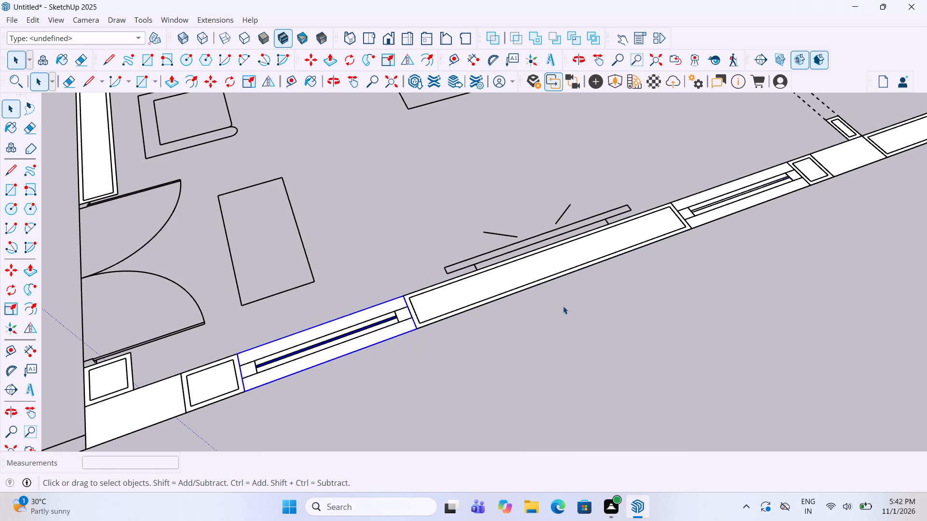
Make separate groups of the small square wall piece beyond that window and the corner column next to it.
{"action": "scroll", "coordinate": [563, 308], "scroll_direction": "down", "scroll_amount": 5}
{"action": "scroll", "coordinate": [336, 328], "scroll_direction": "up", "scroll_amount": 5}
{"action": "left_click", "coordinate": [349, 370]}
{"action": "right_click", "coordinate": [349, 370]}
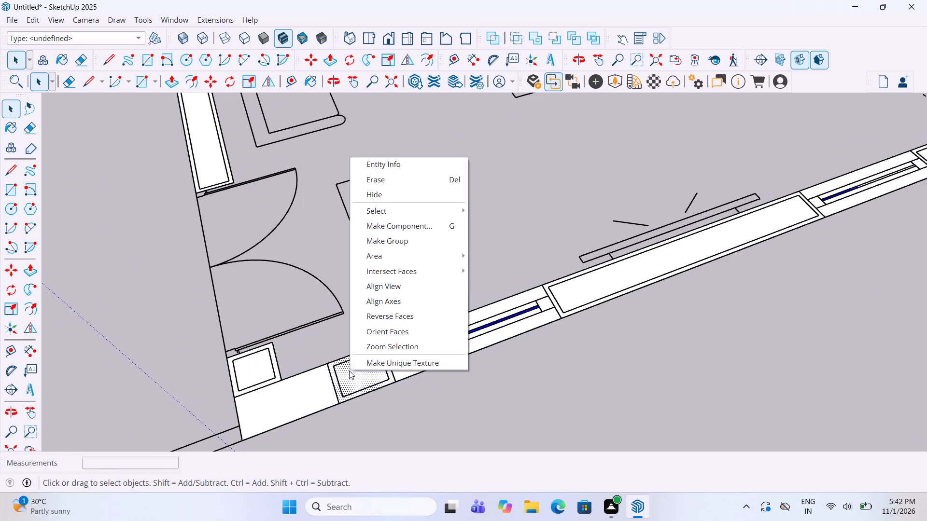
{"action": "left_click", "coordinate": [405, 236]}
{"action": "left_click", "coordinate": [307, 383]}
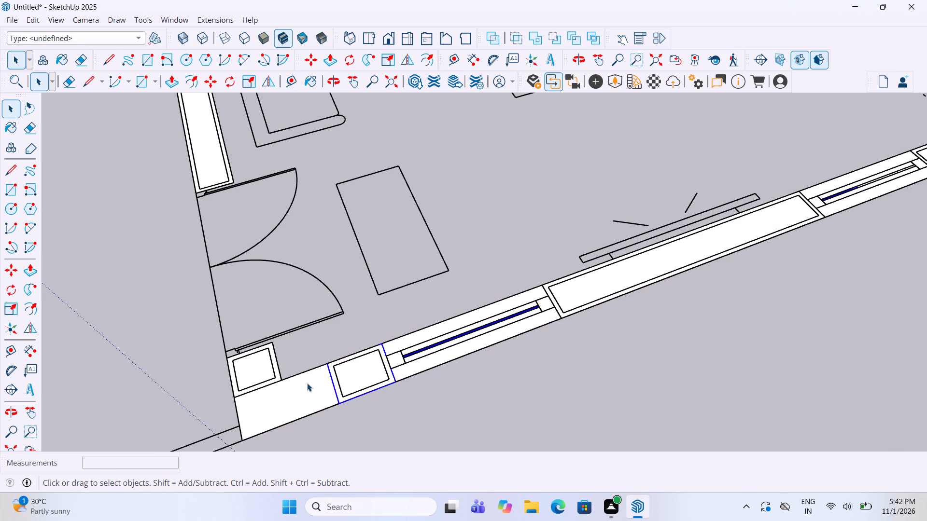
{"action": "right_click", "coordinate": [307, 383]}
{"action": "left_click", "coordinate": [336, 256]}
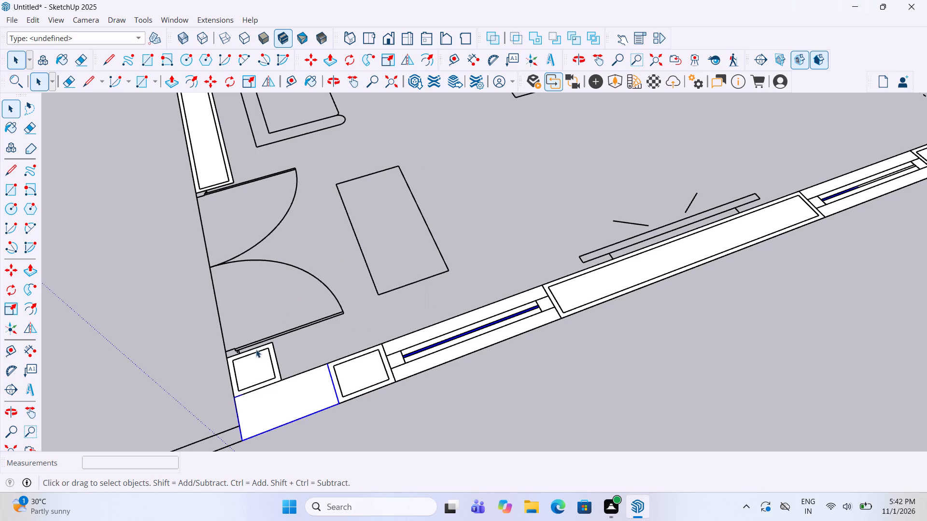
Make separate groups of the two wall pieces flanking the double entrance door.
{"action": "left_click", "coordinate": [248, 363]}
{"action": "right_click", "coordinate": [248, 363]}
{"action": "left_click", "coordinate": [321, 234]}
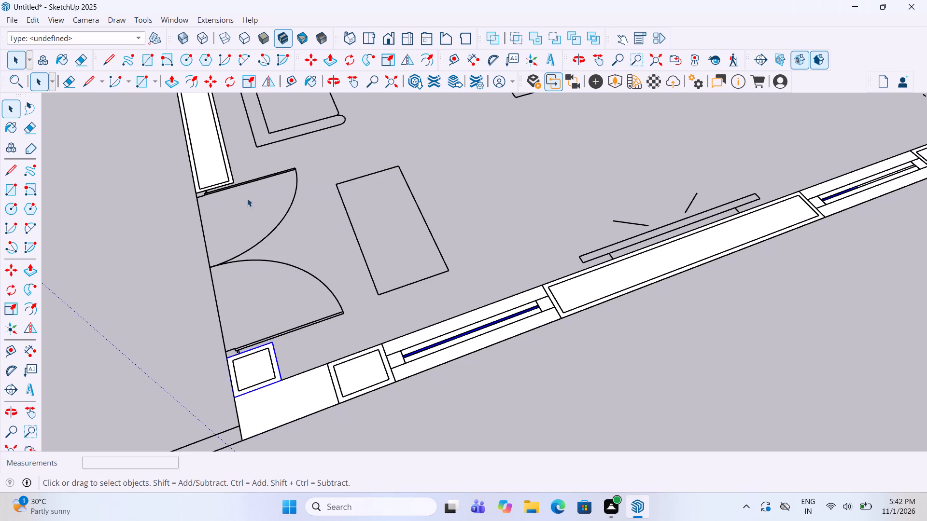
{"action": "left_click", "coordinate": [213, 163]}
{"action": "right_click", "coordinate": [213, 163]}
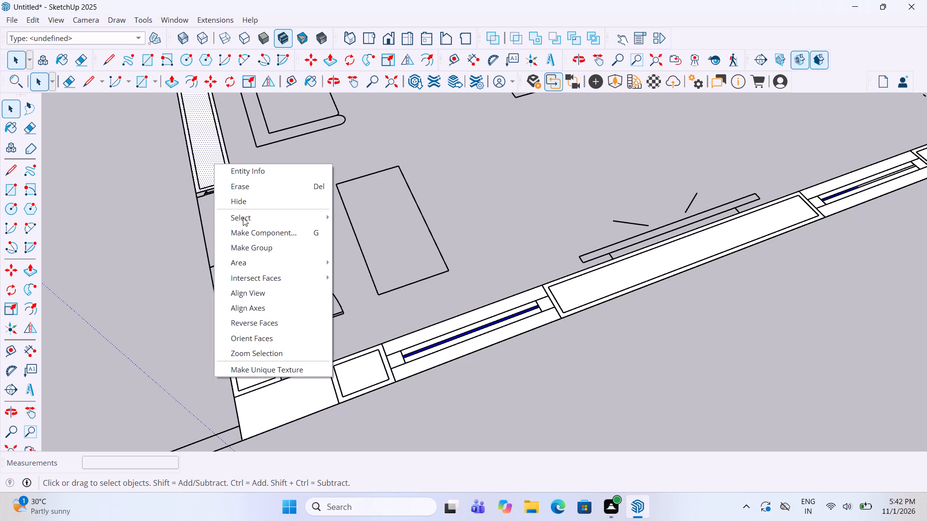
{"action": "left_click", "coordinate": [251, 251]}
Make separate groups of the short front wall of the small square room beside the kitchen and its wall facing the living room.
{"action": "scroll", "coordinate": [297, 394], "scroll_direction": "down", "scroll_amount": 11}
{"action": "middle_click_drag", "start_coordinate": [194, 277], "coordinate": [402, 287]}
{"action": "scroll", "coordinate": [167, 399], "scroll_direction": "up", "scroll_amount": 4}
{"action": "left_click", "coordinate": [111, 372]}
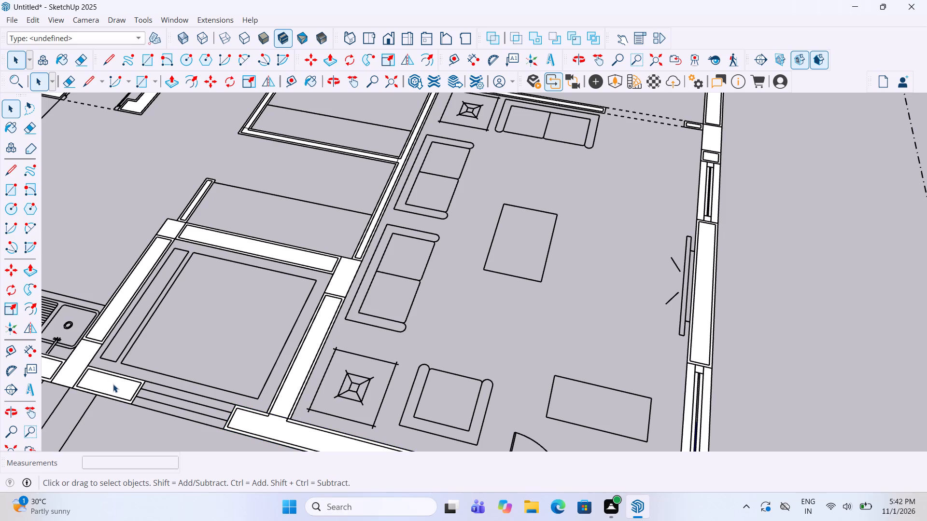
{"action": "left_click", "coordinate": [113, 384]}
{"action": "right_click", "coordinate": [113, 384]}
{"action": "left_click", "coordinate": [176, 249]}
{"action": "left_click", "coordinate": [302, 364]}
{"action": "right_click", "coordinate": [302, 364]}
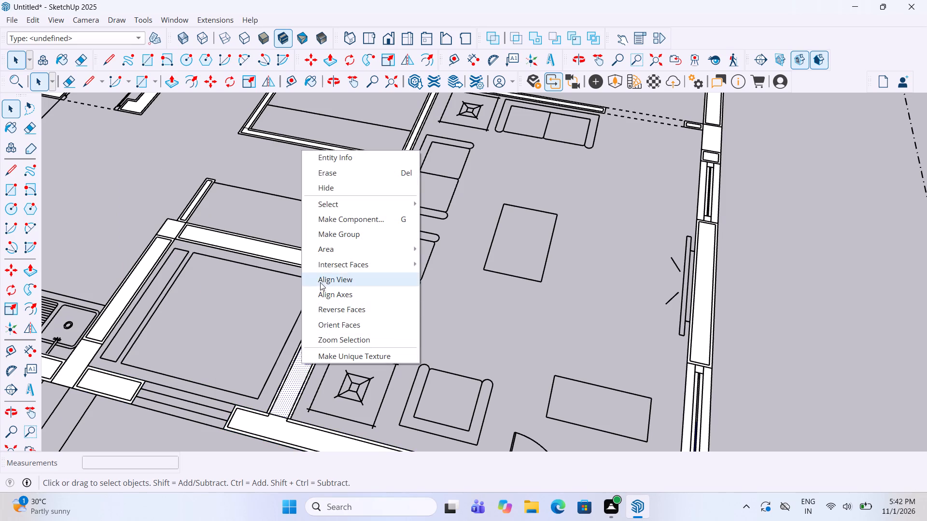
{"action": "left_click", "coordinate": [342, 235]}
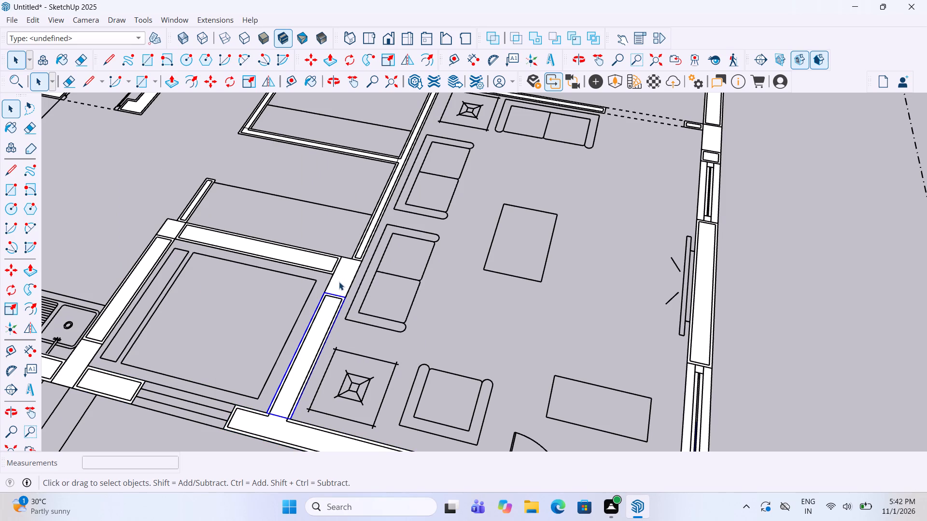
Make separate groups of the column at the square room's inner corner on the living room side and the room's back wall.
{"action": "left_click", "coordinate": [339, 282]}
{"action": "right_click", "coordinate": [339, 282]}
{"action": "left_click", "coordinate": [390, 364]}
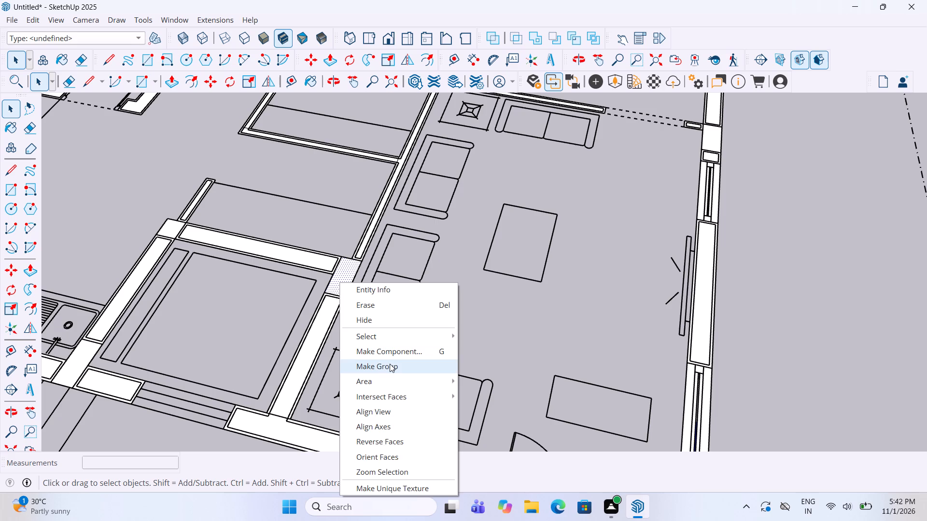
{"action": "left_click", "coordinate": [299, 256]}
{"action": "right_click", "coordinate": [299, 256]}
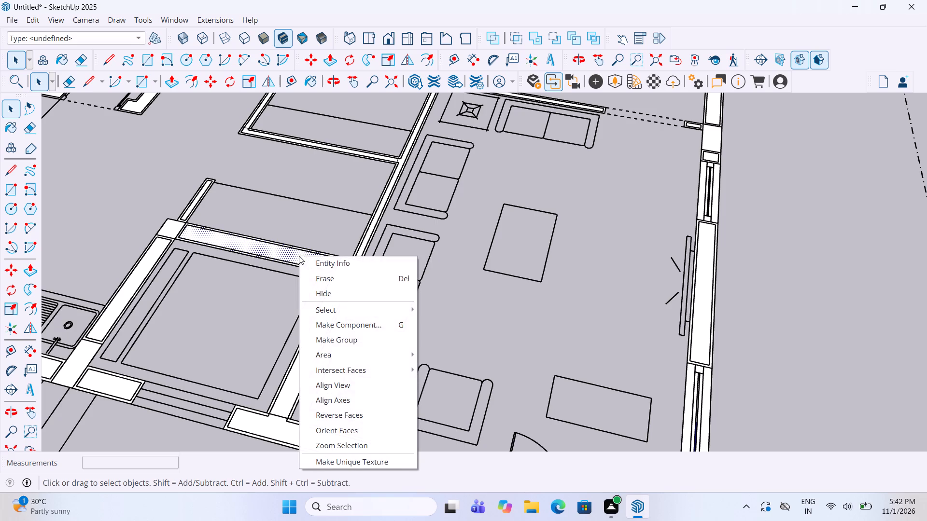
{"action": "left_click", "coordinate": [349, 336]}
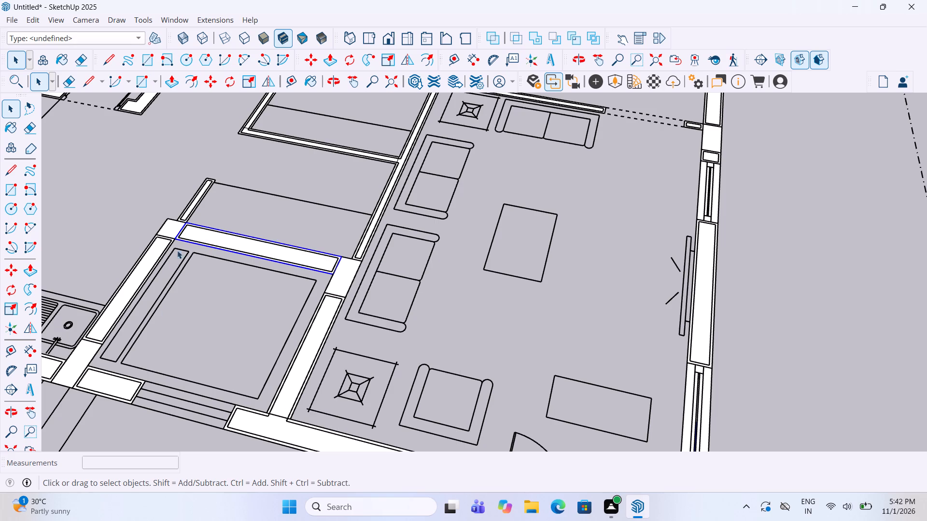
Make separate groups of the column at the square room's other inner corner and the wall between that room and the kitchen.
{"action": "left_click", "coordinate": [174, 229]}
{"action": "right_click", "coordinate": [174, 229]}
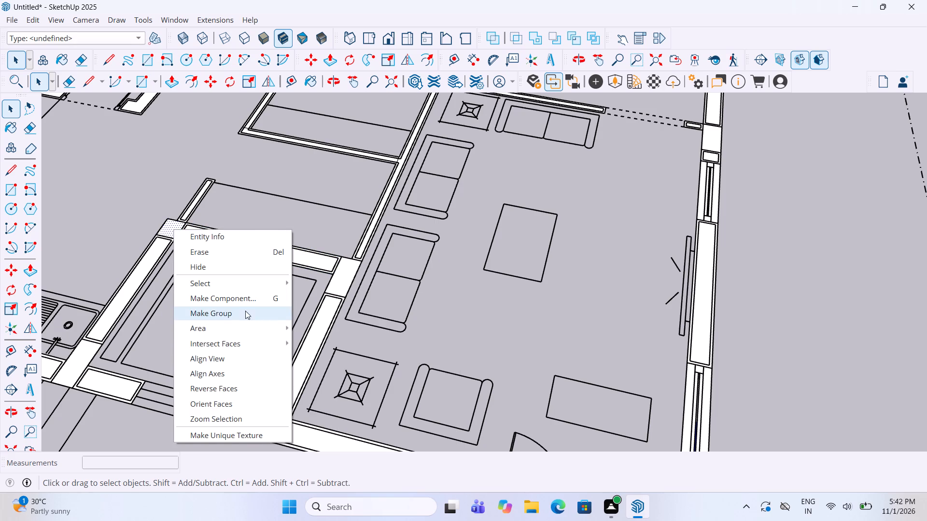
{"action": "left_click", "coordinate": [245, 310]}
{"action": "left_click", "coordinate": [139, 270]}
{"action": "right_click", "coordinate": [139, 270]}
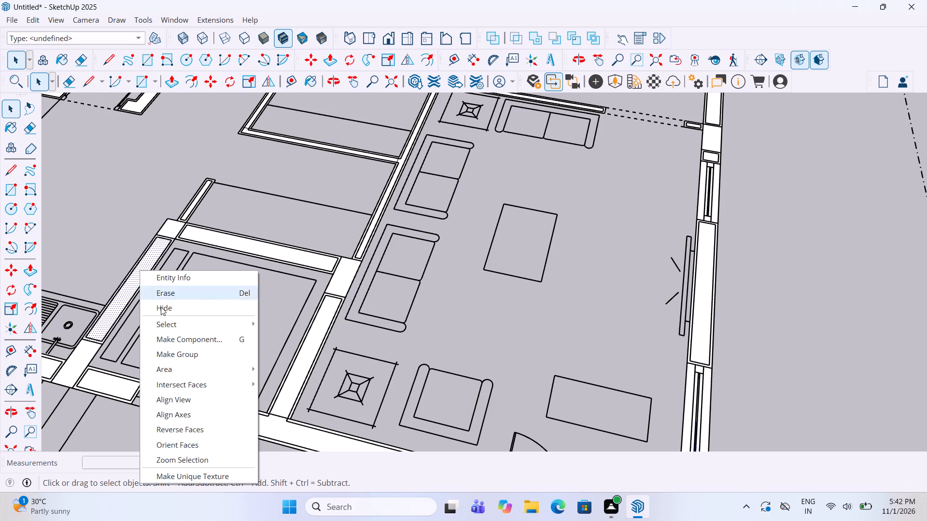
{"action": "left_click", "coordinate": [187, 351]}
Make separate groups of the column where the kitchen's outer wall meets the square room and the thin wall stub past the inner column.
{"action": "left_click", "coordinate": [82, 356]}
{"action": "right_click", "coordinate": [82, 356]}
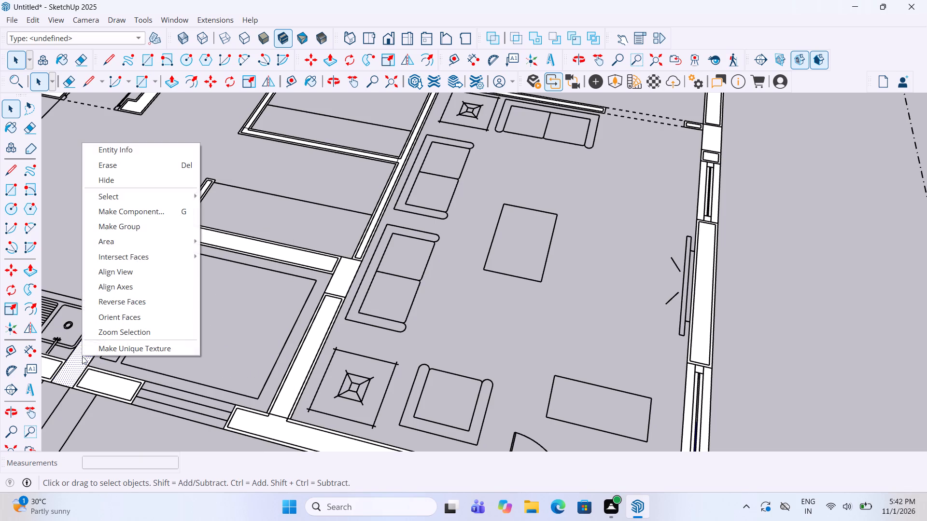
{"action": "left_click", "coordinate": [128, 228]}
{"action": "scroll", "coordinate": [190, 208], "scroll_direction": "up", "scroll_amount": 5}
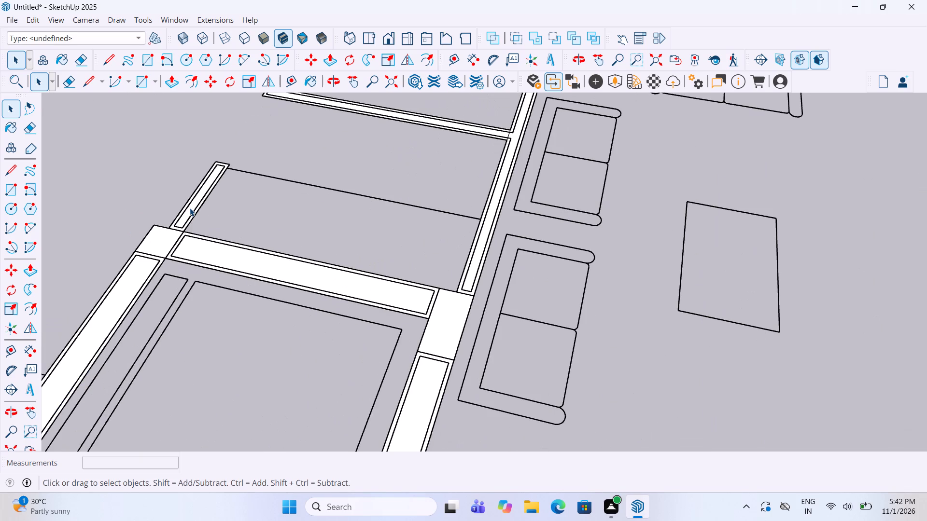
{"action": "left_click", "coordinate": [190, 208]}
{"action": "left_click", "coordinate": [190, 208]}
{"action": "left_click", "coordinate": [192, 208]}
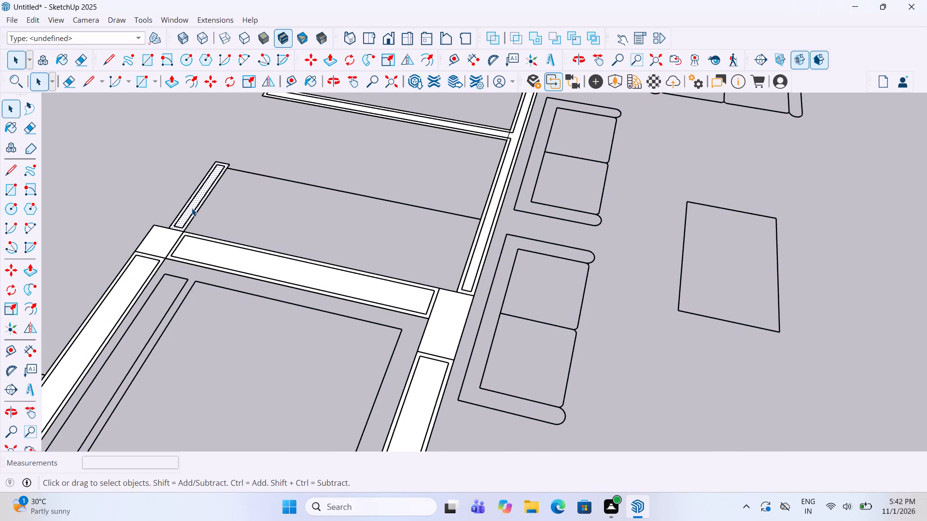
{"action": "right_click", "coordinate": [192, 208]}
{"action": "left_click", "coordinate": [235, 295]}
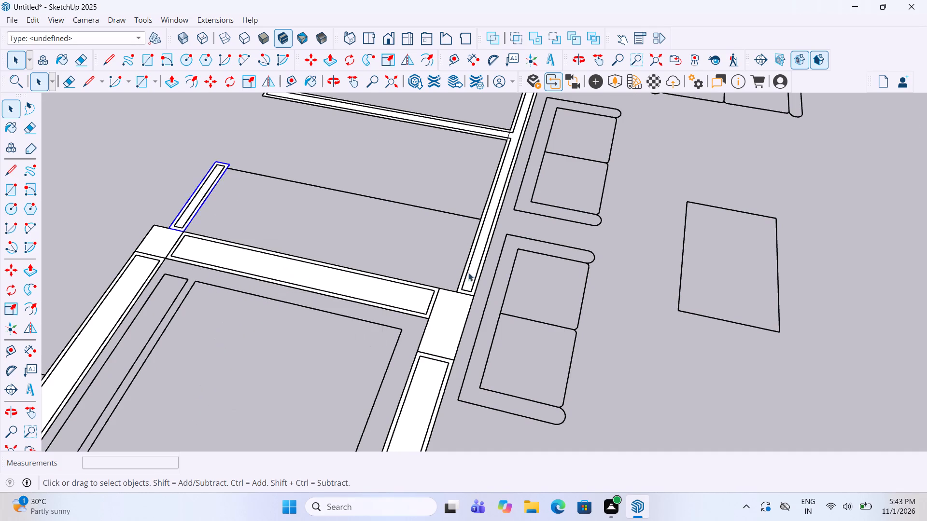
Check whether the kitchen's outer wall and the column at its far end are grouped, and look over the plan for remaining pieces.
{"action": "scroll", "coordinate": [468, 273], "scroll_direction": "down", "scroll_amount": 9}
{"action": "scroll", "coordinate": [242, 366], "scroll_direction": "up", "scroll_amount": 5}
{"action": "left_click", "coordinate": [247, 351]}
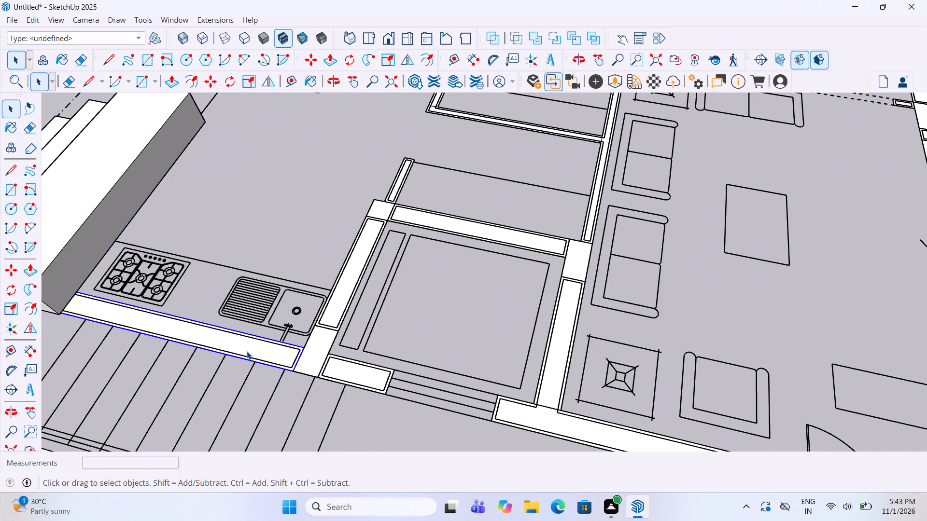
{"action": "left_click", "coordinate": [248, 345]}
{"action": "scroll", "coordinate": [248, 345], "scroll_direction": "down", "scroll_amount": 5}
{"action": "middle_click_drag", "start_coordinate": [245, 346], "coordinate": [166, 282]}
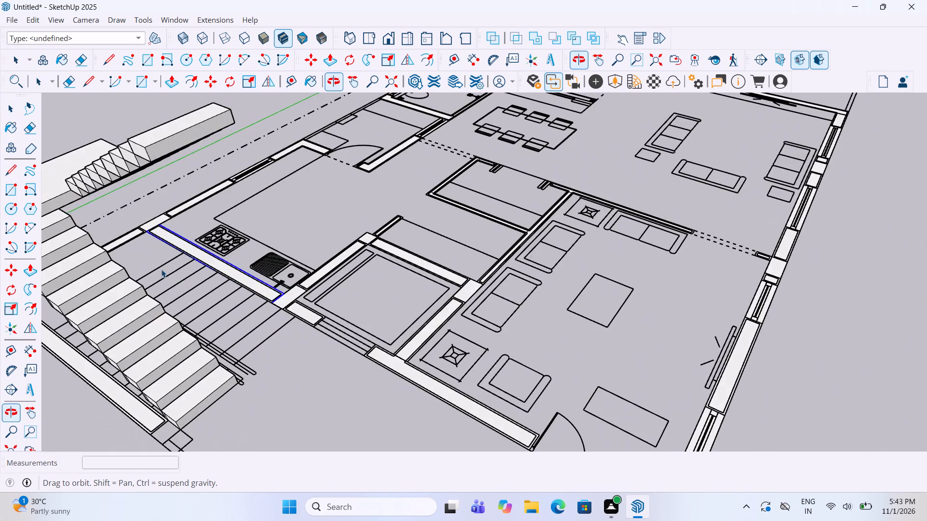
{"action": "scroll", "coordinate": [160, 235], "scroll_direction": "up", "scroll_amount": 4}
{"action": "left_click", "coordinate": [149, 220]}
{"action": "key", "text": "space"}
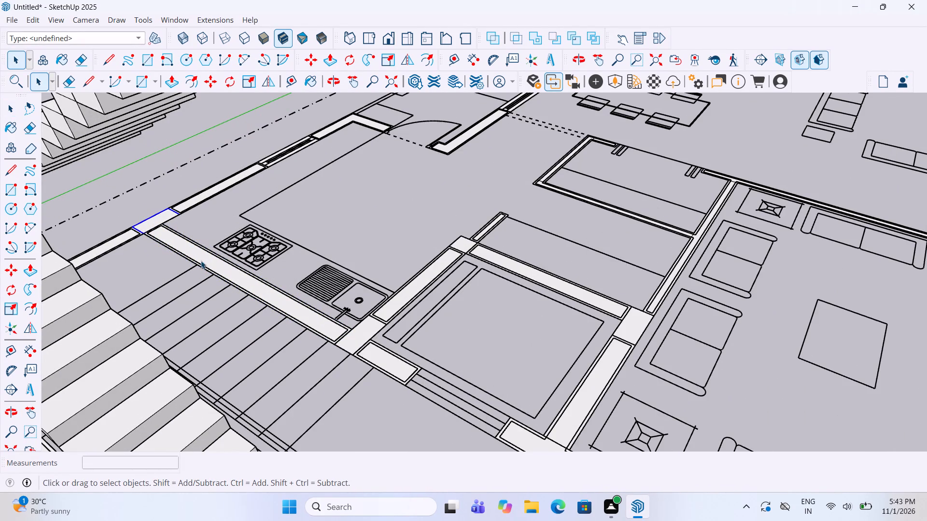
{"action": "key", "text": "space"}
{"action": "left_click", "coordinate": [278, 251]}
{"action": "scroll", "coordinate": [247, 286], "scroll_direction": "down", "scroll_amount": 11}
{"action": "left_click", "coordinate": [142, 398]}
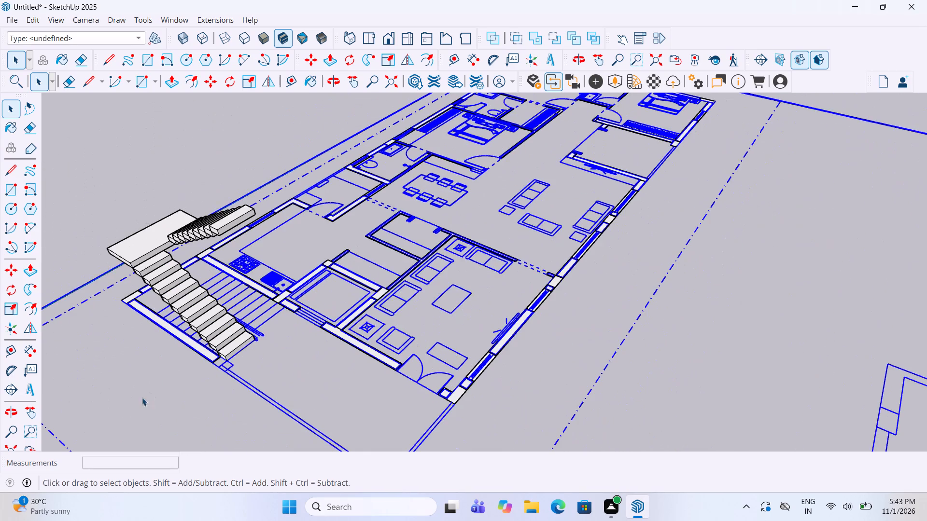
{"action": "middle_click_drag", "start_coordinate": [470, 200], "coordinate": [303, 297]}
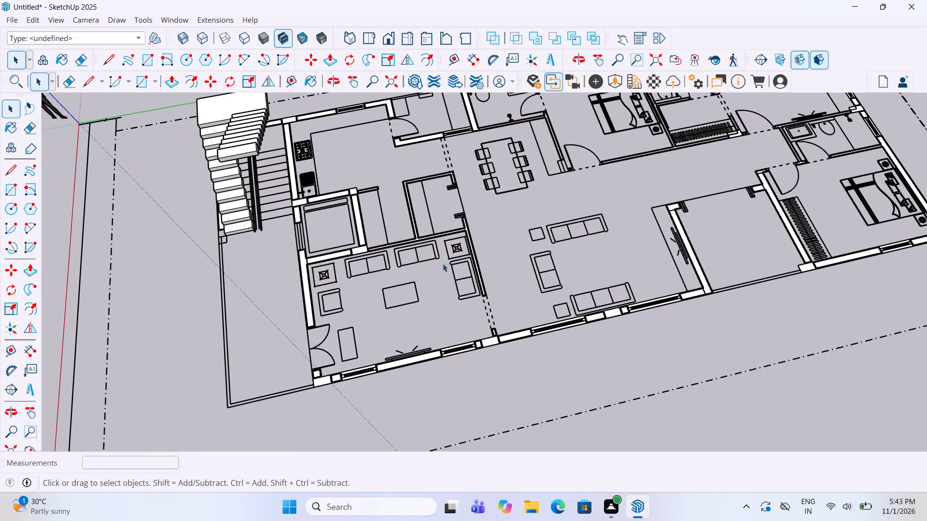
Group the long thin wall behind the two sofas, running from the square room's inner column.
{"action": "scroll", "coordinate": [391, 225], "scroll_direction": "up", "scroll_amount": 6}
{"action": "scroll", "coordinate": [341, 237], "scroll_direction": "up", "scroll_amount": 4}
{"action": "left_click", "coordinate": [328, 290]}
{"action": "scroll", "coordinate": [378, 274], "scroll_direction": "up", "scroll_amount": 4}
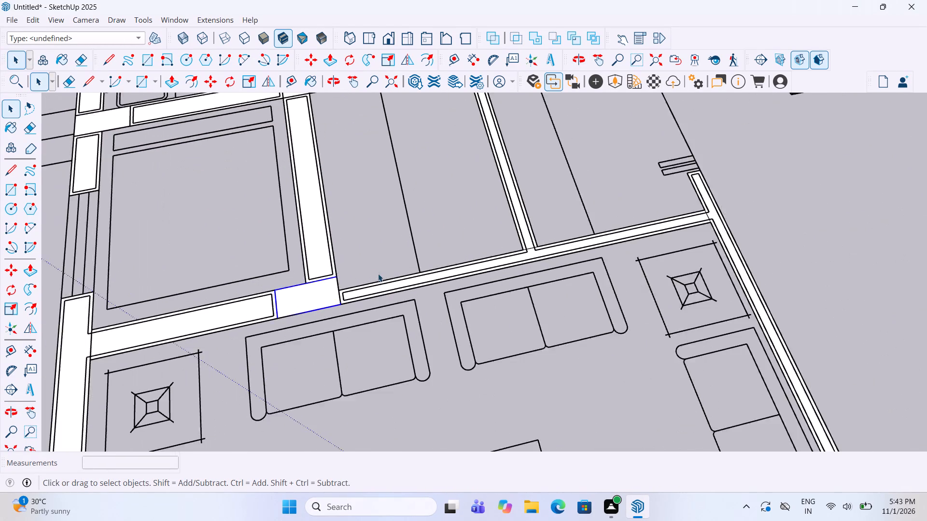
{"action": "left_click", "coordinate": [386, 285]}
{"action": "left_click", "coordinate": [387, 287]}
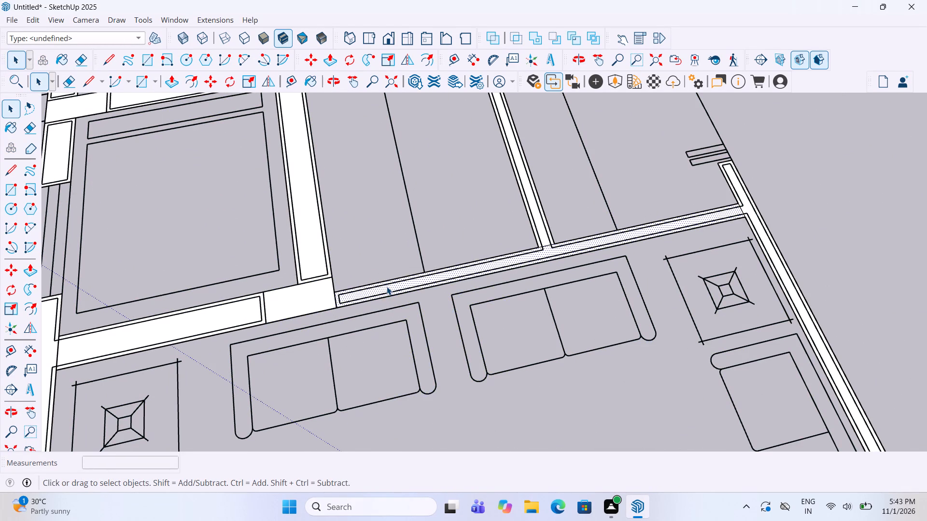
{"action": "right_click", "coordinate": [387, 287]}
{"action": "left_click", "coordinate": [455, 371]}
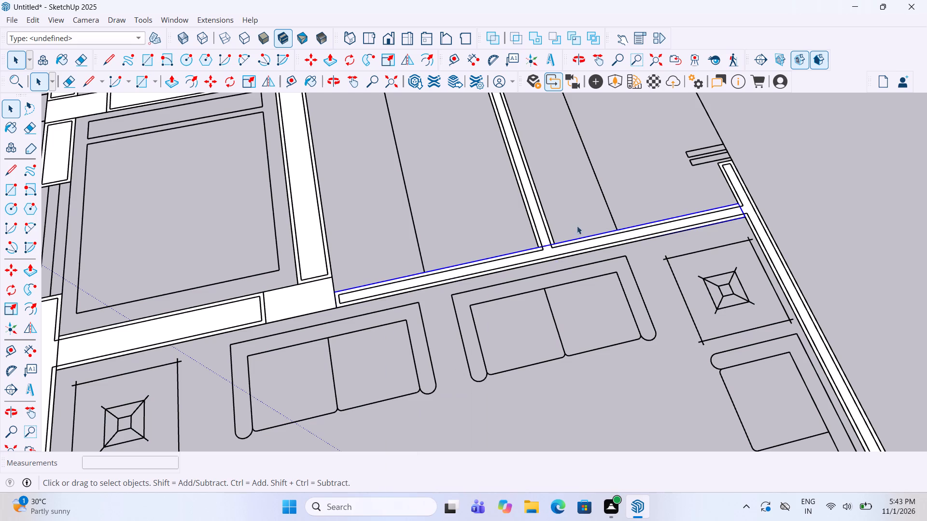
Group the thin partition wall that meets the sofa wall between the two small rooms.
{"action": "left_click", "coordinate": [540, 226]}
{"action": "right_click", "coordinate": [540, 226]}
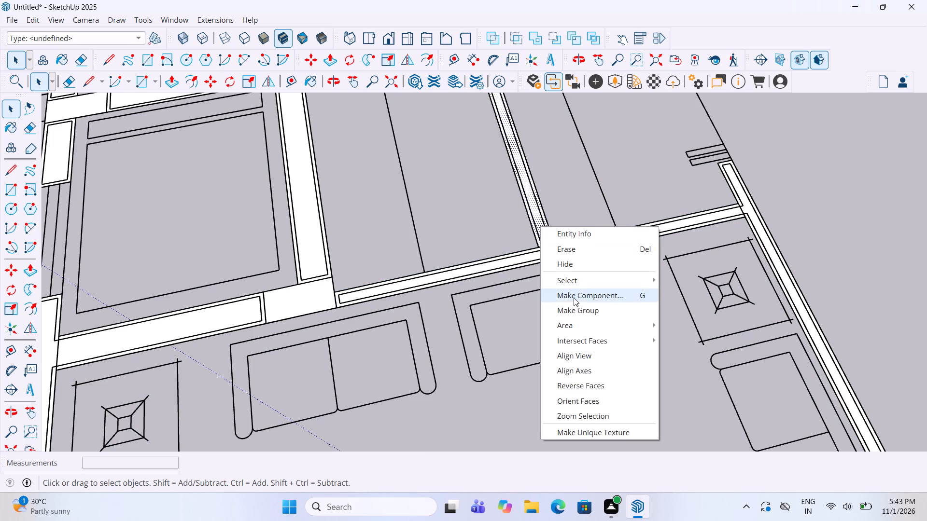
{"action": "left_click", "coordinate": [575, 314]}
Group the thin living room wall that runs beside the single sofa to the dashed opening.
{"action": "scroll", "coordinate": [374, 272], "scroll_direction": "down", "scroll_amount": 11}
{"action": "scroll", "coordinate": [613, 388], "scroll_direction": "up", "scroll_amount": 3}
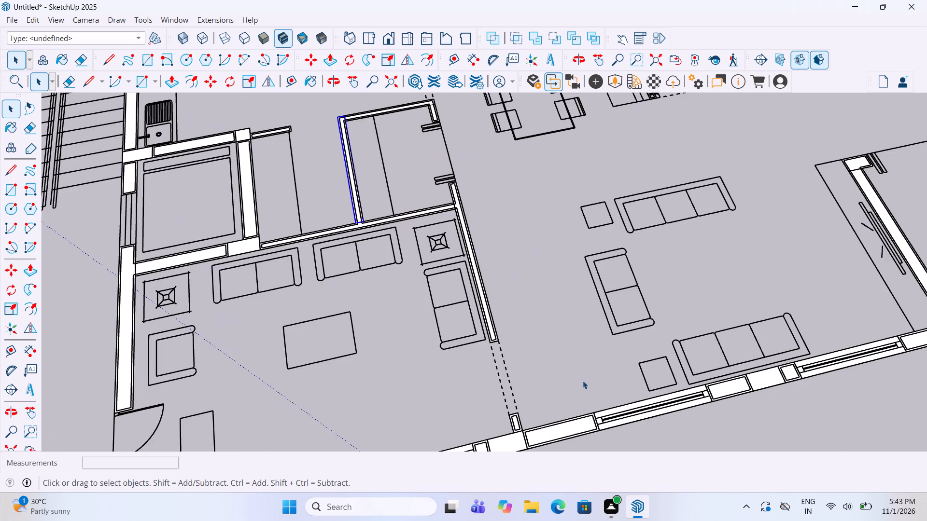
{"action": "scroll", "coordinate": [528, 439], "scroll_direction": "up", "scroll_amount": 11}
{"action": "left_click", "coordinate": [505, 401]}
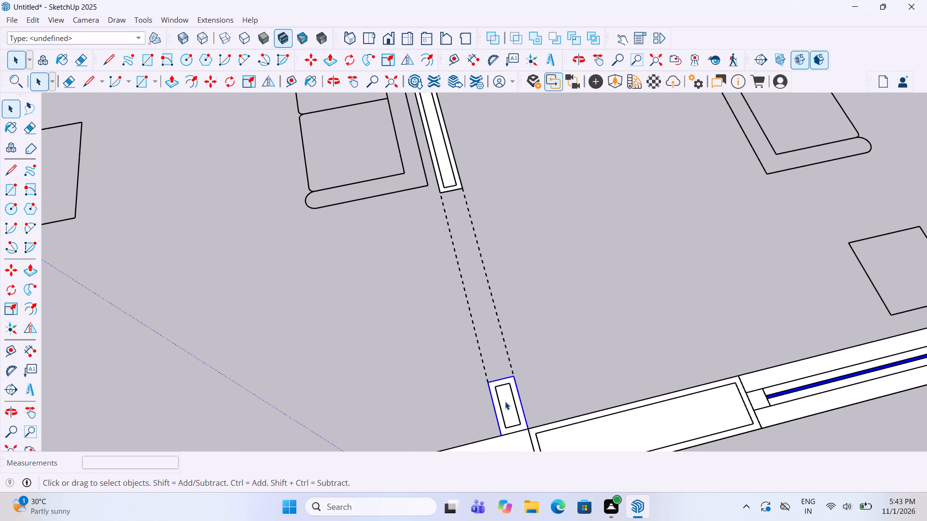
{"action": "scroll", "coordinate": [490, 411], "scroll_direction": "down", "scroll_amount": 7}
{"action": "scroll", "coordinate": [446, 223], "scroll_direction": "up", "scroll_amount": 6}
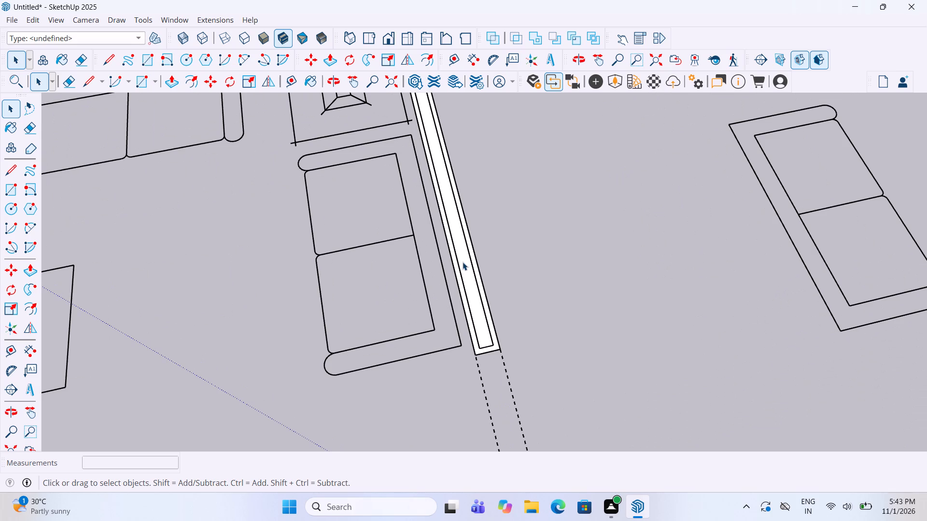
{"action": "left_click", "coordinate": [463, 262]}
{"action": "right_click", "coordinate": [463, 262]}
{"action": "left_click", "coordinate": [513, 345]}
Check whether the wall behind the living room TV, its end column, and the long wall and stub across the adjoining room are grouped.
{"action": "scroll", "coordinate": [422, 331], "scroll_direction": "down", "scroll_amount": 6}
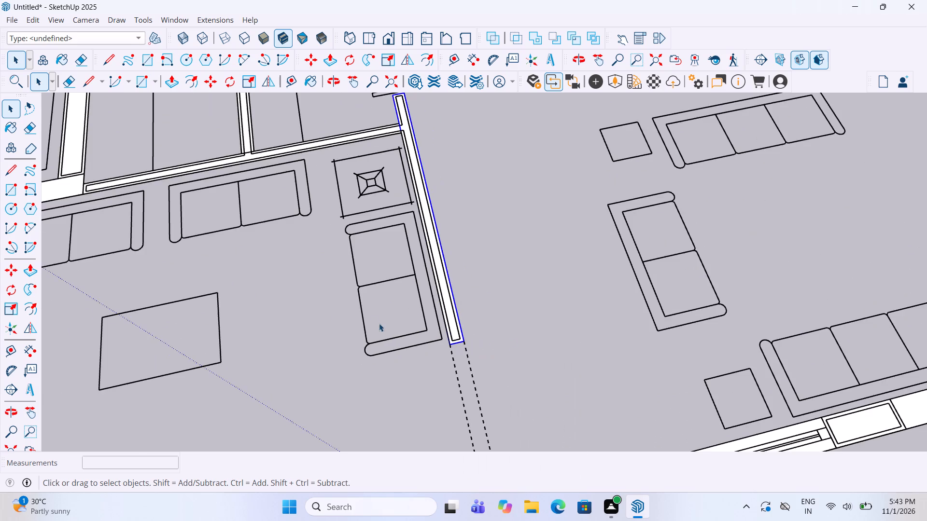
{"action": "scroll", "coordinate": [322, 297], "scroll_direction": "down", "scroll_amount": 13}
{"action": "scroll", "coordinate": [616, 292], "scroll_direction": "up", "scroll_amount": 4}
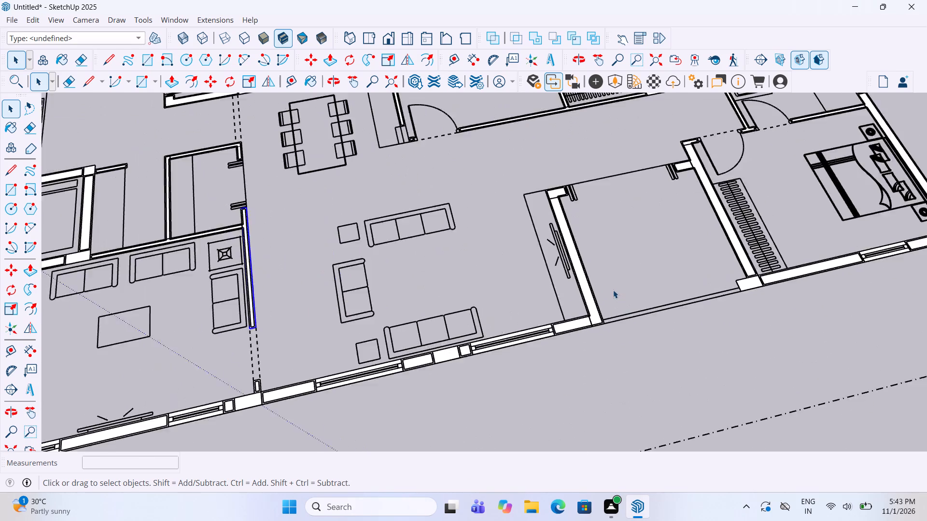
{"action": "scroll", "coordinate": [613, 290], "scroll_direction": "up", "scroll_amount": 8}
{"action": "left_click", "coordinate": [572, 311]}
{"action": "scroll", "coordinate": [505, 369], "scroll_direction": "down", "scroll_amount": 8}
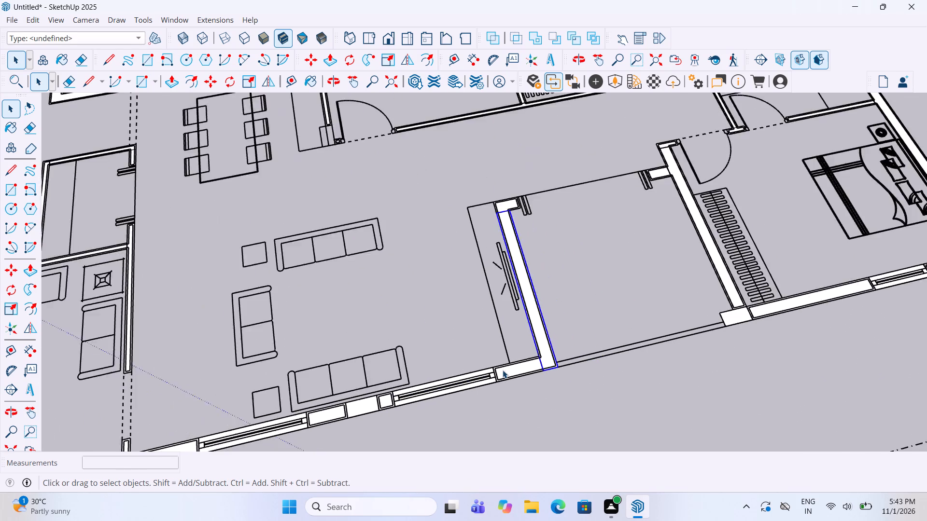
{"action": "scroll", "coordinate": [502, 370], "scroll_direction": "down", "scroll_amount": 6}
{"action": "scroll", "coordinate": [511, 264], "scroll_direction": "up", "scroll_amount": 12}
{"action": "left_click", "coordinate": [498, 297]}
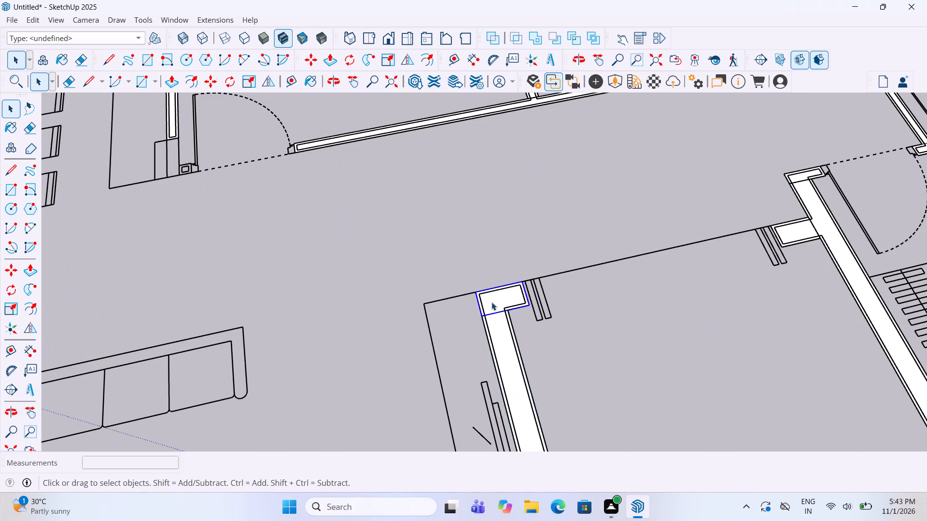
{"action": "scroll", "coordinate": [452, 322], "scroll_direction": "down", "scroll_amount": 6}
{"action": "scroll", "coordinate": [731, 326], "scroll_direction": "up", "scroll_amount": 5}
{"action": "left_click", "coordinate": [682, 339]}
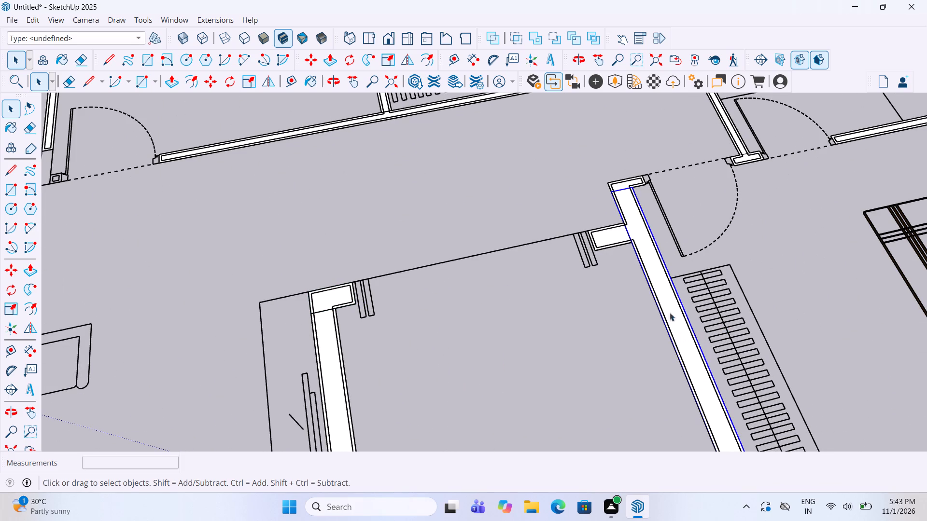
{"action": "left_click", "coordinate": [602, 236]}
Group the small end piece of the long wardrobe wall, beside the bedroom door.
{"action": "left_click", "coordinate": [622, 185]}
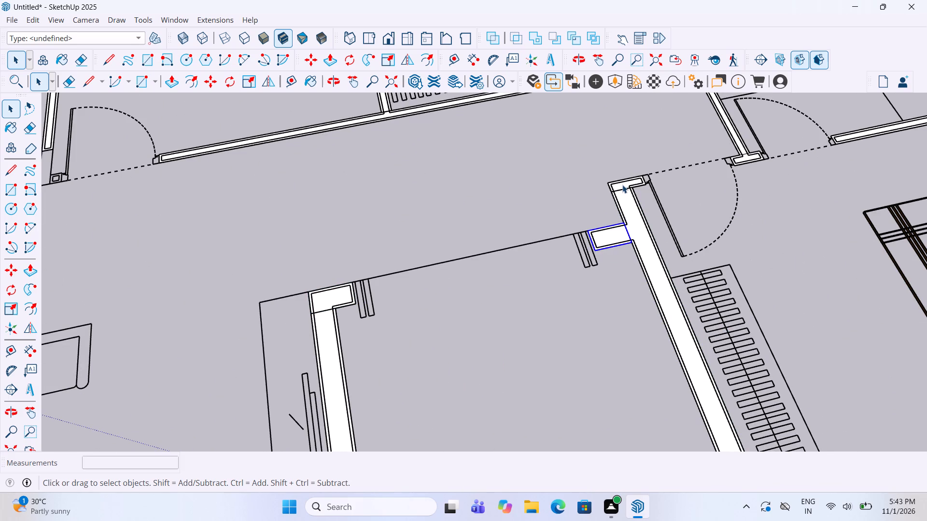
{"action": "scroll", "coordinate": [484, 292], "scroll_direction": "down", "scroll_amount": 1}
{"action": "scroll", "coordinate": [616, 186], "scroll_direction": "up", "scroll_amount": 3}
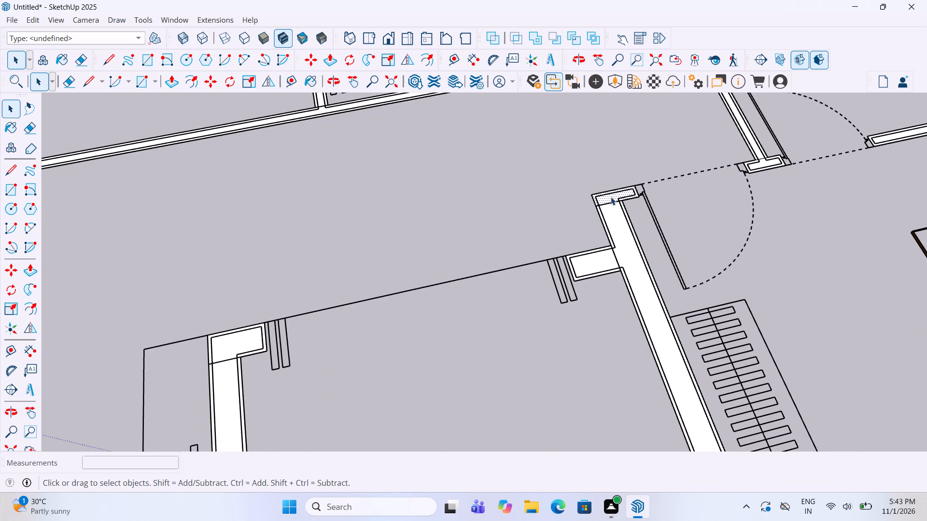
{"action": "right_click", "coordinate": [611, 197]}
{"action": "left_click", "coordinate": [669, 280]}
Group the short wall end piece between the bedroom door and the bathroom door.
{"action": "scroll", "coordinate": [473, 309], "scroll_direction": "down", "scroll_amount": 5}
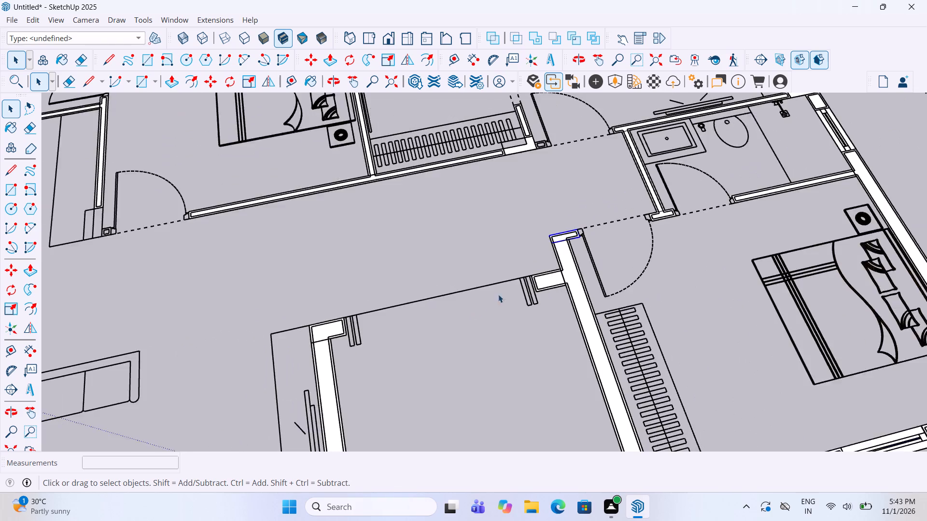
{"action": "scroll", "coordinate": [498, 294], "scroll_direction": "down", "scroll_amount": 1}
{"action": "scroll", "coordinate": [686, 188], "scroll_direction": "up", "scroll_amount": 6}
{"action": "scroll", "coordinate": [629, 226], "scroll_direction": "up", "scroll_amount": 4}
{"action": "left_click", "coordinate": [620, 251]}
{"action": "right_click", "coordinate": [620, 252]}
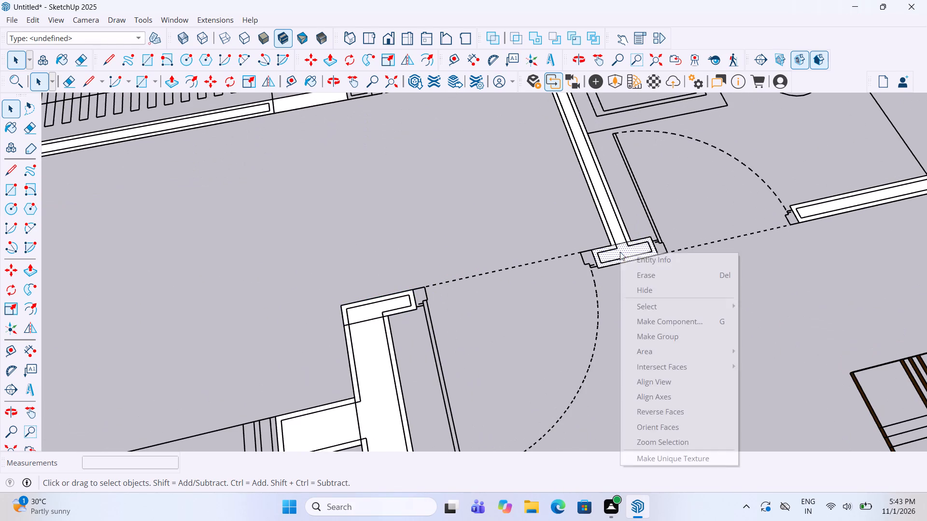
{"action": "left_click", "coordinate": [677, 334]}
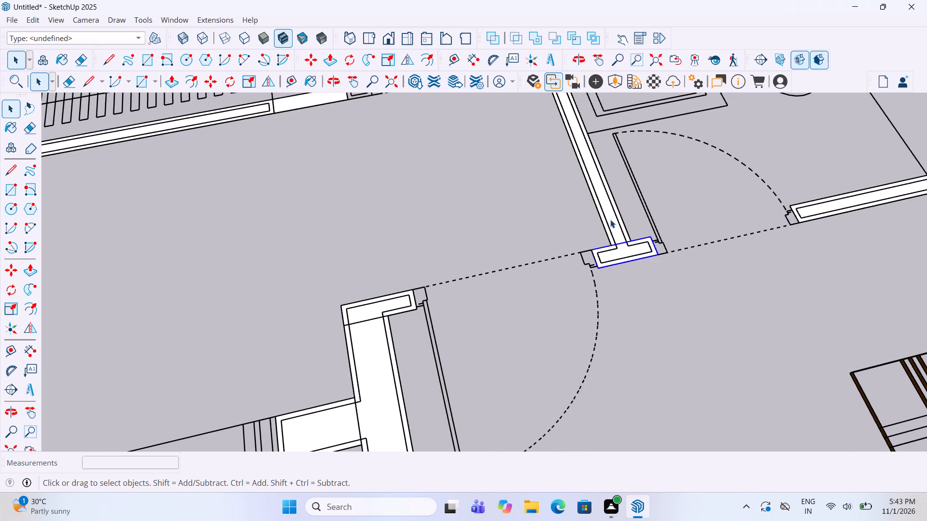
Group the thin bathroom partition that runs from that end piece past the washbasin.
{"action": "left_click", "coordinate": [610, 219]}
{"action": "right_click", "coordinate": [610, 219]}
{"action": "left_click", "coordinate": [651, 302]}
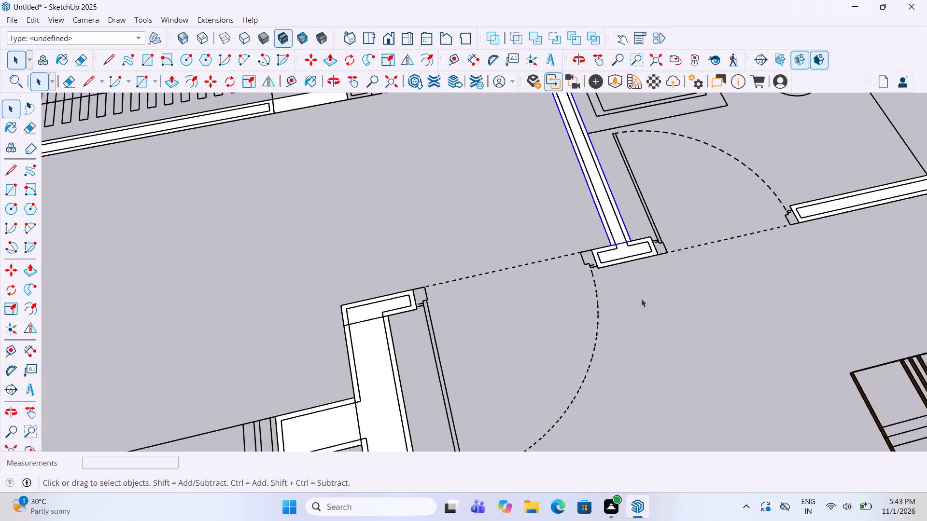
Group the long bathroom wall behind the neighbouring bedroom's TV, running past the washbasin and toilet to the outer corner.
{"action": "scroll", "coordinate": [494, 295], "scroll_direction": "down", "scroll_amount": 9}
{"action": "scroll", "coordinate": [716, 227], "scroll_direction": "up", "scroll_amount": 6}
{"action": "left_click", "coordinate": [615, 259]}
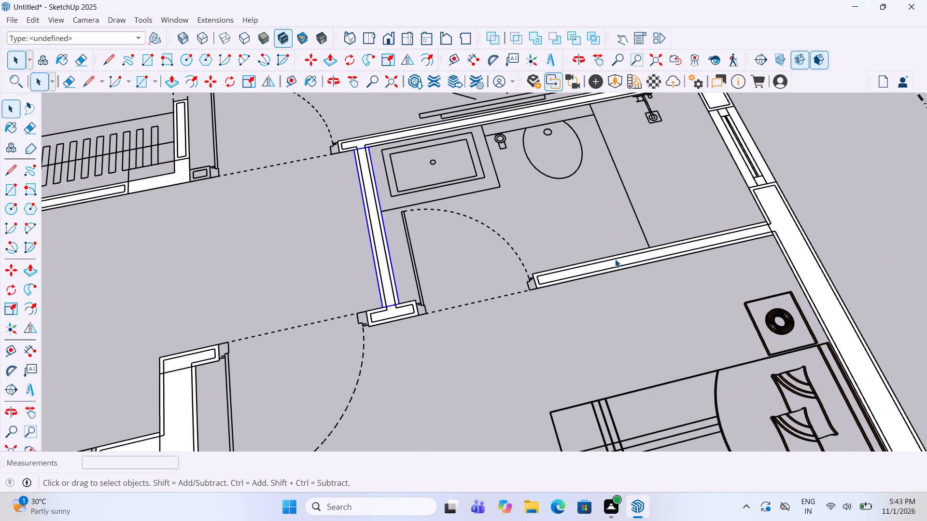
{"action": "left_click", "coordinate": [618, 262]}
{"action": "scroll", "coordinate": [614, 272], "scroll_direction": "down", "scroll_amount": 7}
{"action": "scroll", "coordinate": [470, 181], "scroll_direction": "up", "scroll_amount": 6}
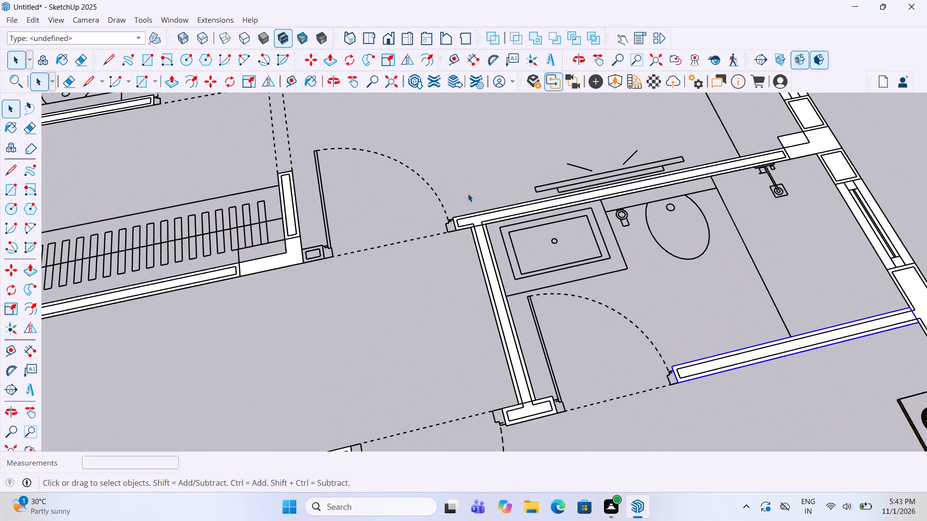
{"action": "scroll", "coordinate": [472, 206], "scroll_direction": "up", "scroll_amount": 1}
{"action": "left_click", "coordinate": [480, 218]}
{"action": "left_click", "coordinate": [525, 213]}
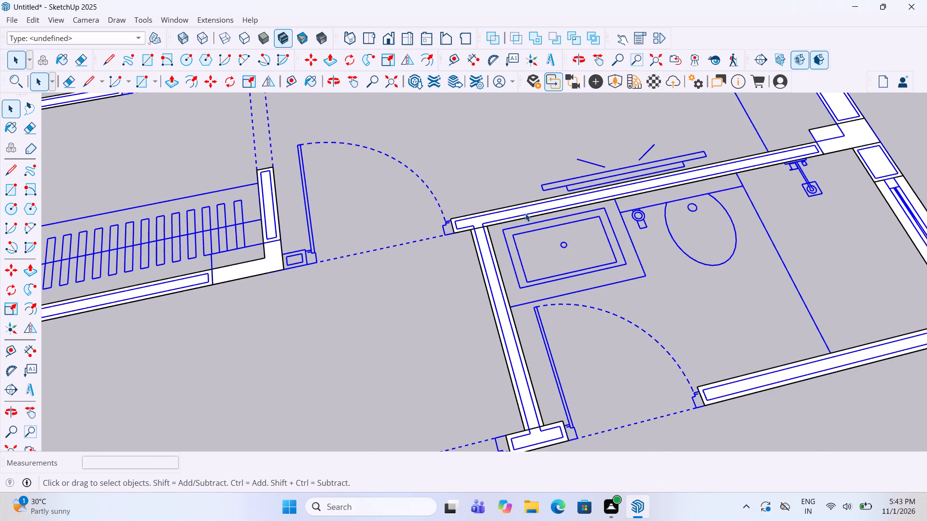
{"action": "left_click", "coordinate": [721, 389]}
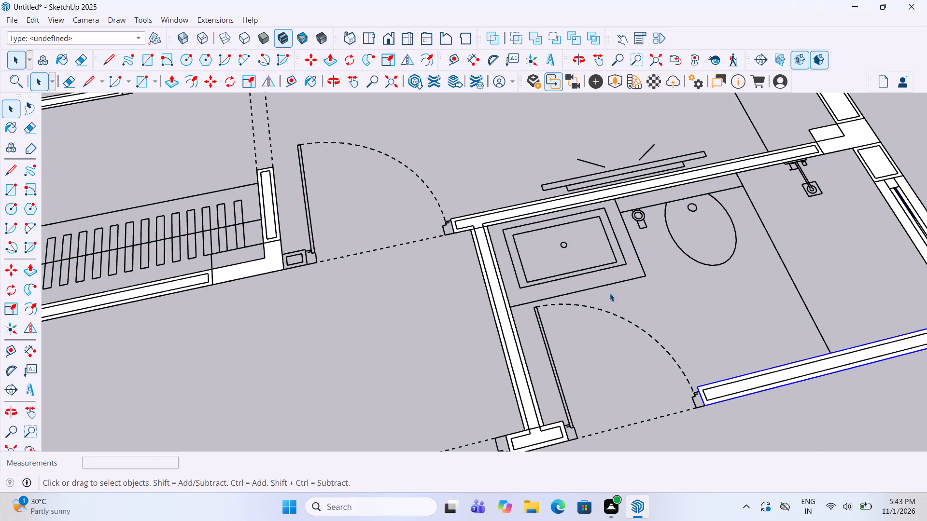
{"action": "left_click", "coordinate": [557, 202]}
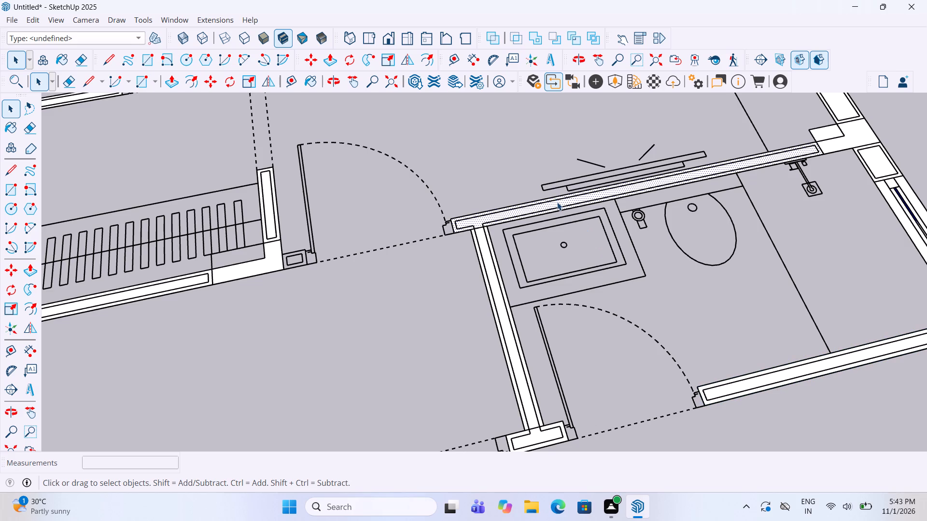
{"action": "right_click", "coordinate": [557, 202]}
{"action": "left_click", "coordinate": [620, 285]}
Group the L-shaped corner wall piece at the end of the dressing area's wardrobe, beside the bedroom door.
{"action": "scroll", "coordinate": [591, 309], "scroll_direction": "down", "scroll_amount": 3}
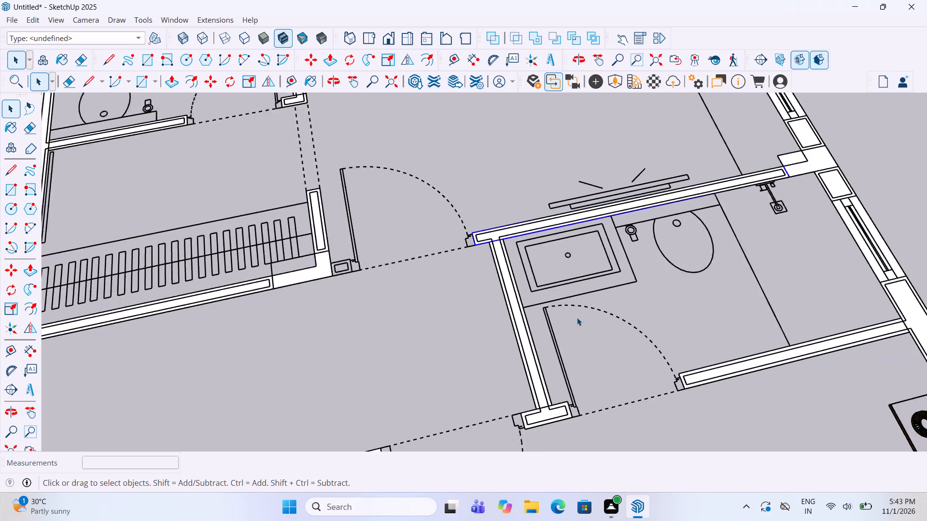
{"action": "scroll", "coordinate": [577, 317], "scroll_direction": "down", "scroll_amount": 2}
{"action": "scroll", "coordinate": [349, 297], "scroll_direction": "up", "scroll_amount": 4}
{"action": "left_click", "coordinate": [355, 280]}
{"action": "right_click", "coordinate": [355, 280]}
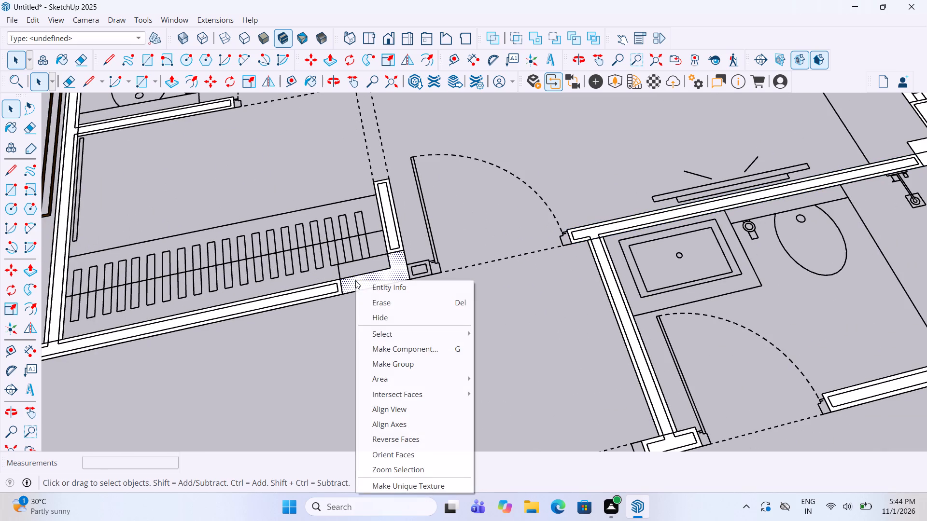
{"action": "left_click", "coordinate": [429, 365]}
Group the short thin wall at the wardrobe's end, between the L-shaped corner and the dashed opening.
{"action": "scroll", "coordinate": [396, 231], "scroll_direction": "up", "scroll_amount": 5}
{"action": "left_click", "coordinate": [392, 223]}
{"action": "right_click", "coordinate": [392, 223]}
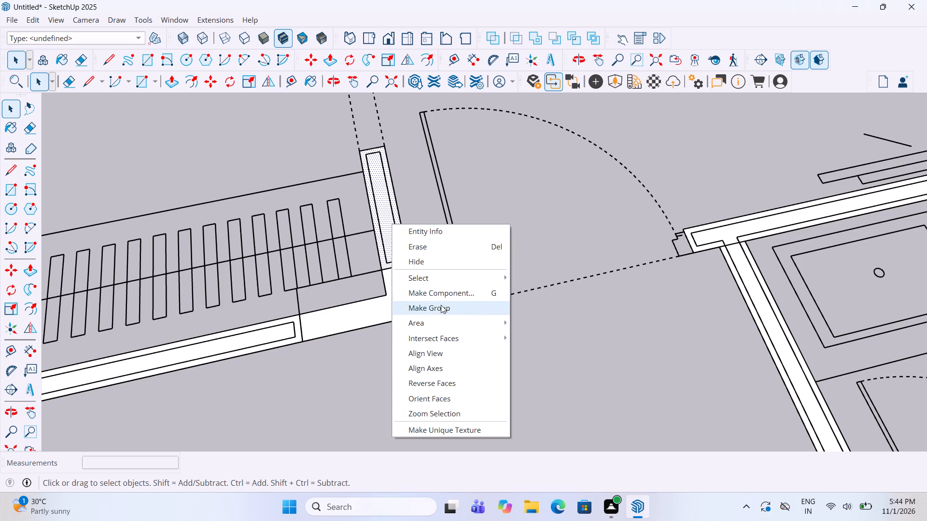
{"action": "left_click", "coordinate": [443, 309]}
Group the long corridor wall that runs behind the wardrobe and along the adjoining bedroom to its door.
{"action": "scroll", "coordinate": [571, 230], "scroll_direction": "down", "scroll_amount": 4}
{"action": "scroll", "coordinate": [380, 271], "scroll_direction": "up", "scroll_amount": 5}
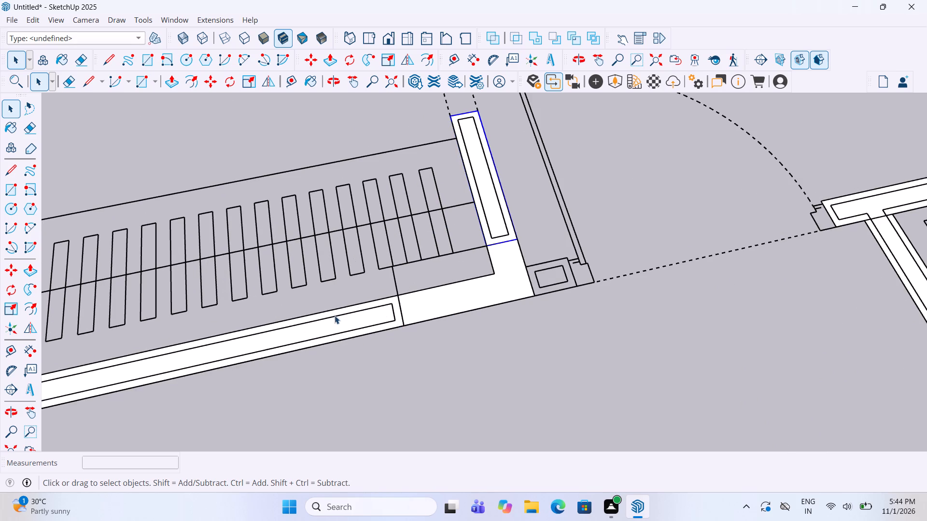
{"action": "left_click", "coordinate": [335, 328]}
{"action": "right_click", "coordinate": [335, 328]}
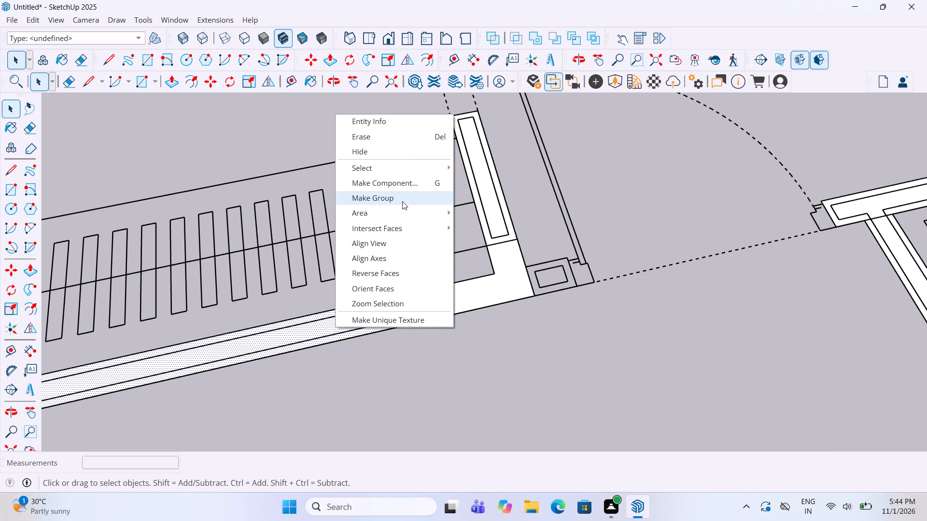
{"action": "left_click", "coordinate": [402, 201]}
Check whether the partition between the bedroom and dressing area and the bathroom's side wall beside its door are grouped.
{"action": "scroll", "coordinate": [562, 256], "scroll_direction": "down", "scroll_amount": 12}
{"action": "scroll", "coordinate": [311, 310], "scroll_direction": "up", "scroll_amount": 2}
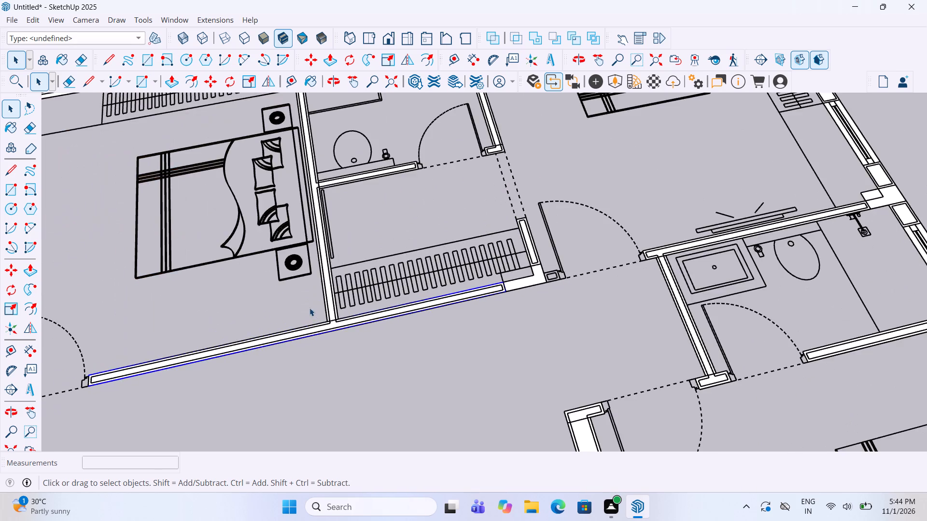
{"action": "scroll", "coordinate": [309, 308], "scroll_direction": "up", "scroll_amount": 4}
{"action": "scroll", "coordinate": [345, 283], "scroll_direction": "up", "scroll_amount": 4}
{"action": "left_click", "coordinate": [345, 283]}
{"action": "scroll", "coordinate": [344, 336], "scroll_direction": "down", "scroll_amount": 7}
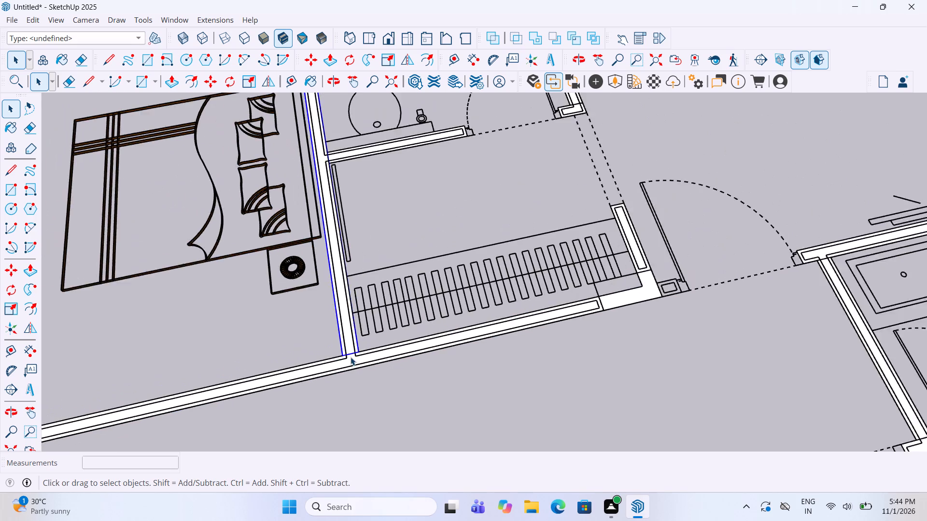
{"action": "scroll", "coordinate": [351, 357], "scroll_direction": "down", "scroll_amount": 6}
{"action": "scroll", "coordinate": [502, 171], "scroll_direction": "up", "scroll_amount": 7}
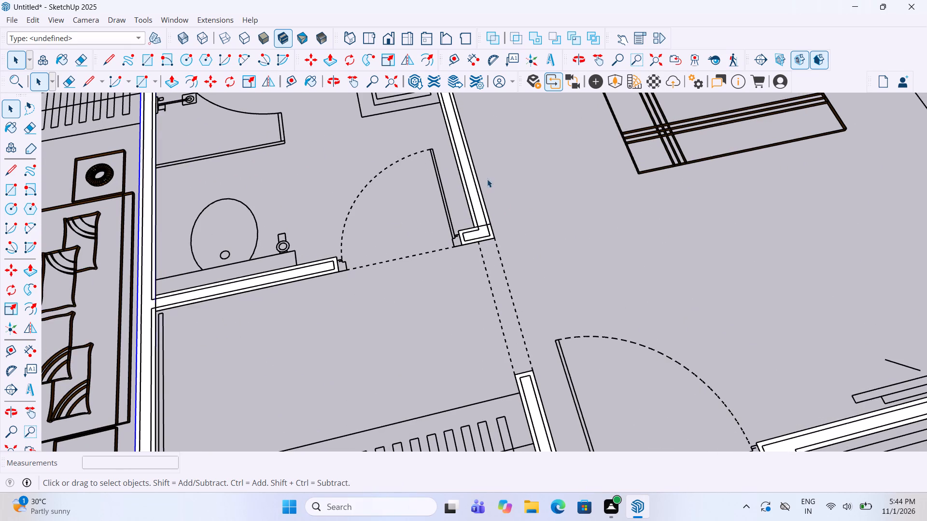
{"action": "left_click", "coordinate": [474, 195]}
Group the L-shaped wall end piece beside the bathroom door, at the dashed opening to the dressing area.
{"action": "scroll", "coordinate": [474, 195], "scroll_direction": "up", "scroll_amount": 4}
{"action": "left_click", "coordinate": [490, 254]}
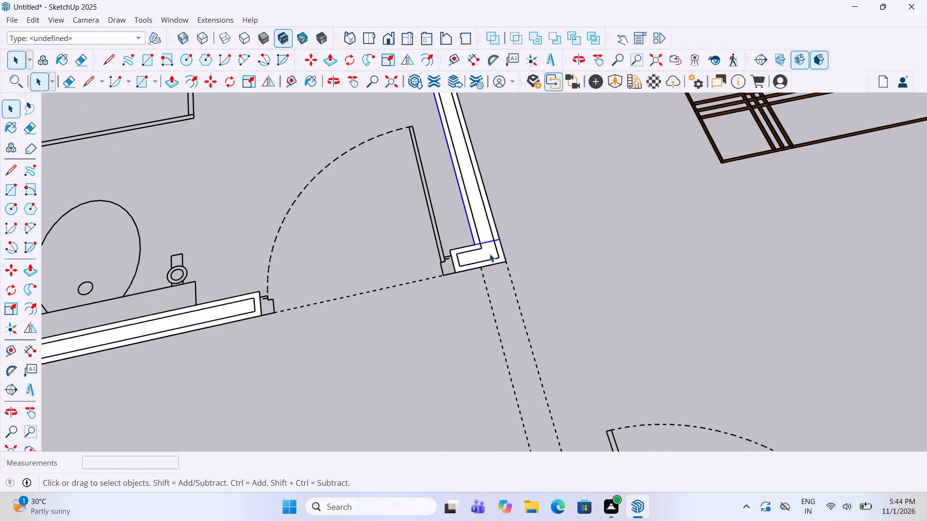
{"action": "right_click", "coordinate": [479, 254]}
{"action": "left_click", "coordinate": [521, 338]}
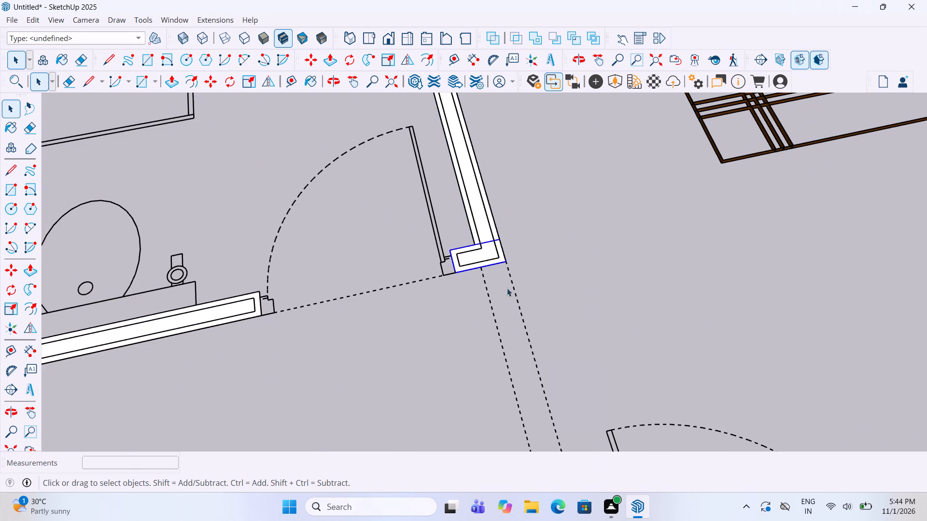
Group the thin wall between the bathroom and the dressing area, behind the toilet.
{"action": "left_click", "coordinate": [481, 224]}
{"action": "left_click", "coordinate": [214, 311]}
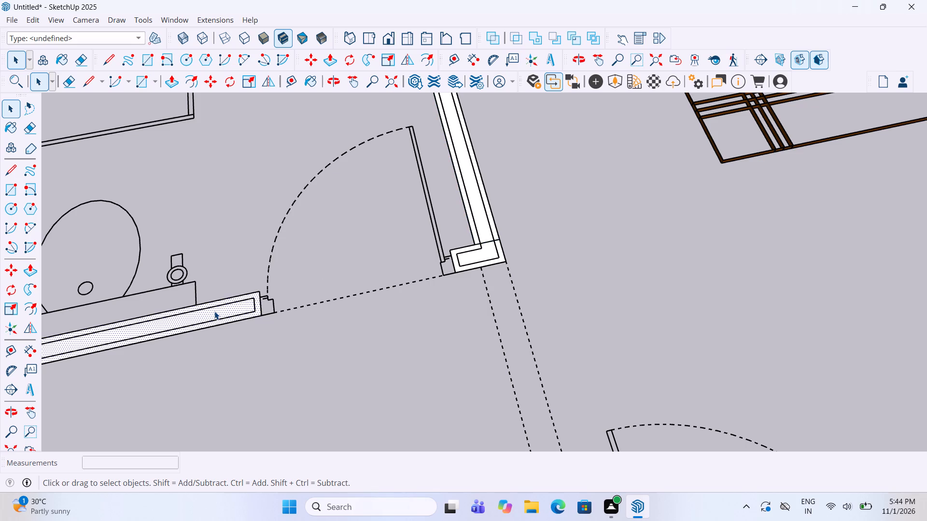
{"action": "right_click", "coordinate": [214, 311]}
{"action": "left_click", "coordinate": [280, 180]}
Check whether the middle bedroom's partition with the attached bathroom, its opposite side wall and its corridor wall are grouped.
{"action": "scroll", "coordinate": [544, 319], "scroll_direction": "down", "scroll_amount": 6}
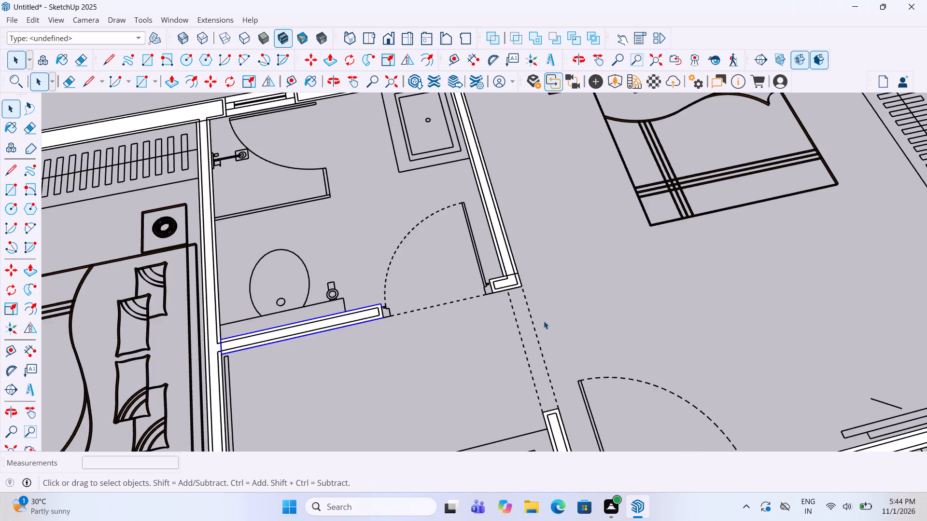
{"action": "scroll", "coordinate": [542, 325], "scroll_direction": "down", "scroll_amount": 5}
{"action": "scroll", "coordinate": [370, 310], "scroll_direction": "up", "scroll_amount": 5}
{"action": "left_click", "coordinate": [316, 267]}
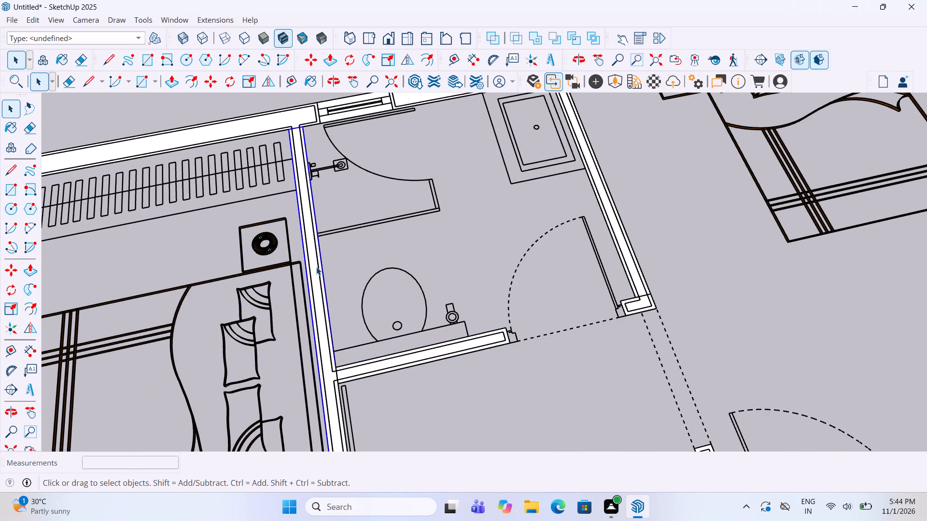
{"action": "scroll", "coordinate": [317, 267], "scroll_direction": "down", "scroll_amount": 7}
{"action": "scroll", "coordinate": [561, 219], "scroll_direction": "down", "scroll_amount": 6}
{"action": "scroll", "coordinate": [288, 262], "scroll_direction": "up", "scroll_amount": 2}
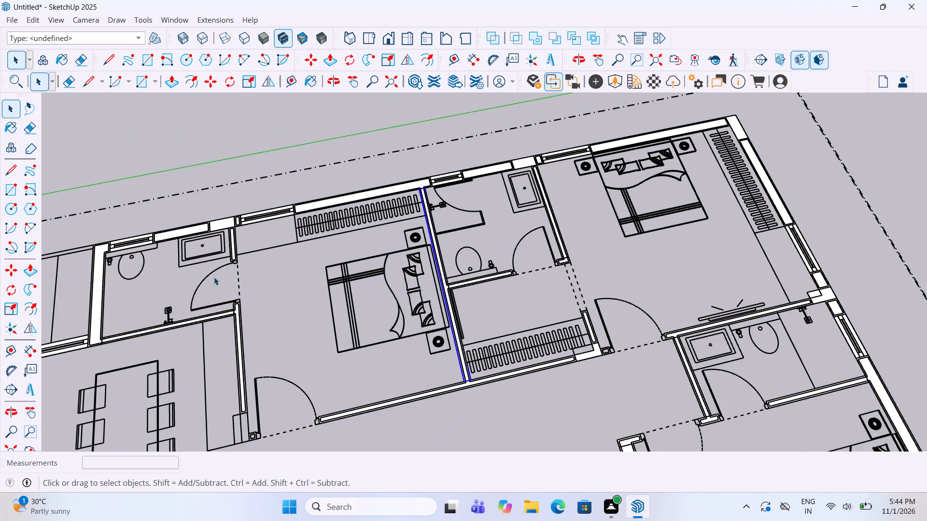
{"action": "scroll", "coordinate": [211, 350], "scroll_direction": "up", "scroll_amount": 5}
{"action": "scroll", "coordinate": [254, 354], "scroll_direction": "up", "scroll_amount": 4}
{"action": "left_click", "coordinate": [257, 354]}
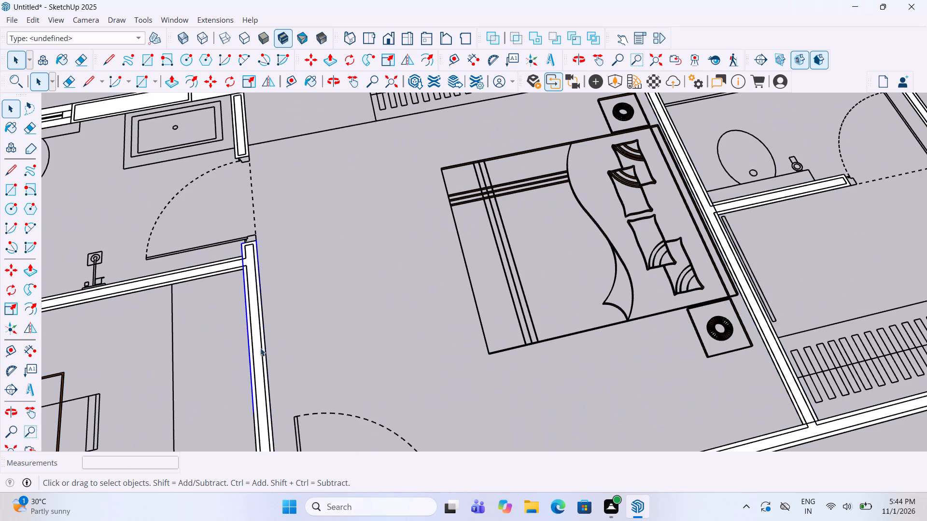
{"action": "scroll", "coordinate": [261, 342], "scroll_direction": "down", "scroll_amount": 6}
{"action": "scroll", "coordinate": [471, 420], "scroll_direction": "up", "scroll_amount": 5}
{"action": "left_click", "coordinate": [471, 415]}
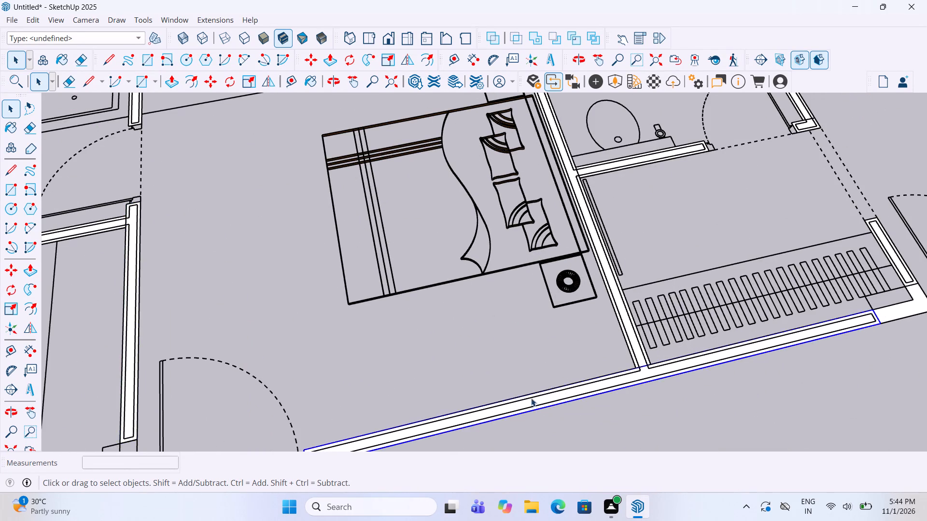
Check whether the walls around the bathroom next to the dining area, including the short wall beside its door, are grouped.
{"action": "scroll", "coordinate": [531, 398], "scroll_direction": "down", "scroll_amount": 6}
{"action": "scroll", "coordinate": [285, 204], "scroll_direction": "up", "scroll_amount": 5}
{"action": "left_click", "coordinate": [280, 216]}
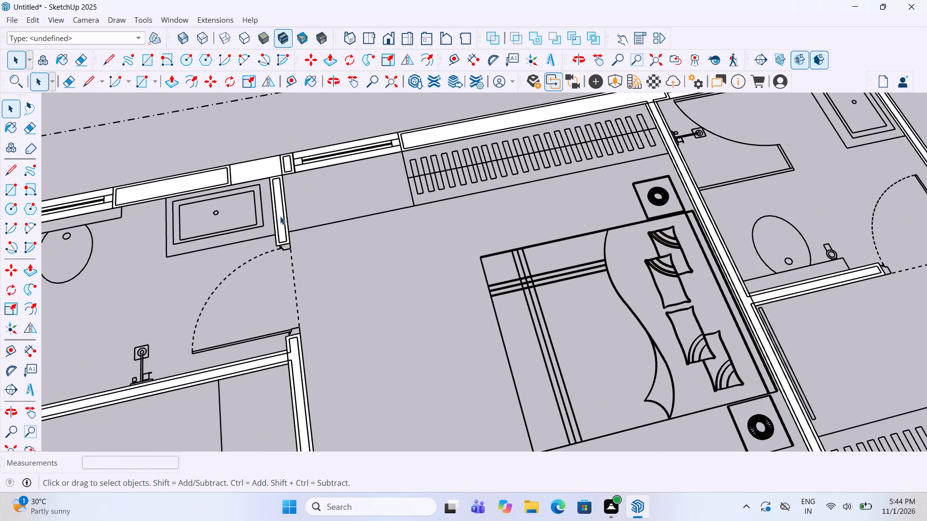
{"action": "left_click", "coordinate": [260, 359]}
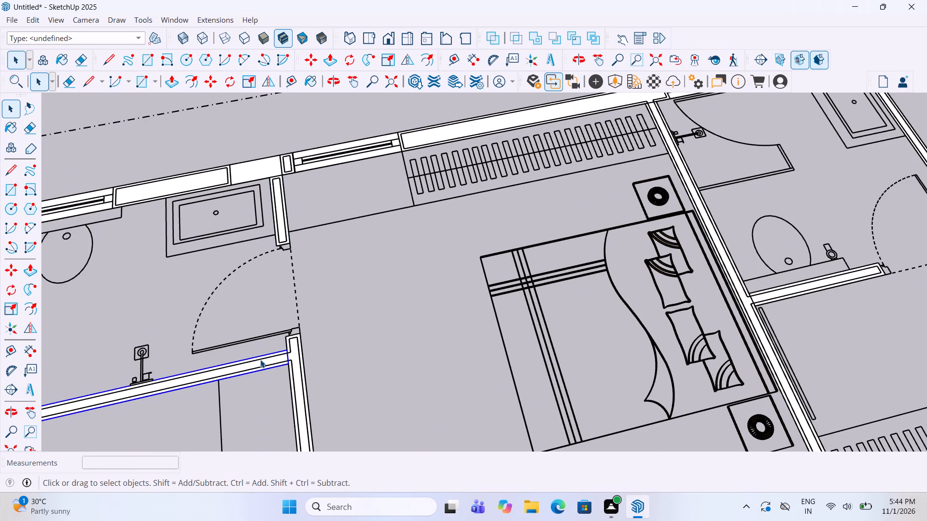
{"action": "scroll", "coordinate": [480, 333], "scroll_direction": "down", "scroll_amount": 12}
{"action": "scroll", "coordinate": [277, 292], "scroll_direction": "up", "scroll_amount": 5}
{"action": "scroll", "coordinate": [314, 316], "scroll_direction": "up", "scroll_amount": 6}
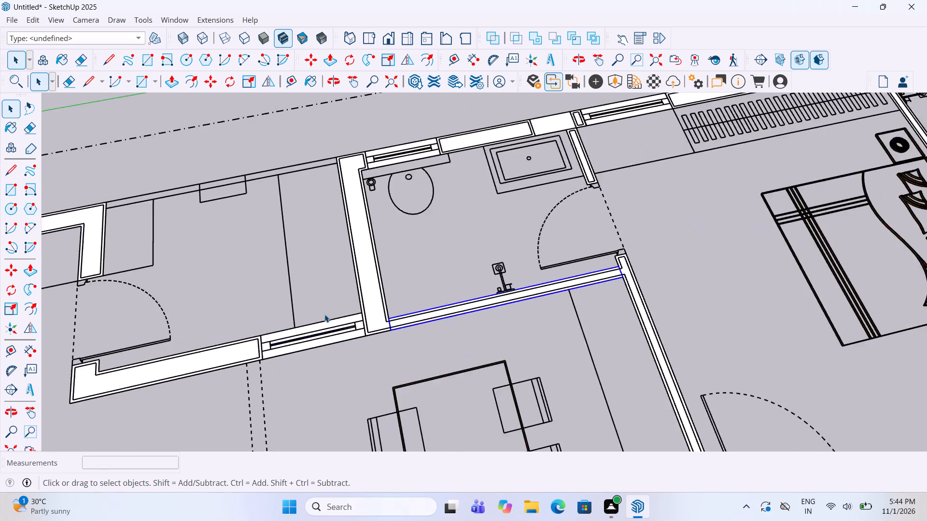
{"action": "left_click", "coordinate": [373, 294]}
Check whether the window and walls between the utility area, kitchen and lift, including the short wall stub beside the lift, are grouped.
{"action": "scroll", "coordinate": [315, 350], "scroll_direction": "up", "scroll_amount": 4}
{"action": "left_click", "coordinate": [312, 344]}
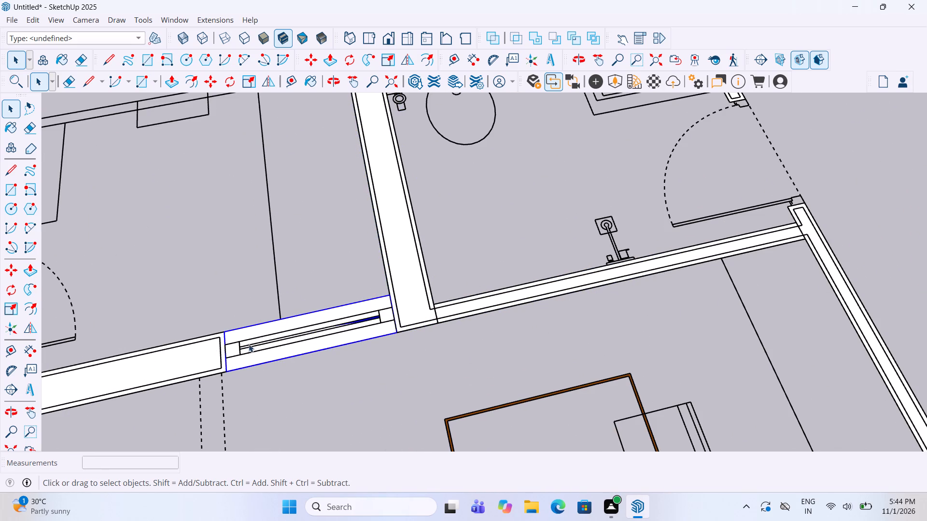
{"action": "left_click", "coordinate": [180, 357]}
{"action": "scroll", "coordinate": [726, 231], "scroll_direction": "down", "scroll_amount": 12}
{"action": "scroll", "coordinate": [530, 207], "scroll_direction": "up", "scroll_amount": 5}
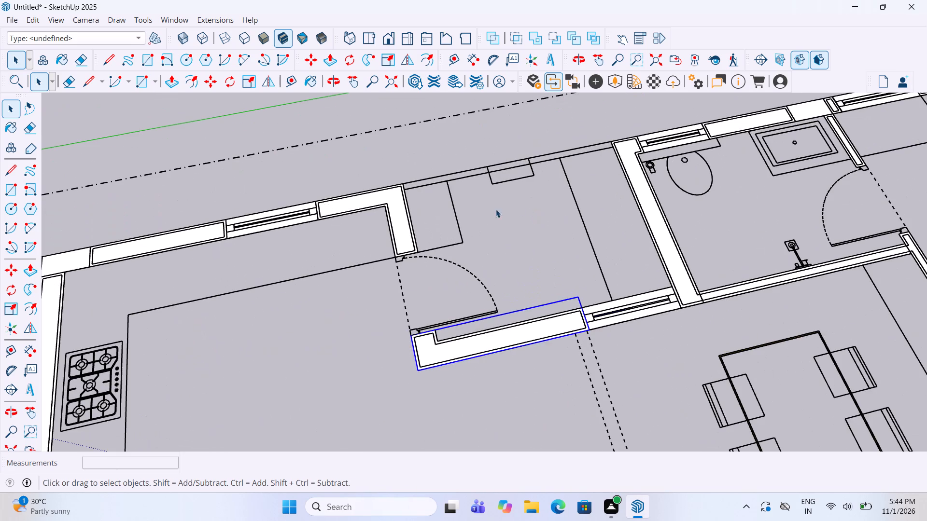
{"action": "left_click", "coordinate": [400, 222]}
{"action": "scroll", "coordinate": [438, 219], "scroll_direction": "down", "scroll_amount": 6}
{"action": "scroll", "coordinate": [299, 410], "scroll_direction": "up", "scroll_amount": 5}
{"action": "left_click", "coordinate": [300, 410]}
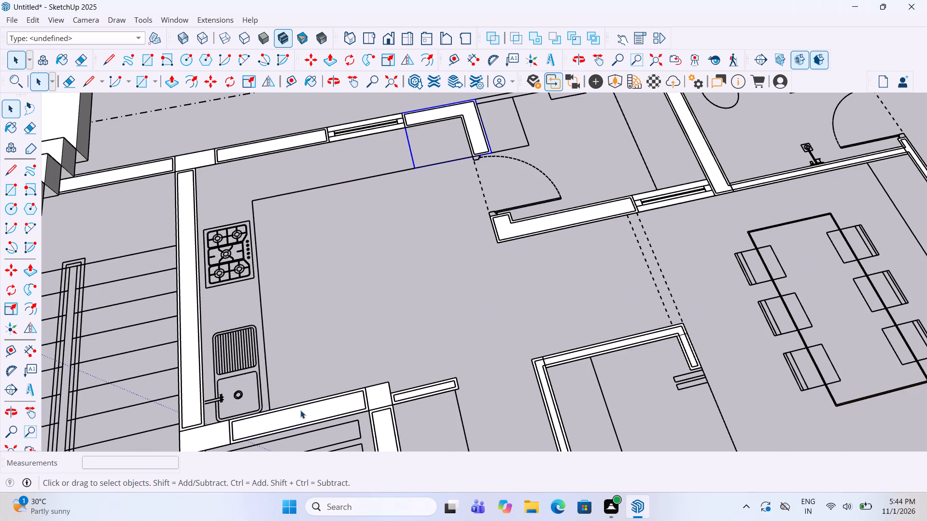
{"action": "left_click", "coordinate": [406, 394]}
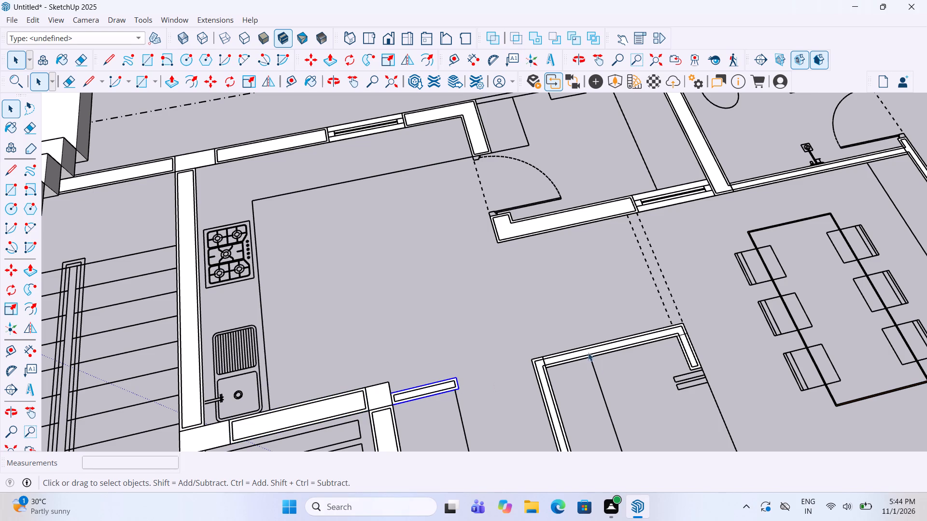
Group the wall on the kitchen-facing side of the small room between the lift and the dining area.
{"action": "left_click", "coordinate": [585, 349]}
{"action": "left_click", "coordinate": [600, 349]}
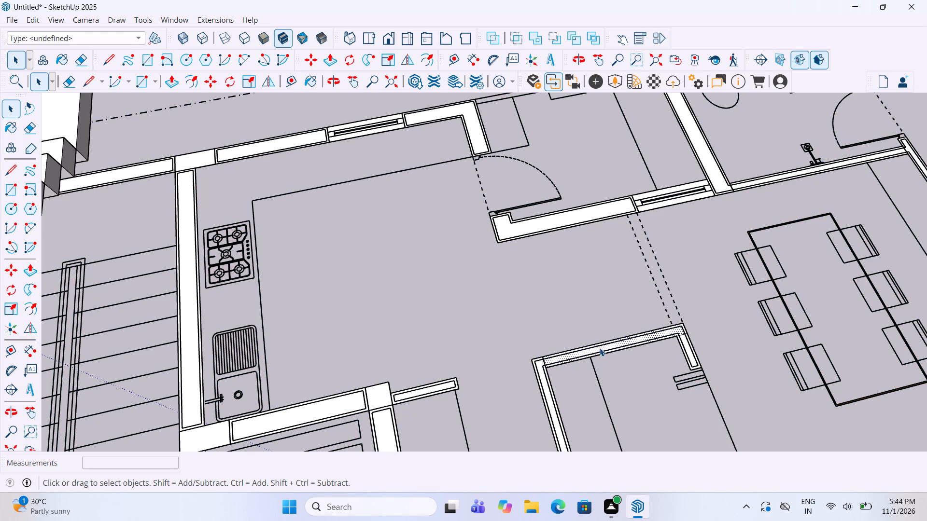
{"action": "scroll", "coordinate": [600, 347], "scroll_direction": "up", "scroll_amount": 5}
{"action": "right_click", "coordinate": [601, 355]}
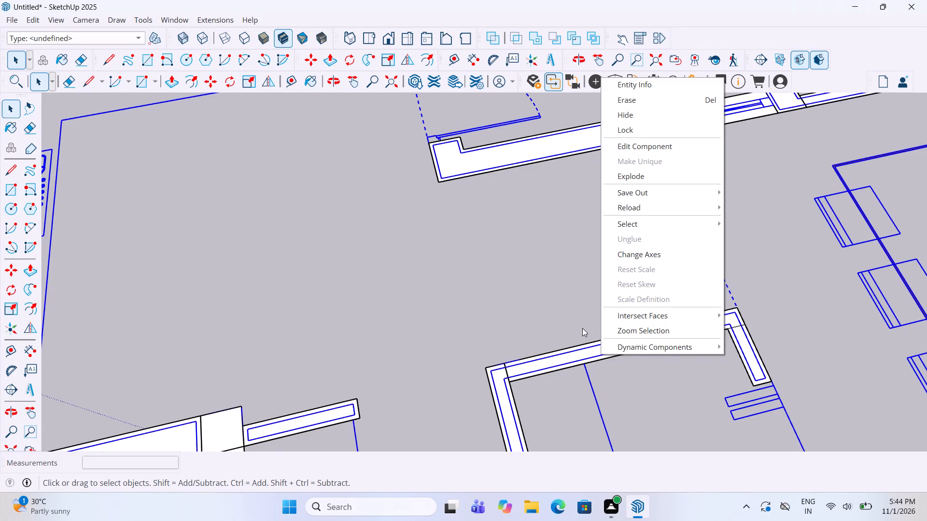
{"action": "left_click", "coordinate": [573, 360]}
{"action": "left_click", "coordinate": [574, 356]}
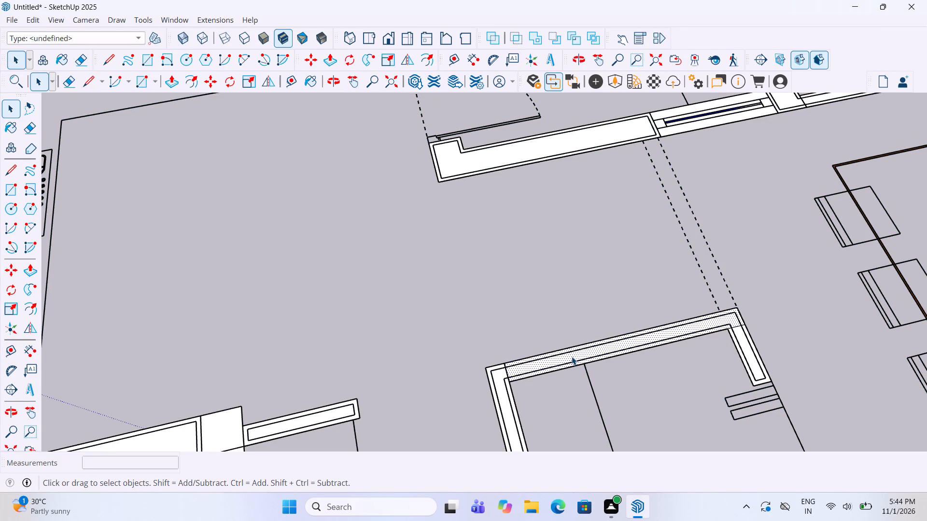
{"action": "right_click", "coordinate": [572, 356]}
{"action": "left_click", "coordinate": [608, 228]}
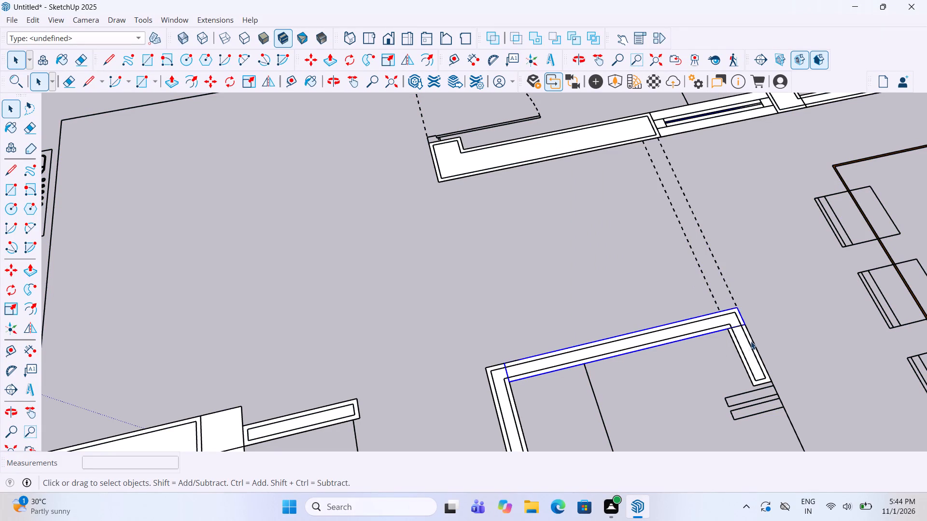
Group the short return wall at the small room's dining-side corner, ending at its door opening.
{"action": "left_click", "coordinate": [748, 351]}
{"action": "right_click", "coordinate": [748, 351]}
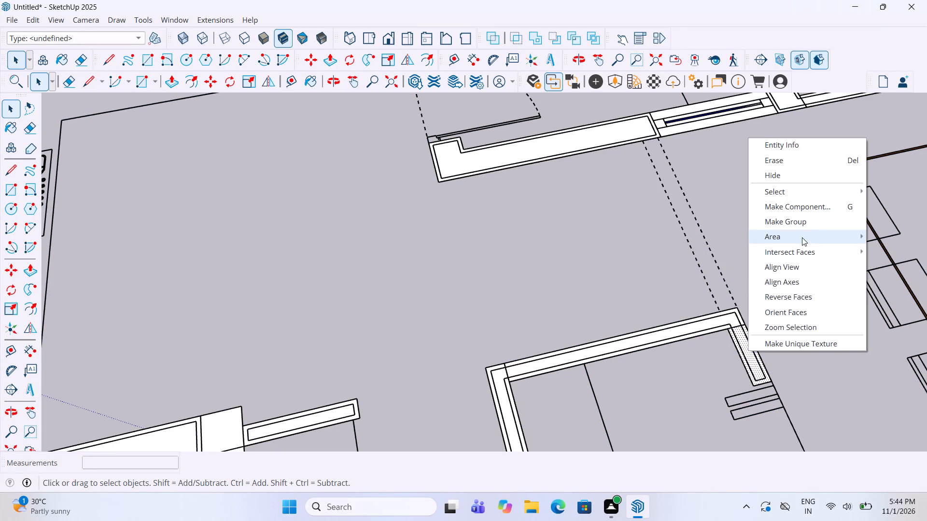
{"action": "left_click", "coordinate": [798, 224]}
Check whether the small room's remaining side wall, its shared wall with the sitting room and the sitting-to-living partition are grouped.
{"action": "scroll", "coordinate": [633, 285], "scroll_direction": "down", "scroll_amount": 6}
{"action": "scroll", "coordinate": [624, 433], "scroll_direction": "up", "scroll_amount": 6}
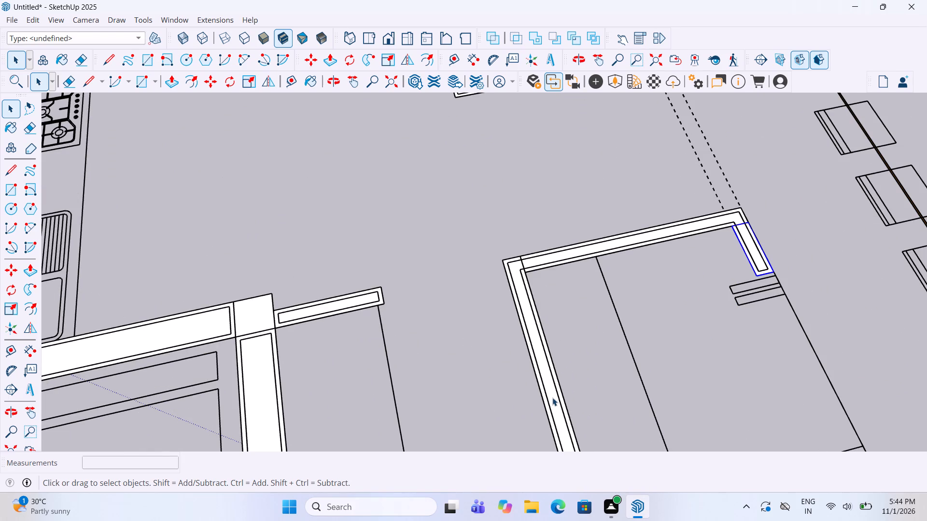
{"action": "left_click", "coordinate": [552, 398]}
{"action": "left_click", "coordinate": [557, 408]}
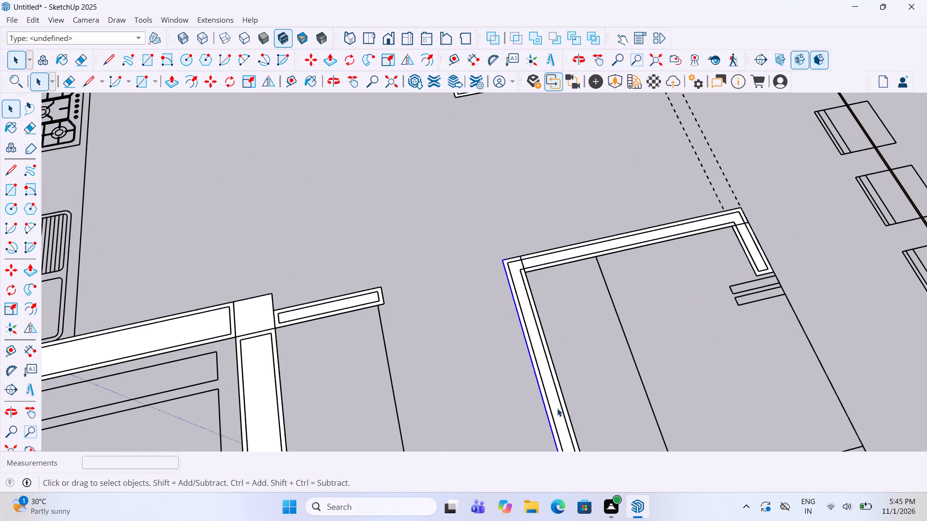
{"action": "scroll", "coordinate": [490, 248], "scroll_direction": "down", "scroll_amount": 12}
{"action": "key", "text": "space"}
{"action": "scroll", "coordinate": [543, 349], "scroll_direction": "up", "scroll_amount": 11}
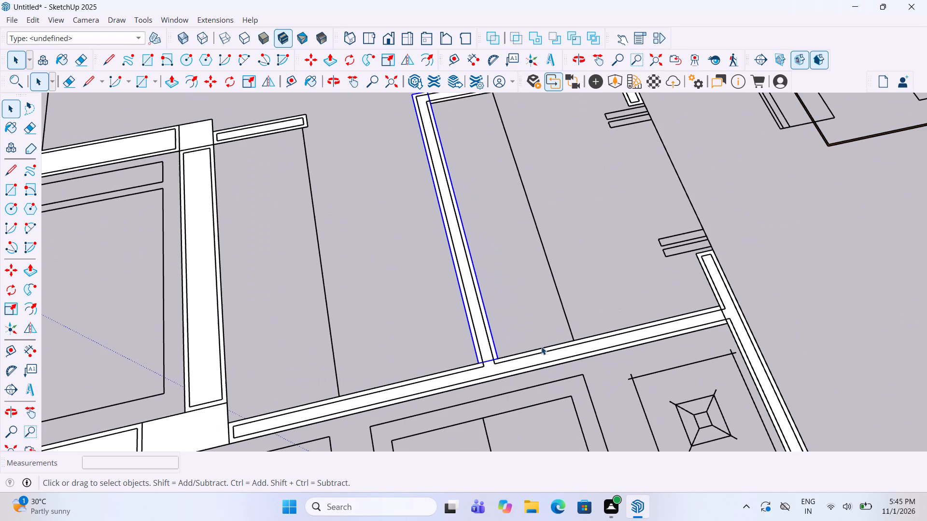
{"action": "left_click", "coordinate": [542, 356]}
{"action": "key", "text": "space"}
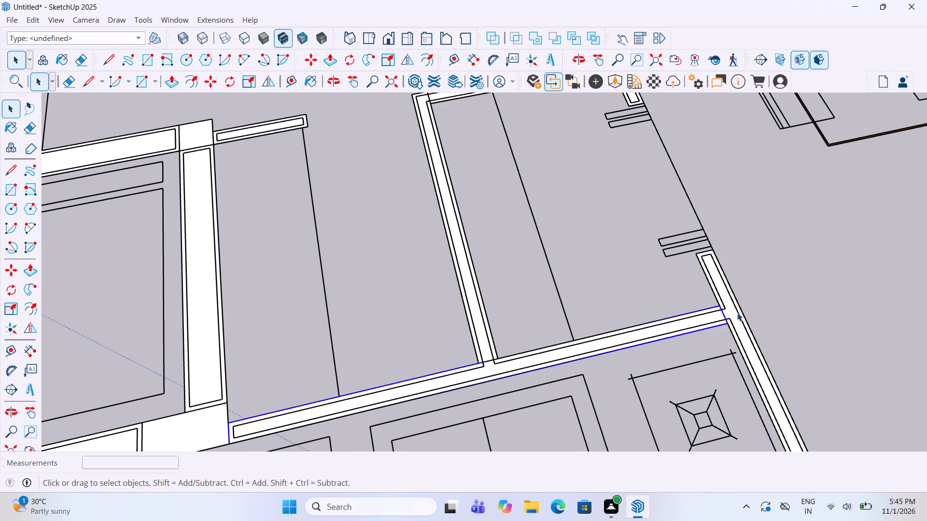
{"action": "left_click", "coordinate": [733, 319]}
{"action": "key", "text": "space"}
{"action": "scroll", "coordinate": [599, 268], "scroll_direction": "down", "scroll_amount": 13}
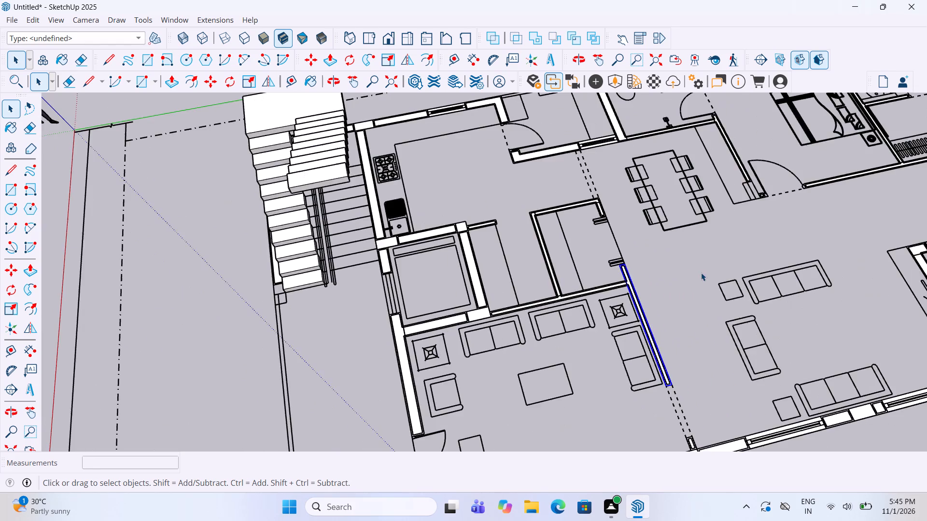
{"action": "left_click", "coordinate": [701, 273]}
{"action": "scroll", "coordinate": [530, 276], "scroll_direction": "down", "scroll_amount": 6}
{"action": "scroll", "coordinate": [485, 220], "scroll_direction": "down", "scroll_amount": 7}
{"action": "middle_click_drag", "start_coordinate": [467, 207], "coordinate": [447, 192]}
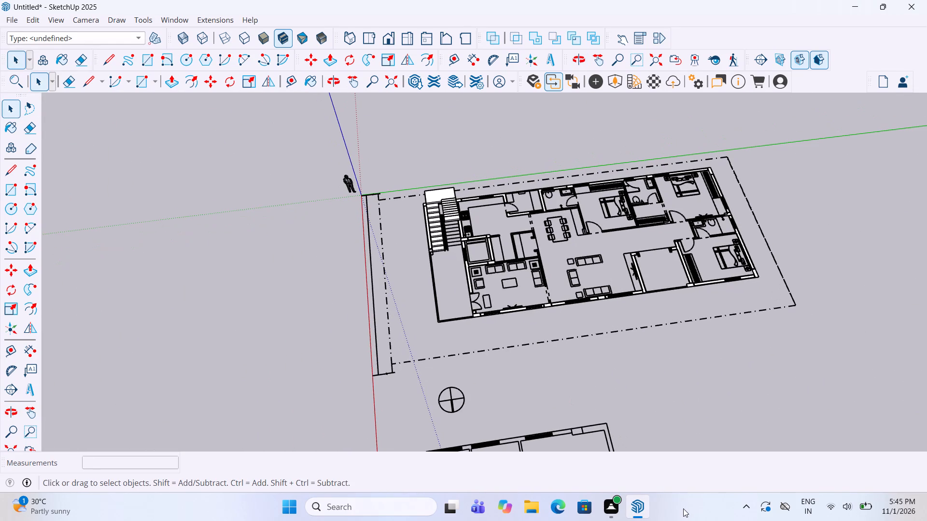
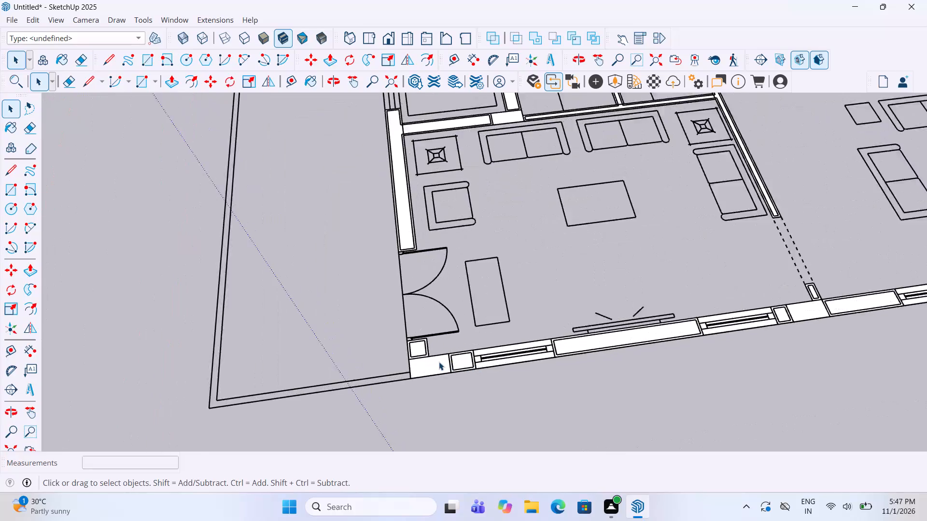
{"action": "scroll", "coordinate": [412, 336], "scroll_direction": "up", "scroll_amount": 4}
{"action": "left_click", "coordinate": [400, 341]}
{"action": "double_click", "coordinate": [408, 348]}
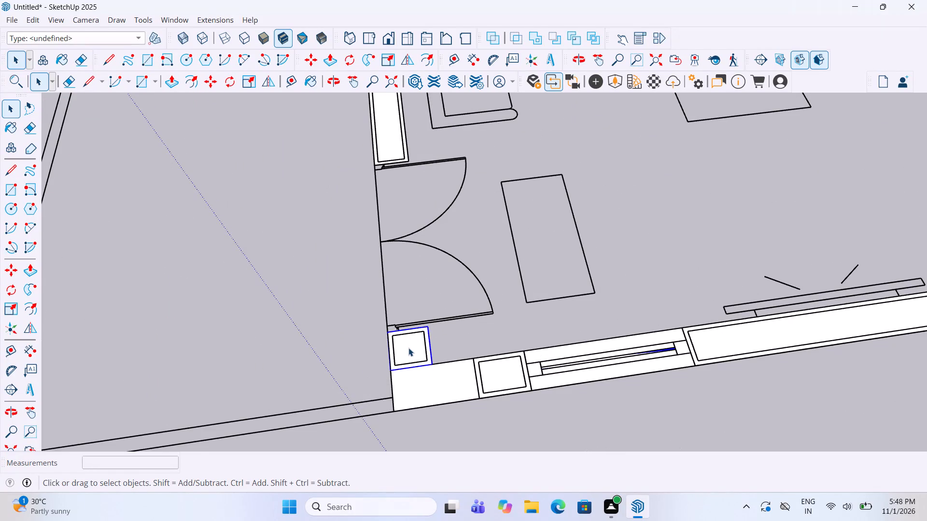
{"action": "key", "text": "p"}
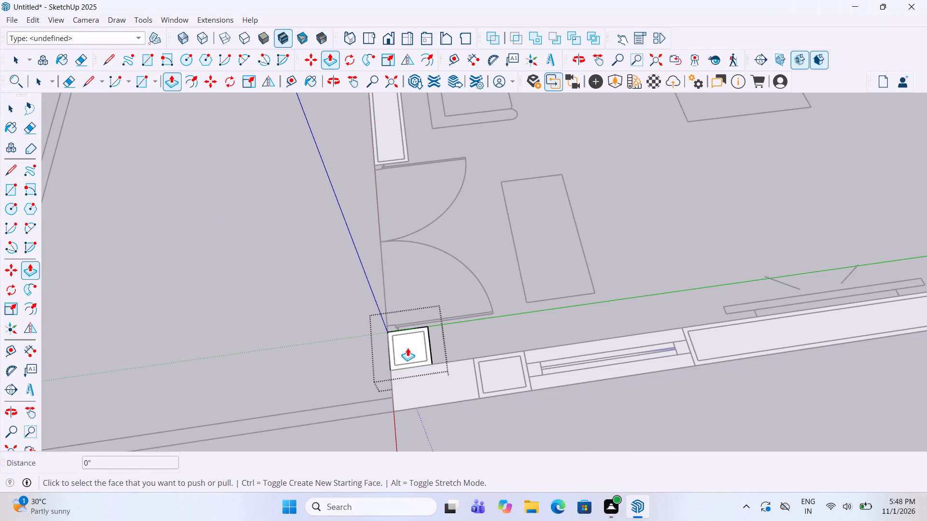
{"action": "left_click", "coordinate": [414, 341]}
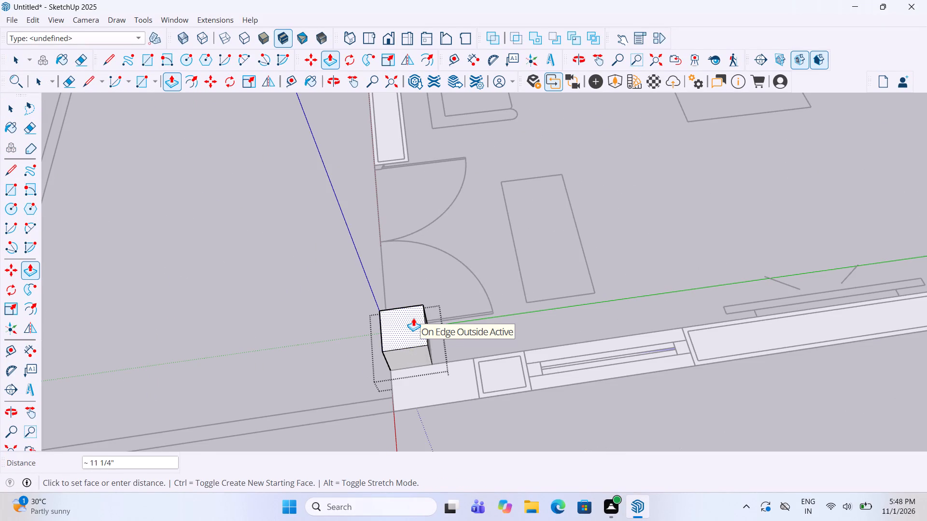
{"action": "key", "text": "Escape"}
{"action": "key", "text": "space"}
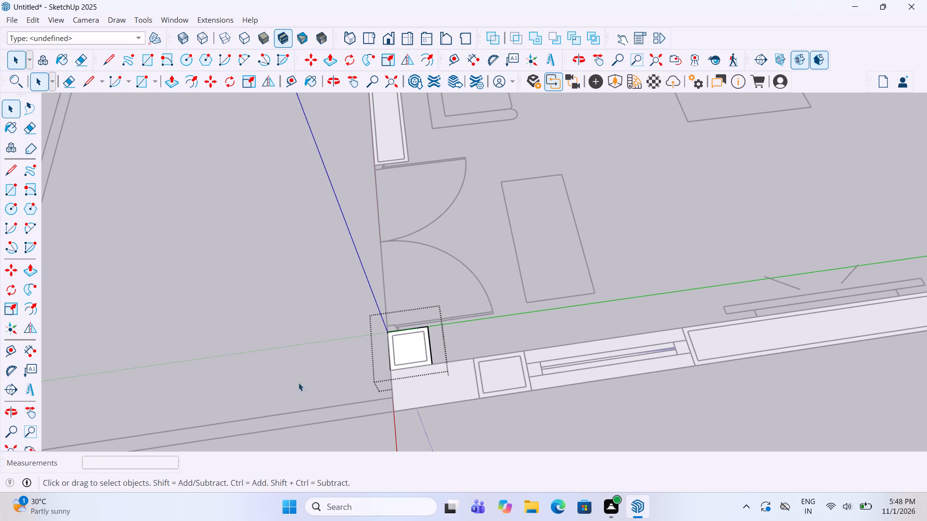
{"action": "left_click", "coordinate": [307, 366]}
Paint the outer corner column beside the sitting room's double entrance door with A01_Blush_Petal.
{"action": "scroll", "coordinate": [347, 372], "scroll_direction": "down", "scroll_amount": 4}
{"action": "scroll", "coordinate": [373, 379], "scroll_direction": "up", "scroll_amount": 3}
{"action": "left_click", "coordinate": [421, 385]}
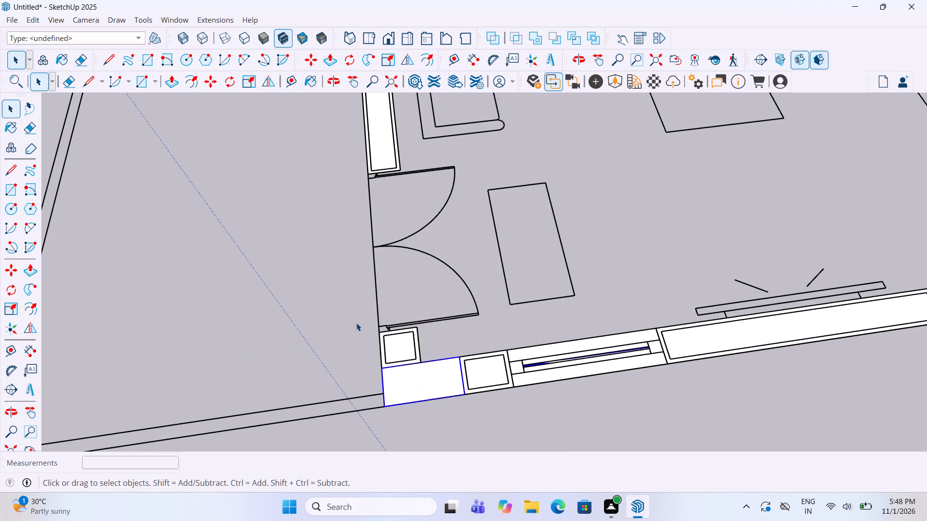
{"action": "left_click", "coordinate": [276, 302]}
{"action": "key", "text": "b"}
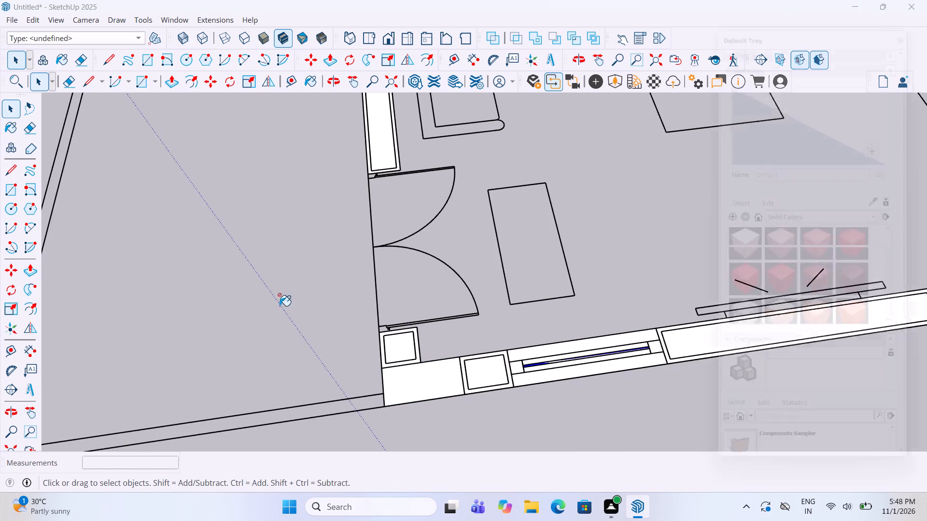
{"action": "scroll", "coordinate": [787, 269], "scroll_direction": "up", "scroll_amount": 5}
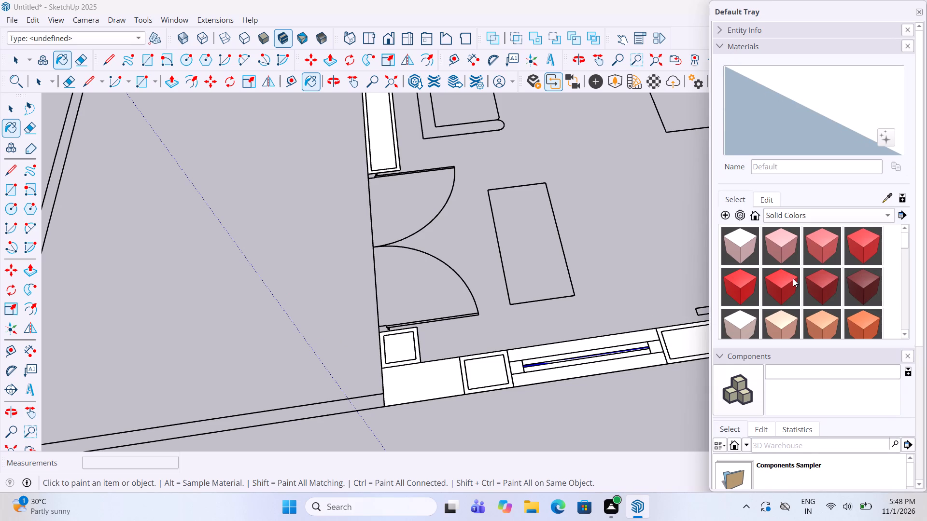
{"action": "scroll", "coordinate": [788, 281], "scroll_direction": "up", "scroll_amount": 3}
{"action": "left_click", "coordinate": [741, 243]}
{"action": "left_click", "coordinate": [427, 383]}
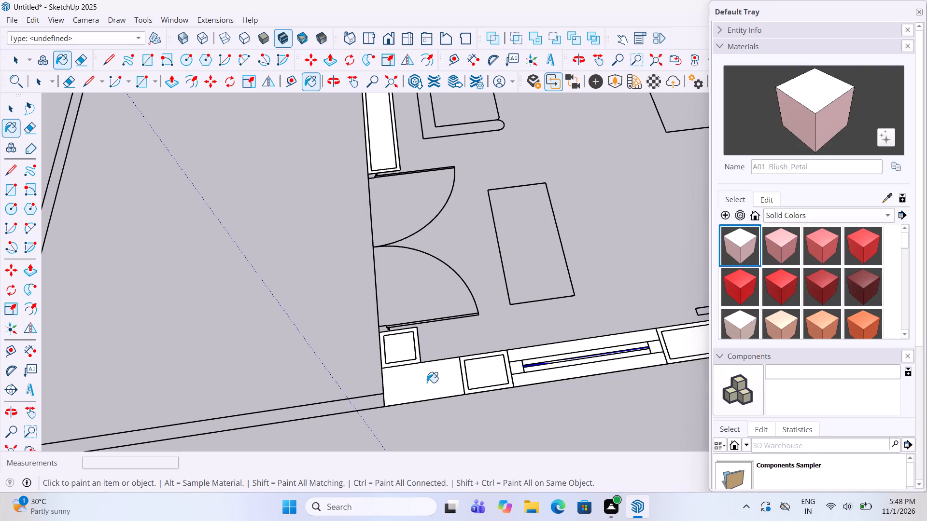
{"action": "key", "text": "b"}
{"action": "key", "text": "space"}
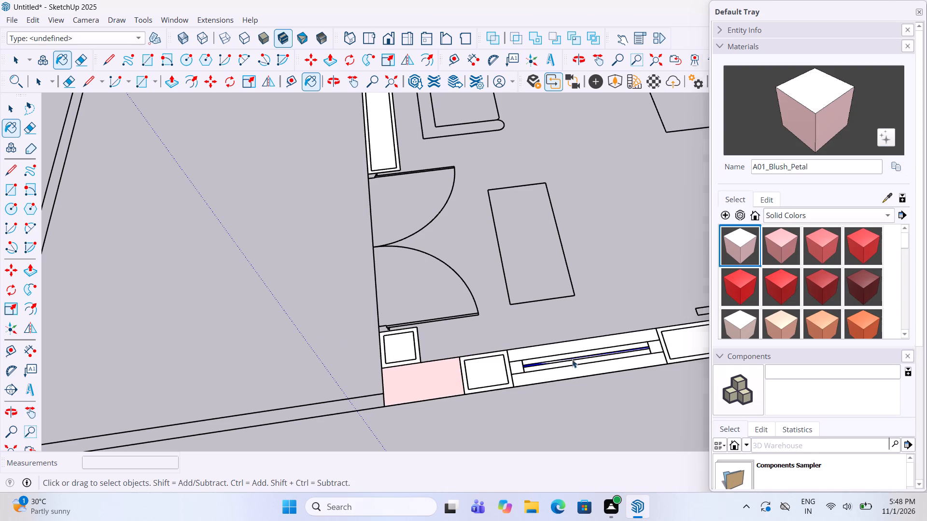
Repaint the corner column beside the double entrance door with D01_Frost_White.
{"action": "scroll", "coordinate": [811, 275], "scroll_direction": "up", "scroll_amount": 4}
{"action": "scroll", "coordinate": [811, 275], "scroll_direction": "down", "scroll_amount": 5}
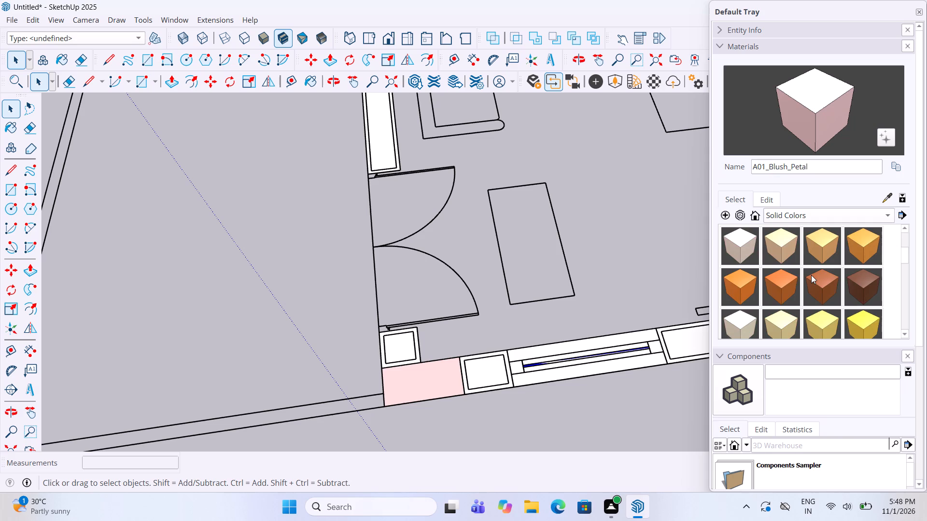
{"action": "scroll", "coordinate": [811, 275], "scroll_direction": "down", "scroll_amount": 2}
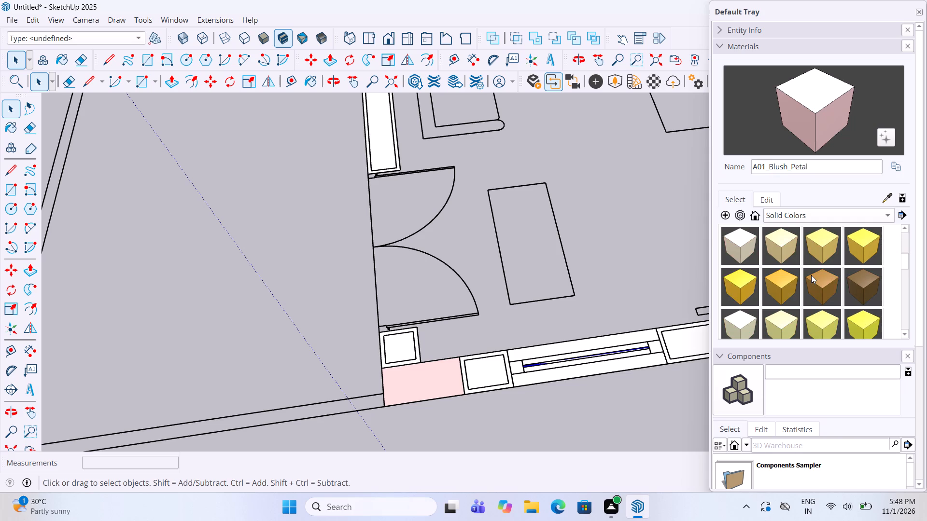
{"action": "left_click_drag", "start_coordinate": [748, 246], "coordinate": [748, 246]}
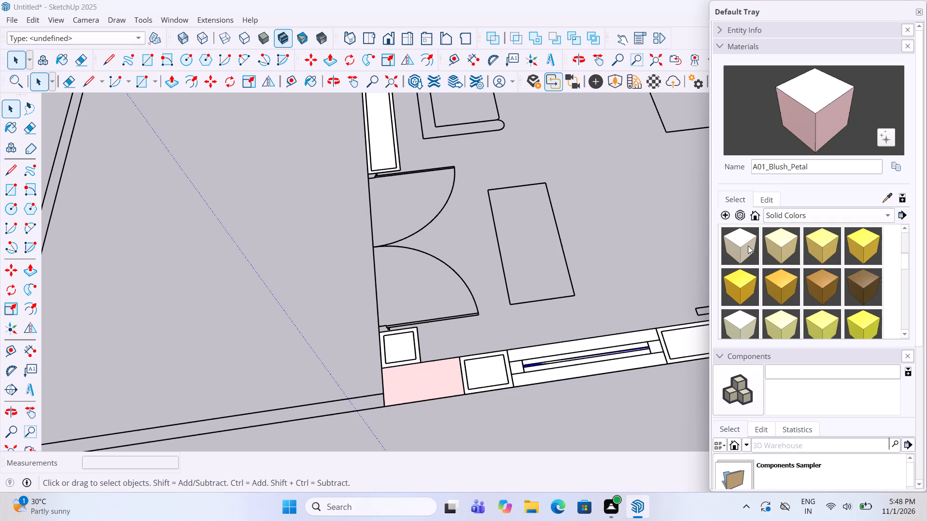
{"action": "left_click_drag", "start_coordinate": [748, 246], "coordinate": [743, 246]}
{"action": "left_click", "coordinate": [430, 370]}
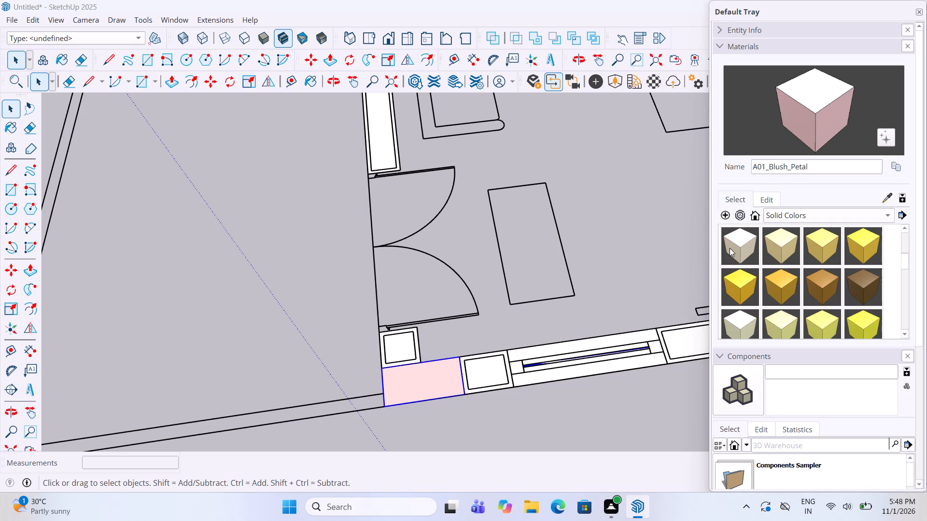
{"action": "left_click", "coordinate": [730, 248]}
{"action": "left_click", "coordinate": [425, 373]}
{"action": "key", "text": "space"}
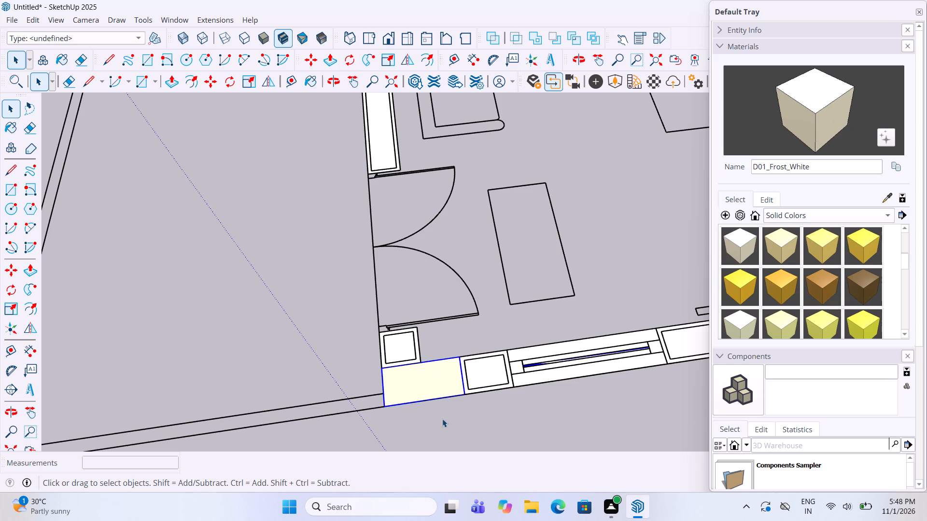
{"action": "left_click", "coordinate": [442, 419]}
Paint the corner column beside the double entrance door with L08_Velvet_Rose from the solid colors.
{"action": "scroll", "coordinate": [801, 233], "scroll_direction": "down", "scroll_amount": 3}
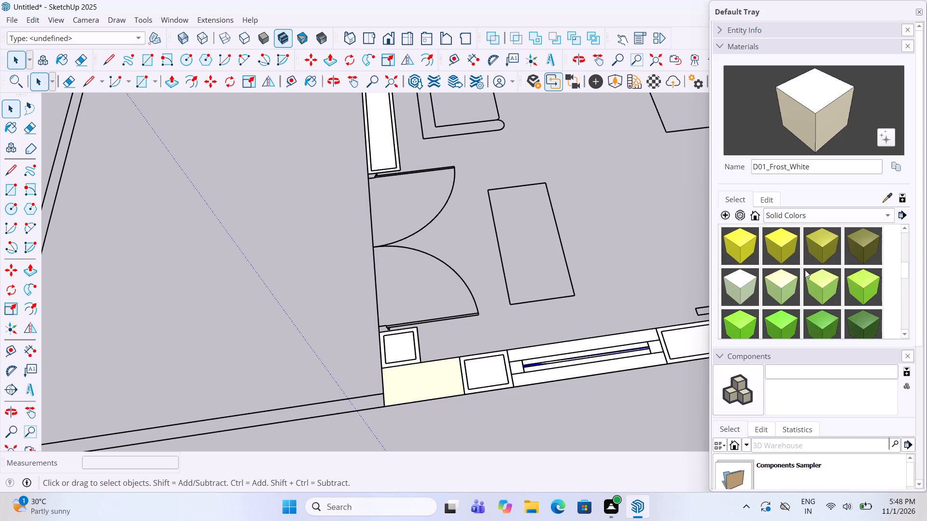
{"action": "scroll", "coordinate": [805, 270], "scroll_direction": "down", "scroll_amount": 5}
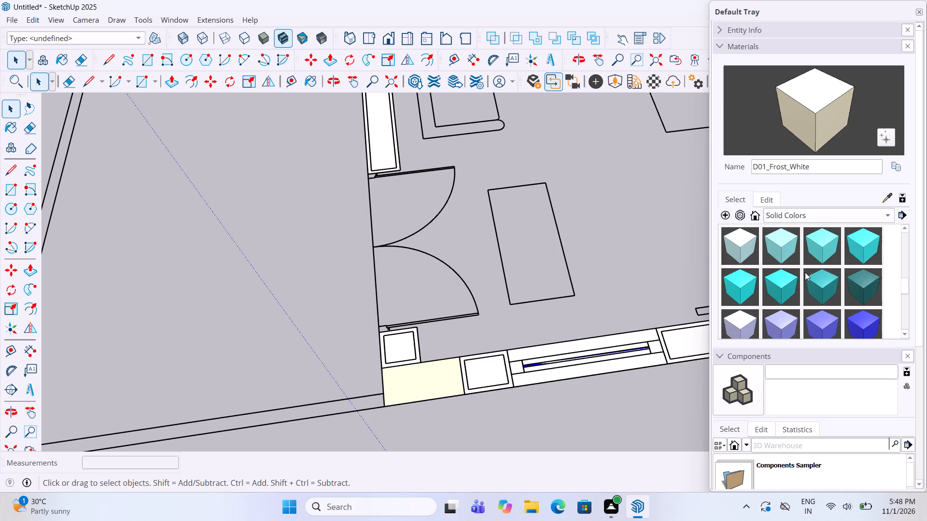
{"action": "scroll", "coordinate": [809, 272], "scroll_direction": "down", "scroll_amount": 8}
{"action": "scroll", "coordinate": [809, 272], "scroll_direction": "up", "scroll_amount": 2}
{"action": "scroll", "coordinate": [815, 276], "scroll_direction": "down", "scroll_amount": 2}
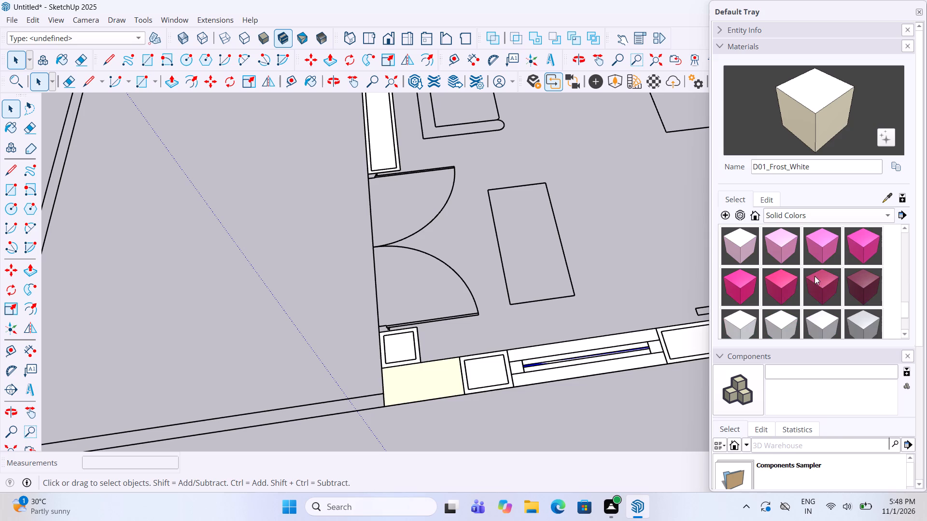
{"action": "left_click", "coordinate": [856, 285]}
{"action": "left_click", "coordinate": [395, 388]}
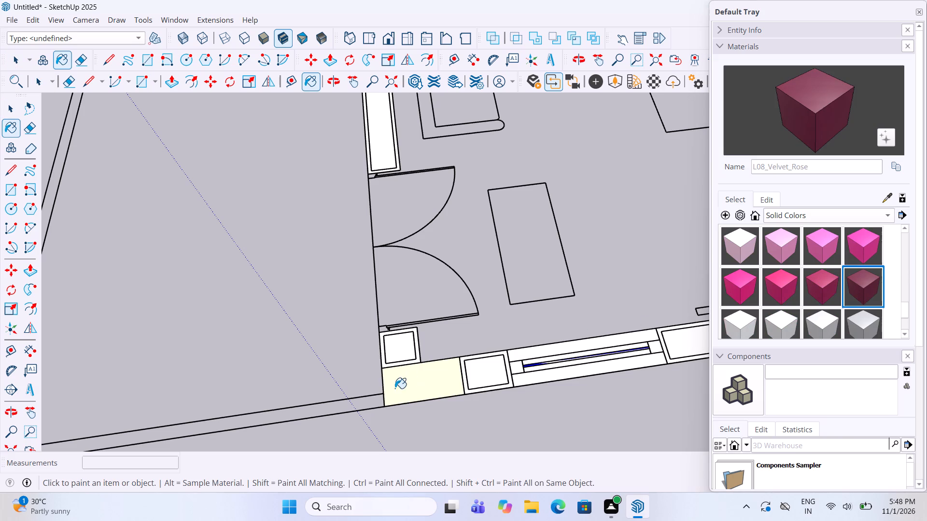
{"action": "key", "text": "space"}
{"action": "left_click", "coordinate": [326, 378]}
Paint the outer-wall column at the end of the sitting-to-living partition with L08_Velvet_Rose.
{"action": "scroll", "coordinate": [342, 370], "scroll_direction": "down", "scroll_amount": 6}
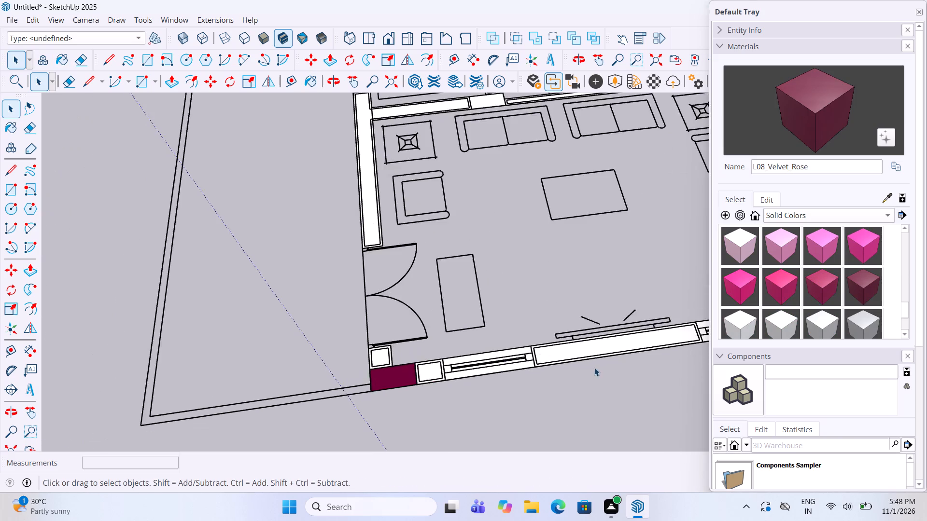
{"action": "scroll", "coordinate": [601, 364], "scroll_direction": "up", "scroll_amount": 4}
{"action": "middle_click_drag", "start_coordinate": [599, 363], "coordinate": [573, 363]}
{"action": "scroll", "coordinate": [432, 344], "scroll_direction": "down", "scroll_amount": 5}
{"action": "scroll", "coordinate": [395, 329], "scroll_direction": "down", "scroll_amount": 10}
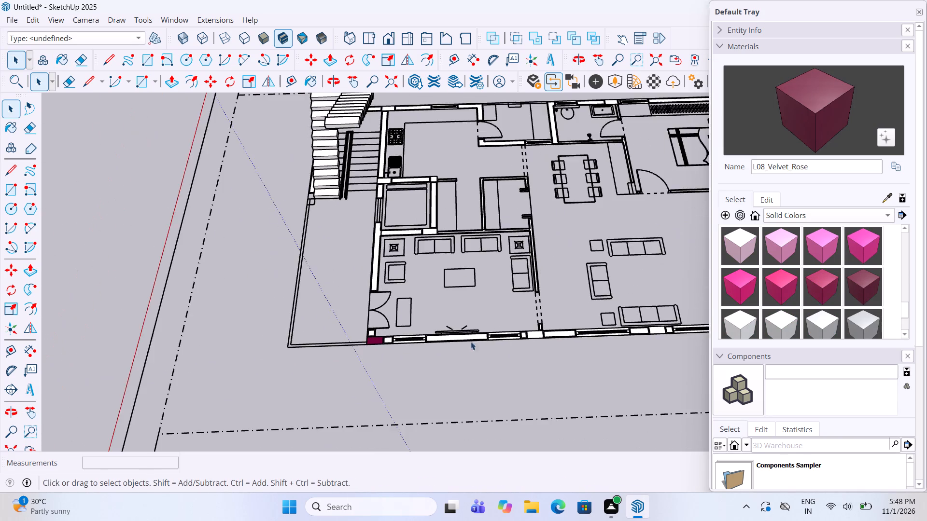
{"action": "scroll", "coordinate": [530, 344], "scroll_direction": "up", "scroll_amount": 17}
{"action": "left_click", "coordinate": [538, 333]}
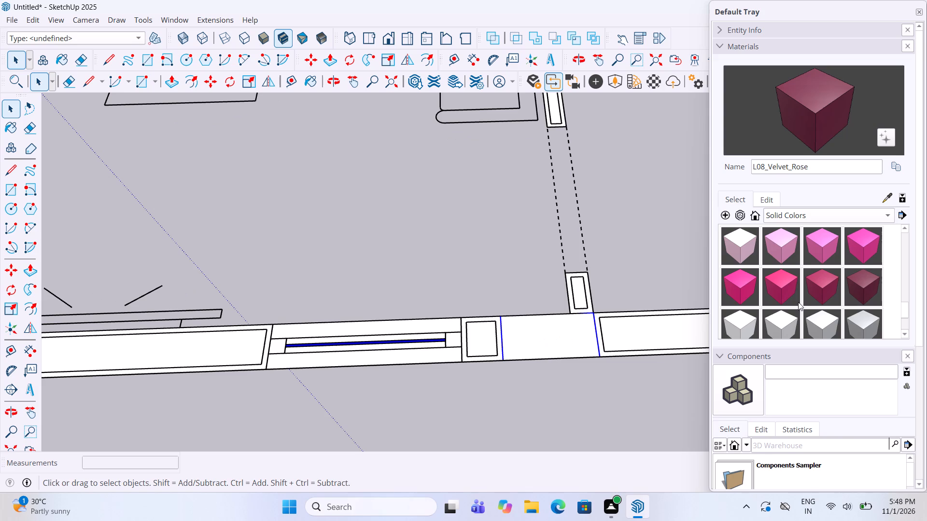
{"action": "left_click", "coordinate": [862, 287]}
{"action": "left_click", "coordinate": [569, 352]}
Paint the outer-wall column between the living room's two windows, behind the sofa, with L08_Velvet_Rose.
{"action": "scroll", "coordinate": [305, 400], "scroll_direction": "down", "scroll_amount": 13}
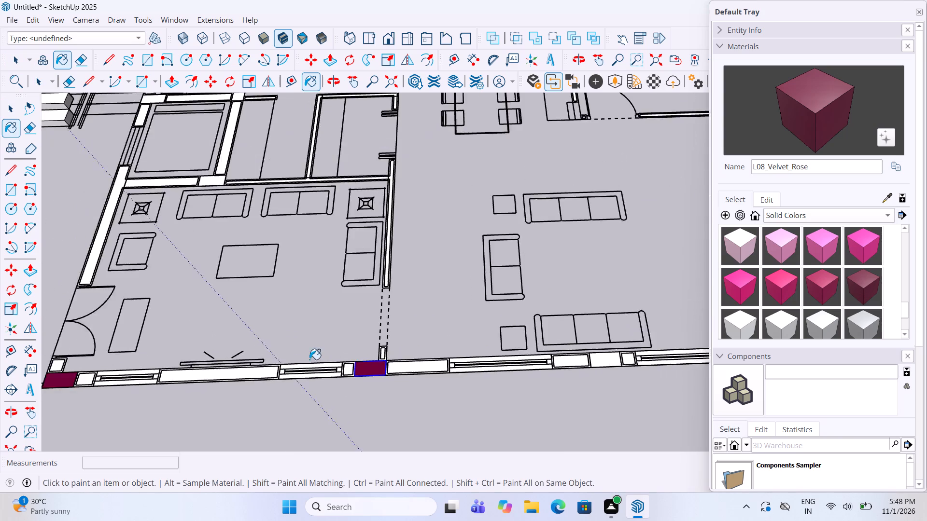
{"action": "scroll", "coordinate": [316, 357], "scroll_direction": "down", "scroll_amount": 6}
{"action": "scroll", "coordinate": [465, 361], "scroll_direction": "up", "scroll_amount": 10}
{"action": "left_click", "coordinate": [477, 356]}
Paint the outer-wall column where the bedroom's wardrobe wall meets the unfurnished space beside the living room with L08_Velvet_Rose.
{"action": "scroll", "coordinate": [444, 365], "scroll_direction": "down", "scroll_amount": 7}
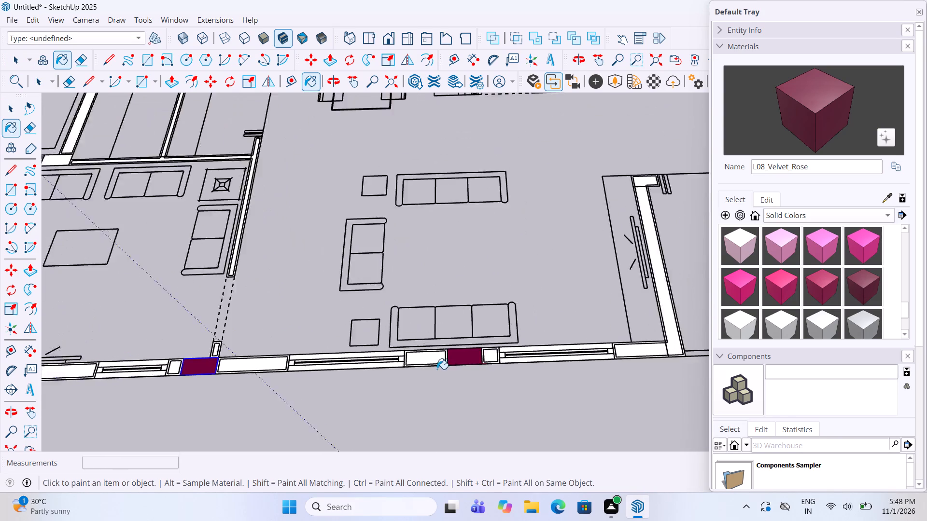
{"action": "scroll", "coordinate": [437, 369], "scroll_direction": "down", "scroll_amount": 6}
{"action": "scroll", "coordinate": [506, 357], "scroll_direction": "up", "scroll_amount": 2}
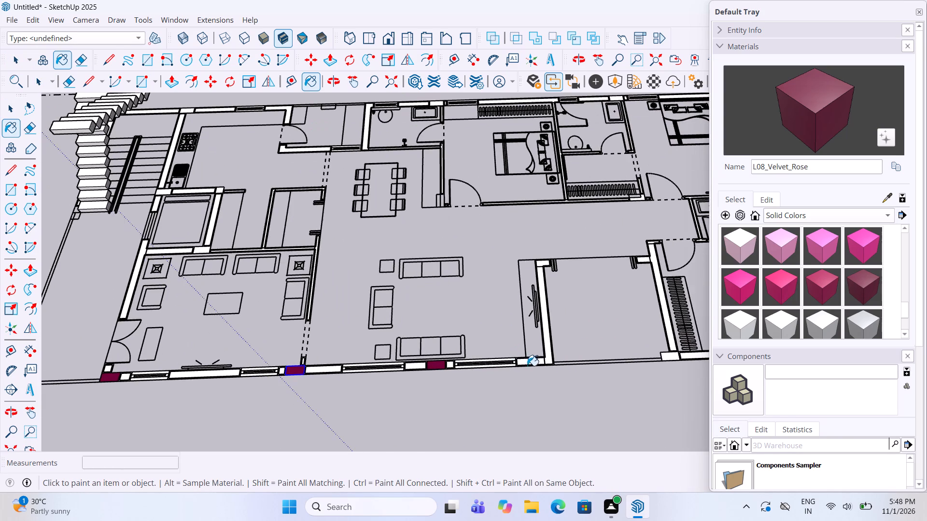
{"action": "scroll", "coordinate": [545, 363], "scroll_direction": "up", "scroll_amount": 6}
{"action": "scroll", "coordinate": [474, 370], "scroll_direction": "down", "scroll_amount": 5}
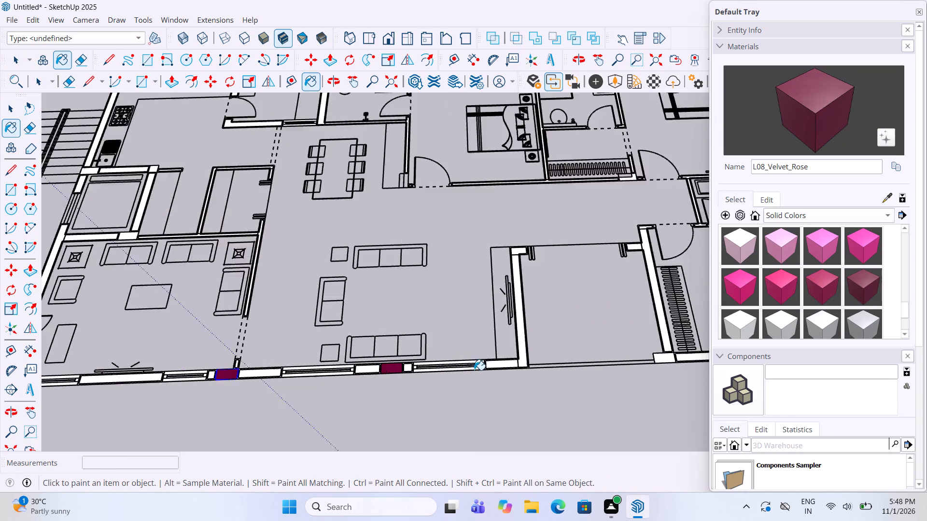
{"action": "scroll", "coordinate": [474, 368], "scroll_direction": "down", "scroll_amount": 3}
{"action": "scroll", "coordinate": [643, 358], "scroll_direction": "up", "scroll_amount": 13}
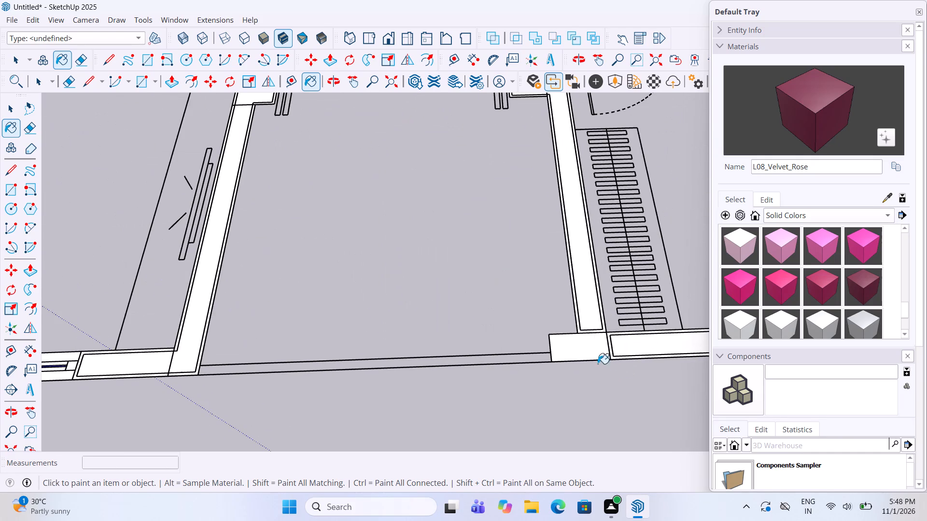
{"action": "left_click", "coordinate": [573, 352]}
Paint the building's outer corner column beside that bedroom's bedside table with L08_Velvet_Rose.
{"action": "scroll", "coordinate": [448, 357], "scroll_direction": "down", "scroll_amount": 16}
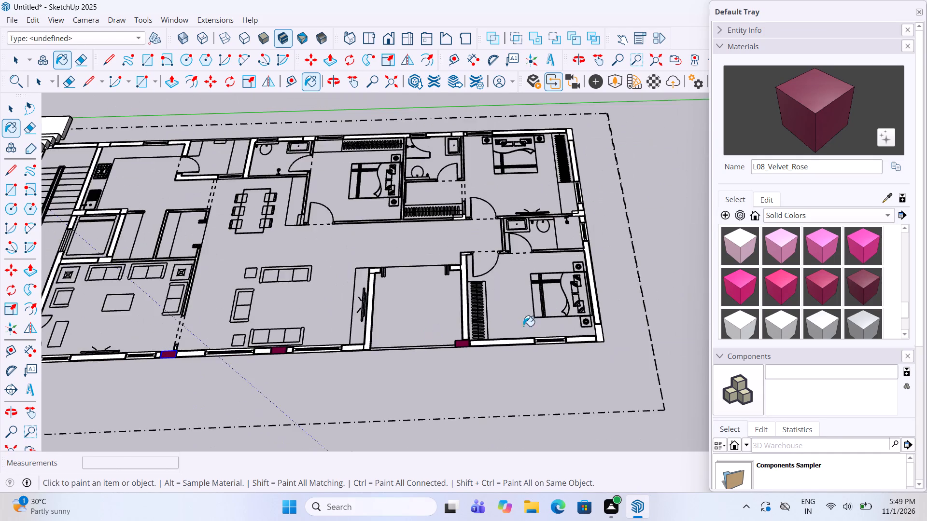
{"action": "scroll", "coordinate": [576, 334], "scroll_direction": "up", "scroll_amount": 18}
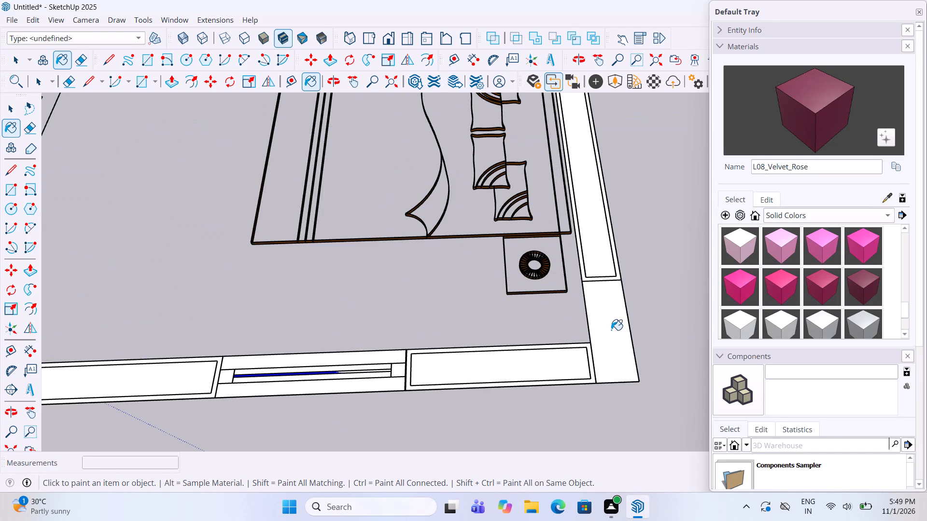
{"action": "left_click", "coordinate": [611, 330]}
Paint the end wall's column at the bathroom-to-bedroom junction and its far corner column by the wardrobe with L08_Velvet_Rose.
{"action": "scroll", "coordinate": [576, 287], "scroll_direction": "down", "scroll_amount": 13}
{"action": "middle_click_drag", "start_coordinate": [613, 270], "coordinate": [434, 265]}
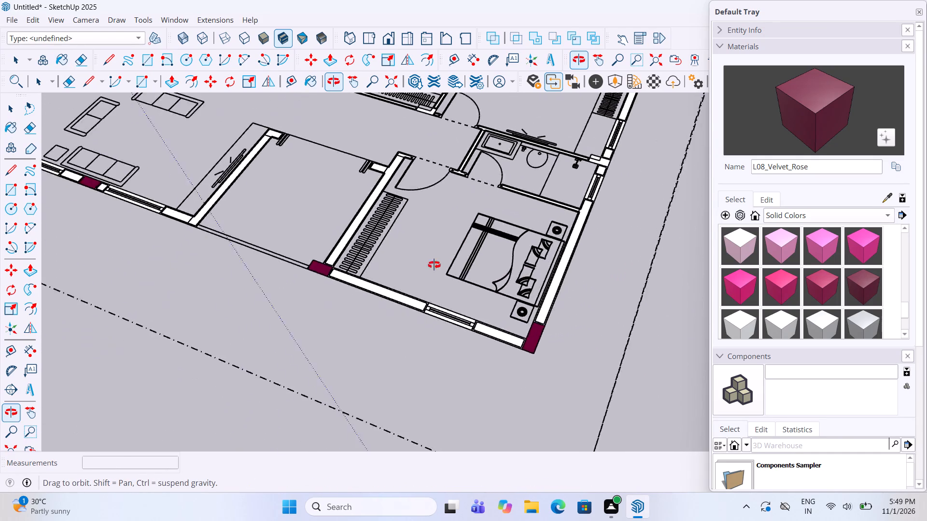
{"action": "middle_click_drag", "start_coordinate": [434, 265], "coordinate": [305, 286]}
{"action": "middle_click_drag", "start_coordinate": [301, 286], "coordinate": [261, 287]}
{"action": "scroll", "coordinate": [261, 287], "scroll_direction": "down", "scroll_amount": 5}
{"action": "scroll", "coordinate": [534, 294], "scroll_direction": "up", "scroll_amount": 4}
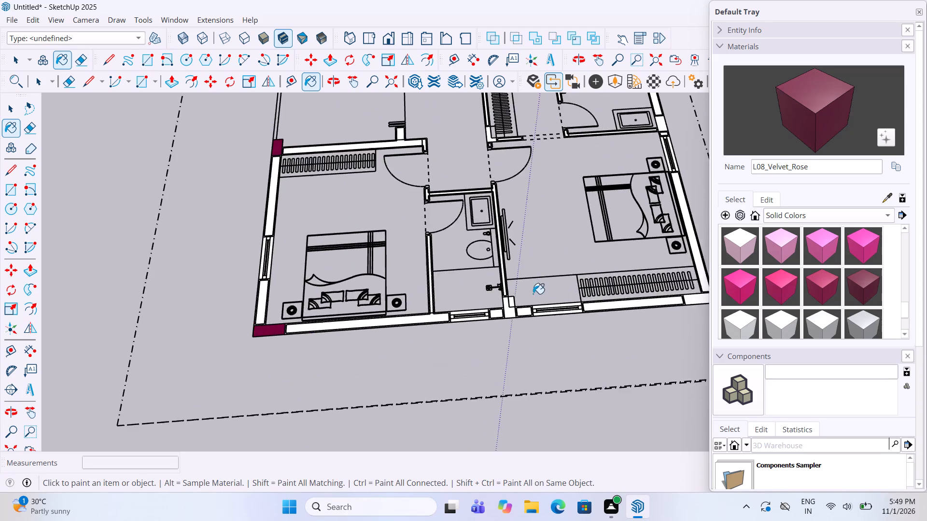
{"action": "scroll", "coordinate": [533, 294], "scroll_direction": "up", "scroll_amount": 6}
{"action": "left_click", "coordinate": [508, 315]}
{"action": "scroll", "coordinate": [436, 322], "scroll_direction": "down", "scroll_amount": 10}
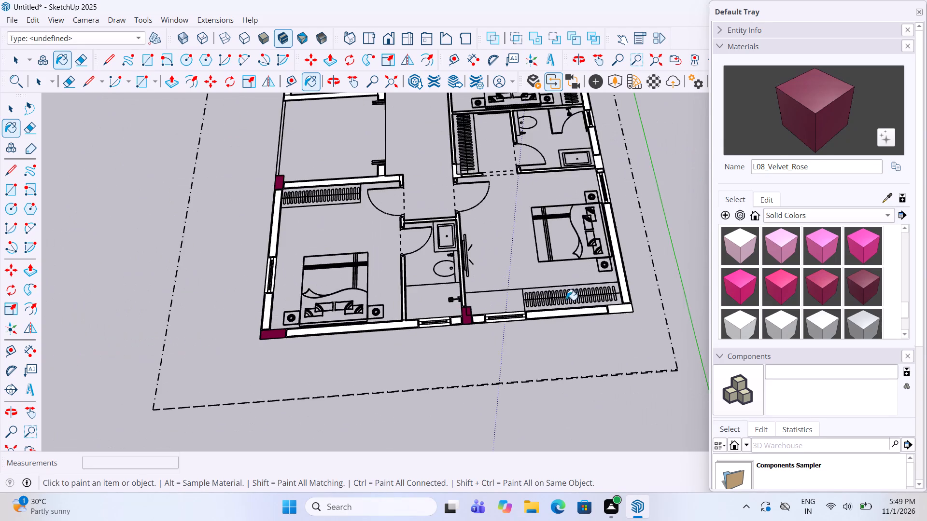
{"action": "scroll", "coordinate": [600, 316], "scroll_direction": "up", "scroll_amount": 6}
{"action": "left_click", "coordinate": [599, 311]}
Paint the column on the adjoining outer wall, between the corner bedroom's window and the bathroom basin, with L08_Velvet_Rose.
{"action": "scroll", "coordinate": [542, 336], "scroll_direction": "down", "scroll_amount": 4}
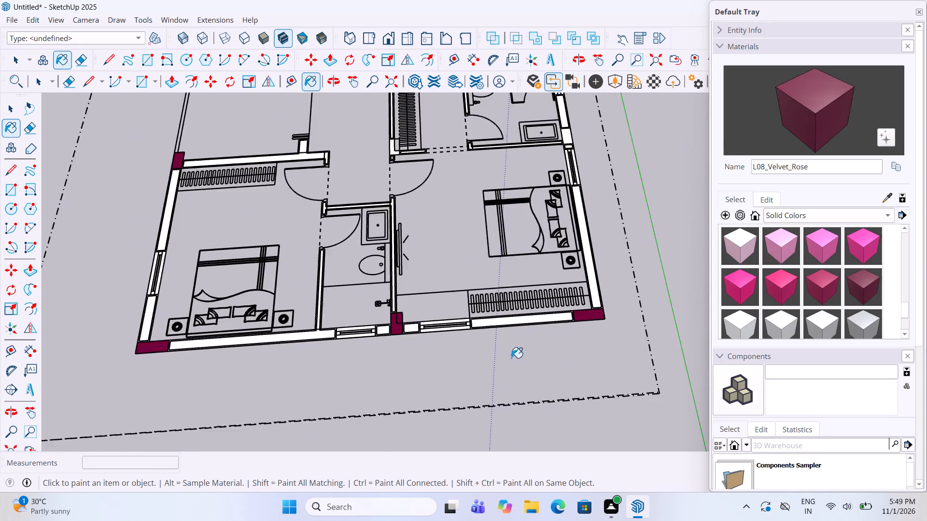
{"action": "middle_click_drag", "start_coordinate": [614, 289], "coordinate": [346, 288]}
{"action": "scroll", "coordinate": [340, 293], "scroll_direction": "down", "scroll_amount": 4}
{"action": "scroll", "coordinate": [666, 267], "scroll_direction": "up", "scroll_amount": 4}
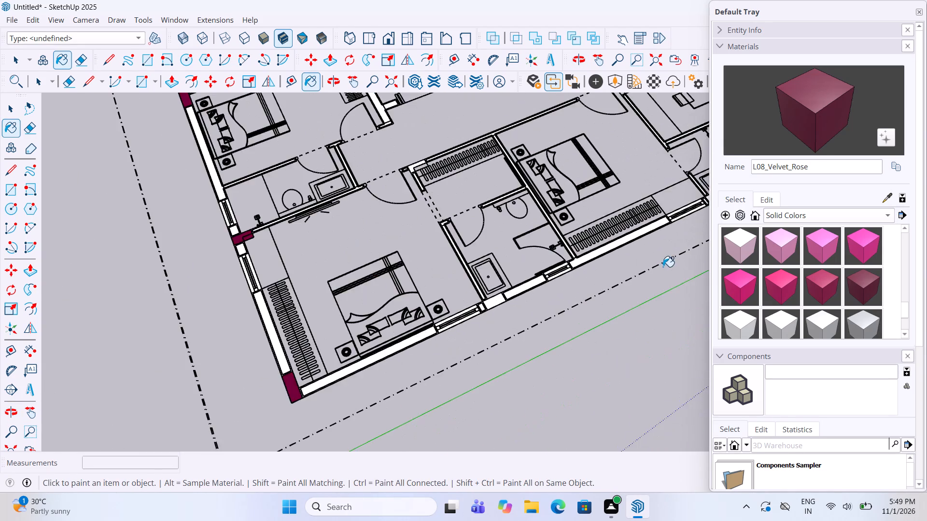
{"action": "scroll", "coordinate": [516, 292], "scroll_direction": "up", "scroll_amount": 10}
{"action": "left_click", "coordinate": [475, 305]}
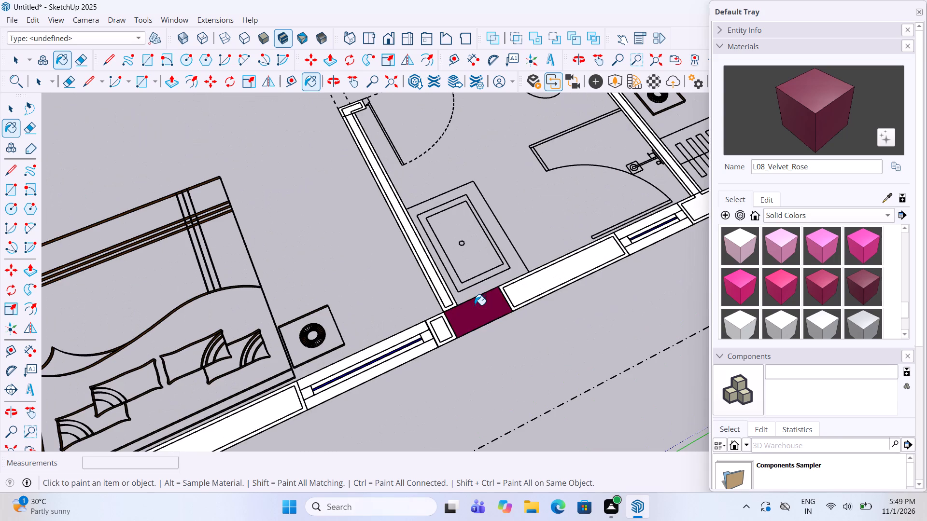
Paint the outer-wall column between the middle bedroom's window and the adjoining bathroom's basin with L08_Velvet_Rose.
{"action": "scroll", "coordinate": [434, 324], "scroll_direction": "down", "scroll_amount": 16}
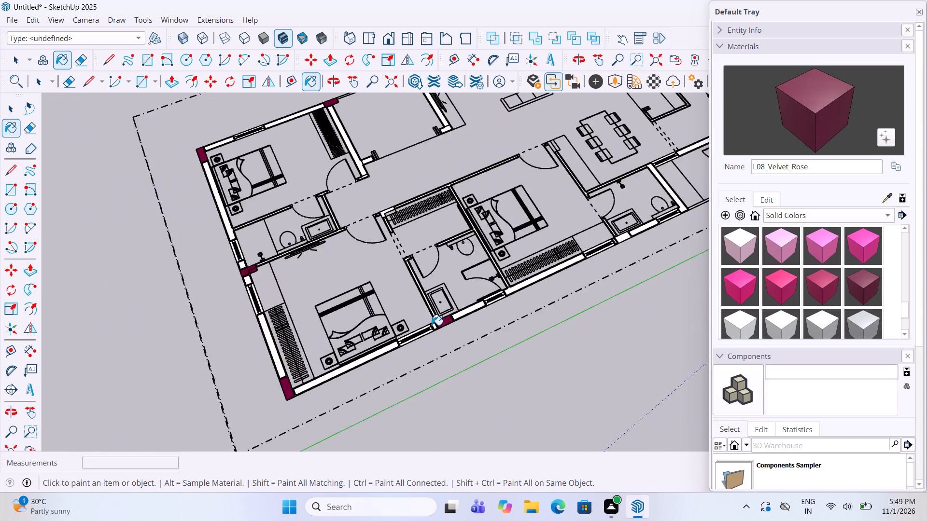
{"action": "scroll", "coordinate": [596, 250], "scroll_direction": "up", "scroll_amount": 9}
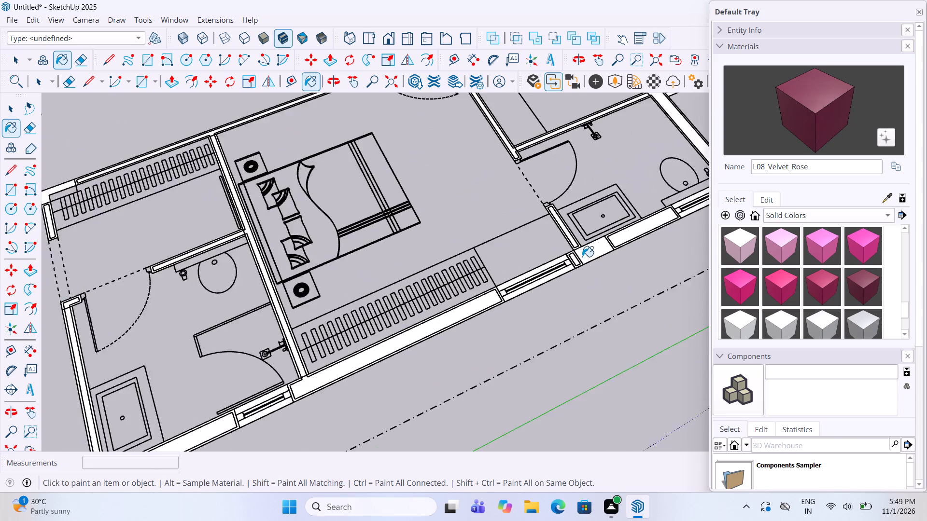
{"action": "scroll", "coordinate": [582, 257], "scroll_direction": "up", "scroll_amount": 7}
{"action": "left_click", "coordinate": [596, 248]}
Paint the outer-wall column where the wall between kitchen and staircase meets the same long wall with L08_Velvet_Rose.
{"action": "scroll", "coordinate": [491, 288], "scroll_direction": "down", "scroll_amount": 14}
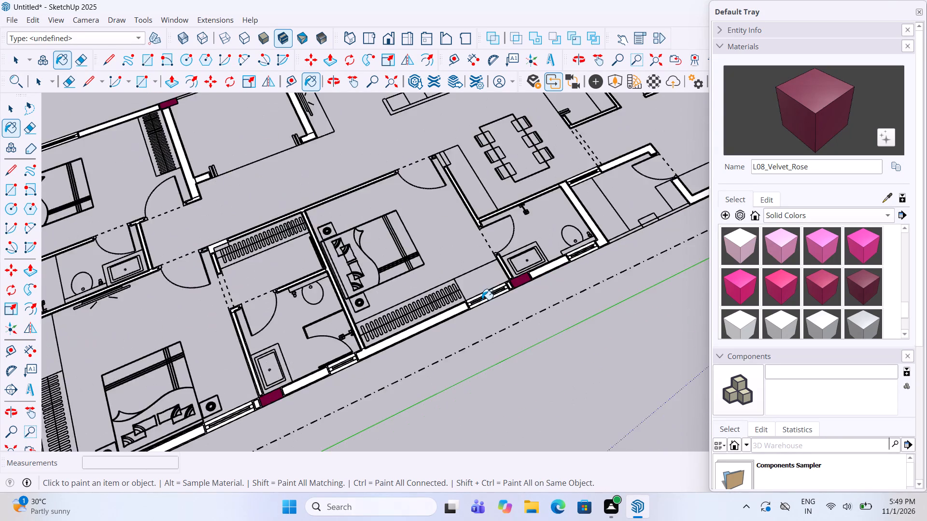
{"action": "scroll", "coordinate": [482, 300], "scroll_direction": "down", "scroll_amount": 6}
{"action": "middle_click_drag", "start_coordinate": [497, 295], "coordinate": [373, 297]}
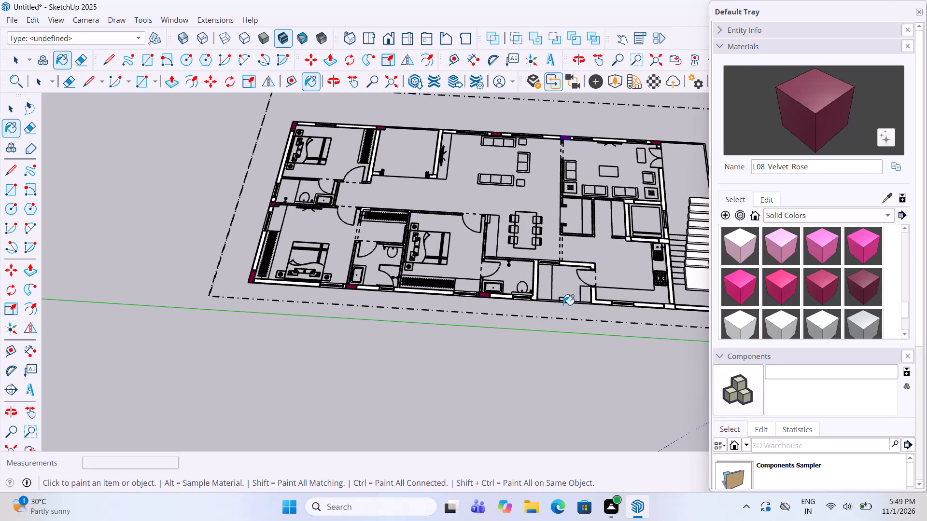
{"action": "scroll", "coordinate": [566, 307], "scroll_direction": "up", "scroll_amount": 10}
{"action": "scroll", "coordinate": [608, 300], "scroll_direction": "up", "scroll_amount": 2}
{"action": "middle_click_drag", "start_coordinate": [490, 278], "coordinate": [501, 306]}
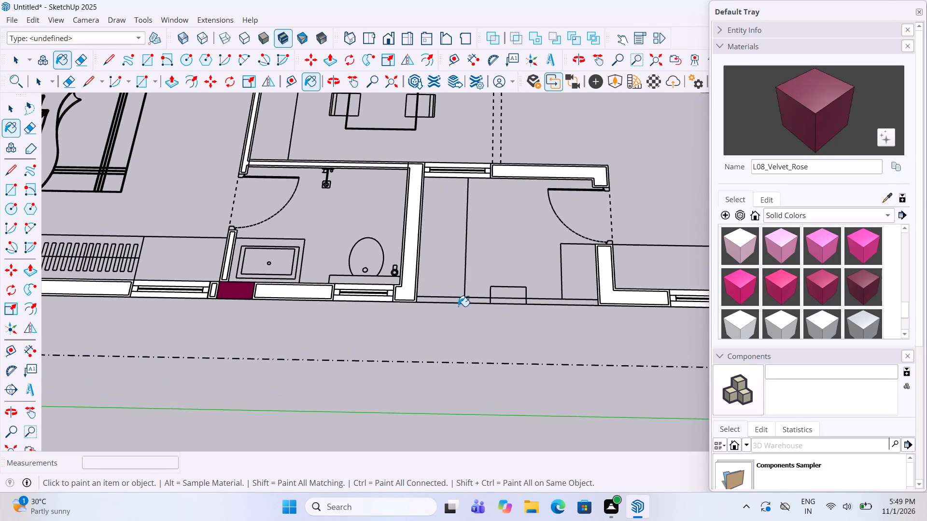
{"action": "scroll", "coordinate": [388, 289], "scroll_direction": "down", "scroll_amount": 5}
{"action": "scroll", "coordinate": [627, 302], "scroll_direction": "up", "scroll_amount": 5}
{"action": "scroll", "coordinate": [479, 301], "scroll_direction": "down", "scroll_amount": 6}
{"action": "scroll", "coordinate": [644, 301], "scroll_direction": "up", "scroll_amount": 6}
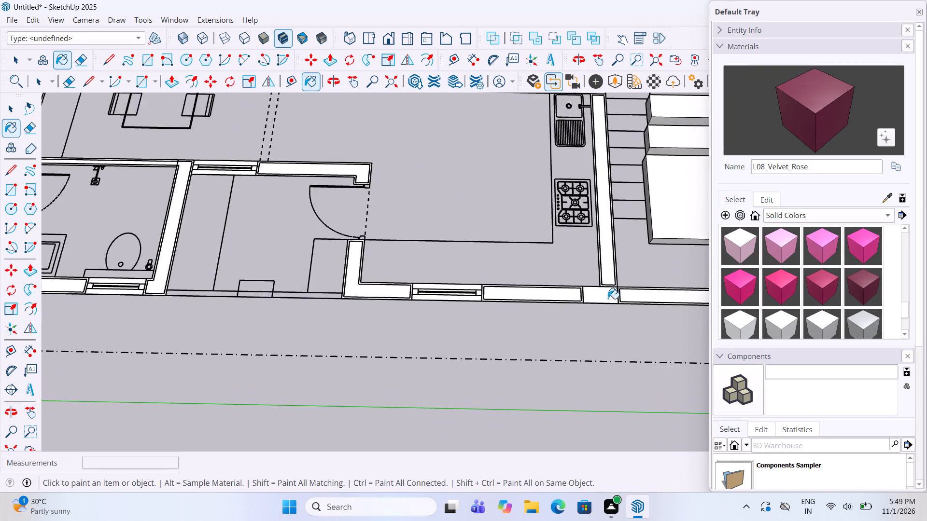
{"action": "scroll", "coordinate": [608, 299], "scroll_direction": "up", "scroll_amount": 4}
{"action": "left_click", "coordinate": [591, 297]}
Paint the building's corner column beyond the staircase landing with L08_Velvet_Rose.
{"action": "scroll", "coordinate": [417, 310], "scroll_direction": "down", "scroll_amount": 12}
{"action": "scroll", "coordinate": [569, 299], "scroll_direction": "up", "scroll_amount": 3}
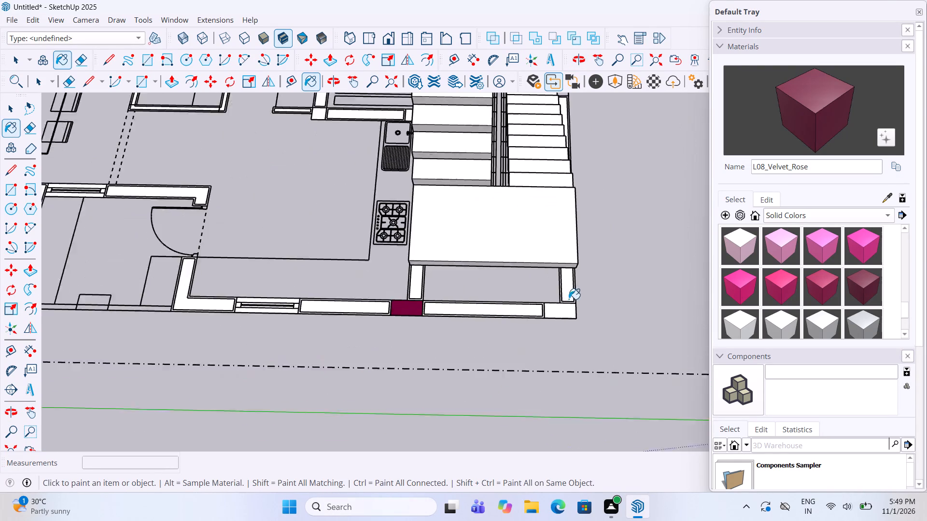
{"action": "scroll", "coordinate": [569, 299], "scroll_direction": "up", "scroll_amount": 7}
{"action": "left_click", "coordinate": [562, 313]}
Paint the three corner columns around the square lift shaft between the kitchen and sitting room with L08_Velvet_Rose.
{"action": "scroll", "coordinate": [552, 315], "scroll_direction": "down", "scroll_amount": 12}
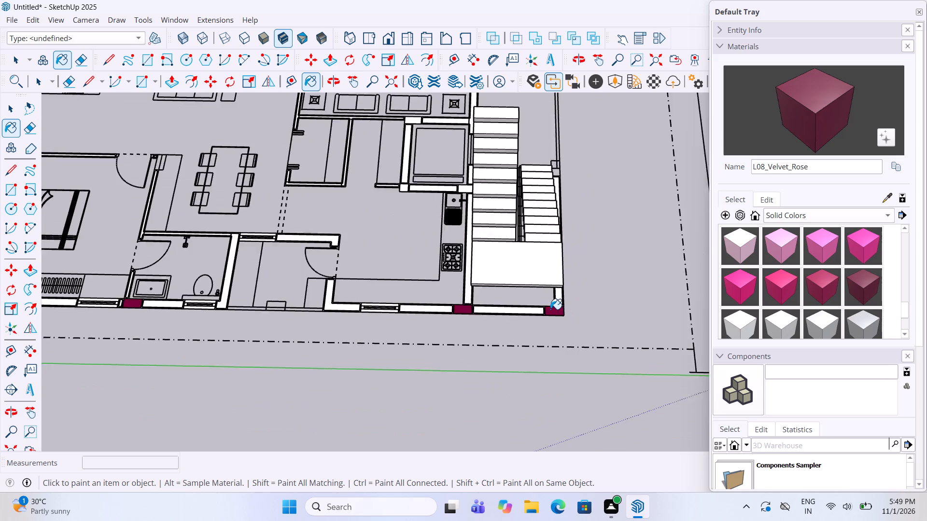
{"action": "scroll", "coordinate": [281, 251], "scroll_direction": "up", "scroll_amount": 6}
{"action": "scroll", "coordinate": [530, 302], "scroll_direction": "down", "scroll_amount": 4}
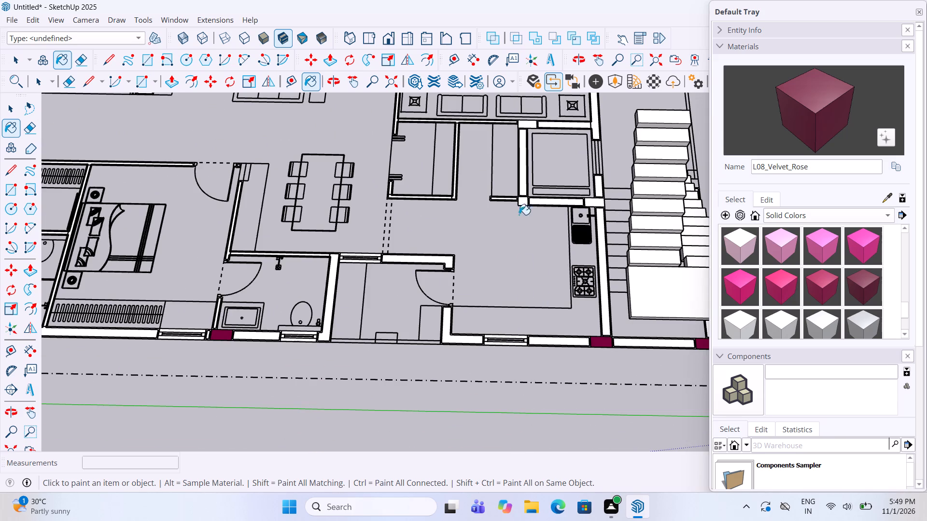
{"action": "scroll", "coordinate": [509, 189], "scroll_direction": "up", "scroll_amount": 10}
{"action": "left_click", "coordinate": [546, 214]}
{"action": "scroll", "coordinate": [544, 273], "scroll_direction": "down", "scroll_amount": 7}
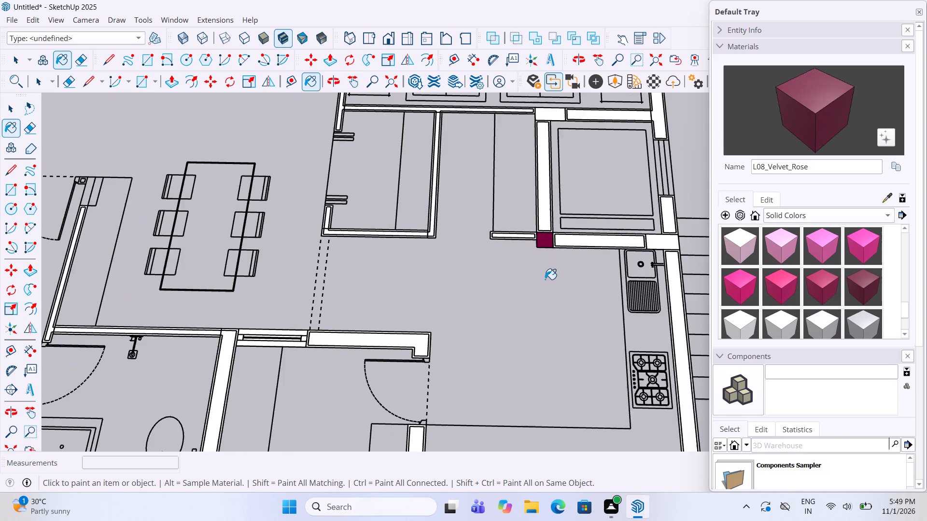
{"action": "left_click", "coordinate": [546, 129]}
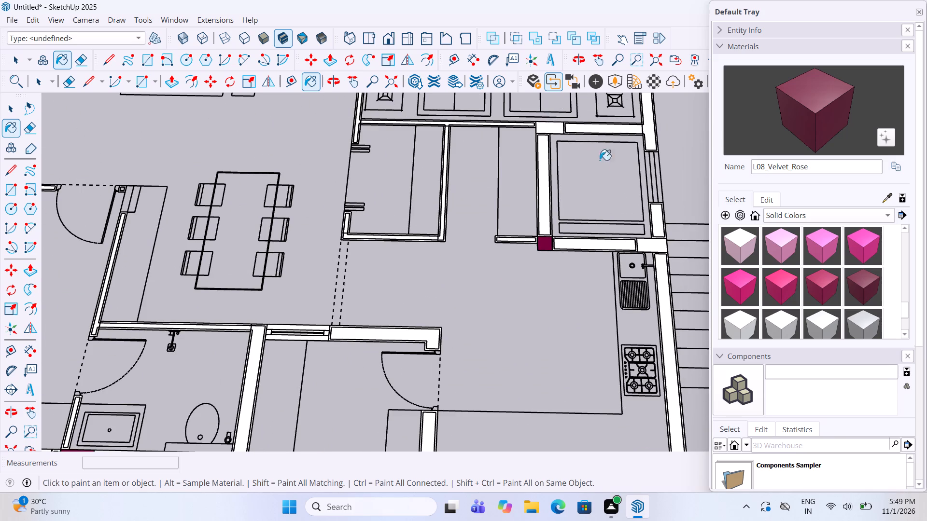
{"action": "left_click", "coordinate": [648, 249]}
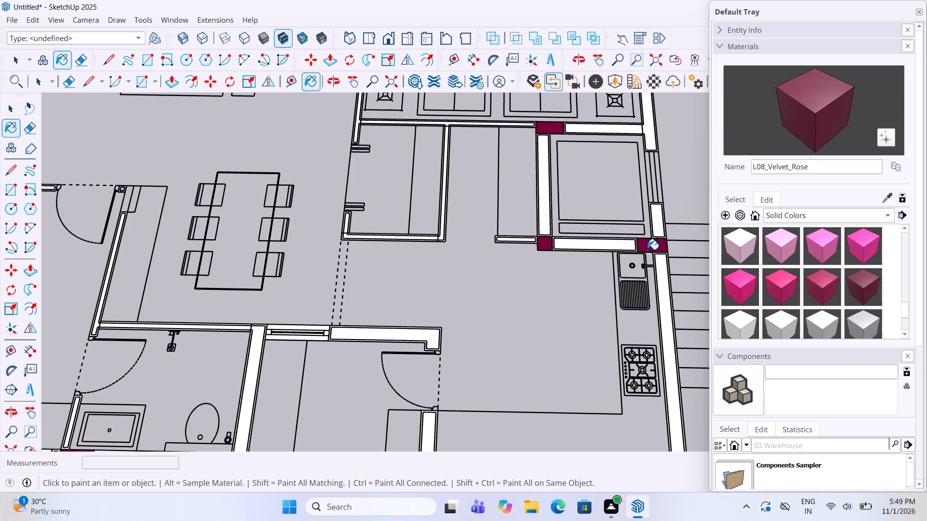
Paint the L-shaped column at the corner of the dressing area's wardrobe, beside the bedroom door, with L08_Velvet_Rose.
{"action": "scroll", "coordinate": [647, 249], "scroll_direction": "down", "scroll_amount": 5}
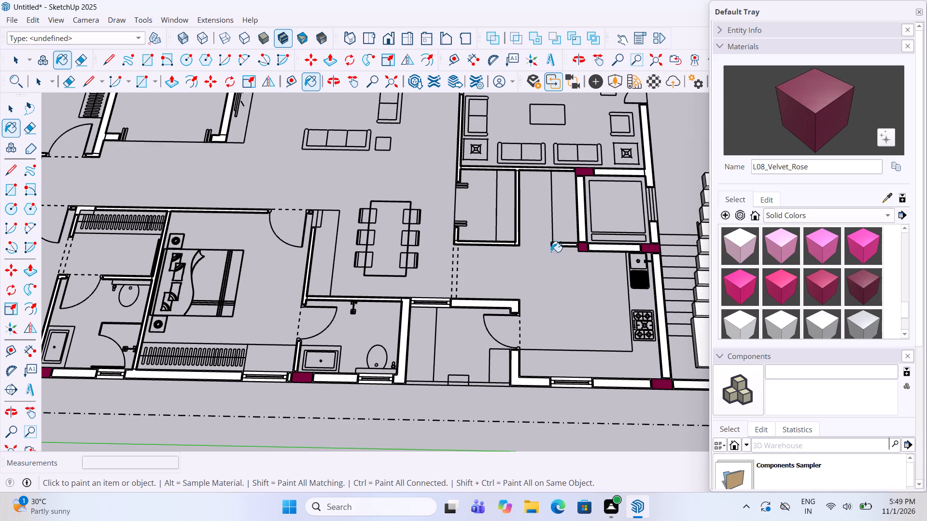
{"action": "scroll", "coordinate": [331, 330], "scroll_direction": "up", "scroll_amount": 6}
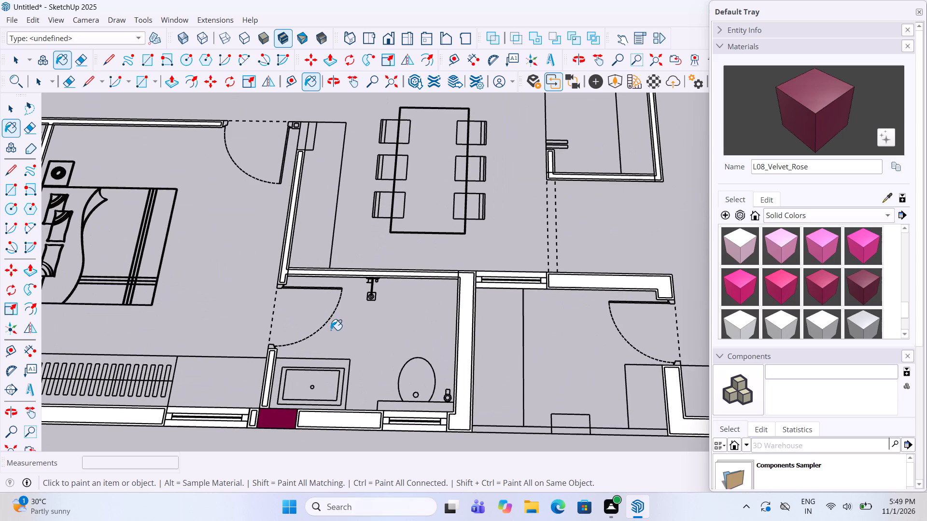
{"action": "scroll", "coordinate": [496, 305], "scroll_direction": "down", "scroll_amount": 12}
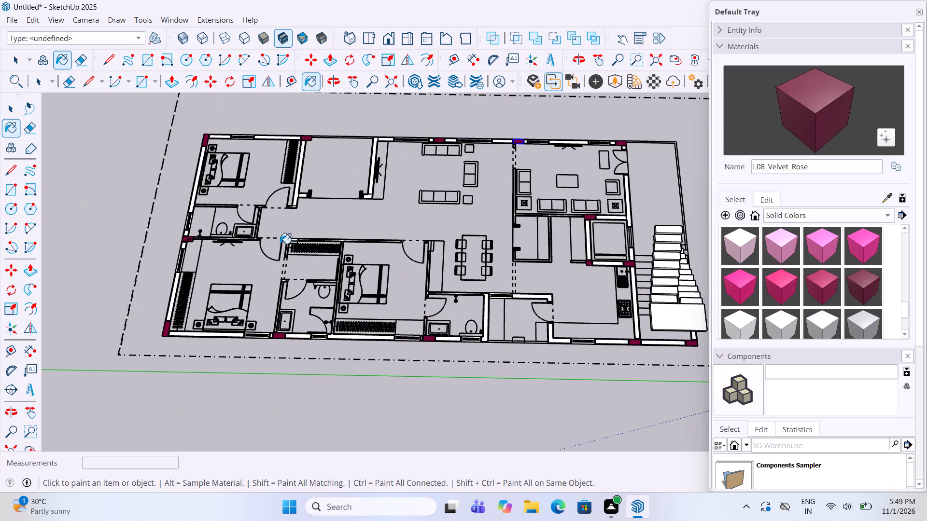
{"action": "scroll", "coordinate": [278, 233], "scroll_direction": "up", "scroll_amount": 16}
{"action": "left_click", "coordinate": [305, 245]}
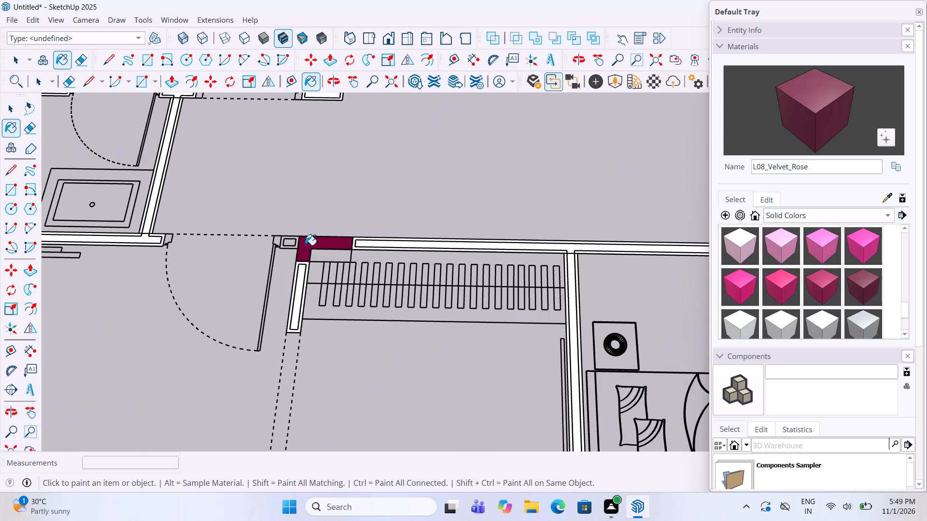
Examine the whole first floor plan for columns that are still unpainted.
{"action": "scroll", "coordinate": [375, 266], "scroll_direction": "down", "scroll_amount": 6}
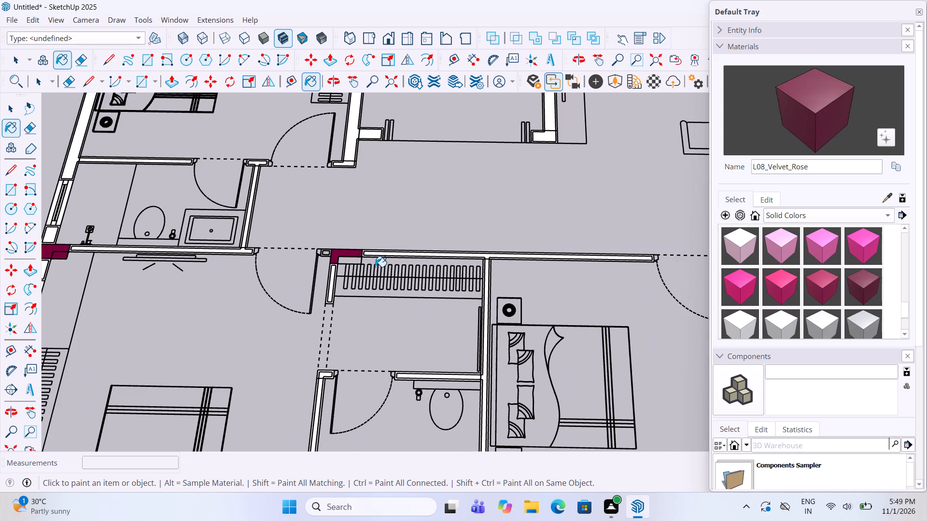
{"action": "scroll", "coordinate": [367, 286], "scroll_direction": "down", "scroll_amount": 6}
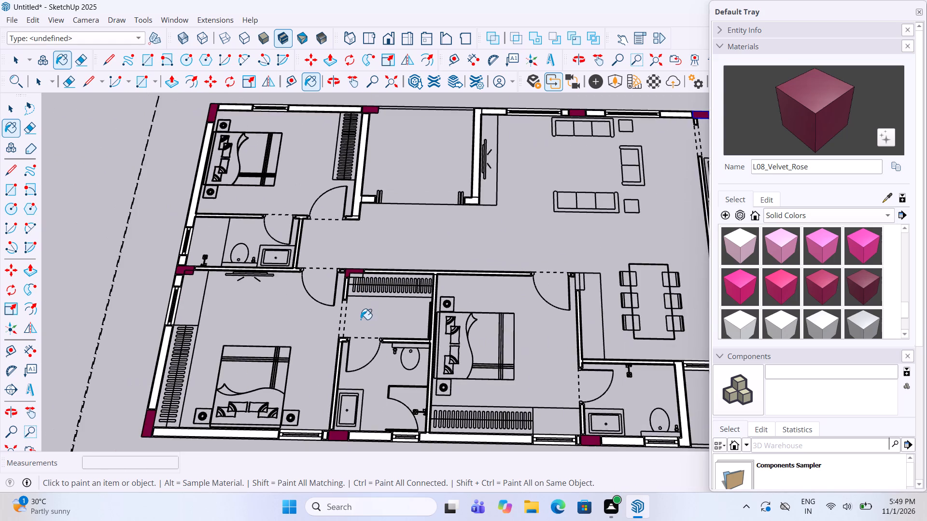
{"action": "scroll", "coordinate": [361, 319], "scroll_direction": "down", "scroll_amount": 6}
{"action": "scroll", "coordinate": [365, 256], "scroll_direction": "up", "scroll_amount": 13}
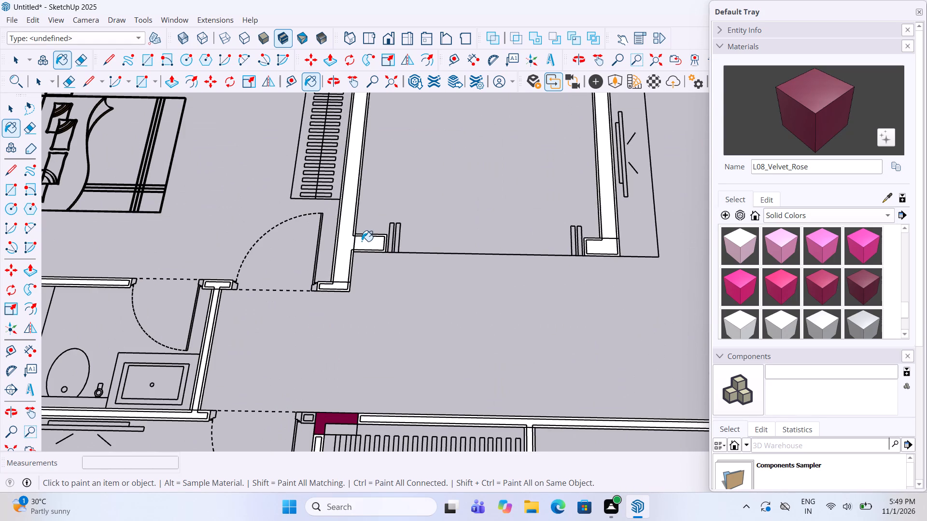
{"action": "scroll", "coordinate": [347, 265], "scroll_direction": "down", "scroll_amount": 12}
{"action": "scroll", "coordinate": [576, 203], "scroll_direction": "up", "scroll_amount": 6}
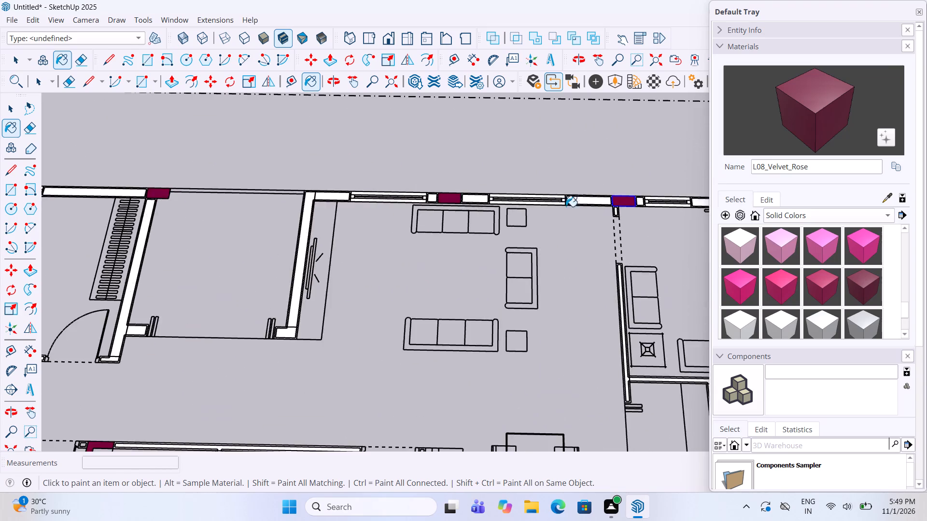
{"action": "scroll", "coordinate": [496, 219], "scroll_direction": "down", "scroll_amount": 10}
{"action": "scroll", "coordinate": [583, 277], "scroll_direction": "up", "scroll_amount": 8}
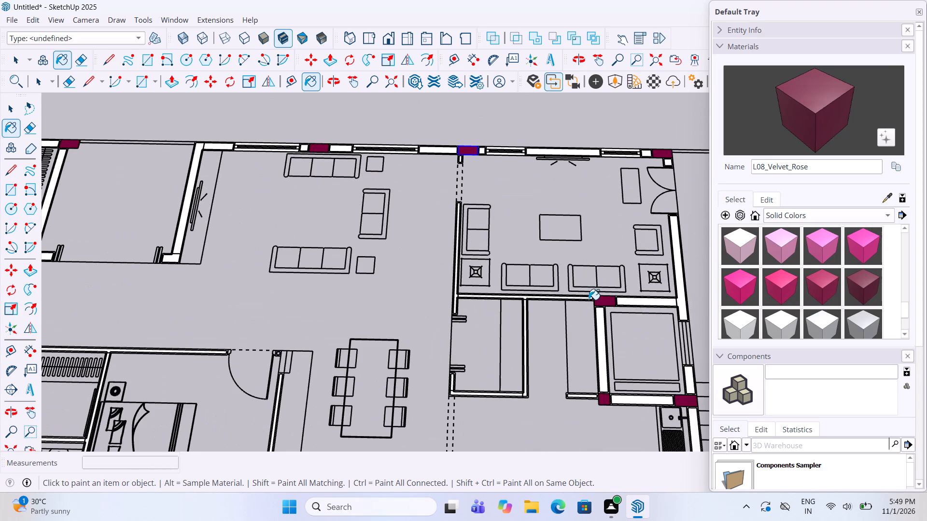
{"action": "scroll", "coordinate": [542, 316], "scroll_direction": "down", "scroll_amount": 2}
{"action": "scroll", "coordinate": [542, 316], "scroll_direction": "up", "scroll_amount": 4}
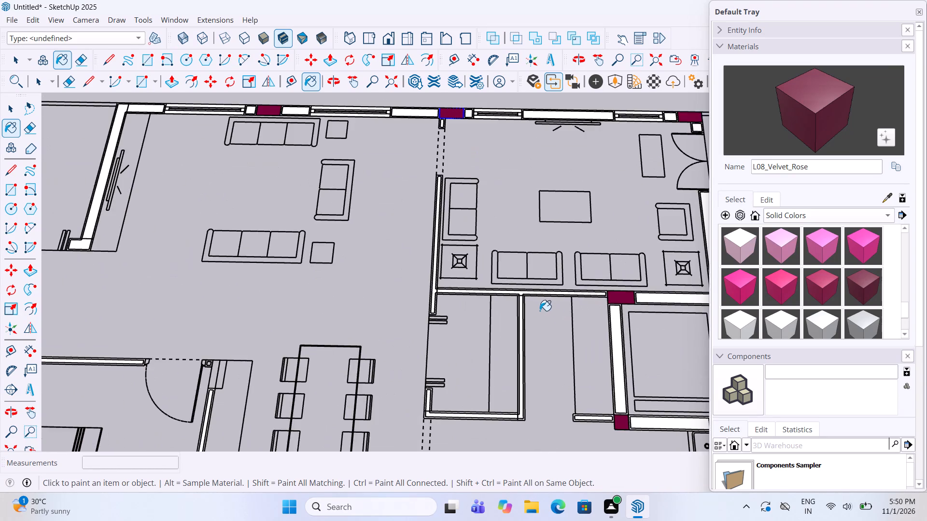
{"action": "scroll", "coordinate": [504, 294], "scroll_direction": "down", "scroll_amount": 13}
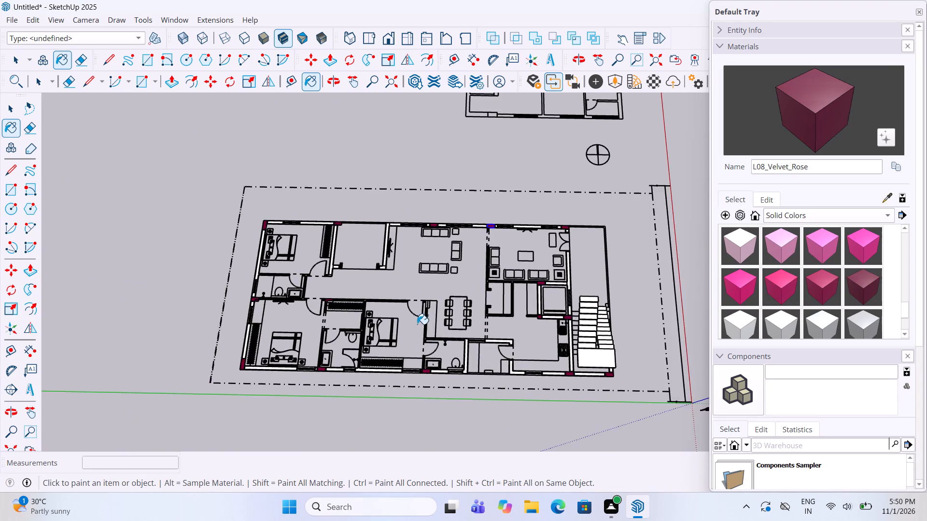
{"action": "scroll", "coordinate": [402, 306], "scroll_direction": "up", "scroll_amount": 6}
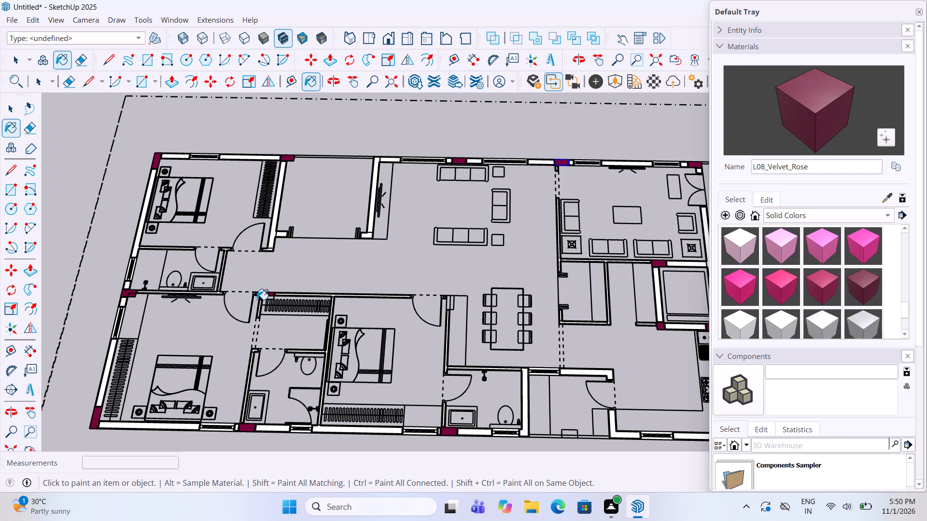
{"action": "scroll", "coordinate": [295, 279], "scroll_direction": "up", "scroll_amount": 7}
{"action": "scroll", "coordinate": [298, 277], "scroll_direction": "down", "scroll_amount": 3}
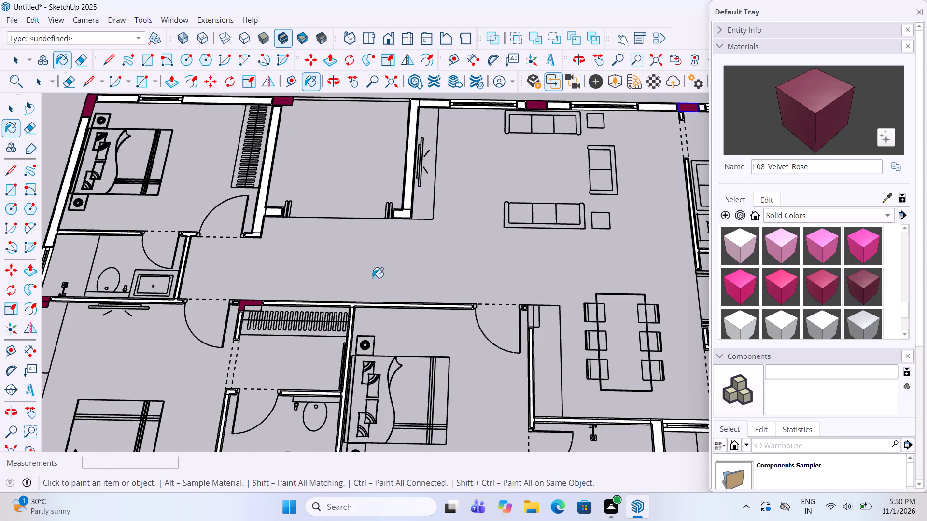
{"action": "scroll", "coordinate": [365, 268], "scroll_direction": "down", "scroll_amount": 5}
{"action": "scroll", "coordinate": [228, 376], "scroll_direction": "up", "scroll_amount": 5}
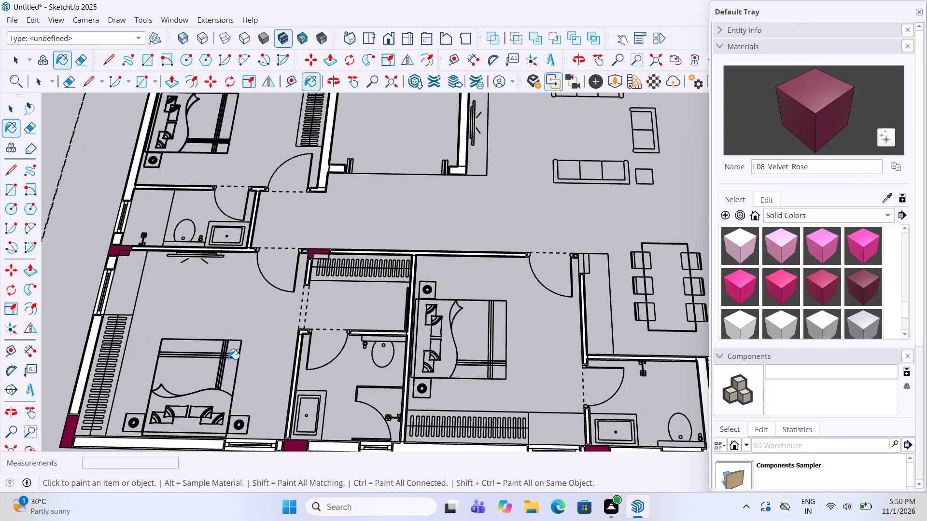
Push/Pull the outer-wall column beside the sitting room's double entrance door up 10' inside its group.
{"action": "key", "text": "space"}
{"action": "left_click", "coordinate": [246, 304]}
{"action": "scroll", "coordinate": [246, 303], "scroll_direction": "down", "scroll_amount": 12}
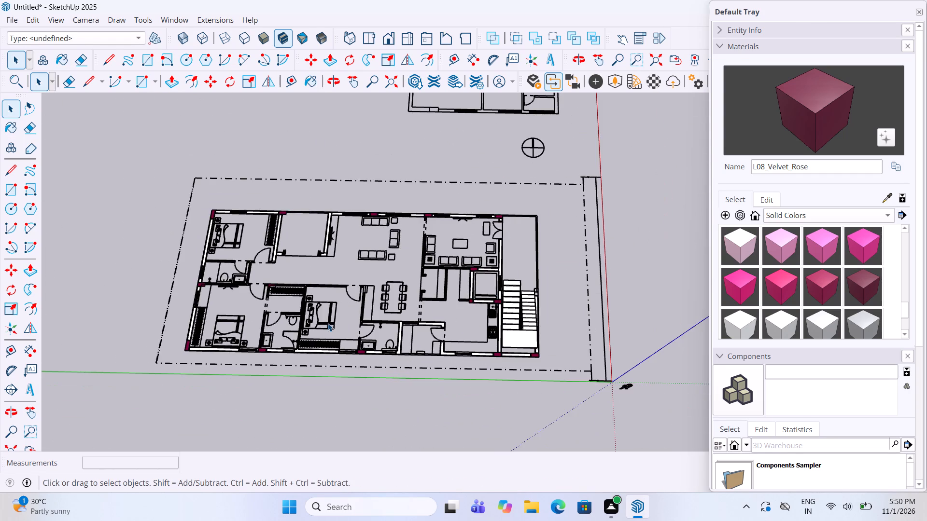
{"action": "middle_click_drag", "start_coordinate": [328, 323], "coordinate": [17, 247]}
{"action": "middle_click_drag", "start_coordinate": [591, 356], "coordinate": [326, 325]}
{"action": "scroll", "coordinate": [472, 285], "scroll_direction": "up", "scroll_amount": 2}
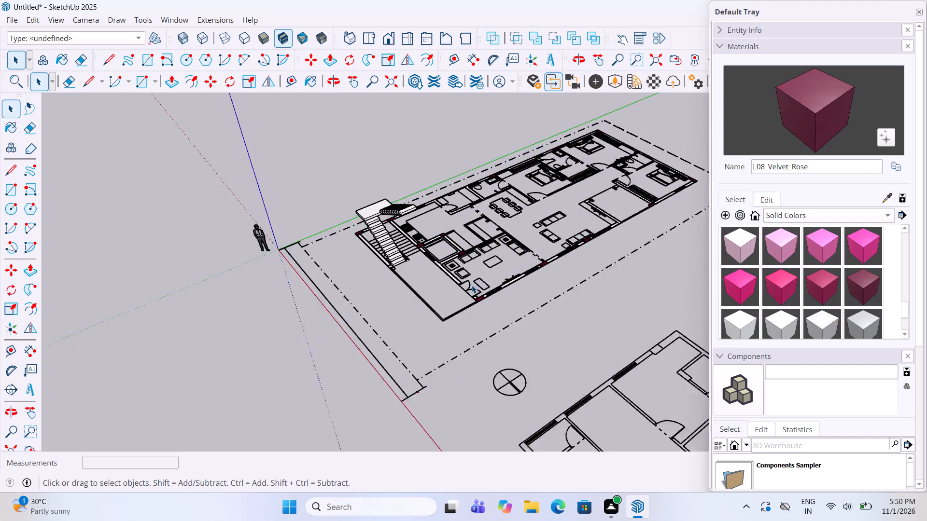
{"action": "scroll", "coordinate": [472, 285], "scroll_direction": "up", "scroll_amount": 8}
{"action": "scroll", "coordinate": [544, 292], "scroll_direction": "up", "scroll_amount": 6}
{"action": "scroll", "coordinate": [466, 293], "scroll_direction": "up", "scroll_amount": 11}
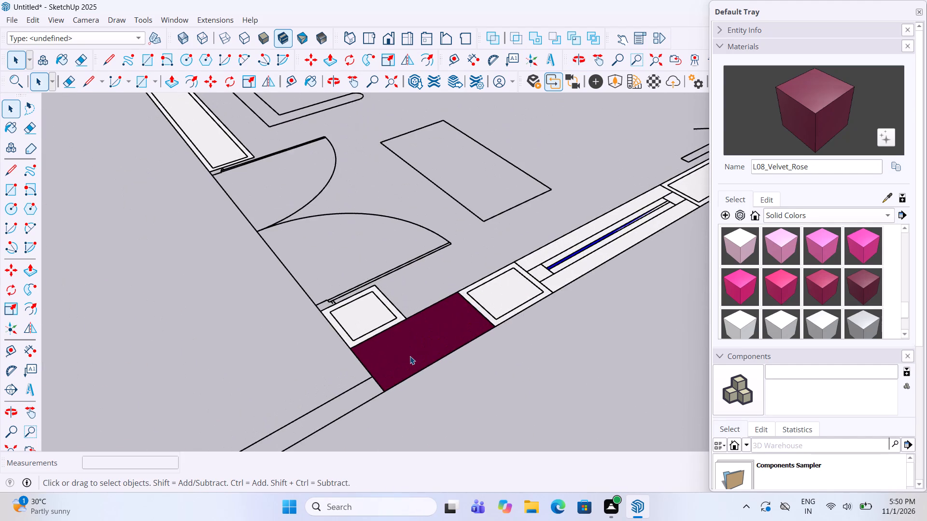
{"action": "double_click", "coordinate": [411, 356]}
{"action": "key", "text": "p"}
{"action": "left_click", "coordinate": [411, 349]}
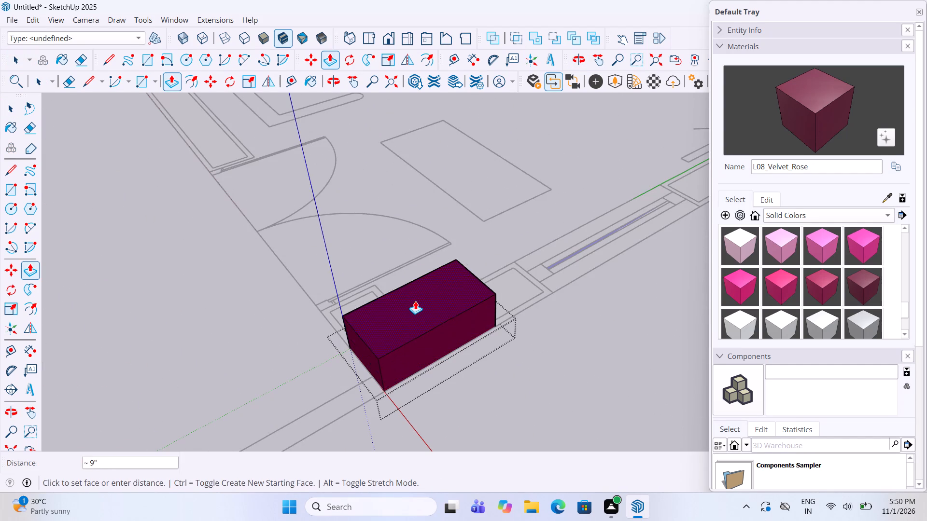
{"action": "type", "text": "10'"}
{"action": "key", "text": "Return"}
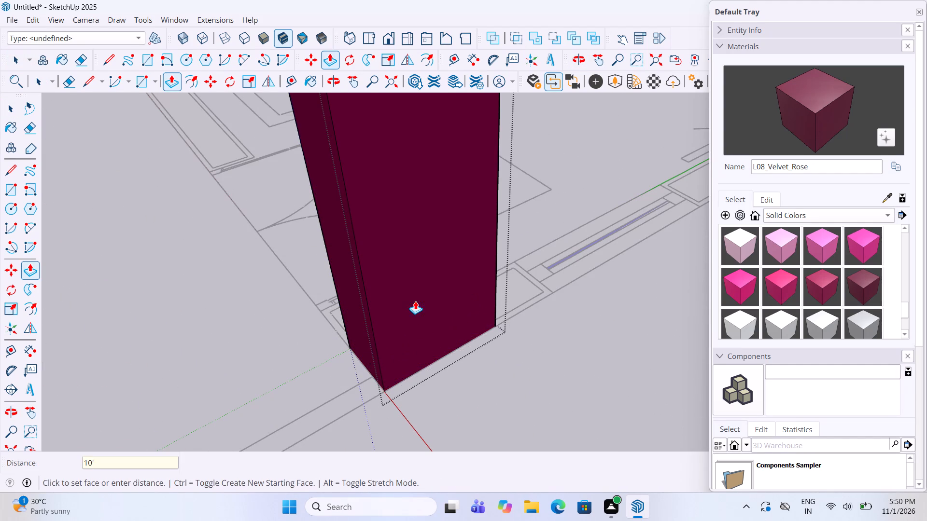
{"action": "key", "text": "space"}
{"action": "left_click", "coordinate": [105, 366]}
Push/Pull the outer-wall column between the sitting room and living area up level with the entrance-door column's top, inside its group.
{"action": "scroll", "coordinate": [163, 344], "scroll_direction": "down", "scroll_amount": 6}
{"action": "scroll", "coordinate": [231, 326], "scroll_direction": "down", "scroll_amount": 9}
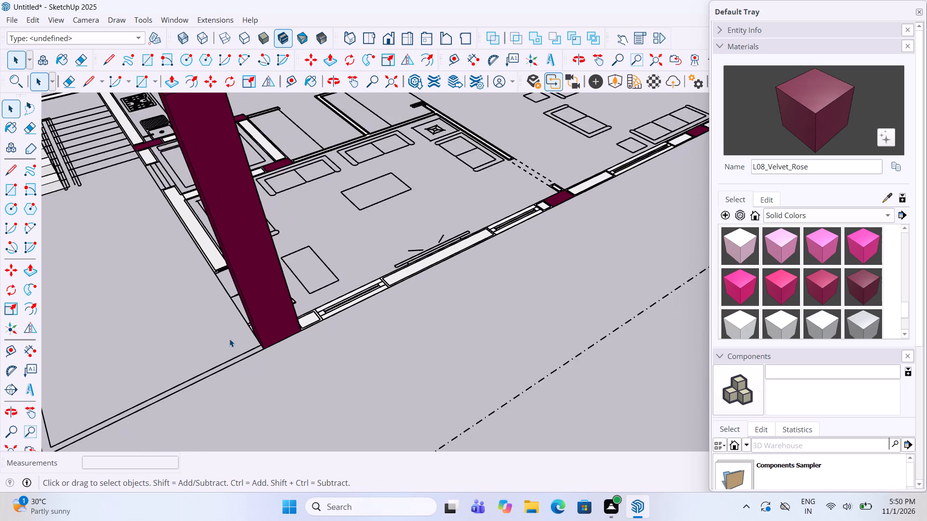
{"action": "scroll", "coordinate": [229, 339], "scroll_direction": "down", "scroll_amount": 3}
{"action": "middle_click_drag", "start_coordinate": [354, 323], "coordinate": [267, 336]}
{"action": "scroll", "coordinate": [267, 336], "scroll_direction": "down", "scroll_amount": 5}
{"action": "scroll", "coordinate": [460, 277], "scroll_direction": "up", "scroll_amount": 4}
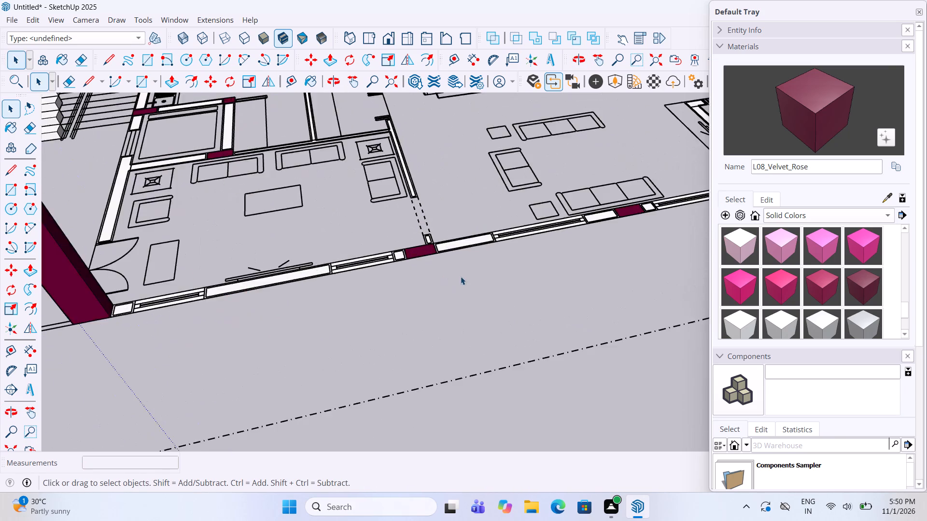
{"action": "scroll", "coordinate": [461, 276], "scroll_direction": "up", "scroll_amount": 6}
{"action": "double_click", "coordinate": [413, 248]}
{"action": "key", "text": "p"}
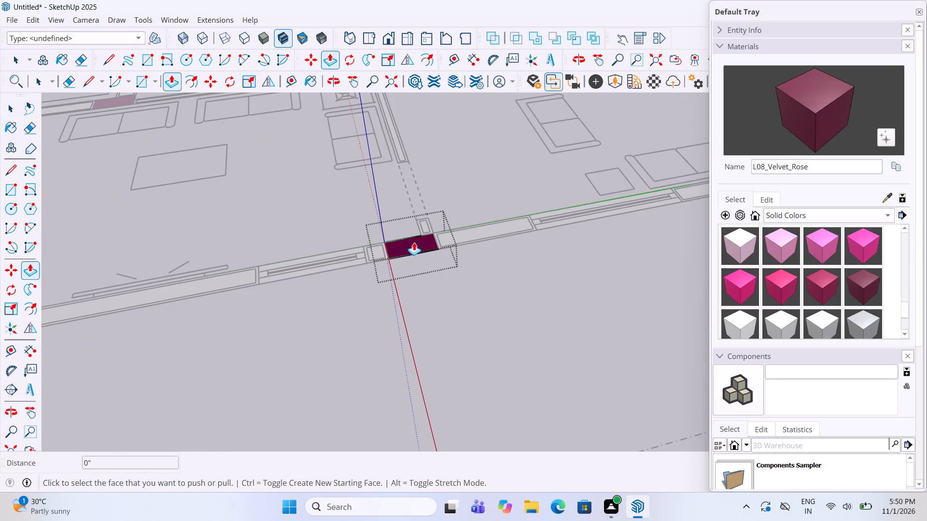
{"action": "left_click", "coordinate": [414, 242]}
{"action": "scroll", "coordinate": [418, 231], "scroll_direction": "down", "scroll_amount": 15}
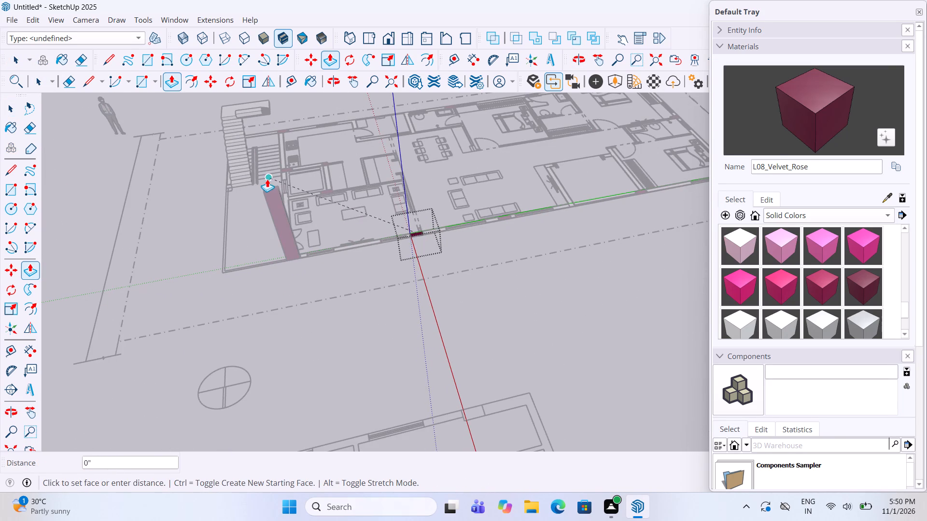
{"action": "left_click", "coordinate": [267, 184]}
{"action": "key", "text": "space"}
{"action": "left_click", "coordinate": [423, 314]}
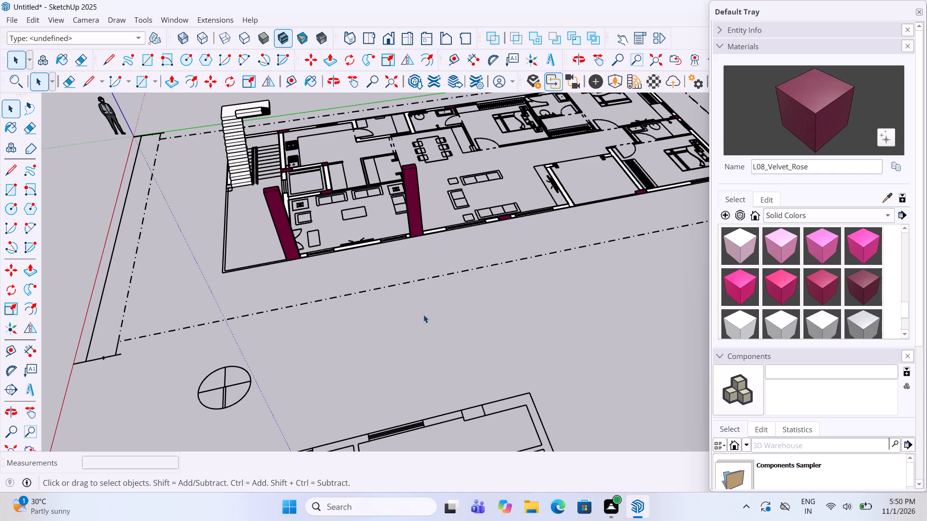
Push/Pull the outer-wall column behind the living area's long sofa up 10' inside its group, matching the neighbouring raised column.
{"action": "scroll", "coordinate": [423, 315], "scroll_direction": "down", "scroll_amount": 7}
{"action": "scroll", "coordinate": [644, 206], "scroll_direction": "up", "scroll_amount": 5}
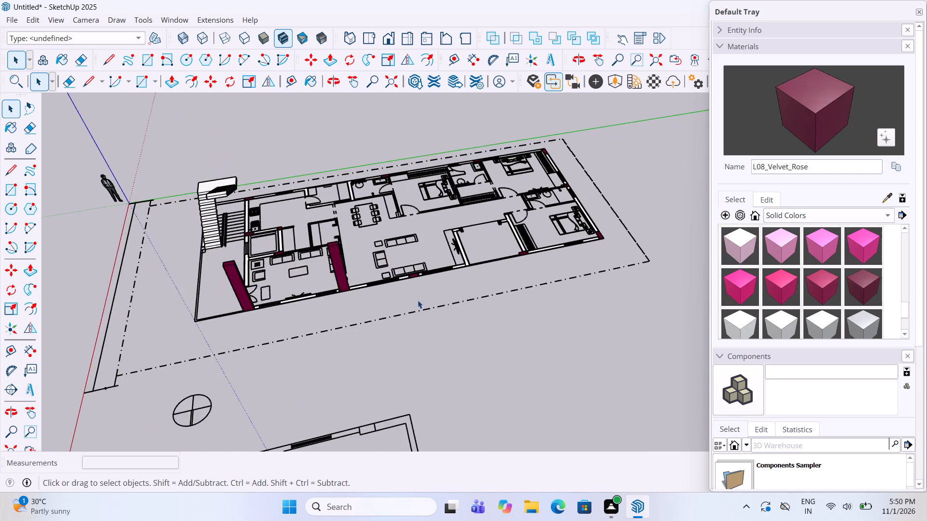
{"action": "scroll", "coordinate": [363, 298], "scroll_direction": "up", "scroll_amount": 6}
{"action": "scroll", "coordinate": [477, 257], "scroll_direction": "up", "scroll_amount": 4}
{"action": "scroll", "coordinate": [395, 274], "scroll_direction": "up", "scroll_amount": 3}
{"action": "double_click", "coordinate": [365, 285]}
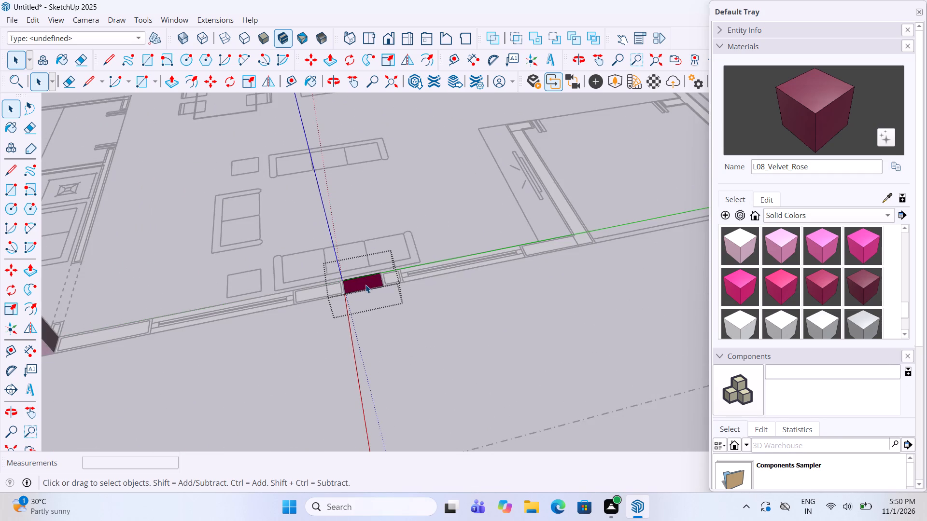
{"action": "key", "text": "bracketleft"}
{"action": "key", "text": "p"}
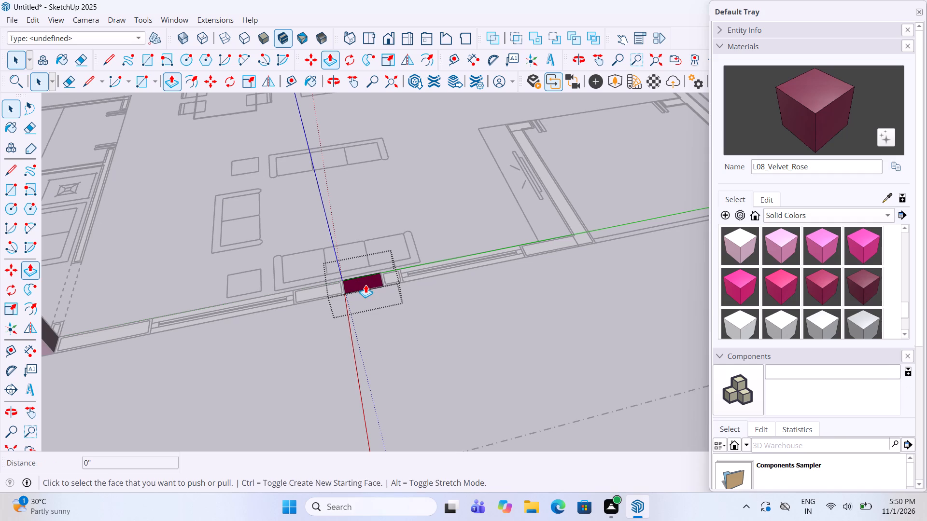
{"action": "left_click", "coordinate": [367, 275]}
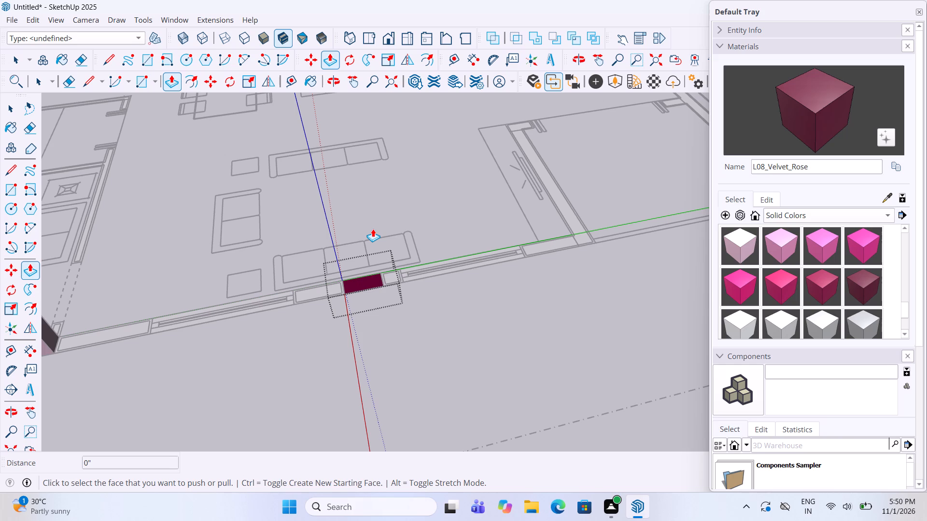
{"action": "left_click", "coordinate": [358, 283]}
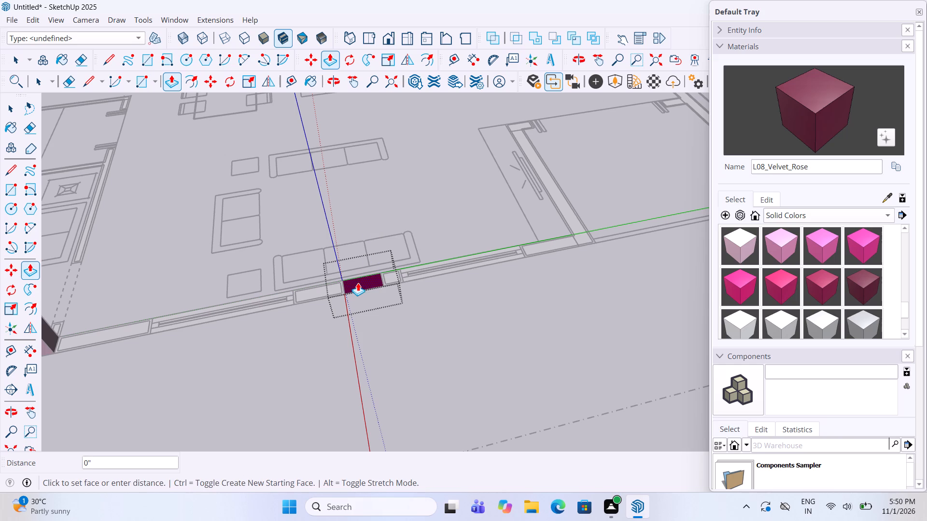
{"action": "scroll", "coordinate": [435, 244], "scroll_direction": "down", "scroll_amount": 9}
{"action": "left_click", "coordinate": [172, 172]}
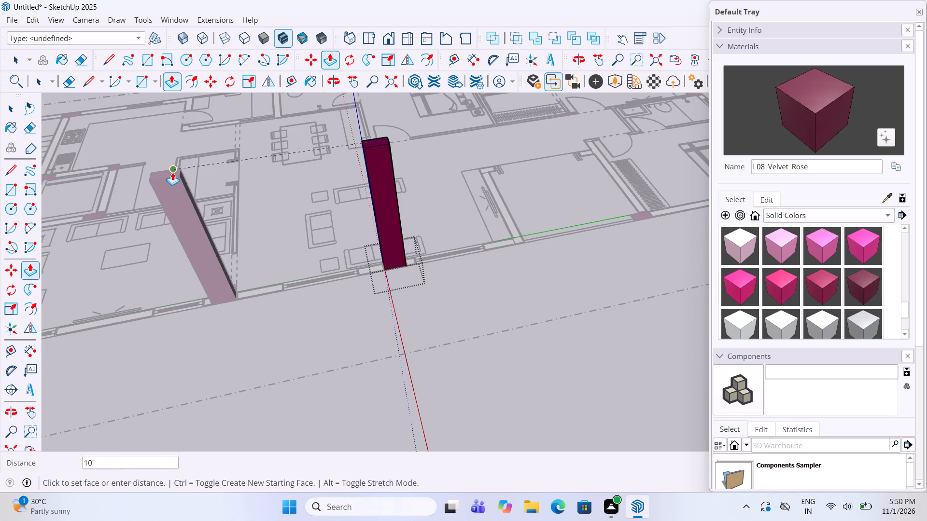
{"action": "key", "text": "space"}
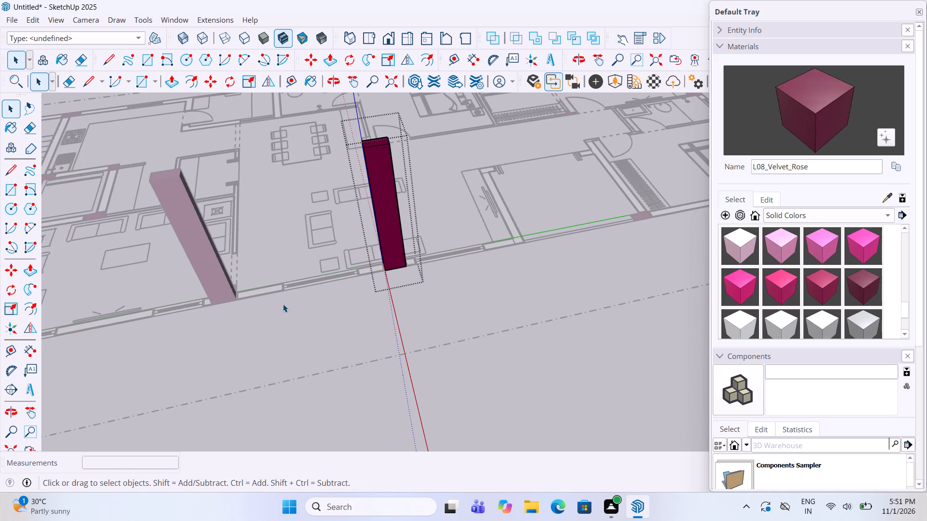
{"action": "left_click", "coordinate": [283, 304]}
Push/Pull the outer-wall column beside the corner bedroom's wardrobe up 10' inside its group, matching the living-area column.
{"action": "scroll", "coordinate": [293, 321], "scroll_direction": "down", "scroll_amount": 7}
{"action": "middle_click_drag", "start_coordinate": [406, 284], "coordinate": [332, 302]}
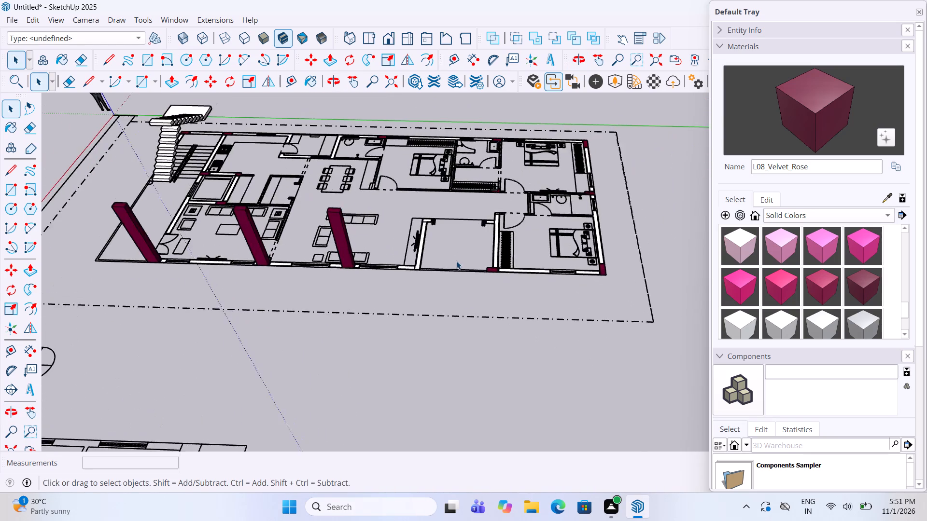
{"action": "scroll", "coordinate": [456, 261], "scroll_direction": "up", "scroll_amount": 9}
{"action": "double_click", "coordinate": [528, 274]}
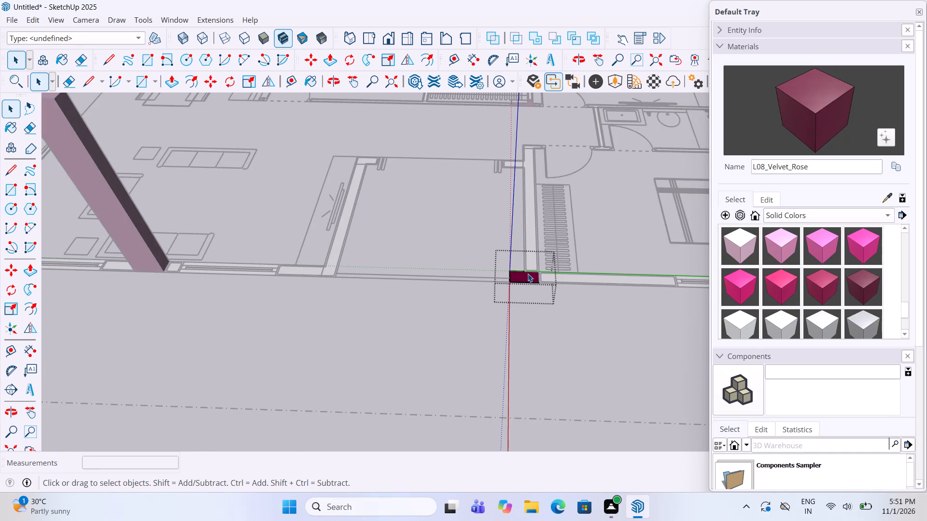
{"action": "key", "text": "p"}
{"action": "left_click", "coordinate": [529, 278]}
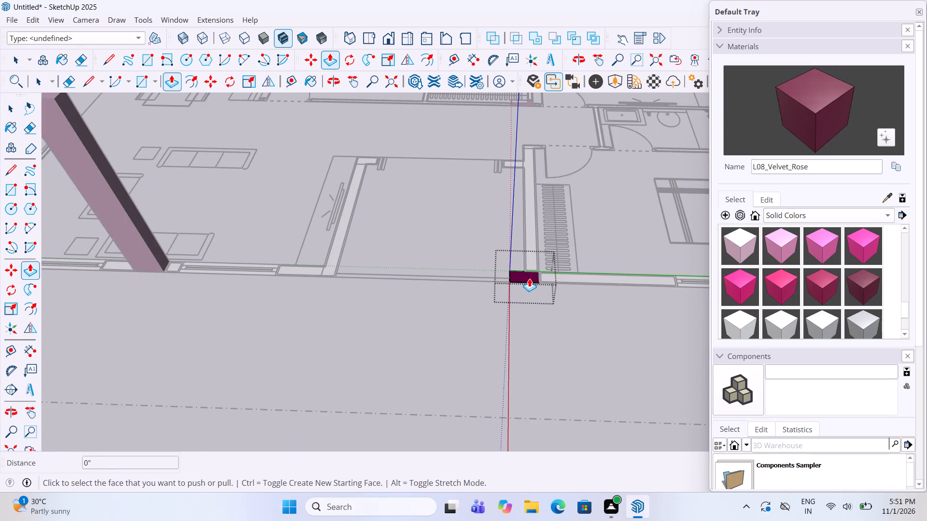
{"action": "scroll", "coordinate": [531, 267], "scroll_direction": "down", "scroll_amount": 4}
{"action": "left_click", "coordinate": [229, 159]}
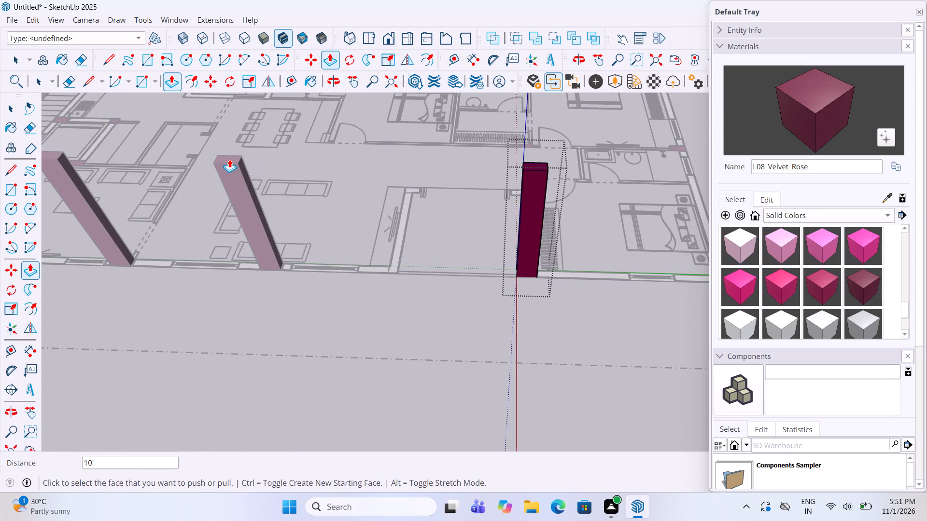
{"action": "key", "text": "space"}
{"action": "left_click", "coordinate": [348, 304]}
Push/Pull the corner column beside that bedroom's bed up level with the top of the raised wardrobe column, inside its group.
{"action": "scroll", "coordinate": [258, 305], "scroll_direction": "down", "scroll_amount": 6}
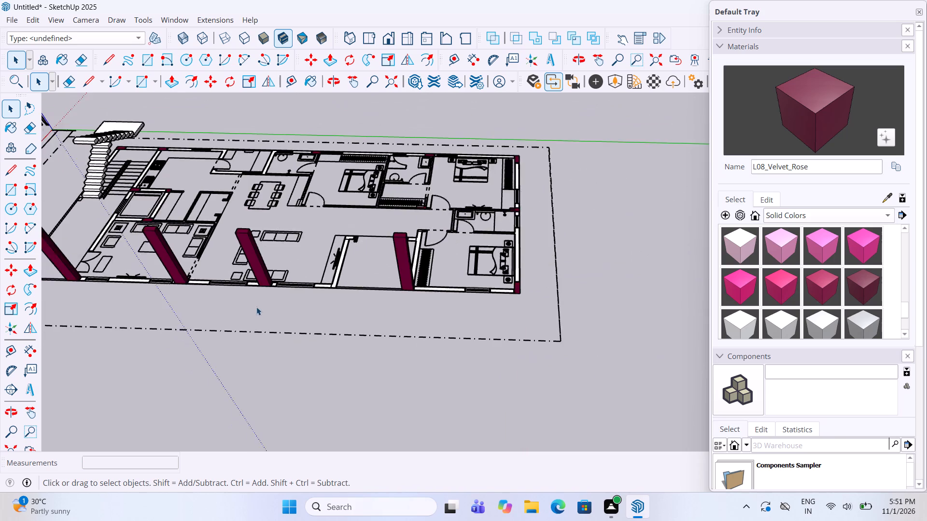
{"action": "scroll", "coordinate": [256, 307], "scroll_direction": "down", "scroll_amount": 6}
{"action": "middle_click_drag", "start_coordinate": [406, 280], "coordinate": [335, 306]}
{"action": "scroll", "coordinate": [471, 264], "scroll_direction": "up", "scroll_amount": 4}
{"action": "scroll", "coordinate": [414, 294], "scroll_direction": "up", "scroll_amount": 6}
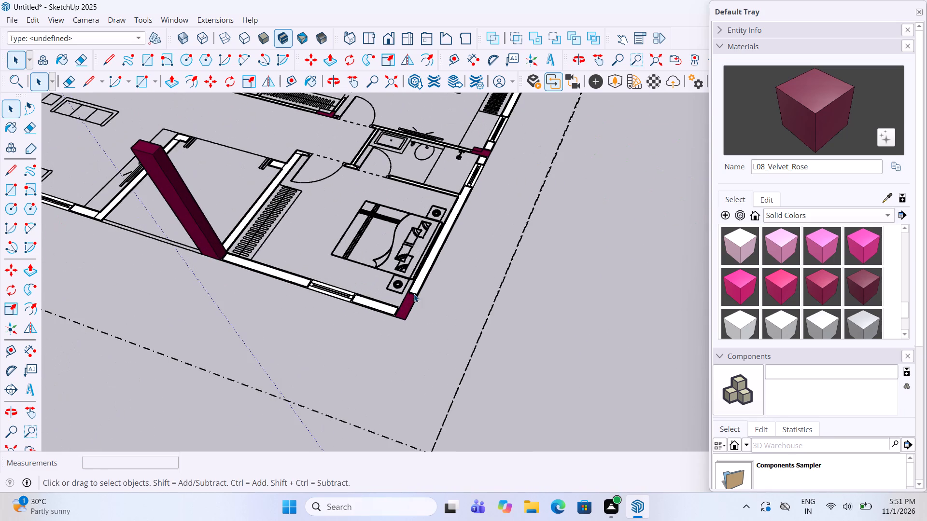
{"action": "double_click", "coordinate": [405, 312]}
{"action": "key", "text": "p"}
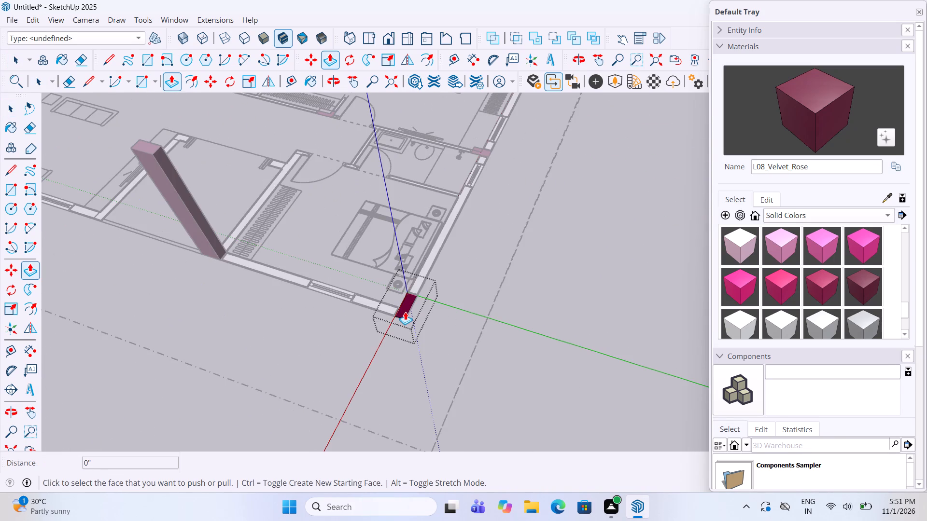
{"action": "left_click", "coordinate": [403, 305]}
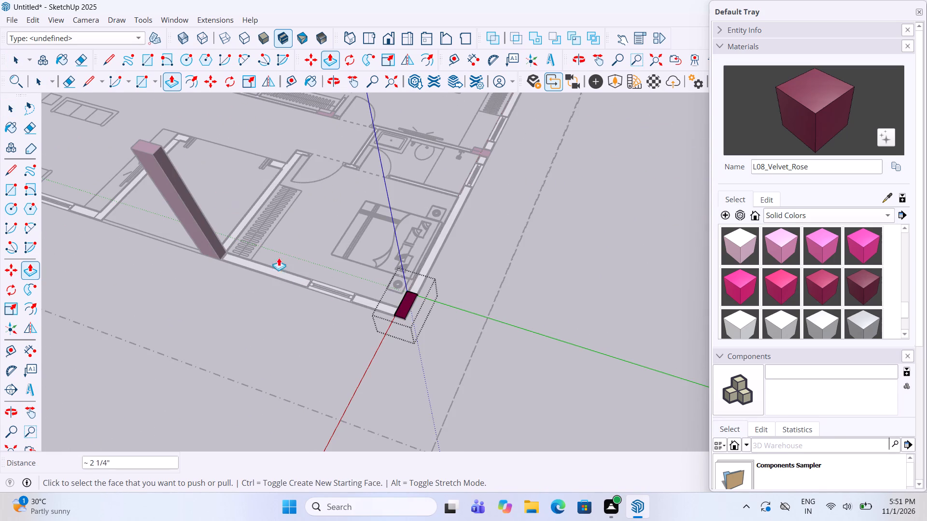
{"action": "left_click", "coordinate": [407, 303]}
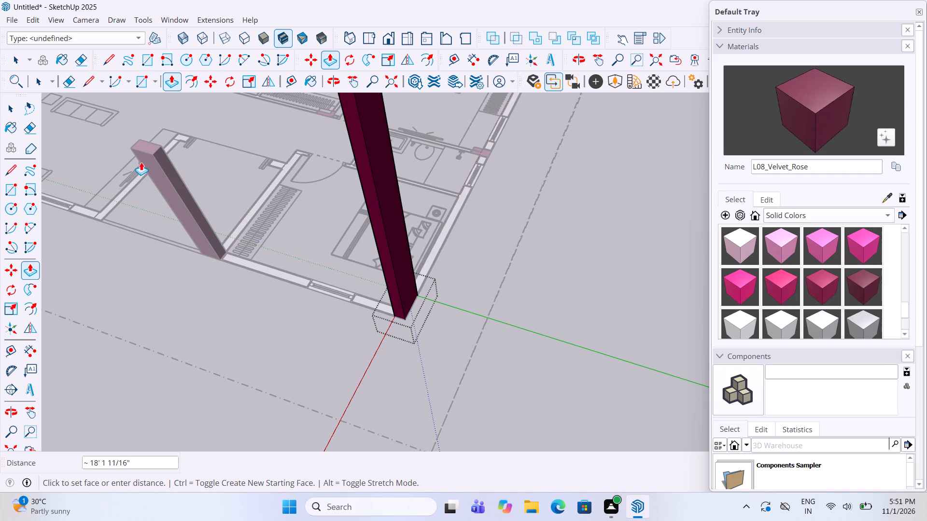
{"action": "left_click", "coordinate": [148, 146]}
{"action": "key", "text": "space"}
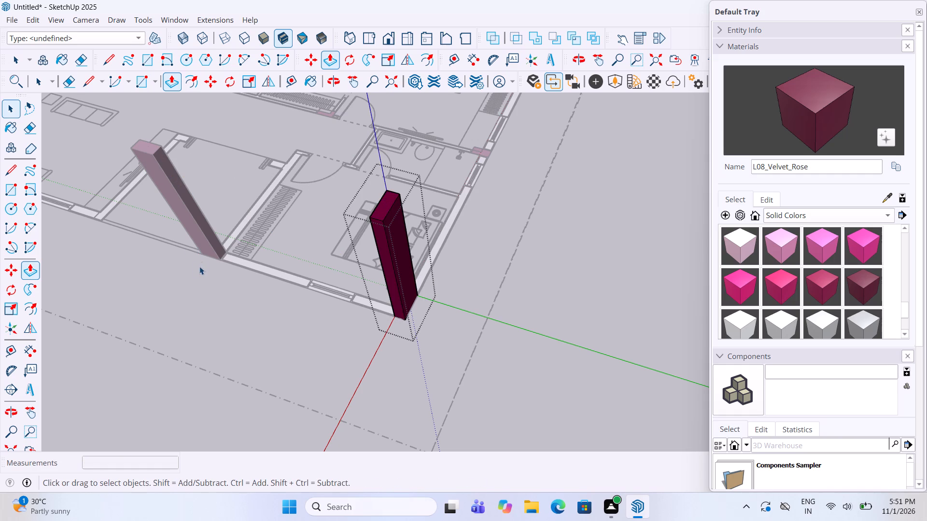
{"action": "left_click", "coordinate": [195, 260]}
Push/Pull the end-wall column between the bathroom and the second corner bedroom up 10' inside its group.
{"action": "scroll", "coordinate": [255, 294], "scroll_direction": "down", "scroll_amount": 3}
{"action": "middle_click_drag", "start_coordinate": [389, 237], "coordinate": [136, 187]}
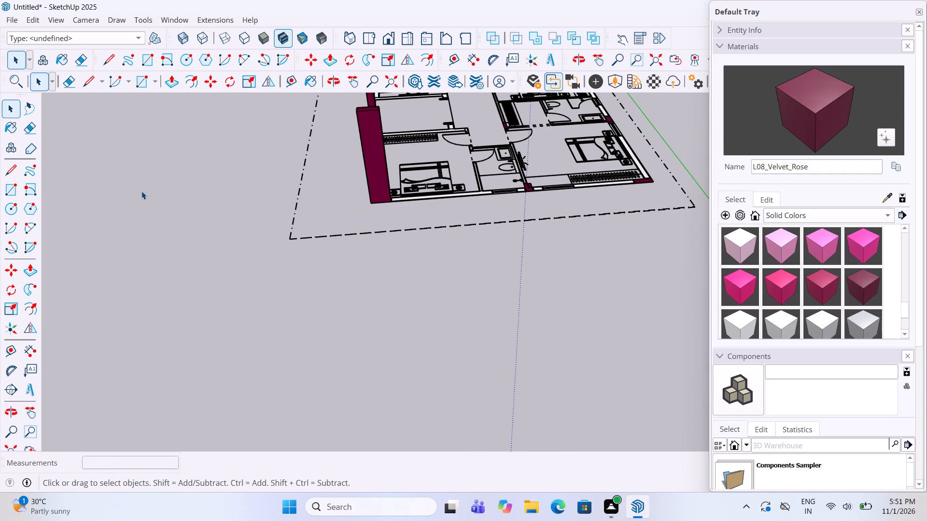
{"action": "scroll", "coordinate": [169, 229], "scroll_direction": "down", "scroll_amount": 5}
{"action": "scroll", "coordinate": [413, 174], "scroll_direction": "up", "scroll_amount": 6}
{"action": "scroll", "coordinate": [396, 214], "scroll_direction": "up", "scroll_amount": 6}
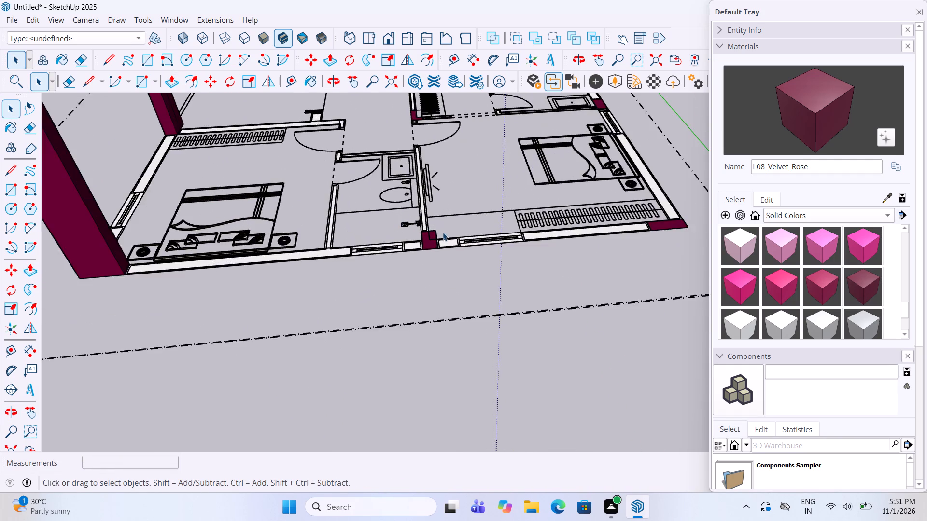
{"action": "scroll", "coordinate": [443, 233], "scroll_direction": "up", "scroll_amount": 4}
{"action": "left_click", "coordinate": [410, 260]}
{"action": "double_click", "coordinate": [415, 256]}
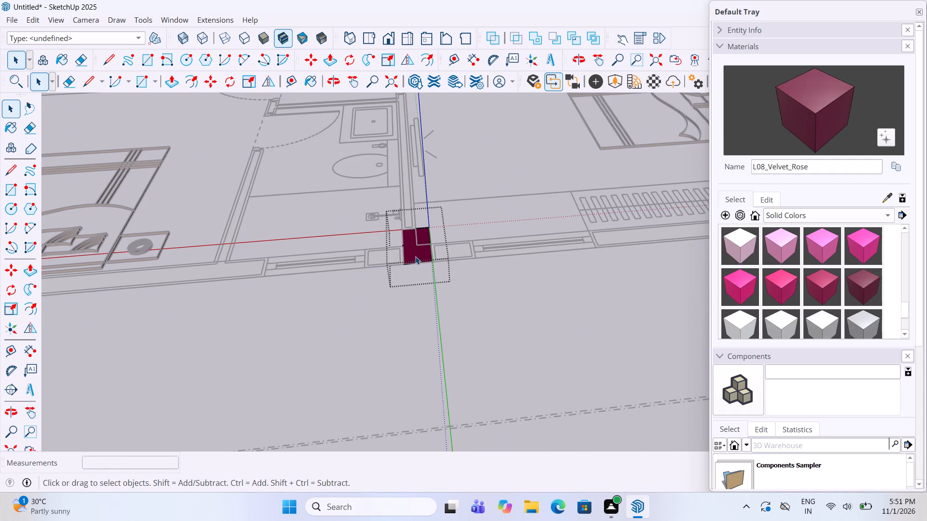
{"action": "key", "text": "p"}
{"action": "left_click", "coordinate": [416, 248]}
{"action": "scroll", "coordinate": [420, 234], "scroll_direction": "down", "scroll_amount": 8}
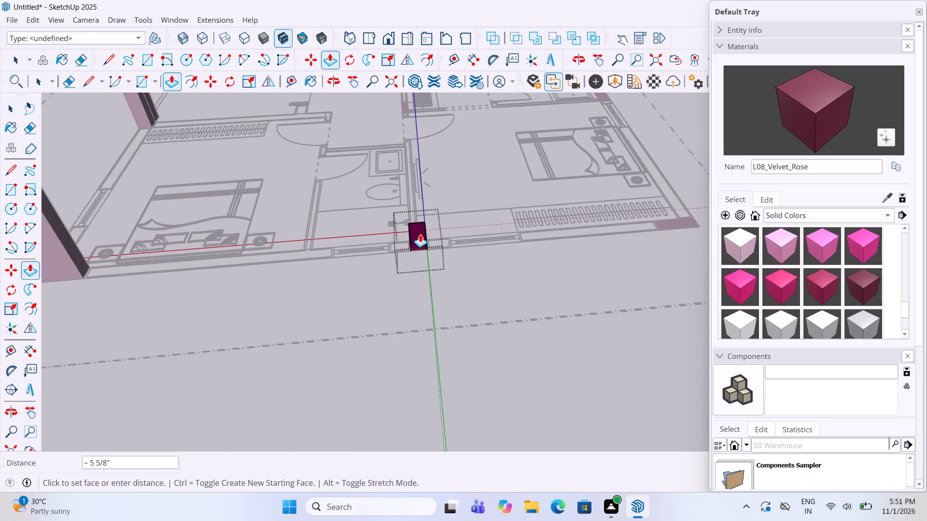
{"action": "scroll", "coordinate": [420, 234], "scroll_direction": "down", "scroll_amount": 5}
{"action": "left_click", "coordinate": [212, 151]}
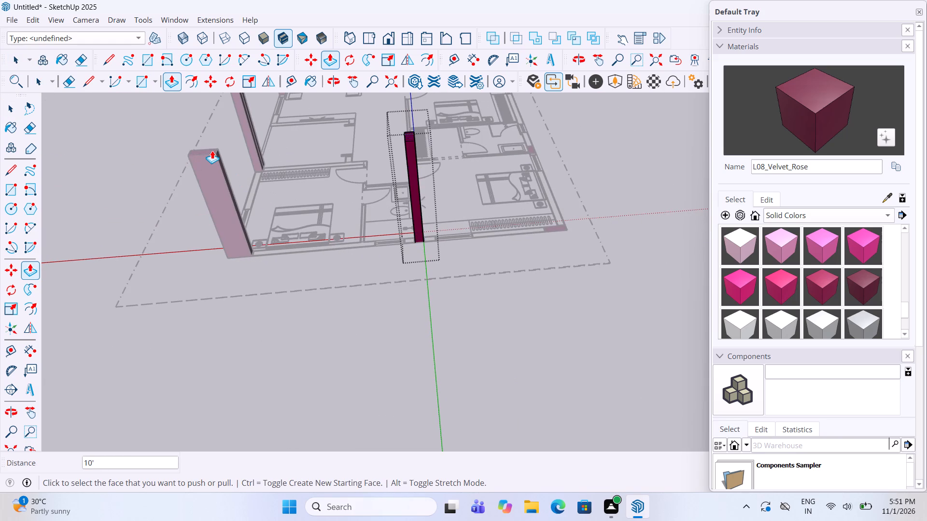
{"action": "key", "text": "space"}
{"action": "left_click", "coordinate": [295, 327]}
Push/Pull the building-corner column beside the second corner bedroom's wardrobe up 10' inside its group.
{"action": "scroll", "coordinate": [297, 306], "scroll_direction": "down", "scroll_amount": 6}
{"action": "middle_click_drag", "start_coordinate": [424, 222], "coordinate": [393, 217]}
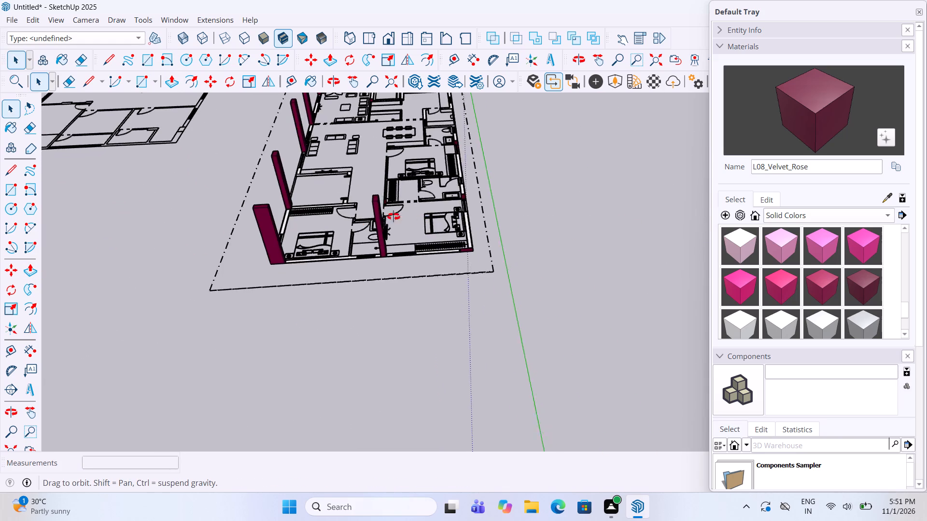
{"action": "middle_click_drag", "start_coordinate": [393, 217], "coordinate": [228, 248]}
{"action": "scroll", "coordinate": [306, 316], "scroll_direction": "down", "scroll_amount": 6}
{"action": "scroll", "coordinate": [439, 197], "scroll_direction": "up", "scroll_amount": 6}
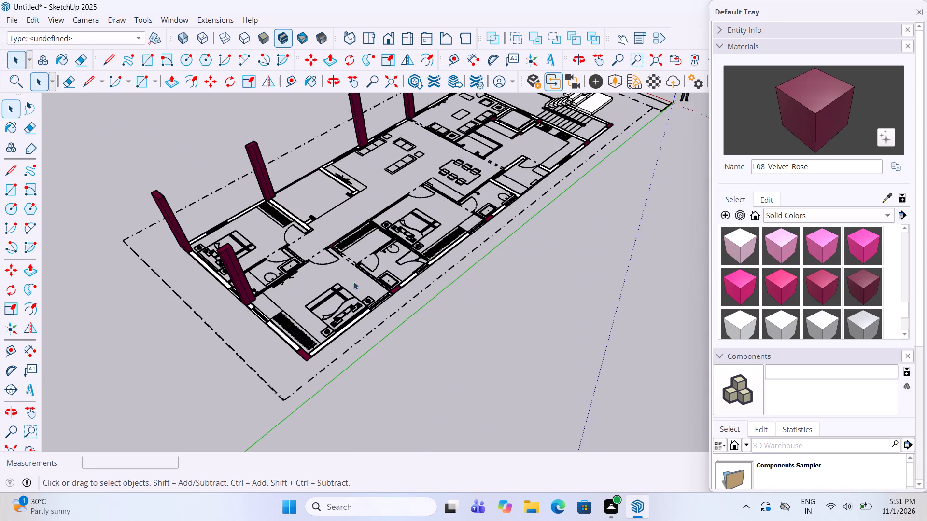
{"action": "scroll", "coordinate": [310, 336], "scroll_direction": "up", "scroll_amount": 8}
{"action": "double_click", "coordinate": [301, 364]}
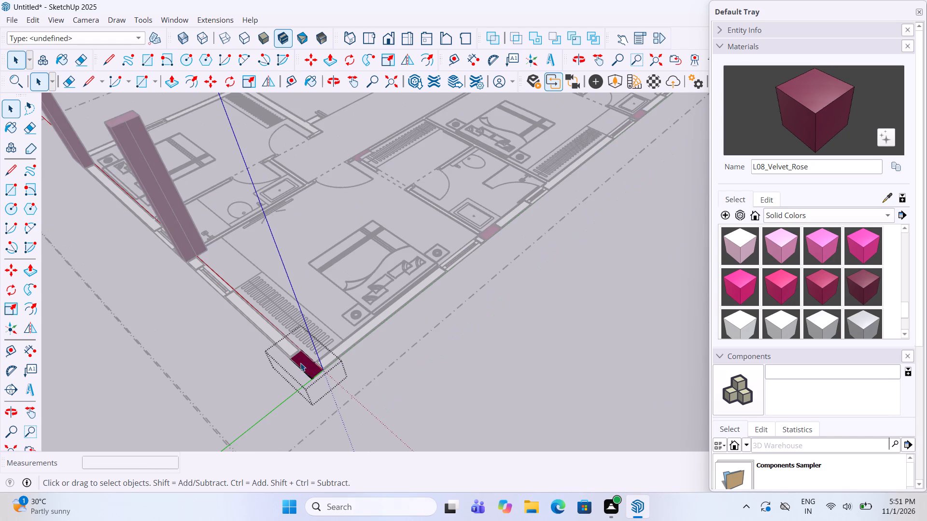
{"action": "key", "text": "p"}
{"action": "left_click", "coordinate": [308, 364]}
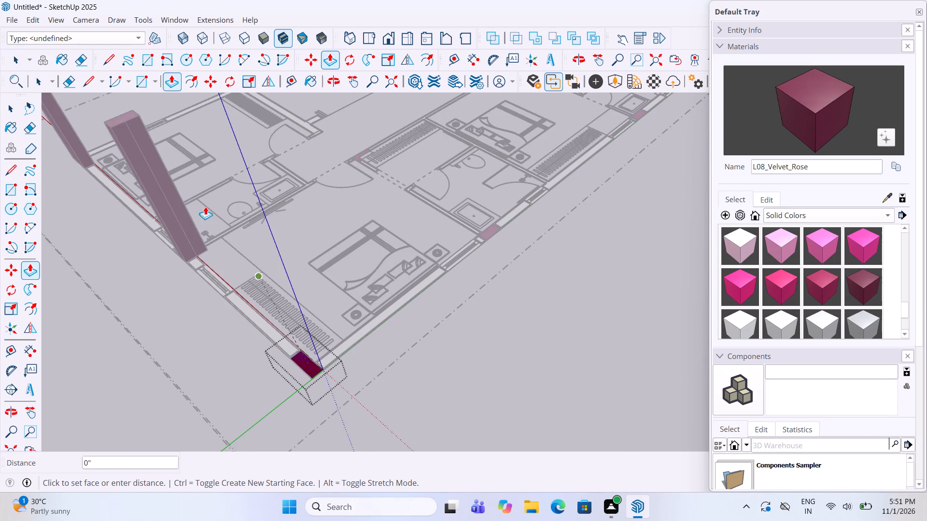
{"action": "left_click", "coordinate": [122, 118]}
{"action": "key", "text": "space"}
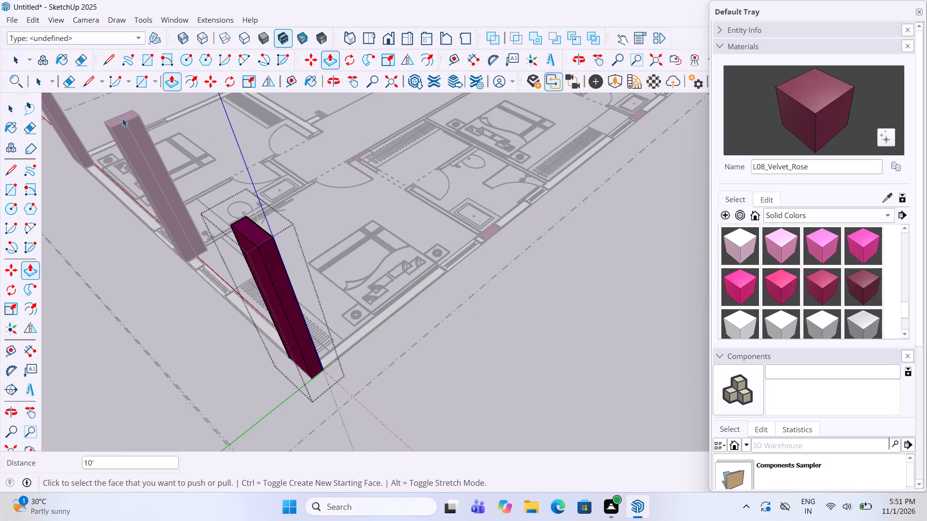
{"action": "left_click", "coordinate": [157, 288]}
Push/Pull the outer-wall column between the second corner bedroom and its adjoining bathroom up 10' inside its group, matching the corner column.
{"action": "scroll", "coordinate": [149, 292], "scroll_direction": "down", "scroll_amount": 7}
{"action": "middle_click_drag", "start_coordinate": [502, 245], "coordinate": [472, 238]}
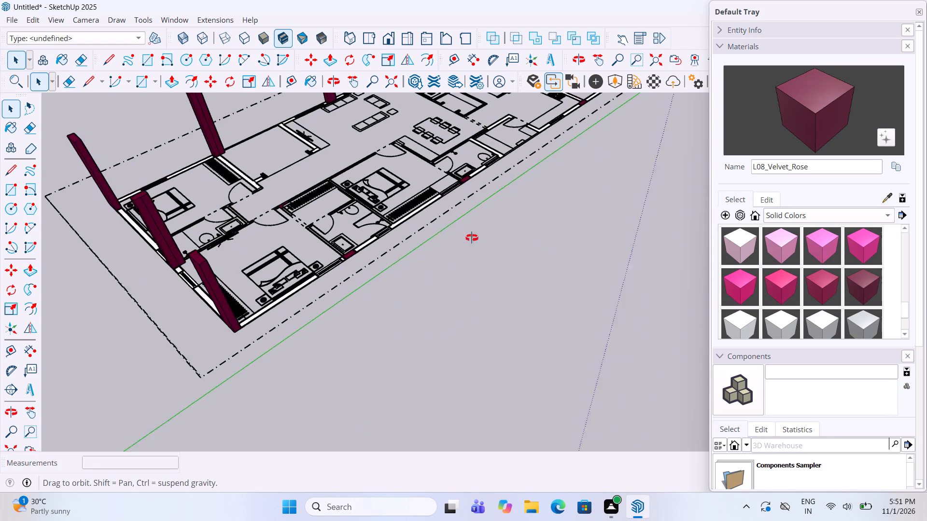
{"action": "middle_click_drag", "start_coordinate": [472, 238], "coordinate": [404, 250]}
{"action": "scroll", "coordinate": [276, 398], "scroll_direction": "down", "scroll_amount": 5}
{"action": "scroll", "coordinate": [378, 230], "scroll_direction": "up", "scroll_amount": 5}
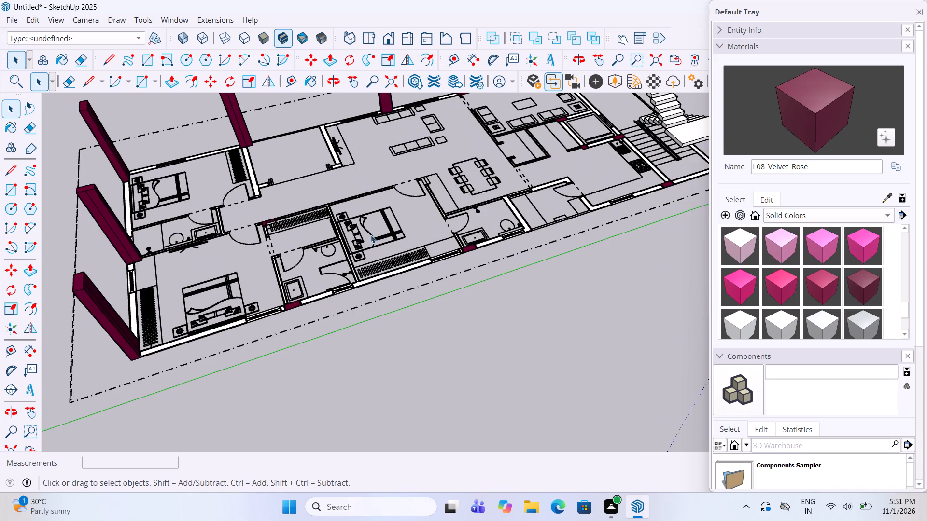
{"action": "scroll", "coordinate": [301, 310], "scroll_direction": "up", "scroll_amount": 4}
{"action": "double_click", "coordinate": [289, 306]}
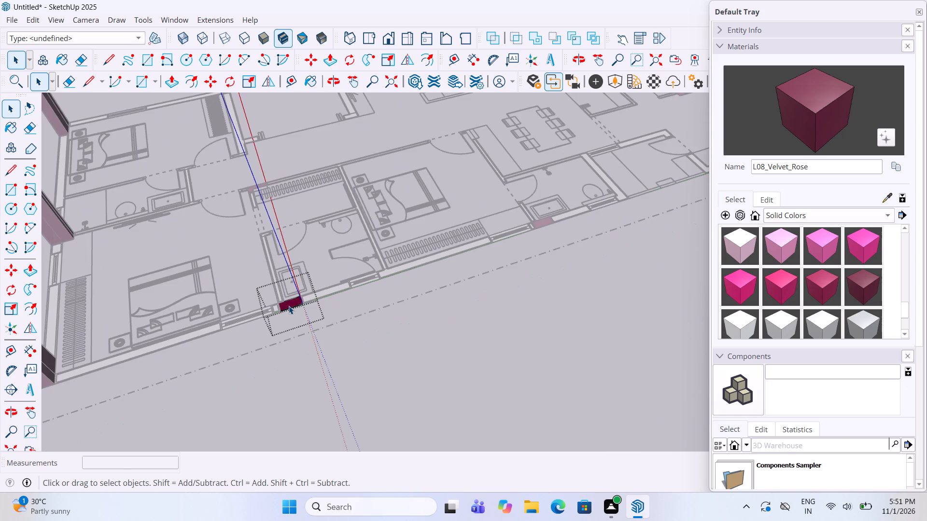
{"action": "key", "text": "p"}
{"action": "left_click", "coordinate": [292, 302]}
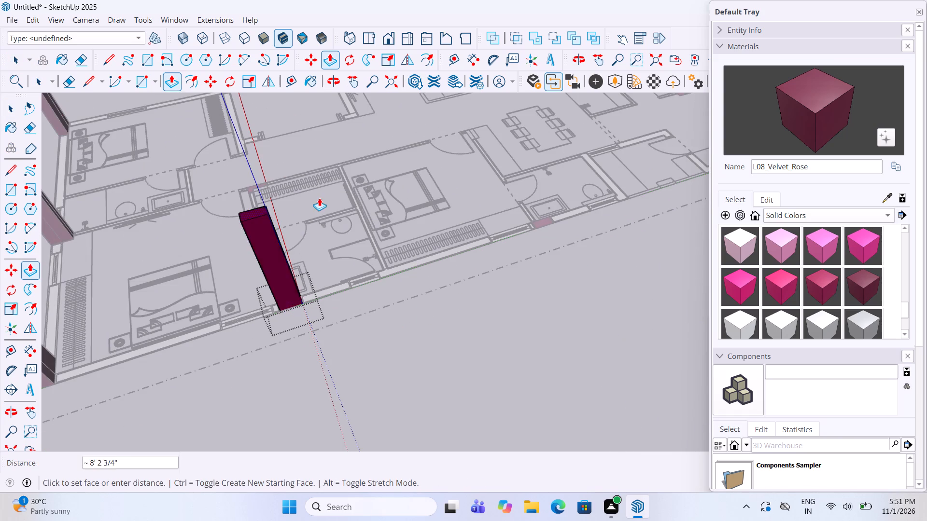
{"action": "scroll", "coordinate": [317, 209], "scroll_direction": "down", "scroll_amount": 8}
{"action": "left_click", "coordinate": [124, 247]}
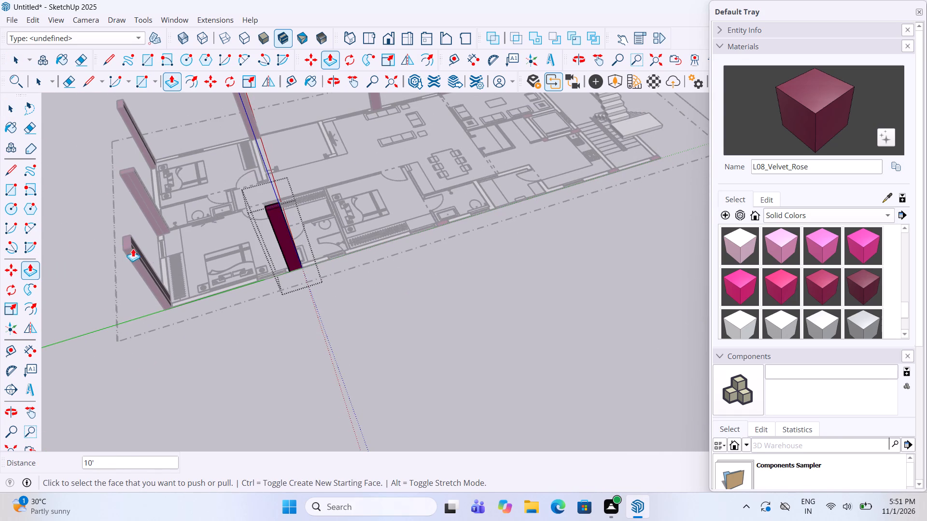
{"action": "key", "text": "space"}
{"action": "left_click", "coordinate": [159, 336]}
Push/Pull the outer-wall column between the middle bedroom and the bathroom near the dining area up 10' inside its group.
{"action": "scroll", "coordinate": [282, 304], "scroll_direction": "down", "scroll_amount": 3}
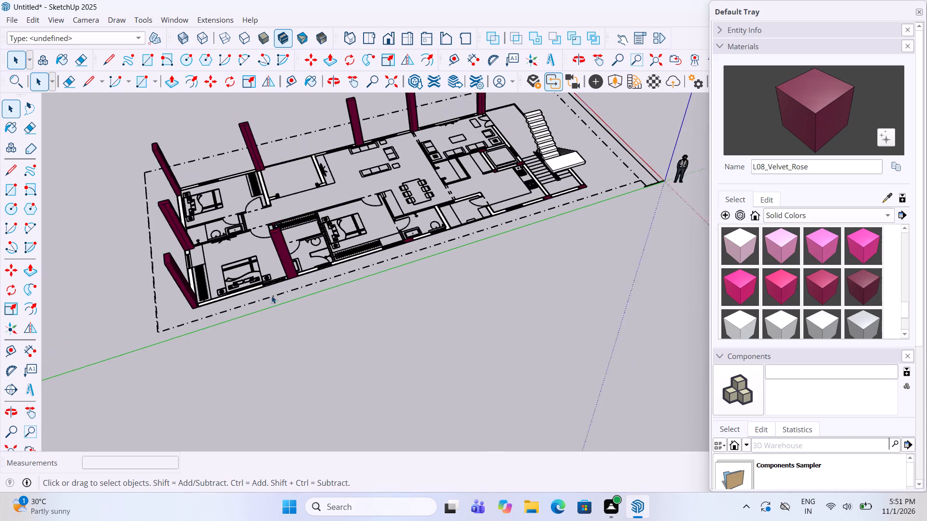
{"action": "middle_click_drag", "start_coordinate": [267, 292], "coordinate": [214, 265]}
{"action": "scroll", "coordinate": [214, 265], "scroll_direction": "down", "scroll_amount": 6}
{"action": "scroll", "coordinate": [315, 225], "scroll_direction": "up", "scroll_amount": 5}
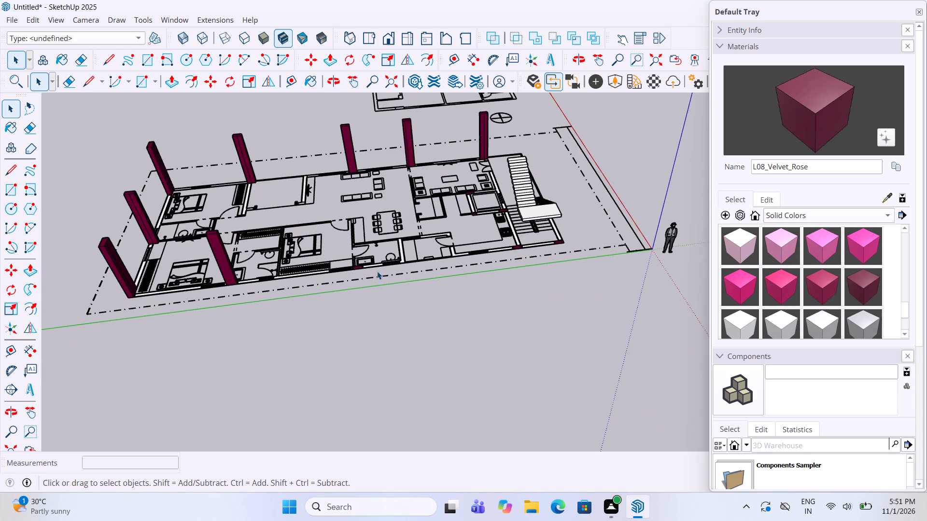
{"action": "scroll", "coordinate": [377, 271], "scroll_direction": "up", "scroll_amount": 5}
{"action": "scroll", "coordinate": [361, 318], "scroll_direction": "down", "scroll_amount": 6}
{"action": "scroll", "coordinate": [369, 310], "scroll_direction": "up", "scroll_amount": 4}
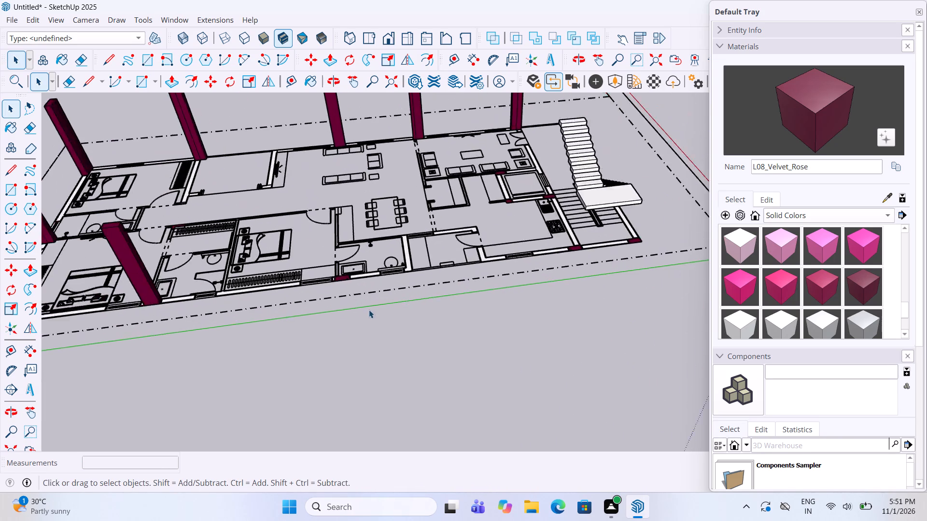
{"action": "scroll", "coordinate": [369, 310], "scroll_direction": "up", "scroll_amount": 2}
{"action": "scroll", "coordinate": [313, 259], "scroll_direction": "up", "scroll_amount": 5}
{"action": "double_click", "coordinate": [355, 281]}
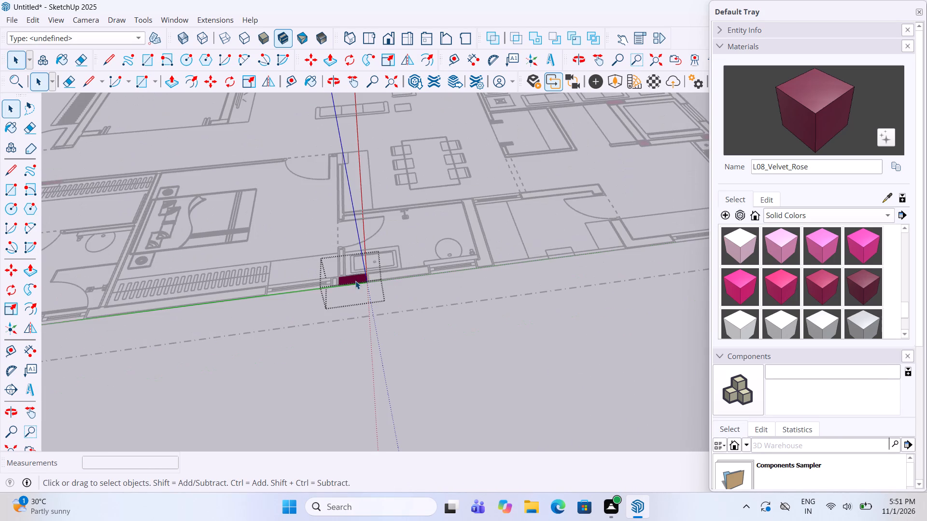
{"action": "key", "text": "p"}
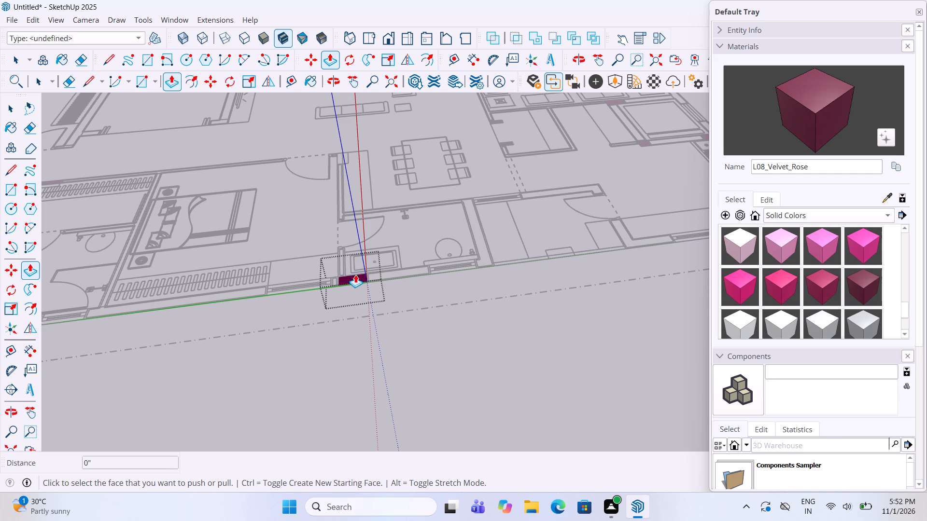
{"action": "left_click", "coordinate": [355, 274]}
{"action": "scroll", "coordinate": [352, 254], "scroll_direction": "down", "scroll_amount": 6}
{"action": "left_click", "coordinate": [88, 199]}
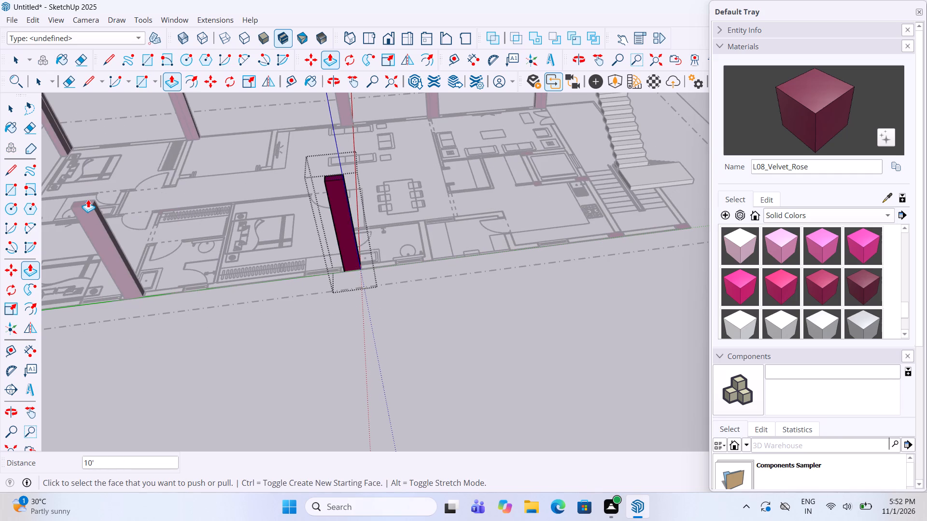
{"action": "key", "text": "space"}
{"action": "left_click", "coordinate": [320, 361]}
Push/Pull the outer-wall column between the kitchen and the staircase up 10' inside its group, matching the raised bathroom column.
{"action": "middle_click_drag", "start_coordinate": [390, 302], "coordinate": [348, 299]}
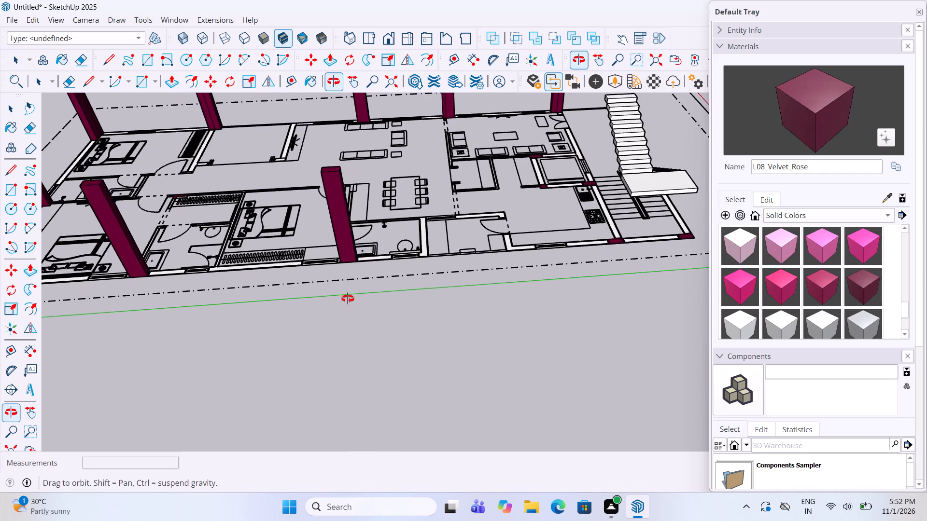
{"action": "middle_click_drag", "start_coordinate": [348, 299], "coordinate": [347, 299]}
{"action": "scroll", "coordinate": [355, 319], "scroll_direction": "down", "scroll_amount": 6}
{"action": "scroll", "coordinate": [462, 264], "scroll_direction": "up", "scroll_amount": 5}
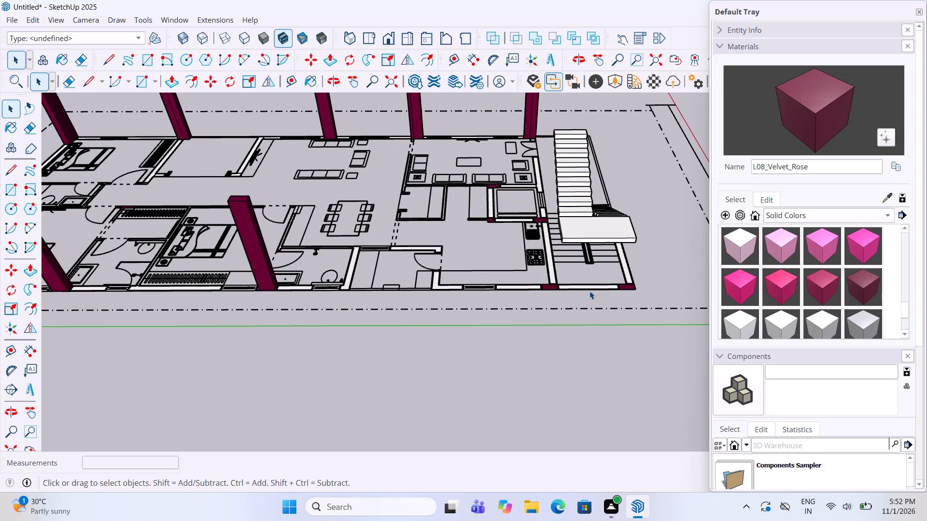
{"action": "scroll", "coordinate": [590, 291], "scroll_direction": "up", "scroll_amount": 5}
{"action": "scroll", "coordinate": [528, 285], "scroll_direction": "up", "scroll_amount": 3}
{"action": "double_click", "coordinate": [521, 283]}
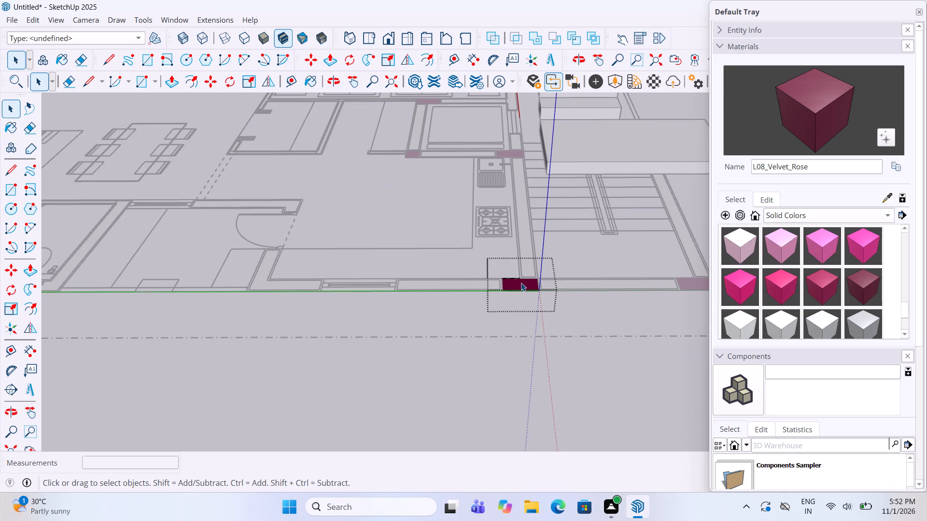
{"action": "key", "text": "p"}
{"action": "left_click", "coordinate": [515, 280]}
{"action": "scroll", "coordinate": [514, 273], "scroll_direction": "down", "scroll_amount": 9}
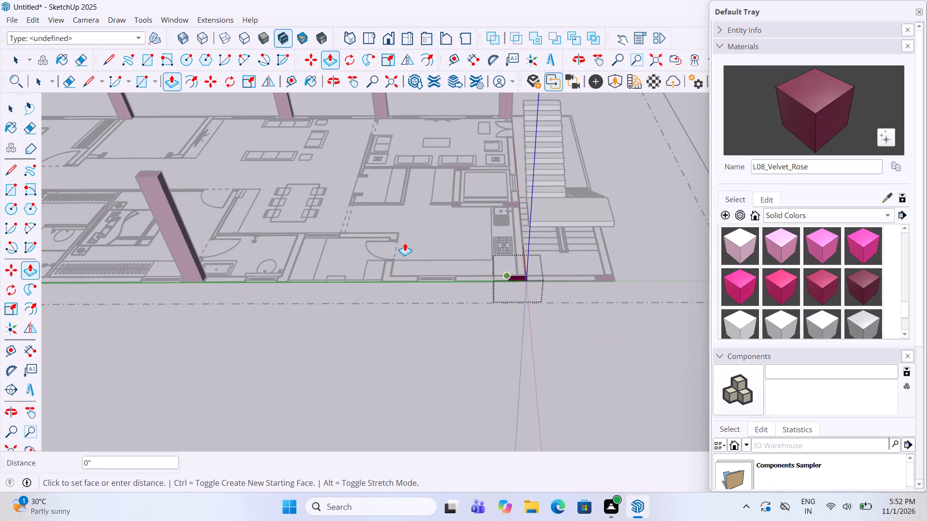
{"action": "left_click", "coordinate": [149, 174]}
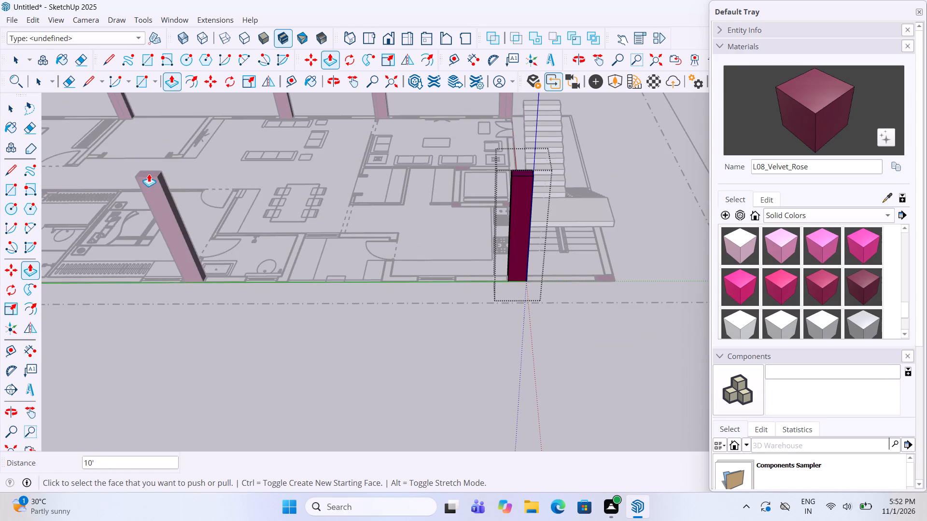
{"action": "key", "text": "space"}
{"action": "left_click", "coordinate": [261, 353]}
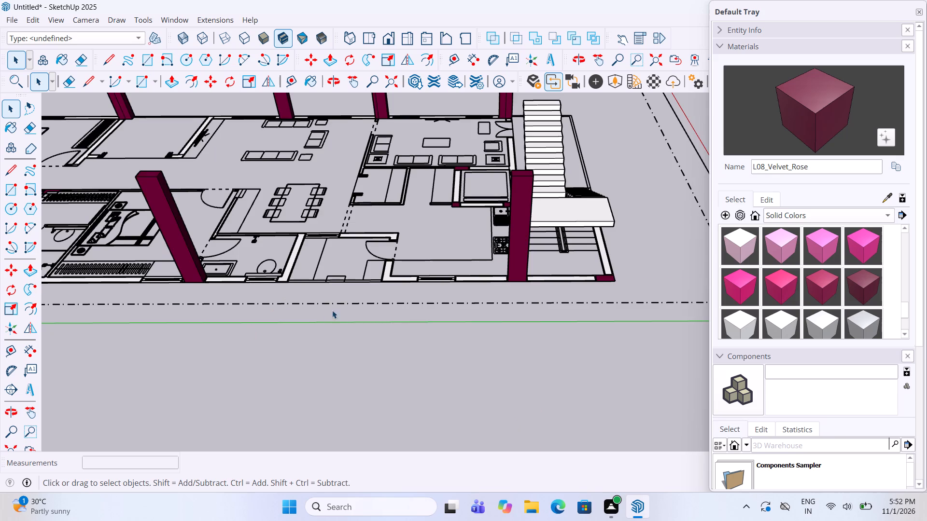
Push/Pull the building-corner column beside the staircase landing up 10' inside its group, matching the kitchen column.
{"action": "scroll", "coordinate": [268, 327], "scroll_direction": "down", "scroll_amount": 5}
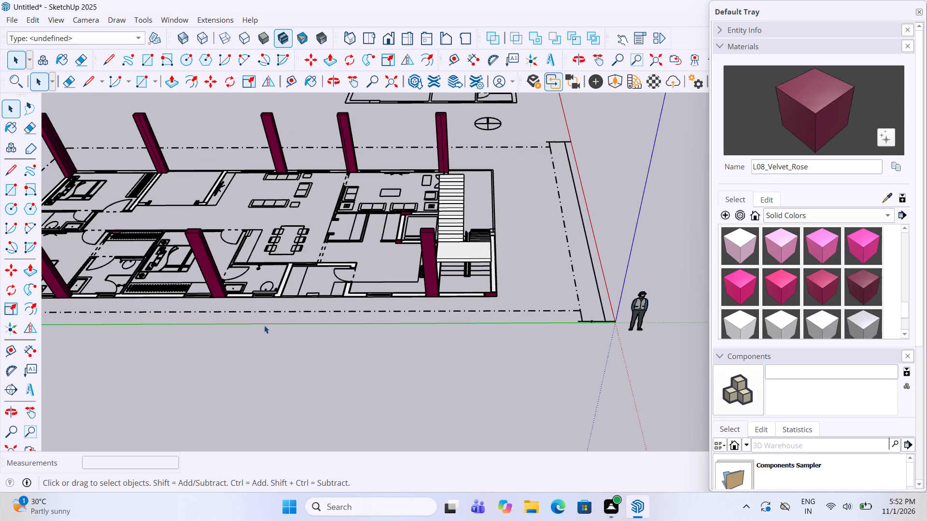
{"action": "scroll", "coordinate": [257, 301], "scroll_direction": "down", "scroll_amount": 6}
{"action": "scroll", "coordinate": [396, 265], "scroll_direction": "up", "scroll_amount": 6}
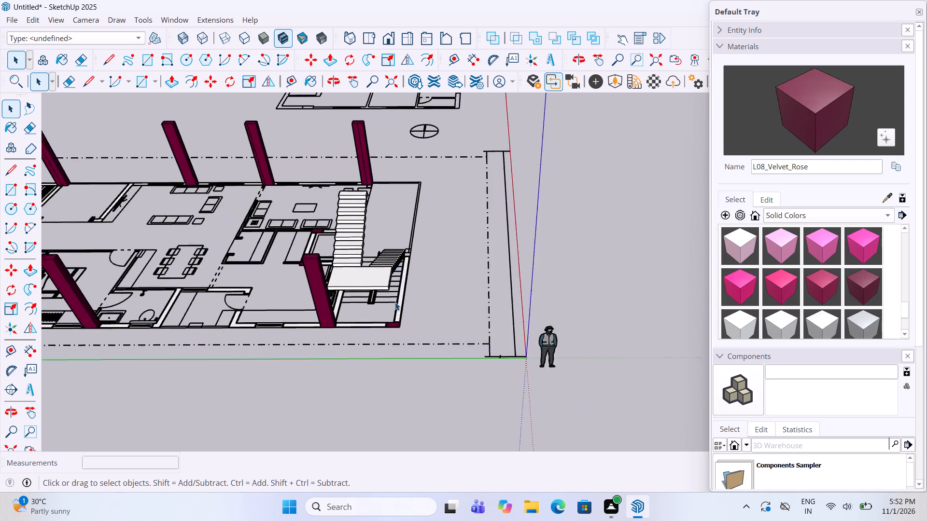
{"action": "scroll", "coordinate": [395, 305], "scroll_direction": "up", "scroll_amount": 9}
{"action": "double_click", "coordinate": [389, 325]}
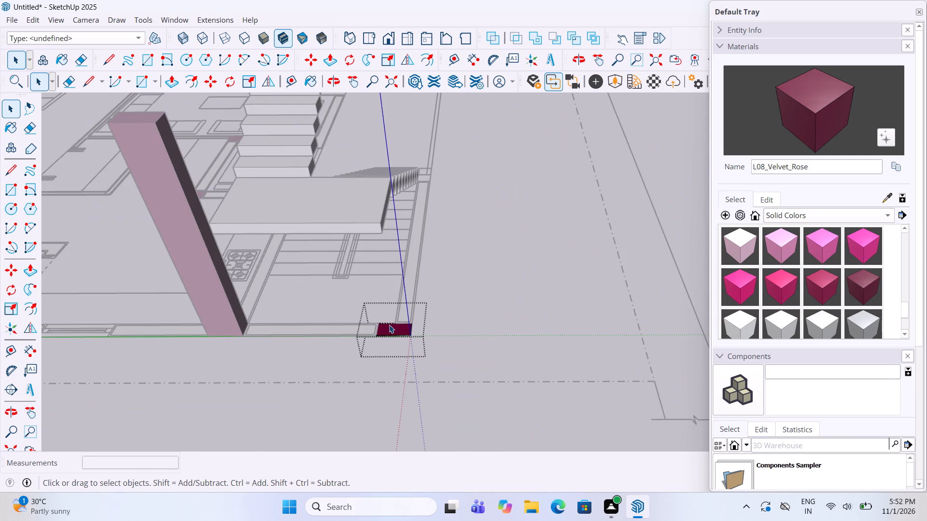
{"action": "key", "text": "p"}
{"action": "left_click", "coordinate": [401, 328]}
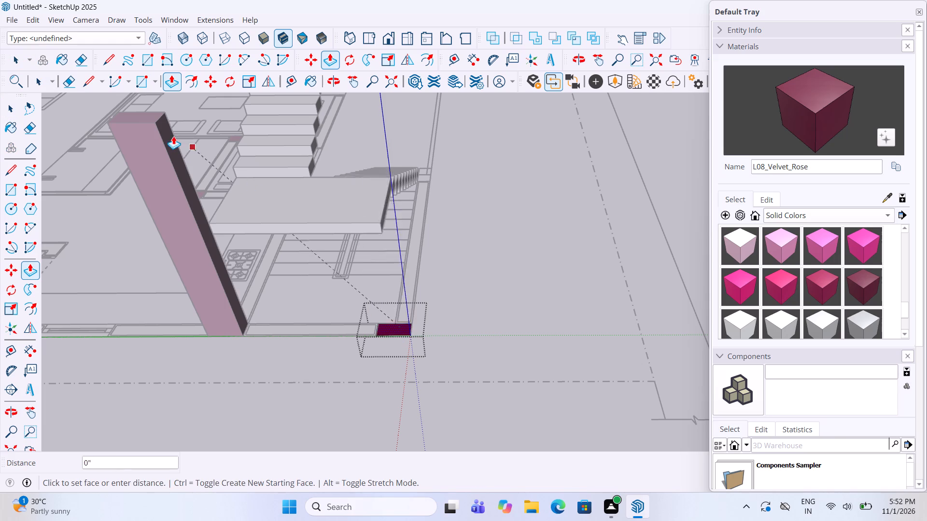
{"action": "left_click", "coordinate": [151, 113]}
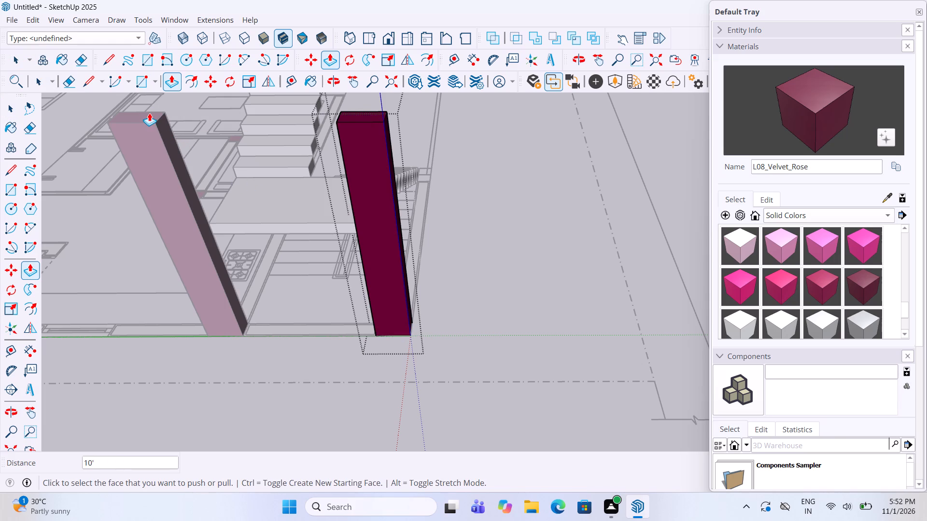
{"action": "key", "text": "space"}
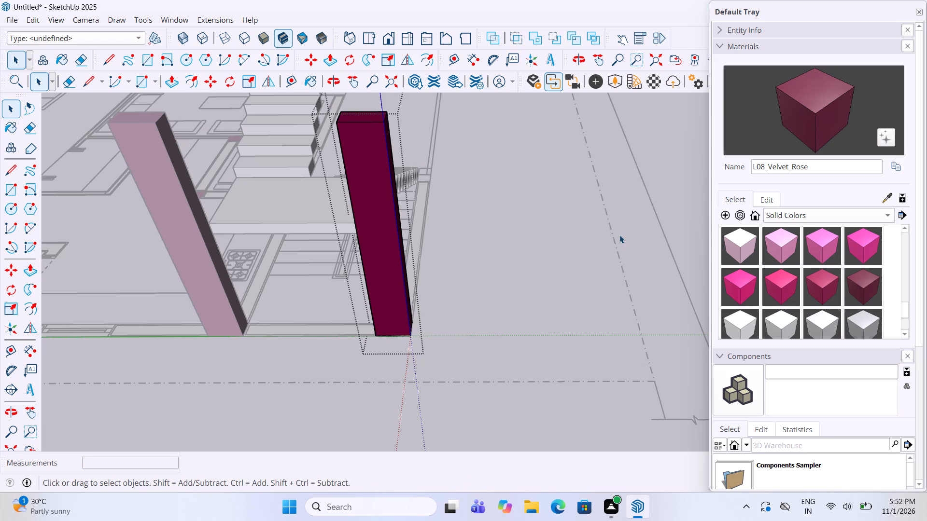
{"action": "left_click", "coordinate": [589, 248]}
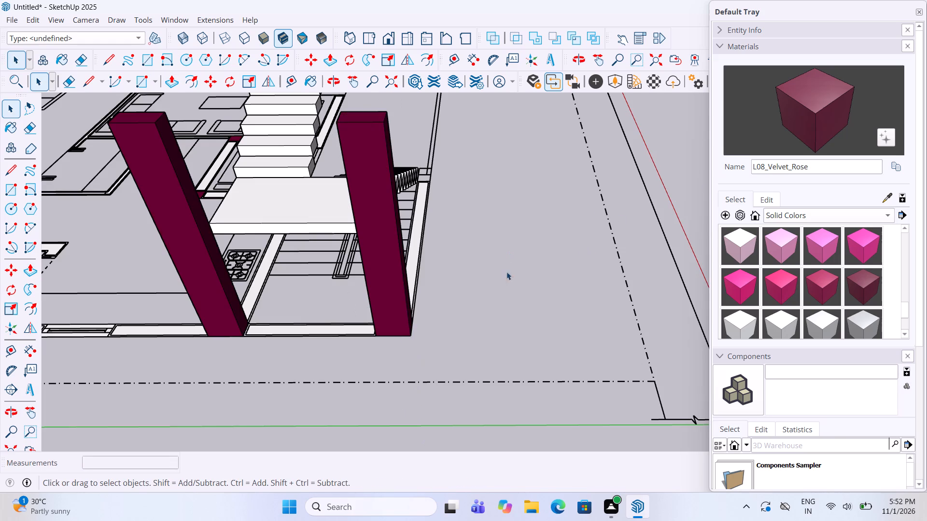
Push/Pull the inner column at the sitting-room corner of the rectangular shaft beside the stairs up 10' inside its group.
{"action": "scroll", "coordinate": [510, 308], "scroll_direction": "down", "scroll_amount": 7}
{"action": "scroll", "coordinate": [457, 285], "scroll_direction": "down", "scroll_amount": 6}
{"action": "scroll", "coordinate": [371, 187], "scroll_direction": "up", "scroll_amount": 6}
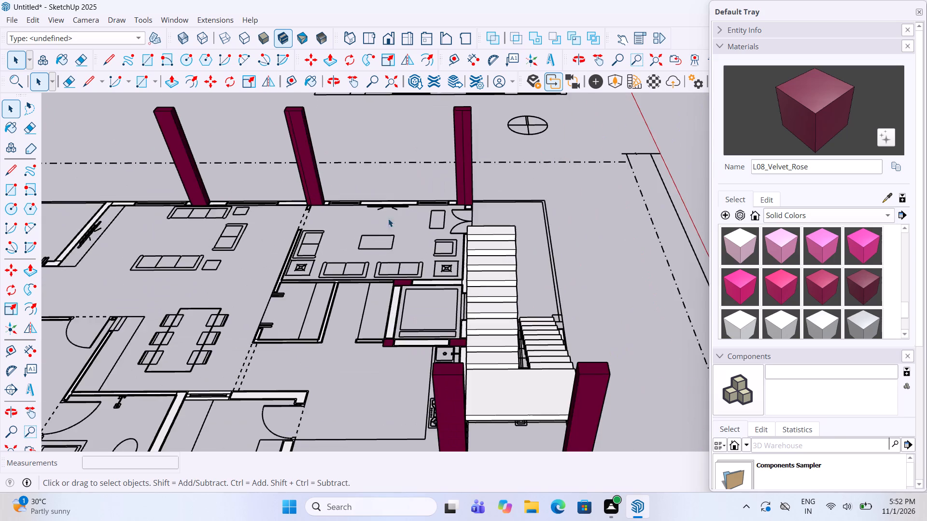
{"action": "scroll", "coordinate": [405, 282], "scroll_direction": "up", "scroll_amount": 6}
{"action": "double_click", "coordinate": [405, 283]}
{"action": "key", "text": "p"}
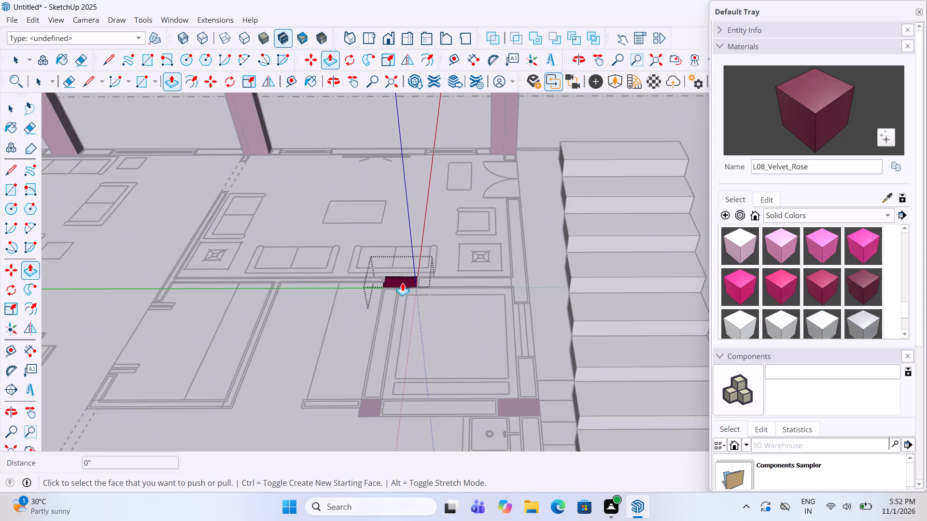
{"action": "left_click", "coordinate": [401, 281]}
{"action": "scroll", "coordinate": [396, 267], "scroll_direction": "down", "scroll_amount": 6}
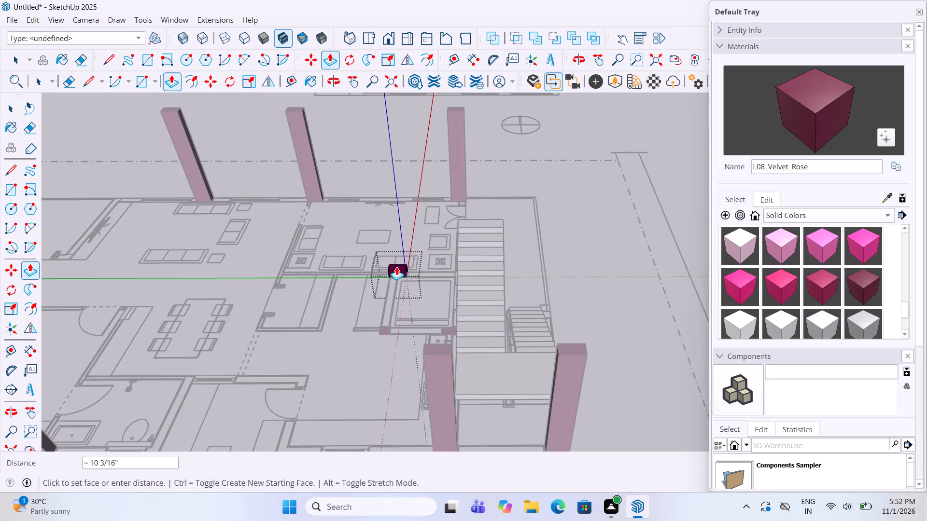
{"action": "scroll", "coordinate": [396, 267], "scroll_direction": "down", "scroll_amount": 3}
{"action": "left_click", "coordinate": [522, 331]}
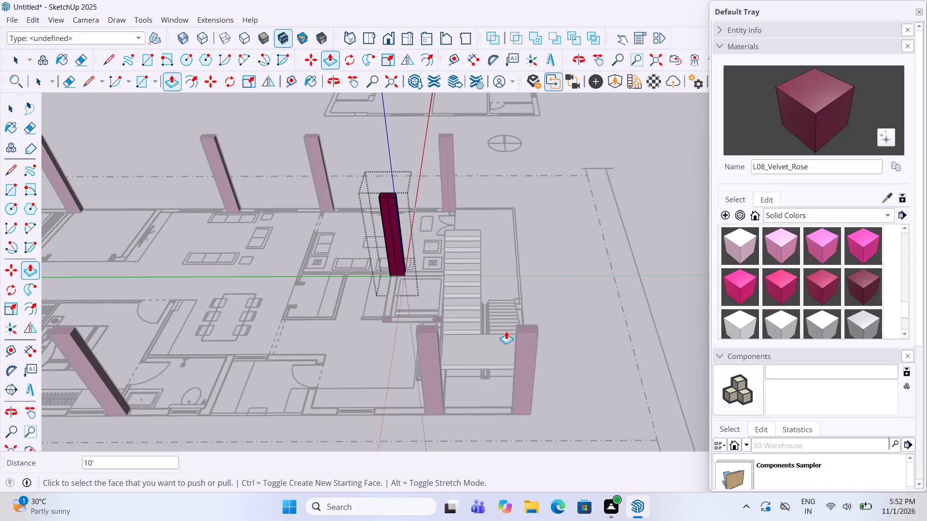
{"action": "key", "text": "space"}
{"action": "left_click", "coordinate": [548, 271]}
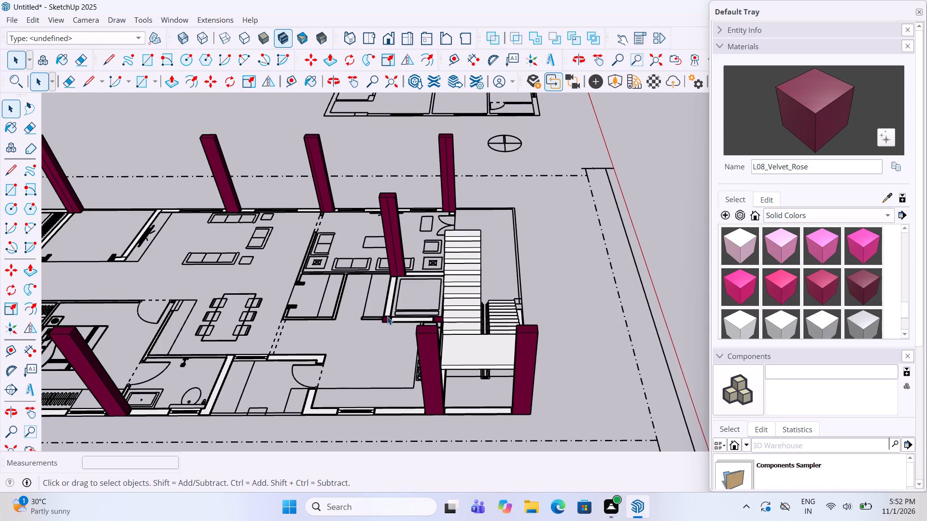
Push/Pull the shaft's kitchen-side corner column farthest from the stairs up 10' inside its group, matching the raised kitchen column.
{"action": "double_click", "coordinate": [386, 318]}
{"action": "key", "text": "p"}
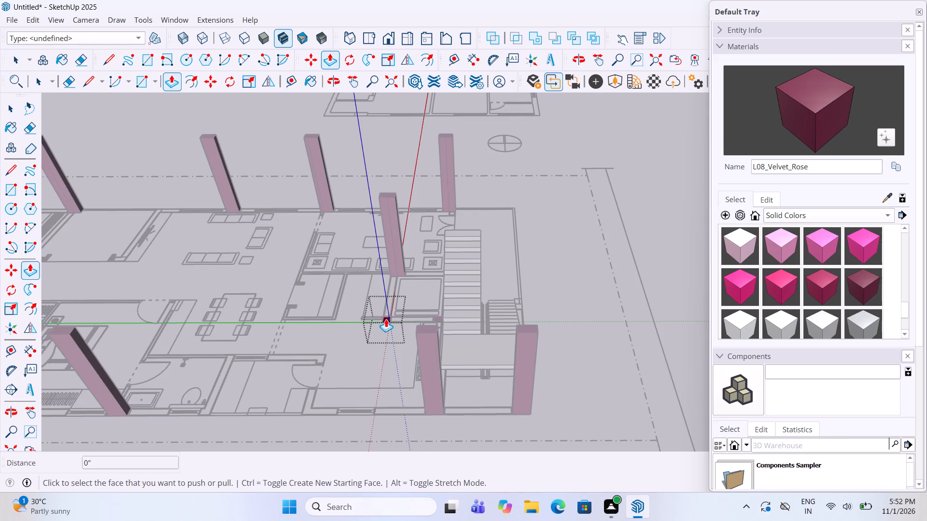
{"action": "left_click", "coordinate": [389, 317]}
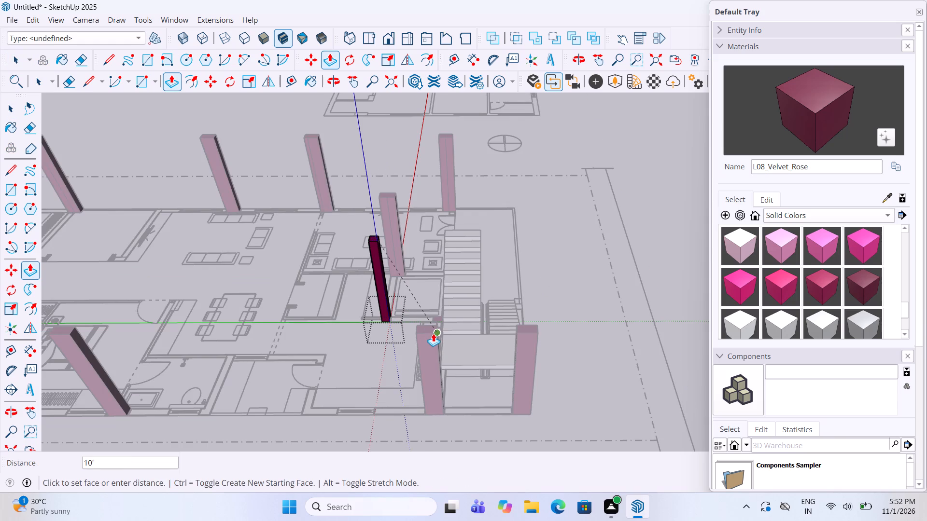
{"action": "left_click", "coordinate": [433, 333]}
{"action": "key", "text": "space"}
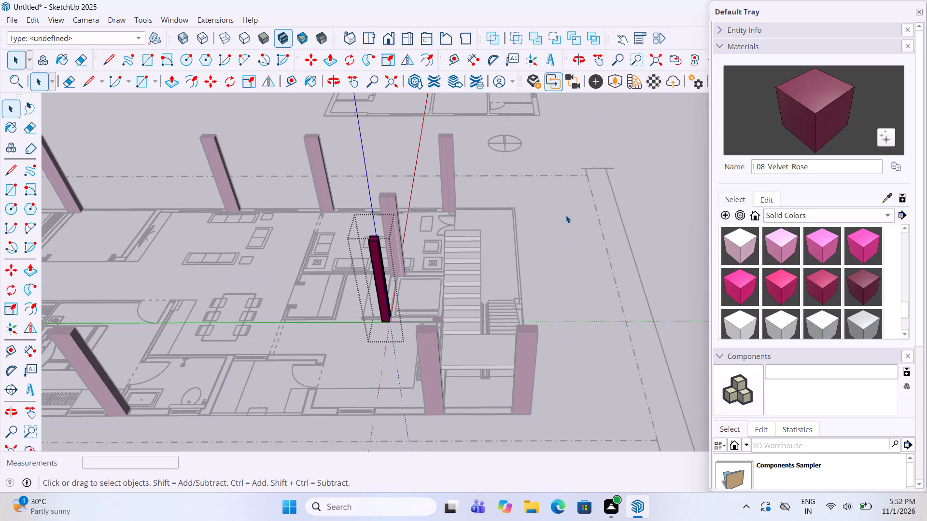
{"action": "left_click", "coordinate": [563, 215]}
Push/Pull the shaft's corner column between the kitchen sink and the stairs up inside its group, repeating the previous 10' distance.
{"action": "scroll", "coordinate": [447, 304], "scroll_direction": "up", "scroll_amount": 8}
{"action": "middle_click_drag", "start_coordinate": [436, 323], "coordinate": [529, 321]}
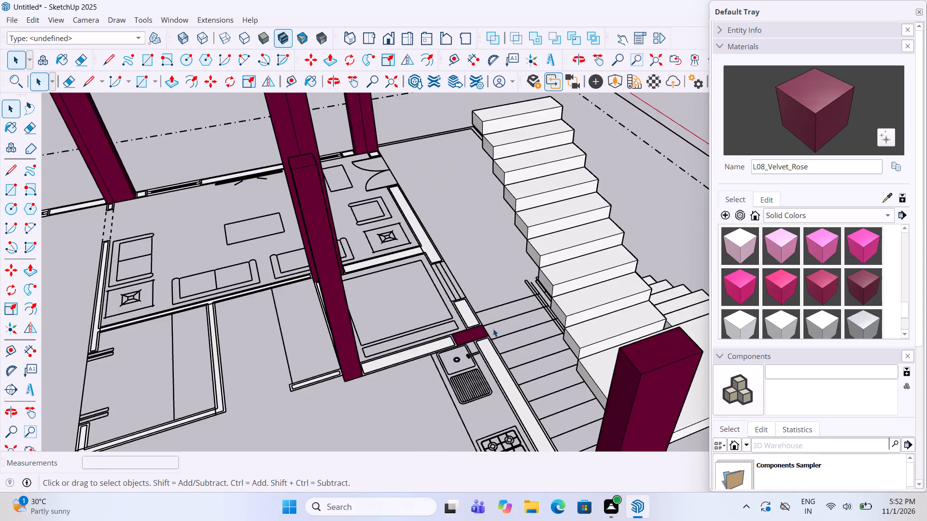
{"action": "scroll", "coordinate": [485, 331], "scroll_direction": "up", "scroll_amount": 5}
{"action": "double_click", "coordinate": [475, 338]}
{"action": "key", "text": "p"}
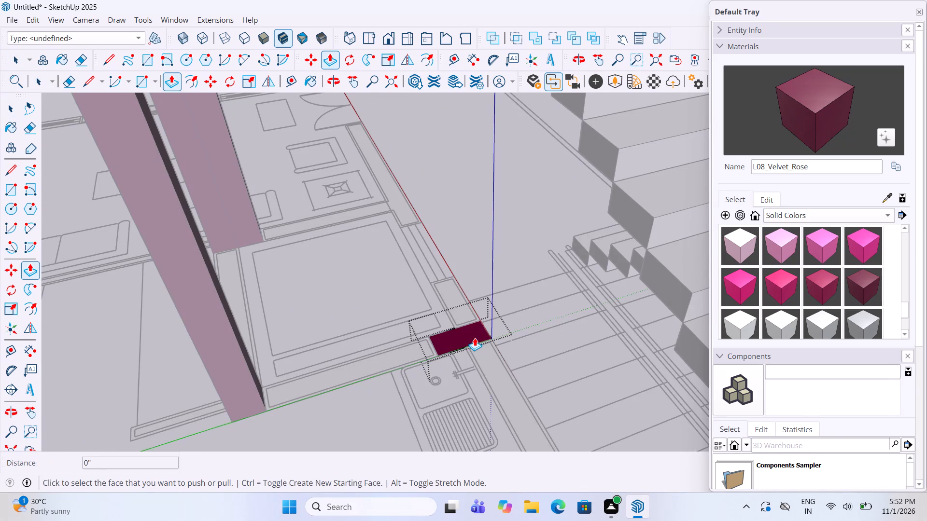
{"action": "double_click", "coordinate": [474, 333]}
{"action": "key", "text": "space"}
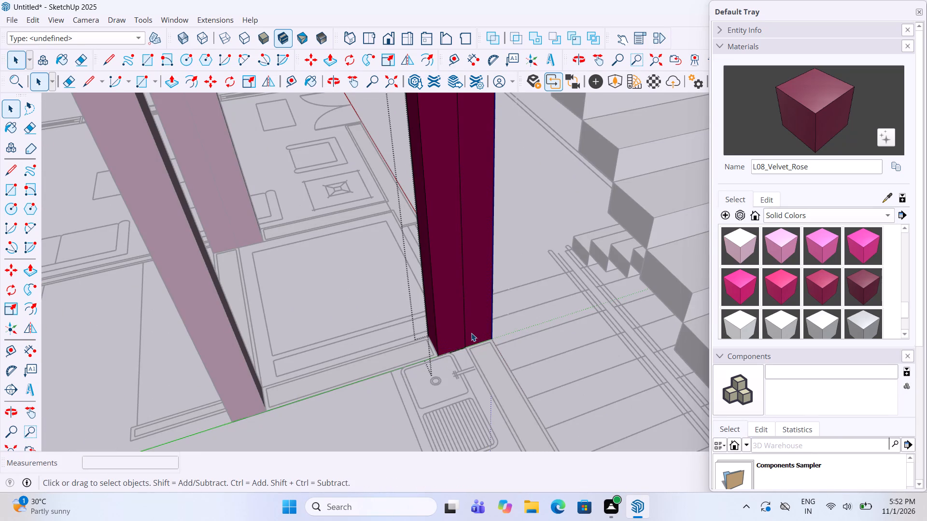
Delete the vertical dividing edge on the kitchen-side face of the shaft's corner column between the sink and stairs, inside its group.
{"action": "left_click", "coordinate": [478, 249]}
{"action": "left_click", "coordinate": [529, 222]}
{"action": "scroll", "coordinate": [522, 231], "scroll_direction": "down", "scroll_amount": 11}
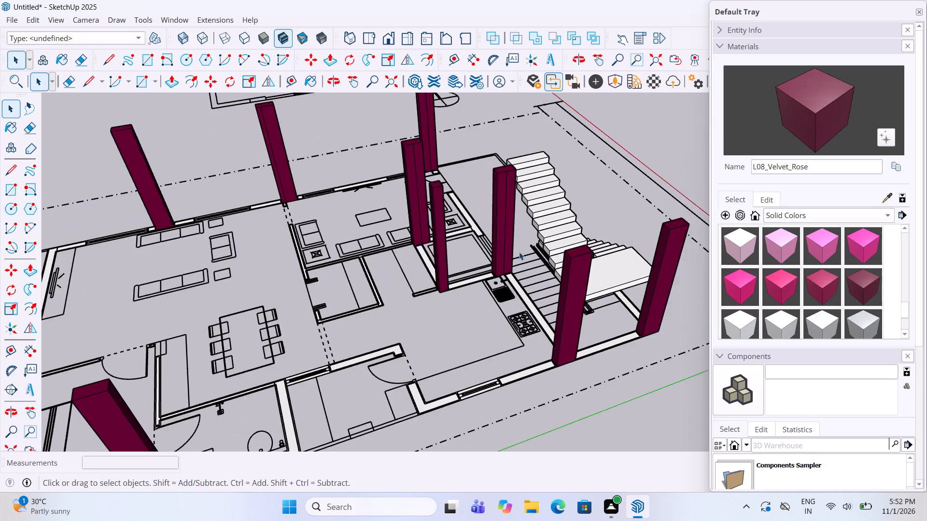
{"action": "middle_click_drag", "start_coordinate": [519, 252], "coordinate": [490, 242]}
{"action": "scroll", "coordinate": [491, 220], "scroll_direction": "up", "scroll_amount": 4}
{"action": "triple_click", "coordinate": [518, 215]}
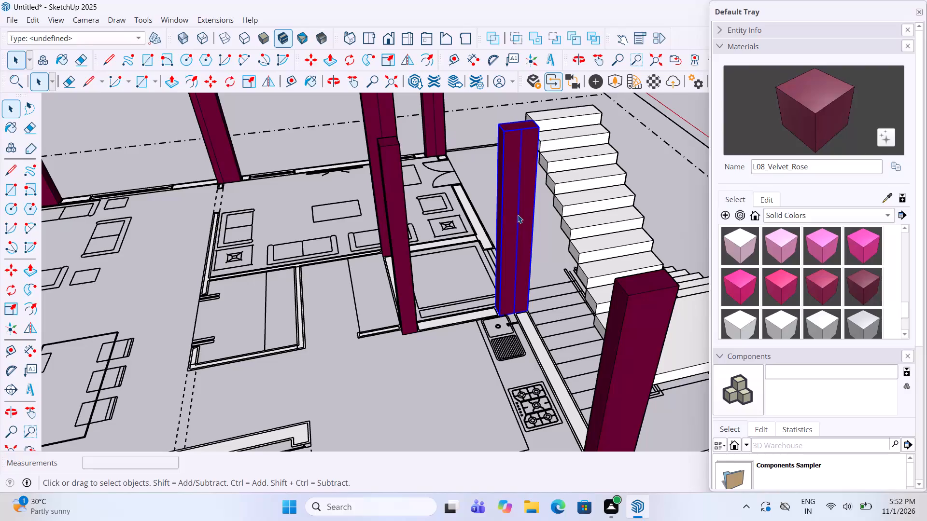
{"action": "left_click", "coordinate": [521, 225]}
{"action": "left_click", "coordinate": [519, 216]}
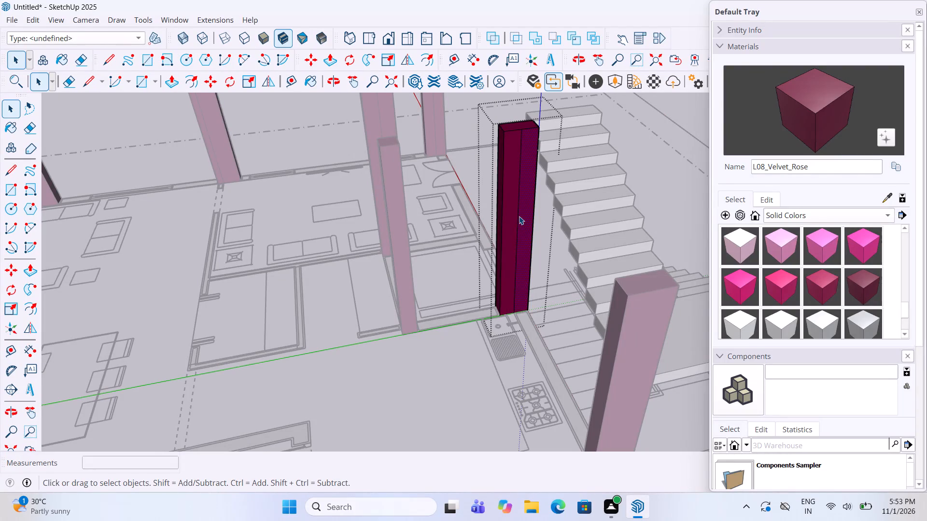
{"action": "key", "text": "Delete"}
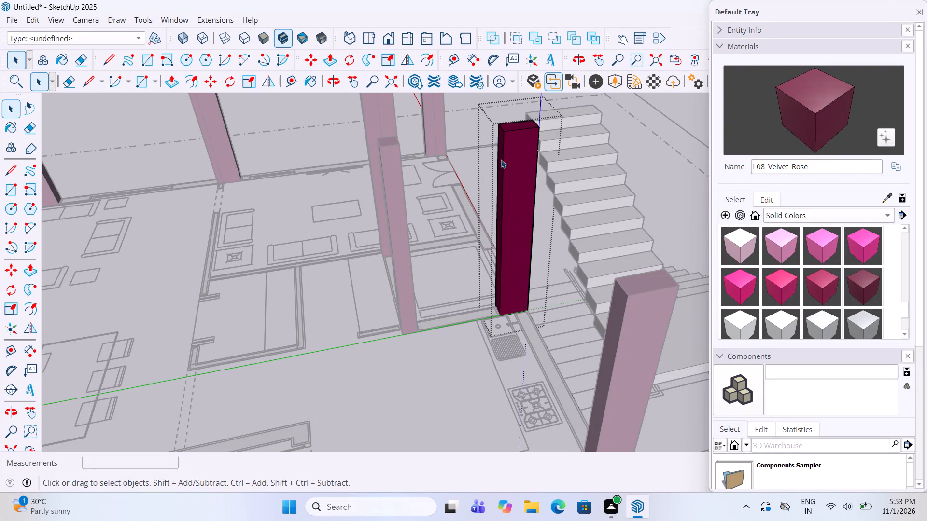
{"action": "left_click", "coordinate": [481, 392]}
Delete the vertical dividing edge on the sitting-room-side face of the same shaft column between the sink and stairs.
{"action": "middle_click_drag", "start_coordinate": [429, 293], "coordinate": [855, 227]}
{"action": "scroll", "coordinate": [570, 313], "scroll_direction": "down", "scroll_amount": 5}
{"action": "middle_click_drag", "start_coordinate": [327, 315], "coordinate": [488, 314]}
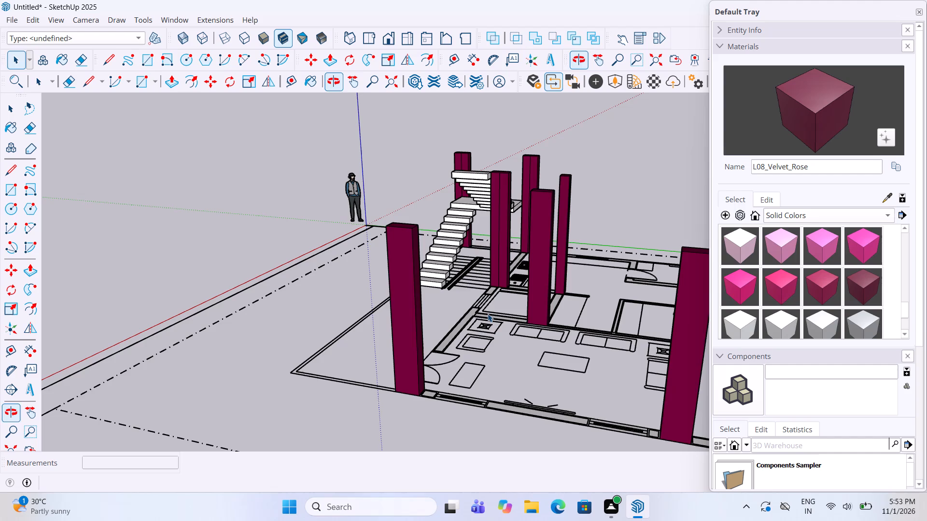
{"action": "scroll", "coordinate": [488, 322], "scroll_direction": "down", "scroll_amount": 4}
{"action": "scroll", "coordinate": [512, 243], "scroll_direction": "up", "scroll_amount": 5}
{"action": "double_click", "coordinate": [487, 253]}
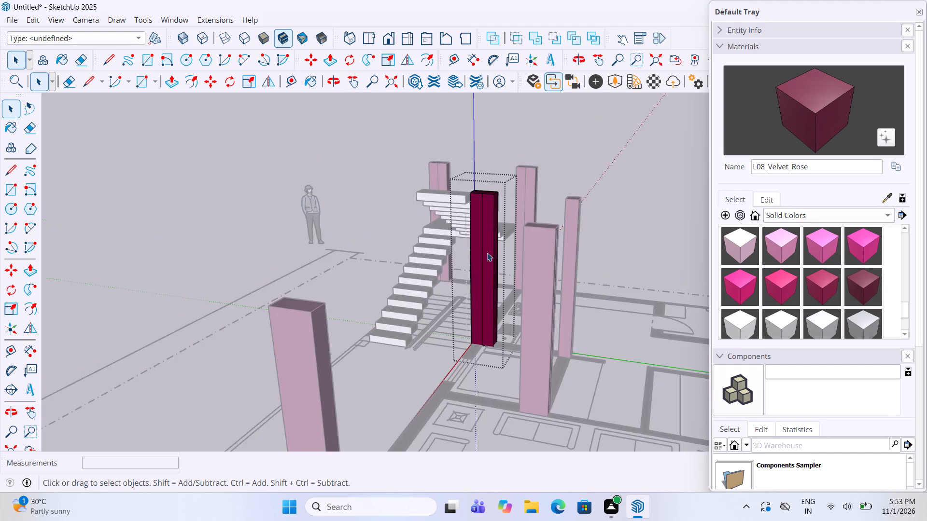
{"action": "scroll", "coordinate": [487, 253], "scroll_direction": "up", "scroll_amount": 4}
{"action": "left_click", "coordinate": [479, 237]}
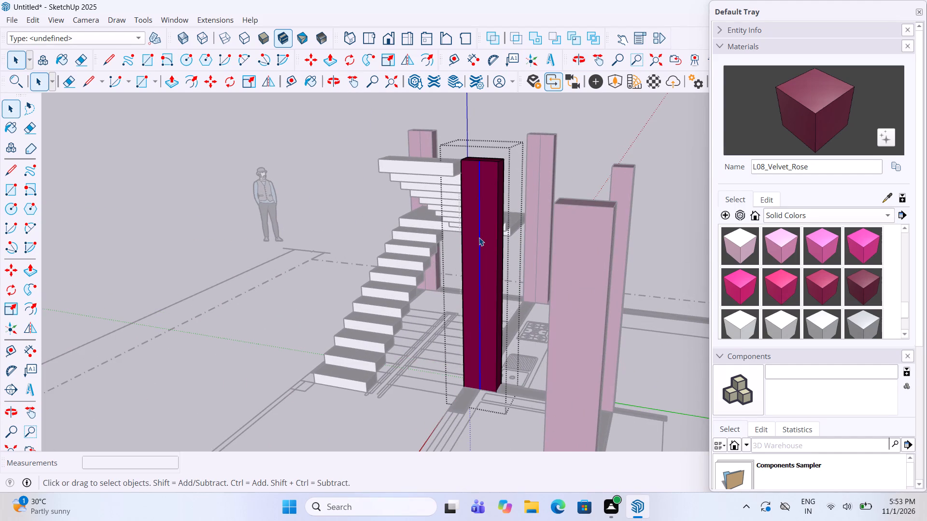
{"action": "key", "text": "Delete"}
{"action": "left_click", "coordinate": [604, 140]}
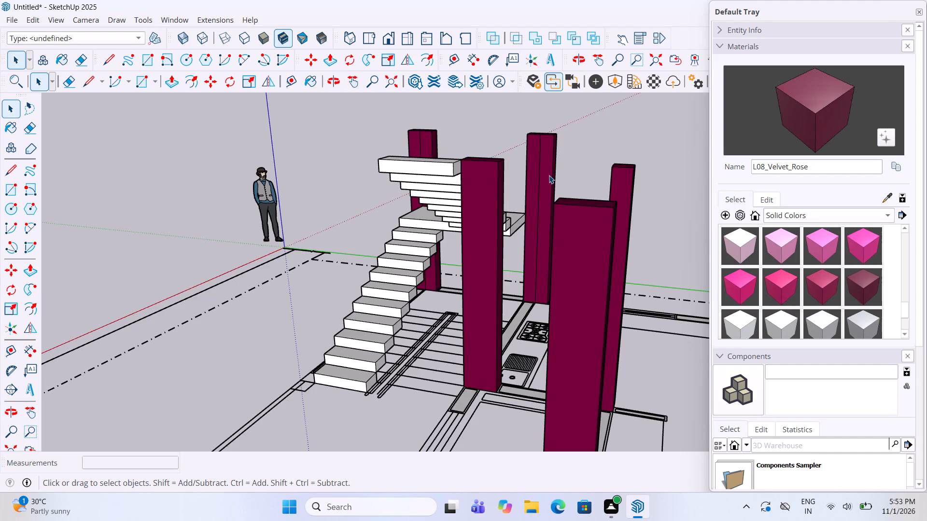
Delete the vertical dividing edge on the inward face of the kitchen column beyond the stove, inside its group.
{"action": "double_click", "coordinate": [548, 177]}
{"action": "left_click", "coordinate": [540, 168]}
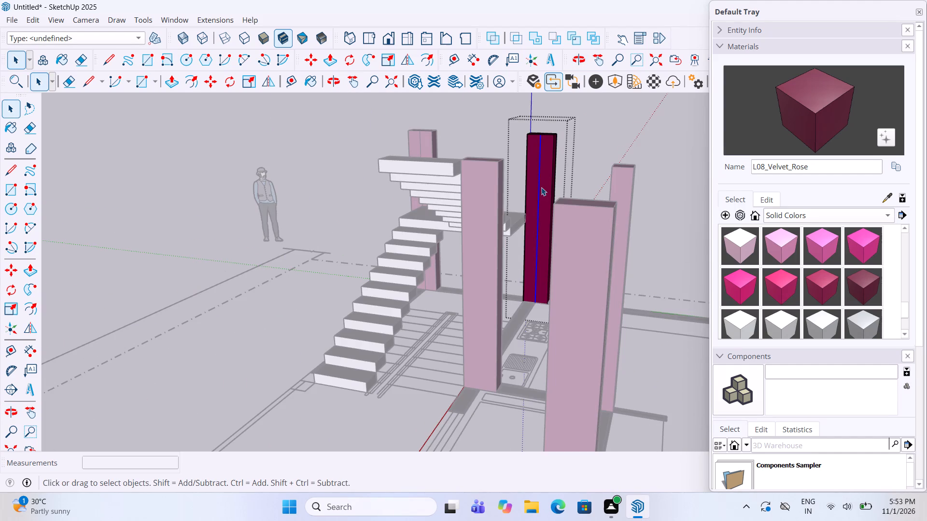
{"action": "key", "text": "Delete"}
{"action": "left_click", "coordinate": [592, 99]}
Delete the vertical dividing edge on the building-corner column behind the staircase landing, inside its group.
{"action": "double_click", "coordinate": [423, 156]}
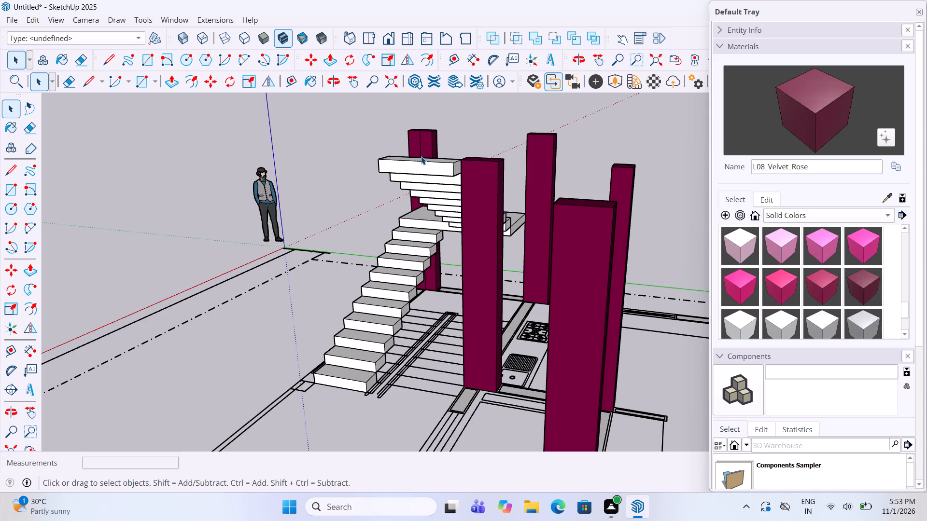
{"action": "left_click", "coordinate": [481, 106]}
{"action": "double_click", "coordinate": [431, 141]}
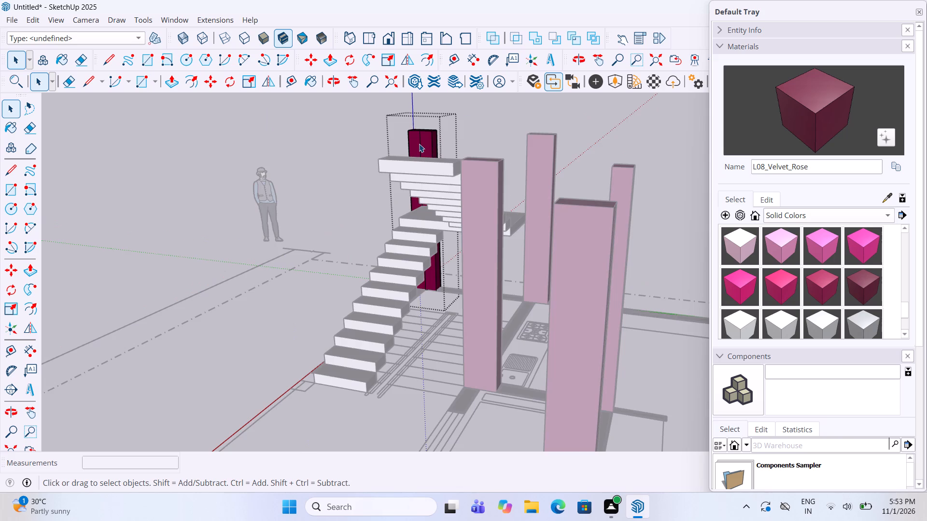
{"action": "left_click", "coordinate": [419, 144]}
{"action": "key", "text": "Delete"}
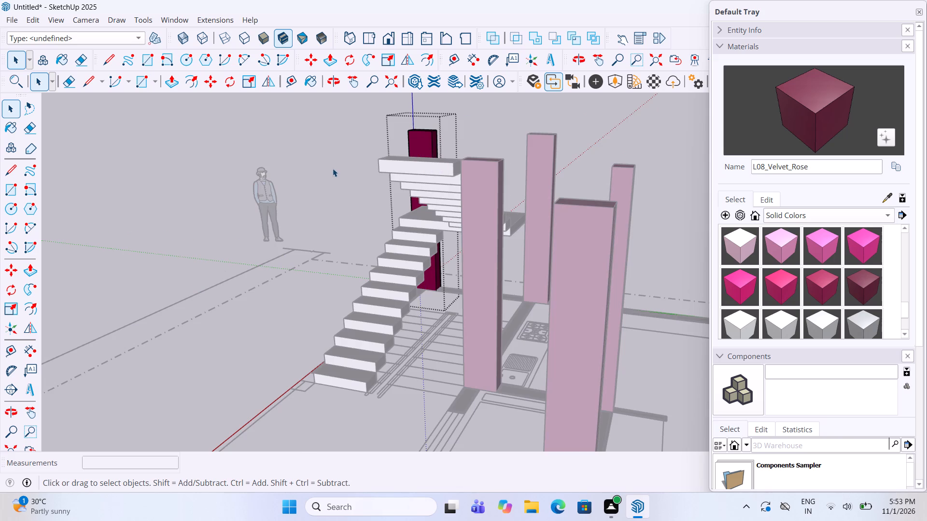
{"action": "left_click", "coordinate": [333, 168]}
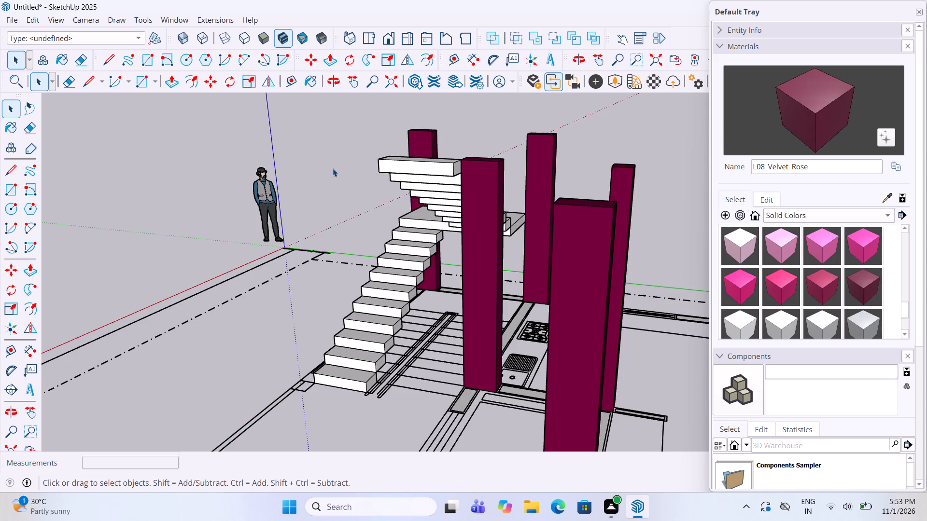
Inspect the raised columns across the whole first floor plan, looking for any column not yet extruded.
{"action": "scroll", "coordinate": [333, 168], "scroll_direction": "up", "scroll_amount": 1}
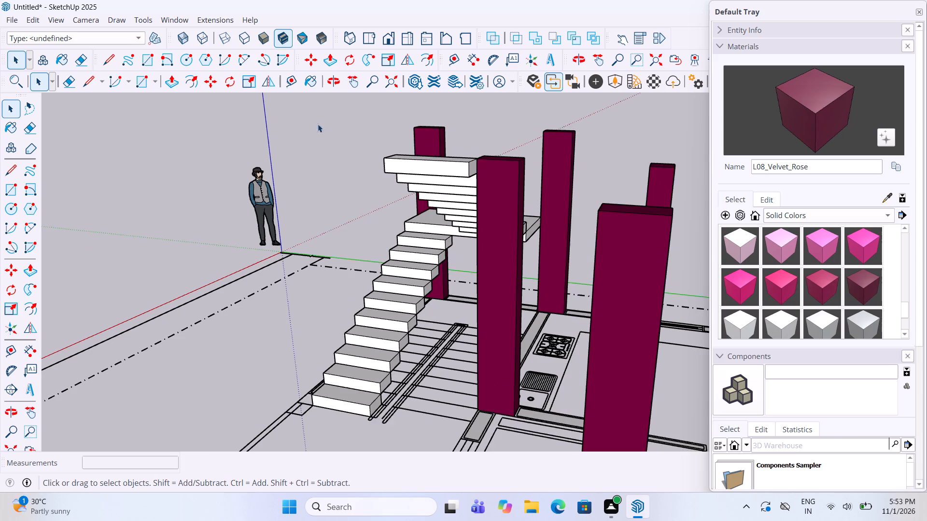
{"action": "scroll", "coordinate": [325, 299], "scroll_direction": "down", "scroll_amount": 4}
{"action": "scroll", "coordinate": [441, 432], "scroll_direction": "down", "scroll_amount": 7}
{"action": "scroll", "coordinate": [499, 389], "scroll_direction": "down", "scroll_amount": 7}
{"action": "scroll", "coordinate": [504, 244], "scroll_direction": "down", "scroll_amount": 4}
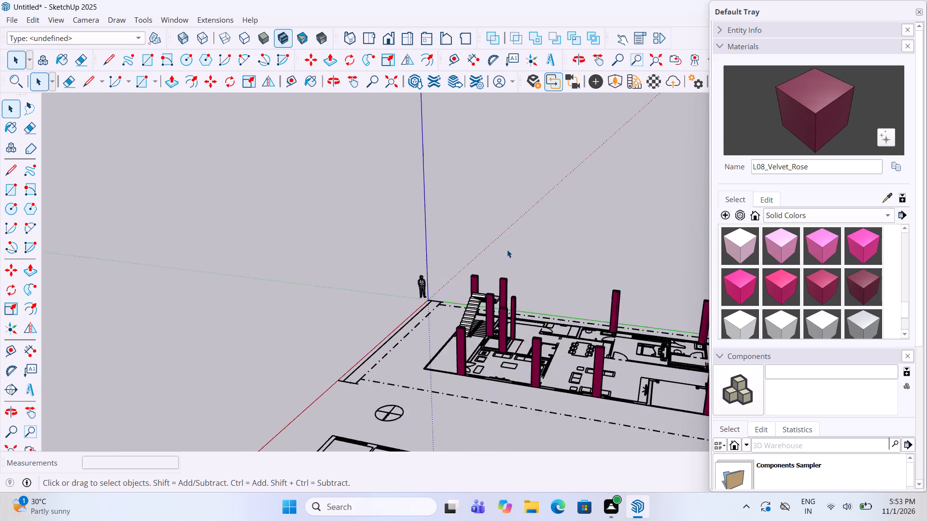
{"action": "scroll", "coordinate": [507, 249], "scroll_direction": "down", "scroll_amount": 3}
{"action": "scroll", "coordinate": [566, 338], "scroll_direction": "up", "scroll_amount": 12}
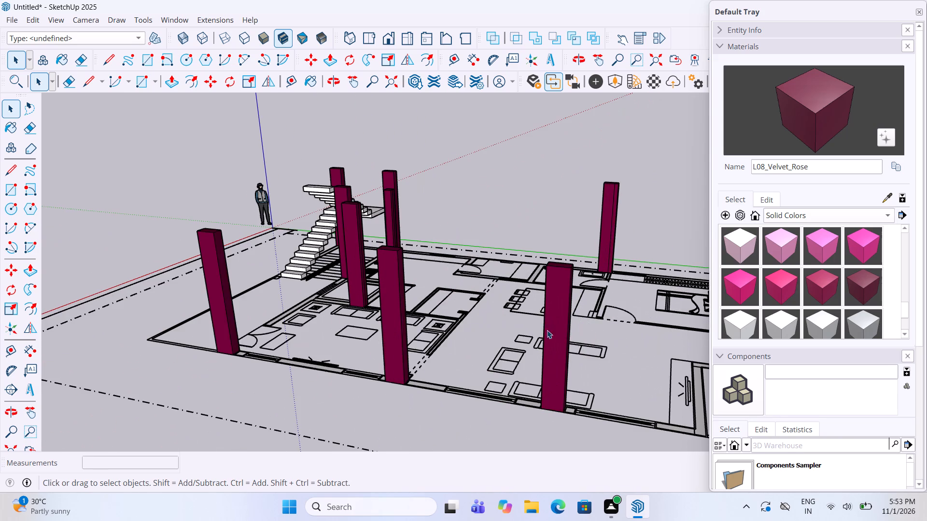
{"action": "scroll", "coordinate": [510, 331], "scroll_direction": "down", "scroll_amount": 11}
{"action": "scroll", "coordinate": [708, 343], "scroll_direction": "up", "scroll_amount": 3}
{"action": "middle_click_drag", "start_coordinate": [600, 328], "coordinate": [620, 381]}
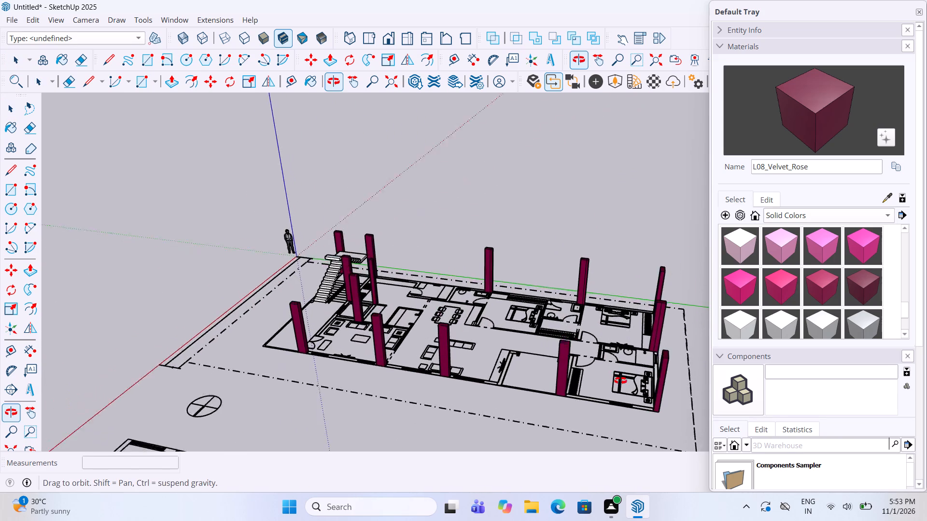
{"action": "middle_click_drag", "start_coordinate": [620, 381], "coordinate": [633, 417]}
{"action": "scroll", "coordinate": [410, 277], "scroll_direction": "up", "scroll_amount": 5}
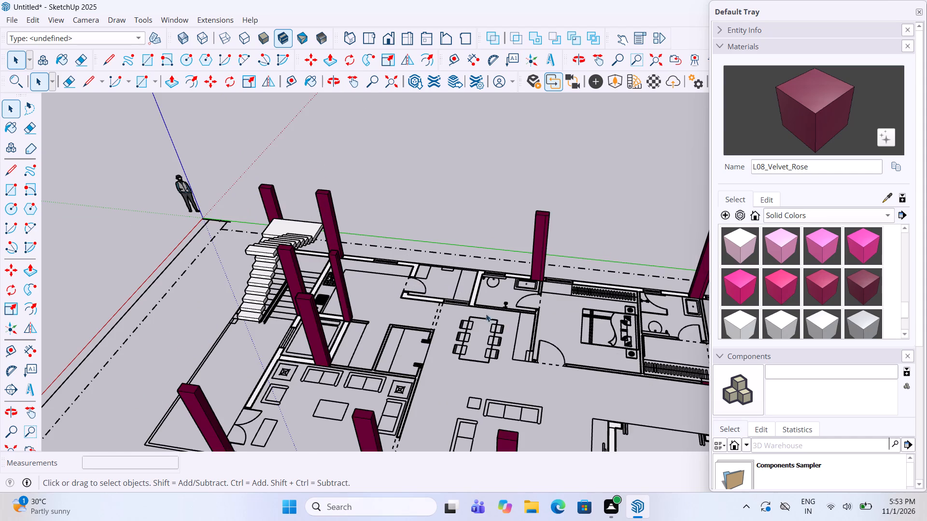
{"action": "scroll", "coordinate": [451, 297], "scroll_direction": "up", "scroll_amount": 5}
{"action": "scroll", "coordinate": [410, 294], "scroll_direction": "down", "scroll_amount": 6}
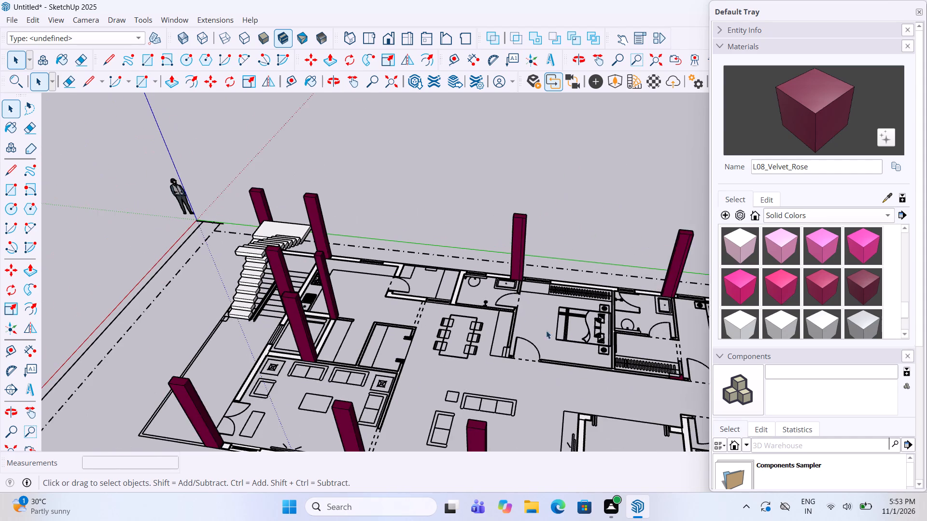
{"action": "scroll", "coordinate": [587, 339], "scroll_direction": "up", "scroll_amount": 6}
{"action": "scroll", "coordinate": [387, 251], "scroll_direction": "down", "scroll_amount": 7}
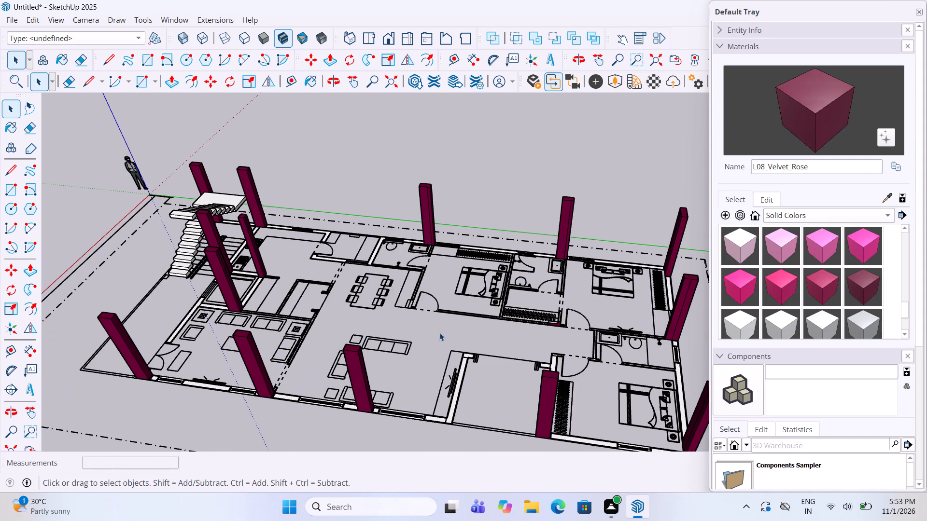
{"action": "scroll", "coordinate": [308, 310], "scroll_direction": "up", "scroll_amount": 6}
{"action": "scroll", "coordinate": [308, 310], "scroll_direction": "down", "scroll_amount": 3}
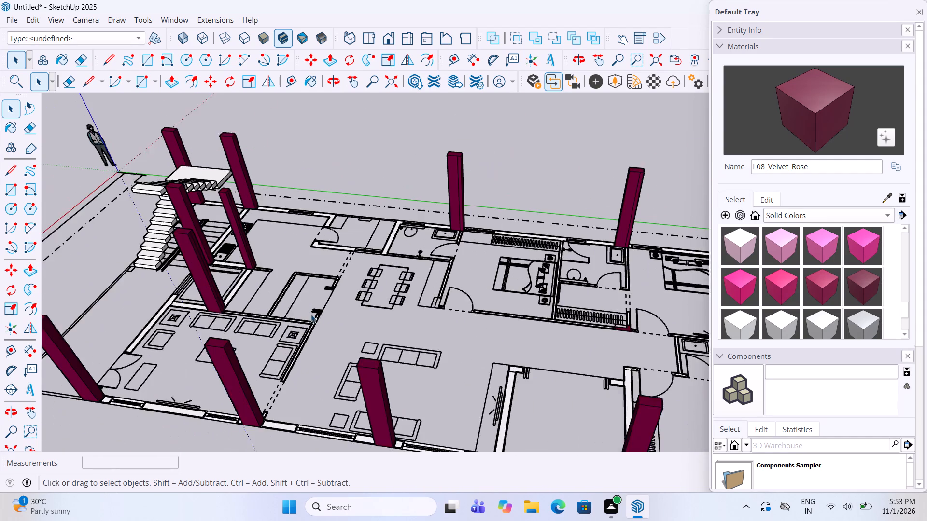
{"action": "scroll", "coordinate": [311, 315], "scroll_direction": "down", "scroll_amount": 3}
Push/Pull the L-shaped column at the wardrobe corner beside the bedroom door up 10' inside its group, matching a neighbouring raised column.
{"action": "scroll", "coordinate": [727, 315], "scroll_direction": "up", "scroll_amount": 1}
{"action": "scroll", "coordinate": [690, 333], "scroll_direction": "up", "scroll_amount": 4}
{"action": "scroll", "coordinate": [602, 346], "scroll_direction": "up", "scroll_amount": 5}
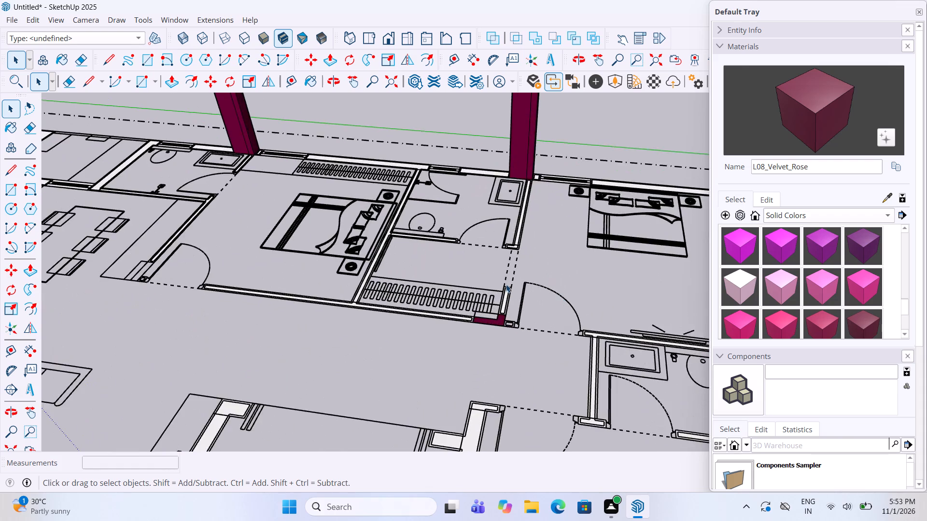
{"action": "scroll", "coordinate": [487, 296], "scroll_direction": "up", "scroll_amount": 10}
{"action": "double_click", "coordinate": [509, 352]}
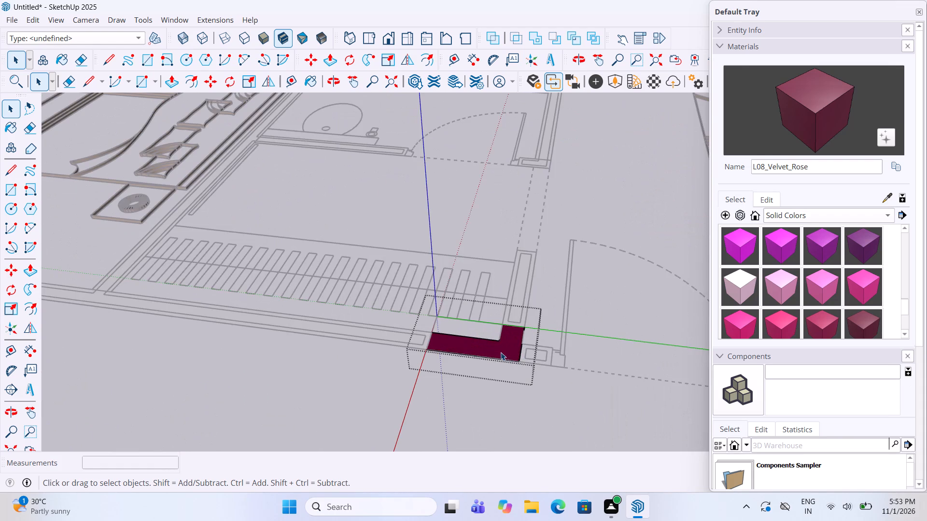
{"action": "key", "text": "p"}
{"action": "left_click", "coordinate": [498, 343]}
{"action": "scroll", "coordinate": [491, 283], "scroll_direction": "down", "scroll_amount": 7}
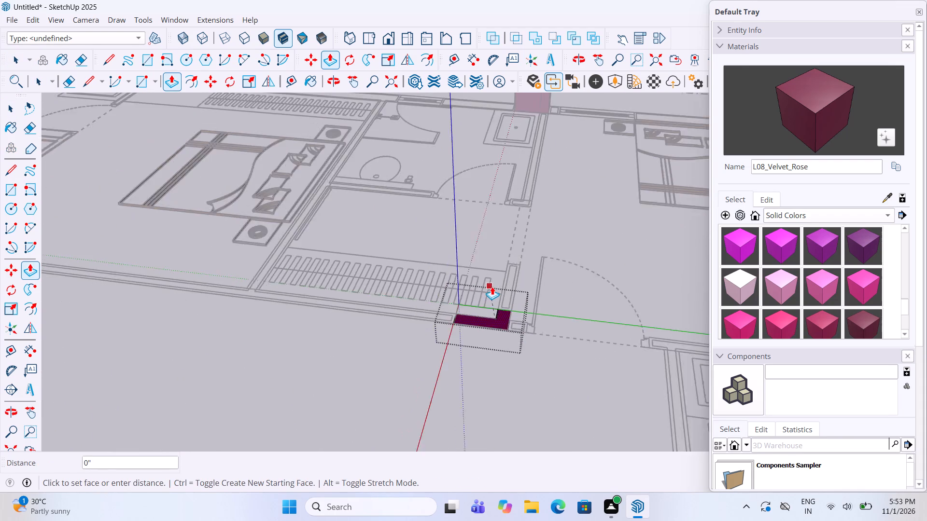
{"action": "scroll", "coordinate": [492, 287], "scroll_direction": "down", "scroll_amount": 14}
{"action": "left_click", "coordinate": [449, 355]}
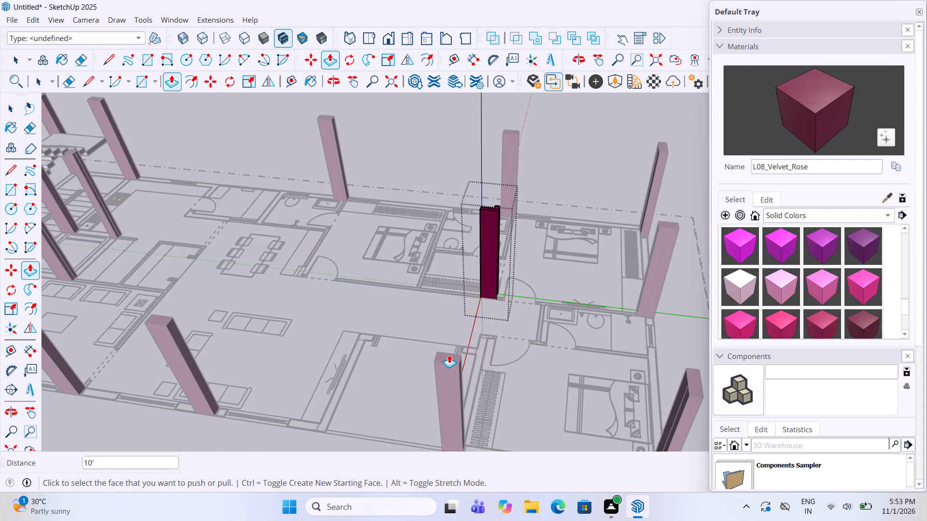
{"action": "key", "text": "space"}
{"action": "left_click", "coordinate": [435, 312]}
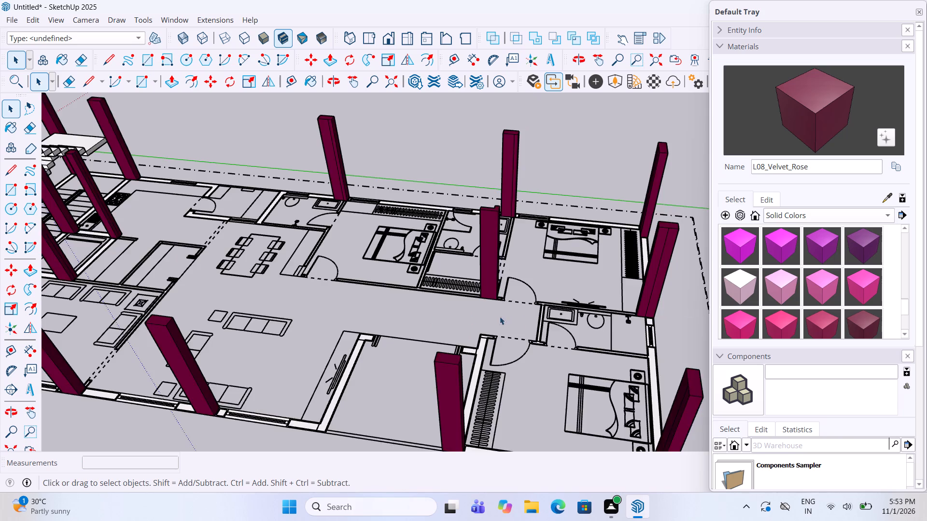
Examine the plan from the bedrooms back to the sitting room for columns still untraced.
{"action": "scroll", "coordinate": [522, 317], "scroll_direction": "up", "scroll_amount": 1}
{"action": "middle_click_drag", "start_coordinate": [522, 317], "coordinate": [564, 348]}
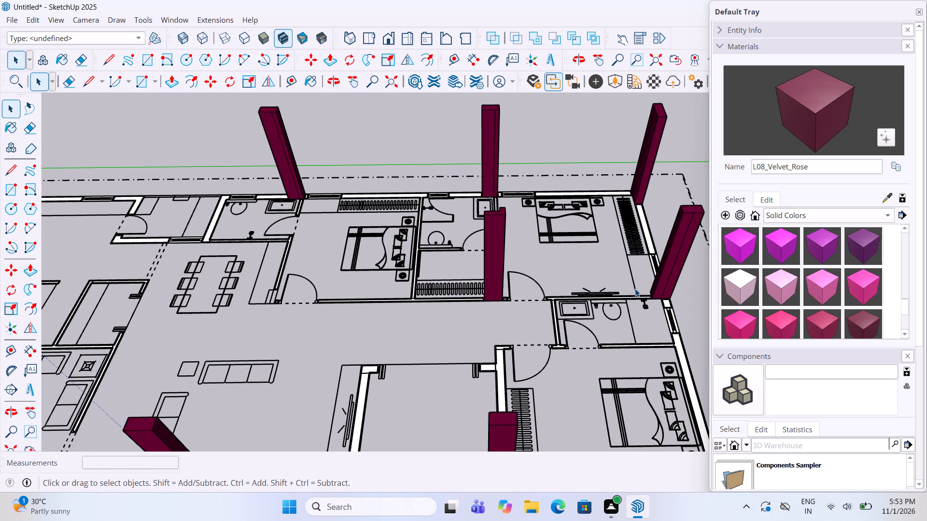
{"action": "scroll", "coordinate": [635, 288], "scroll_direction": "down", "scroll_amount": 1}
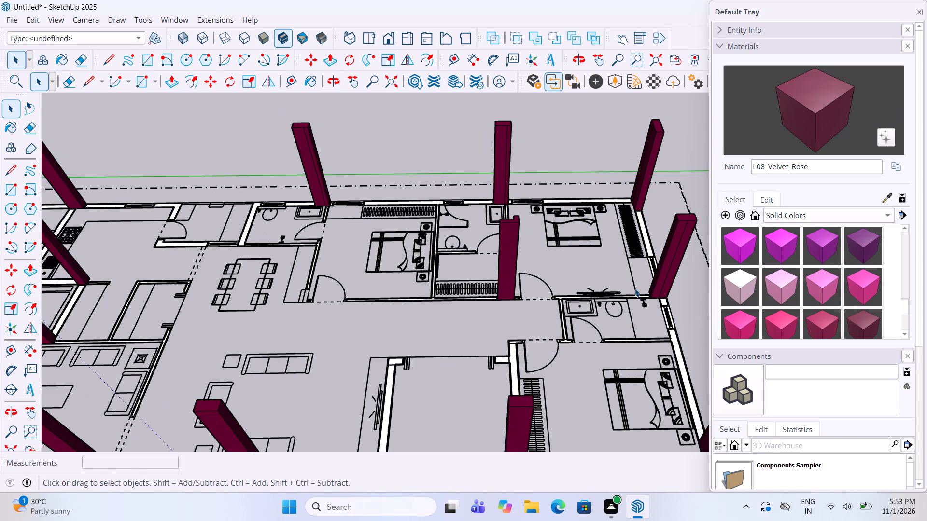
{"action": "scroll", "coordinate": [635, 288], "scroll_direction": "down", "scroll_amount": 4}
{"action": "scroll", "coordinate": [260, 325], "scroll_direction": "up", "scroll_amount": 2}
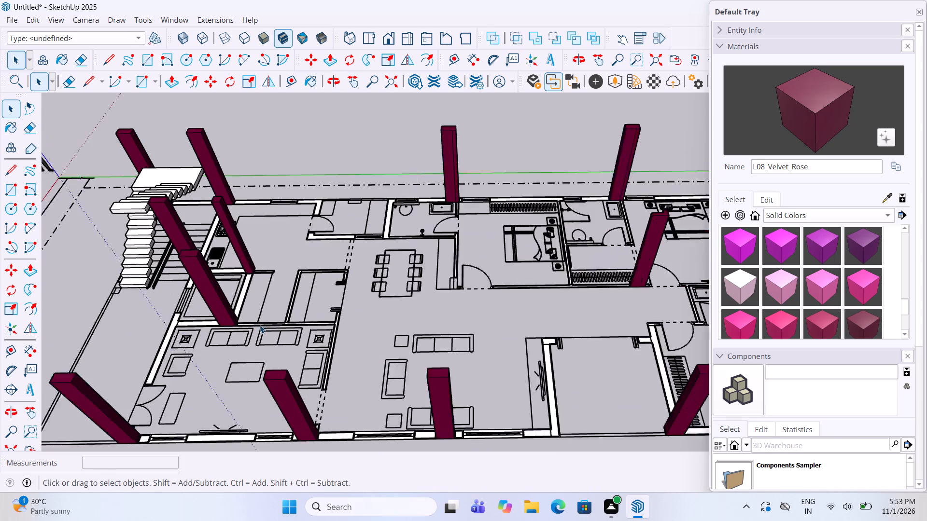
{"action": "scroll", "coordinate": [260, 325], "scroll_direction": "up", "scroll_amount": 4}
{"action": "scroll", "coordinate": [403, 304], "scroll_direction": "down", "scroll_amount": 5}
{"action": "scroll", "coordinate": [550, 278], "scroll_direction": "up", "scroll_amount": 3}
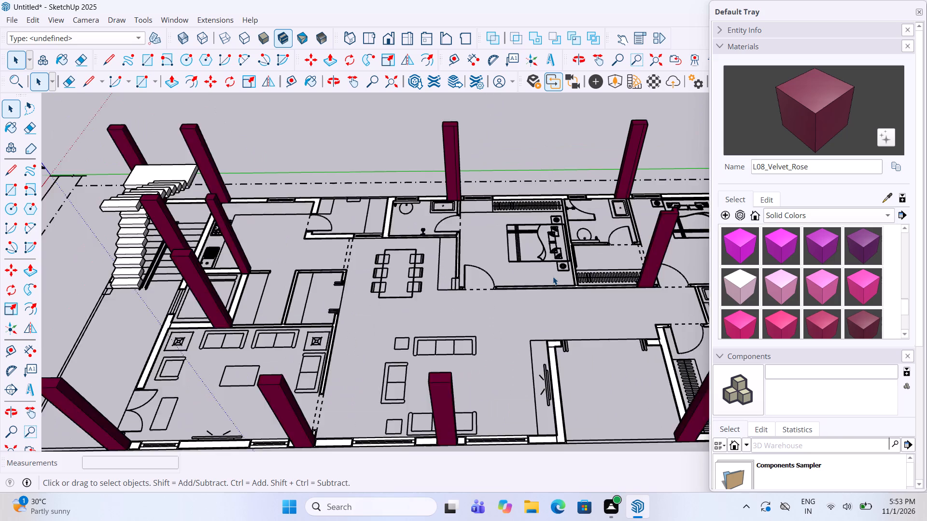
Draw a 4 1/2" by 4 1/2" rectangle over the small square pier beside the bedroom door near the dining table.
{"action": "scroll", "coordinate": [553, 276], "scroll_direction": "up", "scroll_amount": 2}
{"action": "scroll", "coordinate": [427, 297], "scroll_direction": "up", "scroll_amount": 7}
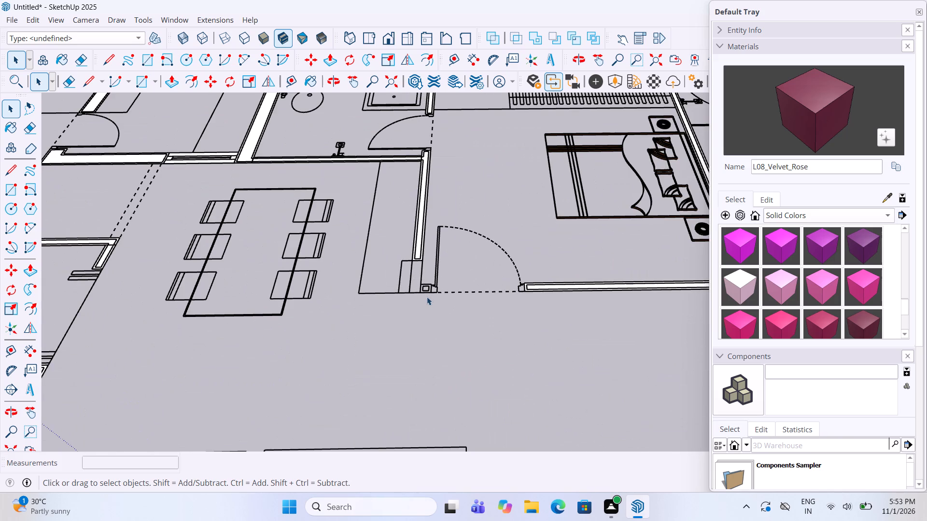
{"action": "scroll", "coordinate": [425, 281], "scroll_direction": "up", "scroll_amount": 8}
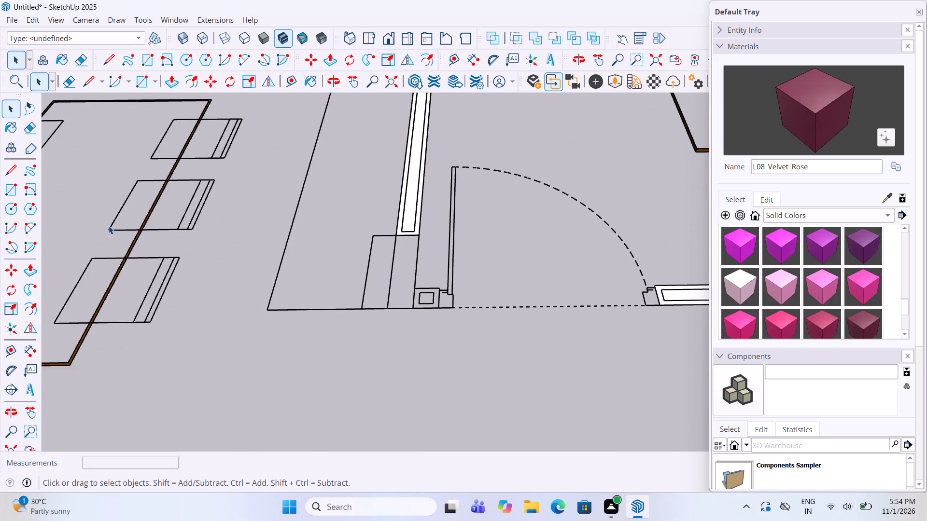
{"action": "left_click", "coordinate": [12, 187]}
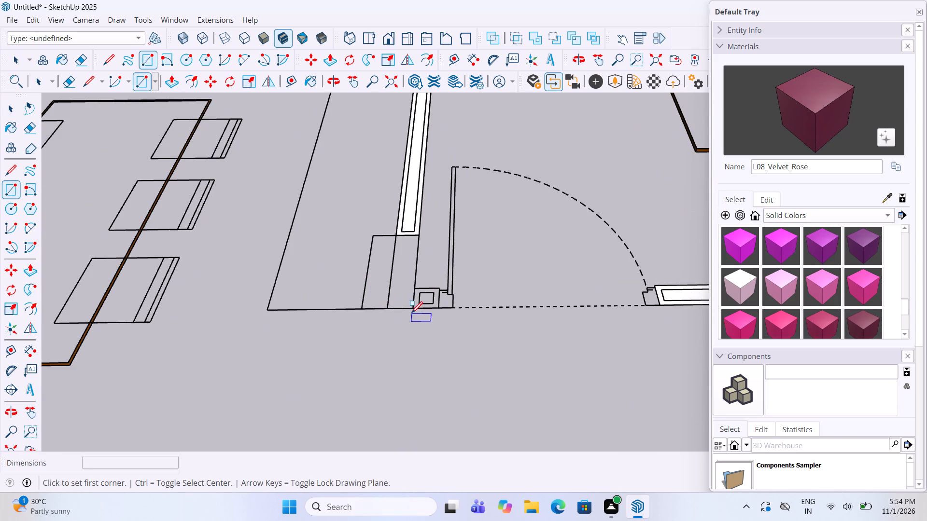
{"action": "left_click", "coordinate": [410, 312]}
{"action": "left_click", "coordinate": [437, 289]}
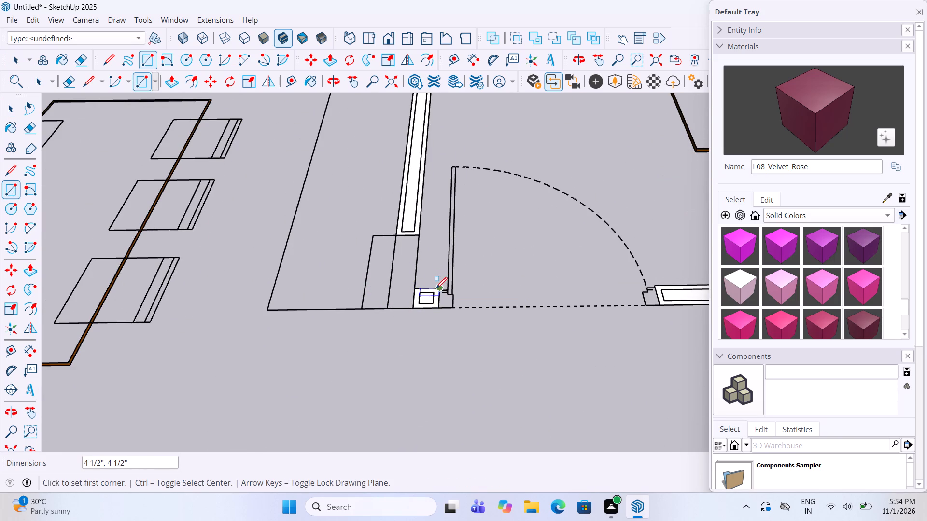
{"action": "key", "text": "space"}
{"action": "key", "text": "space"}
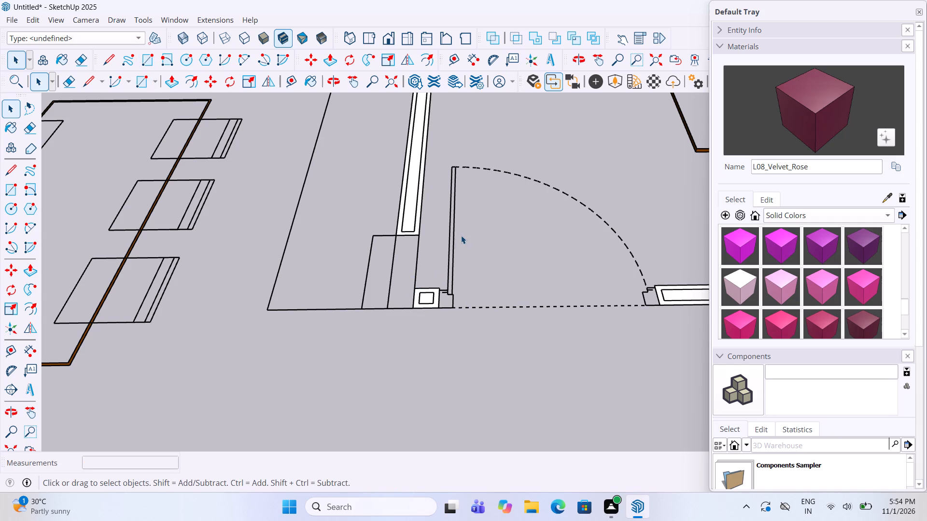
Push/Pull the long front wall between the entrance door and the staircase side up 10' inside its group, matching a neighbouring raised column.
{"action": "left_click", "coordinate": [461, 234]}
{"action": "scroll", "coordinate": [463, 283], "scroll_direction": "down", "scroll_amount": 4}
{"action": "scroll", "coordinate": [368, 279], "scroll_direction": "down", "scroll_amount": 6}
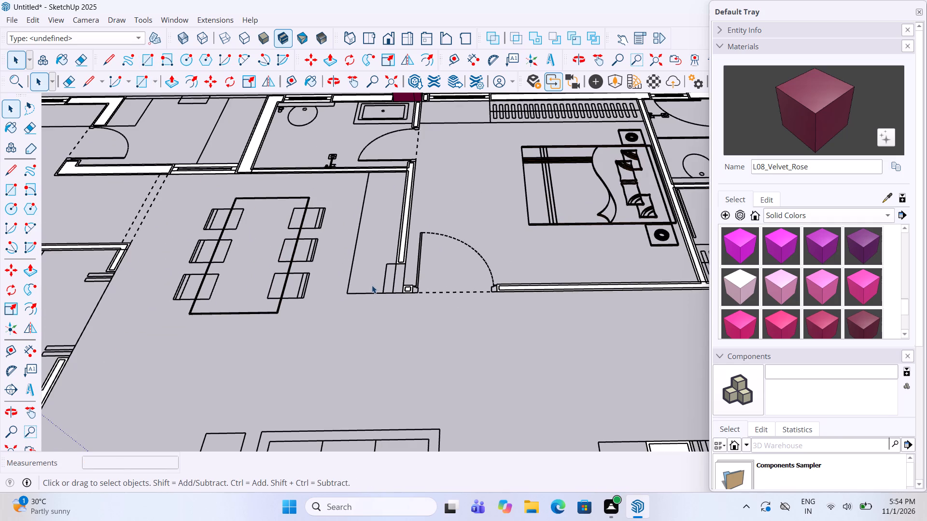
{"action": "scroll", "coordinate": [374, 290], "scroll_direction": "down", "scroll_amount": 7}
{"action": "scroll", "coordinate": [506, 220], "scroll_direction": "down", "scroll_amount": 5}
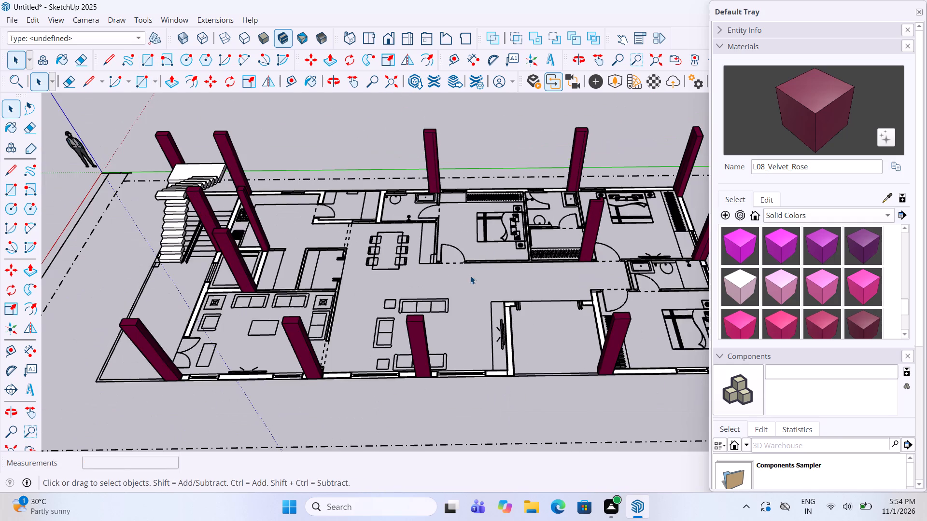
{"action": "scroll", "coordinate": [470, 275], "scroll_direction": "down", "scroll_amount": 4}
{"action": "scroll", "coordinate": [314, 338], "scroll_direction": "up", "scroll_amount": 4}
{"action": "middle_click_drag", "start_coordinate": [300, 330], "coordinate": [550, 286]}
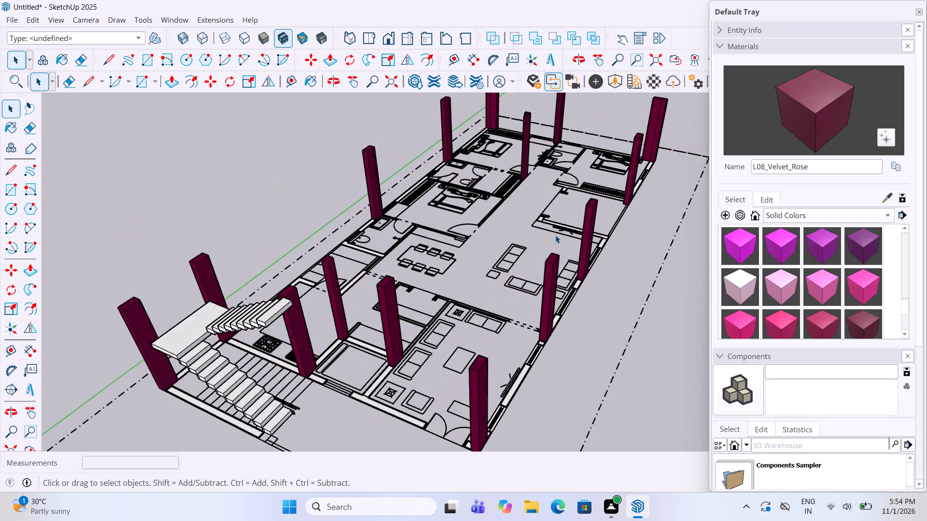
{"action": "scroll", "coordinate": [554, 234], "scroll_direction": "down", "scroll_amount": 3}
{"action": "scroll", "coordinate": [468, 346], "scroll_direction": "up", "scroll_amount": 10}
{"action": "scroll", "coordinate": [437, 370], "scroll_direction": "up", "scroll_amount": 4}
{"action": "double_click", "coordinate": [437, 370]}
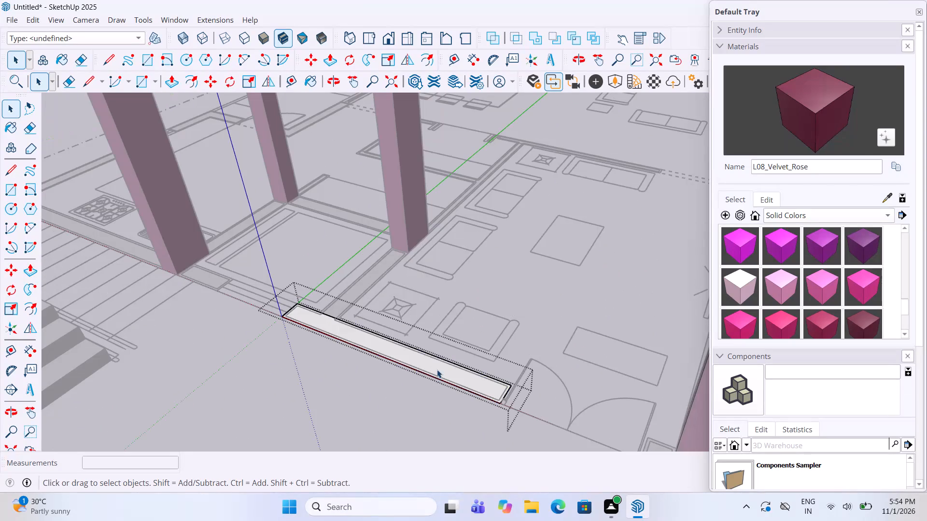
{"action": "key", "text": "p"}
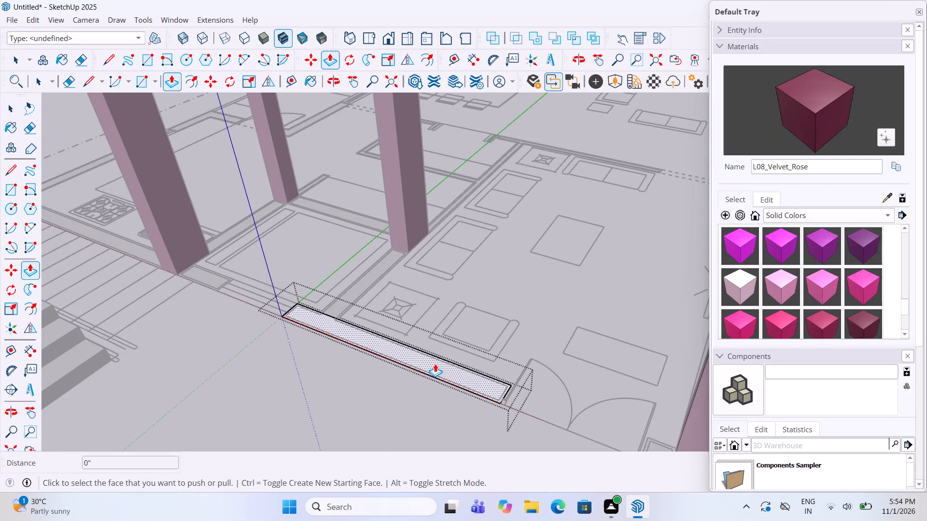
{"action": "left_click", "coordinate": [435, 364]}
{"action": "scroll", "coordinate": [435, 345], "scroll_direction": "down", "scroll_amount": 5}
{"action": "left_click", "coordinate": [618, 209]}
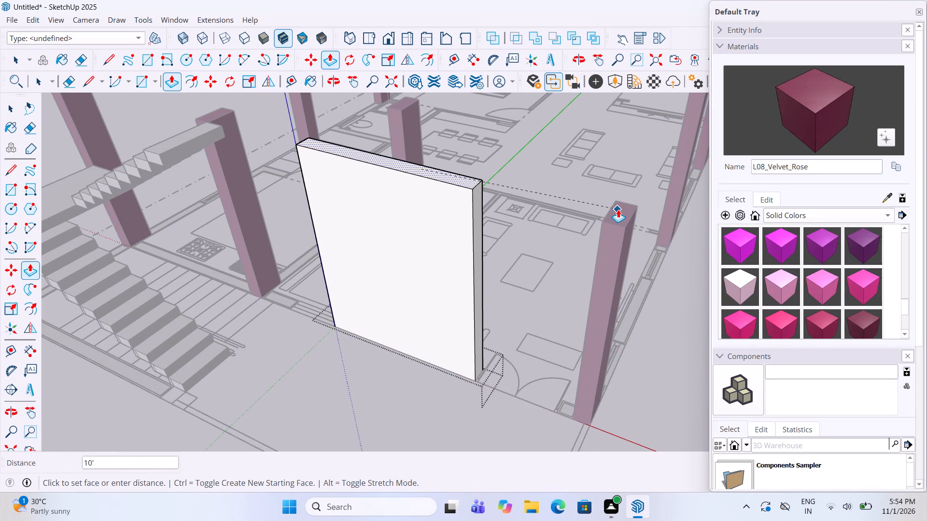
{"action": "key", "text": "space"}
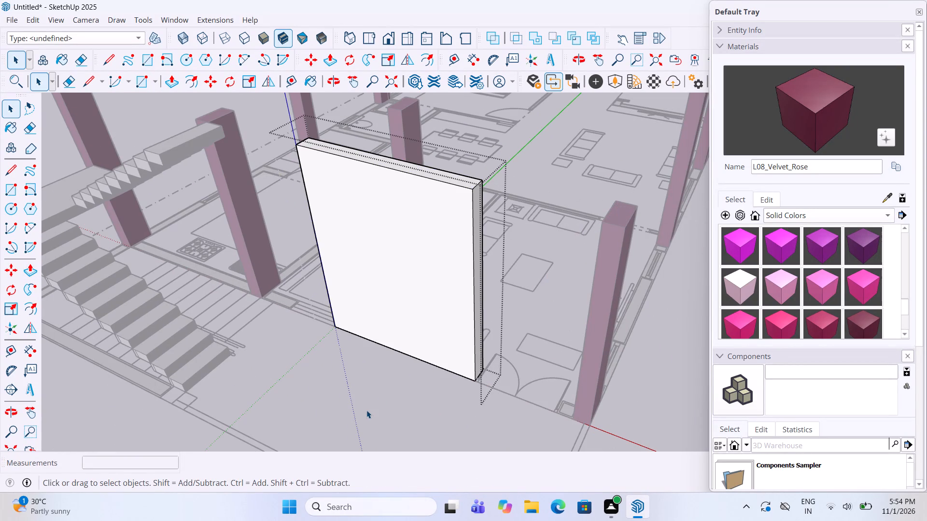
{"action": "left_click", "coordinate": [366, 410]}
Push/Pull the short wall piece between the double entrance door and the corner column up 10' inside its group, matching the column top.
{"action": "scroll", "coordinate": [371, 401], "scroll_direction": "down", "scroll_amount": 4}
{"action": "middle_click_drag", "start_coordinate": [326, 359], "coordinate": [388, 354]}
{"action": "scroll", "coordinate": [564, 370], "scroll_direction": "up", "scroll_amount": 7}
{"action": "double_click", "coordinate": [594, 402]}
{"action": "key", "text": "p"}
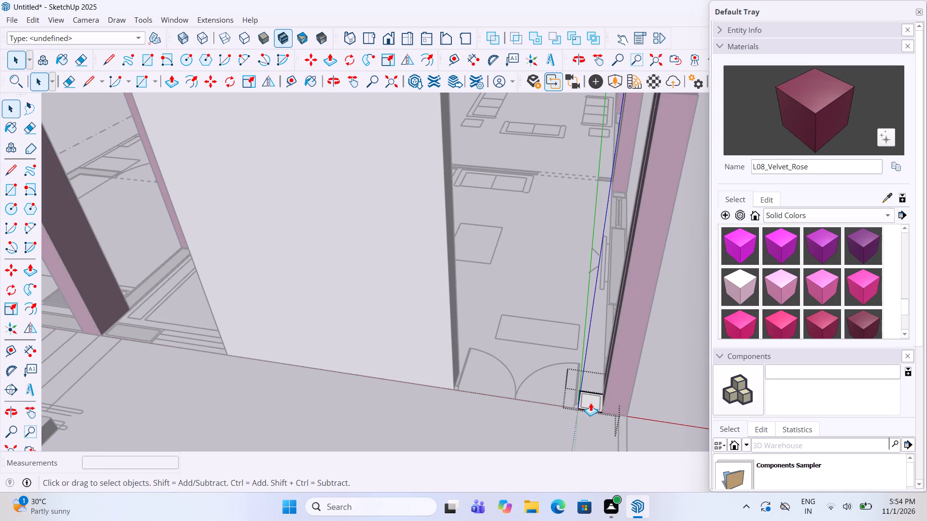
{"action": "left_click", "coordinate": [594, 397]}
{"action": "scroll", "coordinate": [596, 394], "scroll_direction": "down", "scroll_amount": 7}
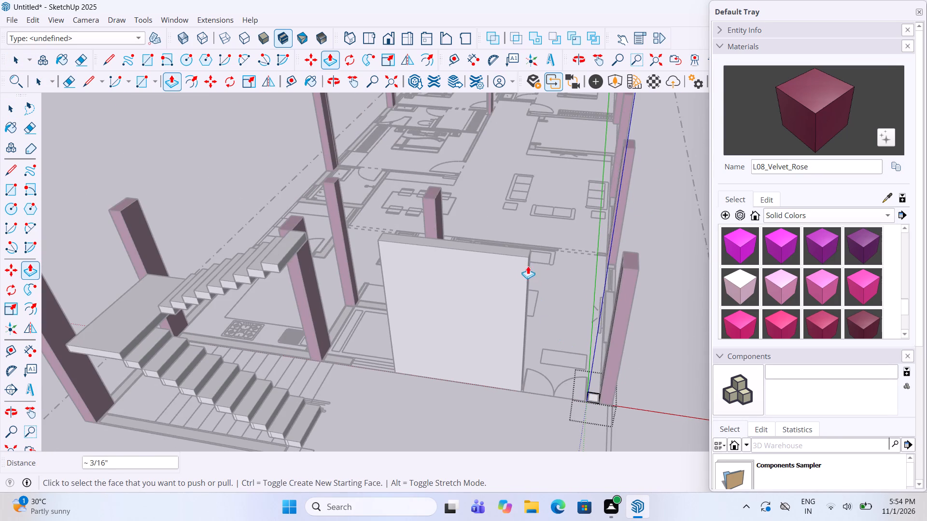
{"action": "left_click", "coordinate": [592, 397]}
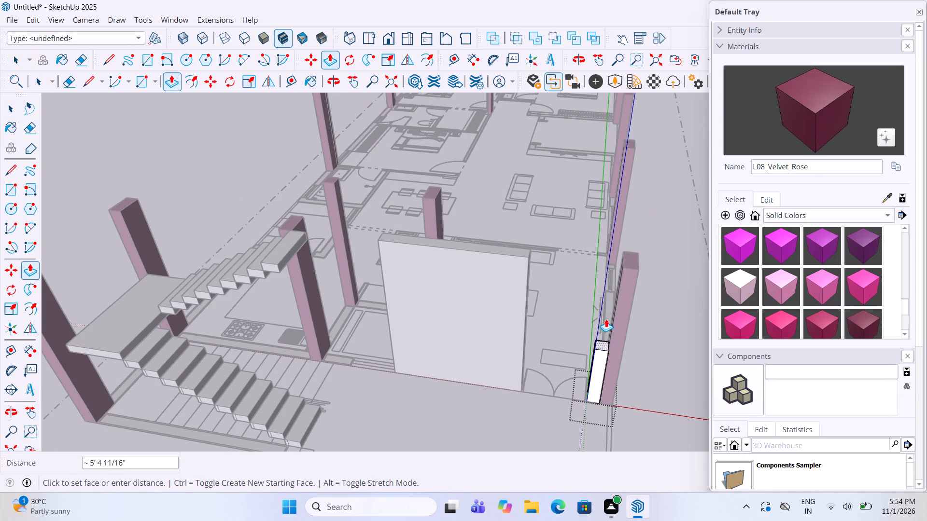
{"action": "left_click", "coordinate": [627, 265]}
{"action": "key", "text": "space"}
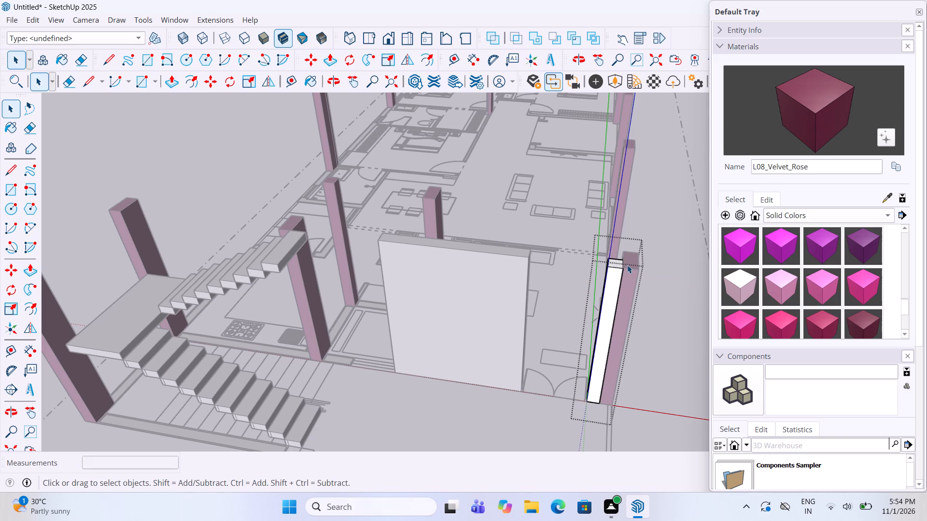
{"action": "left_click", "coordinate": [405, 466]}
{"action": "left_click", "coordinate": [407, 407]}
Push/Pull the short wall stub beside the kitchen column near the stair foot up 10' inside its group, matching the raised front wall.
{"action": "scroll", "coordinate": [347, 367], "scroll_direction": "up", "scroll_amount": 4}
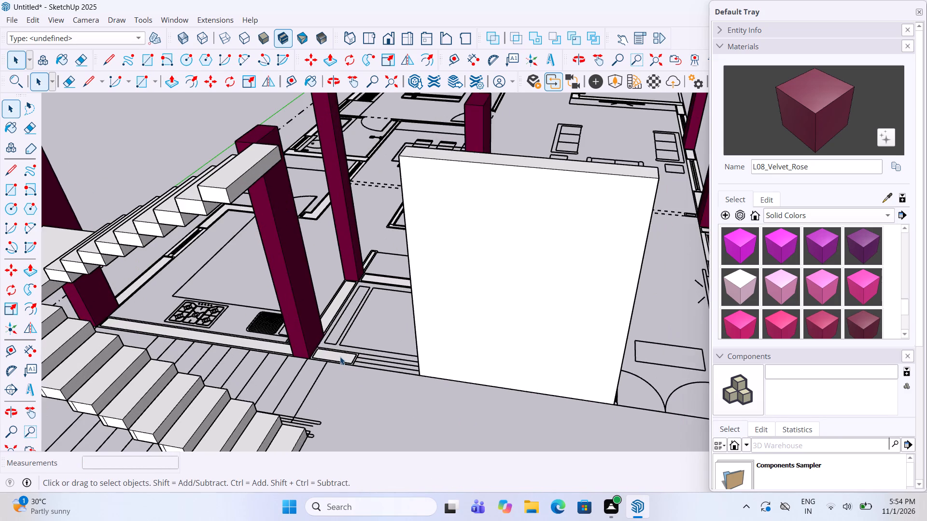
{"action": "double_click", "coordinate": [340, 356]}
{"action": "key", "text": "p"}
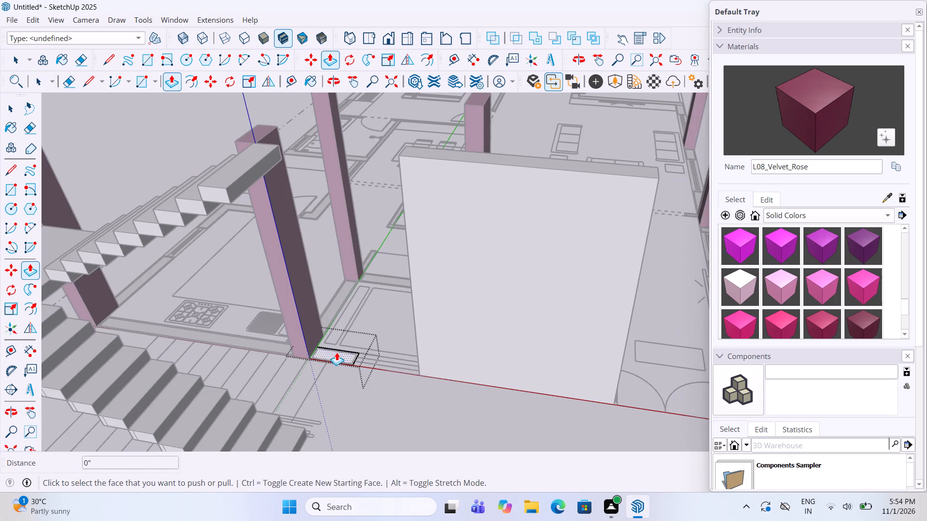
{"action": "left_click", "coordinate": [336, 352]}
{"action": "left_click", "coordinate": [440, 155]}
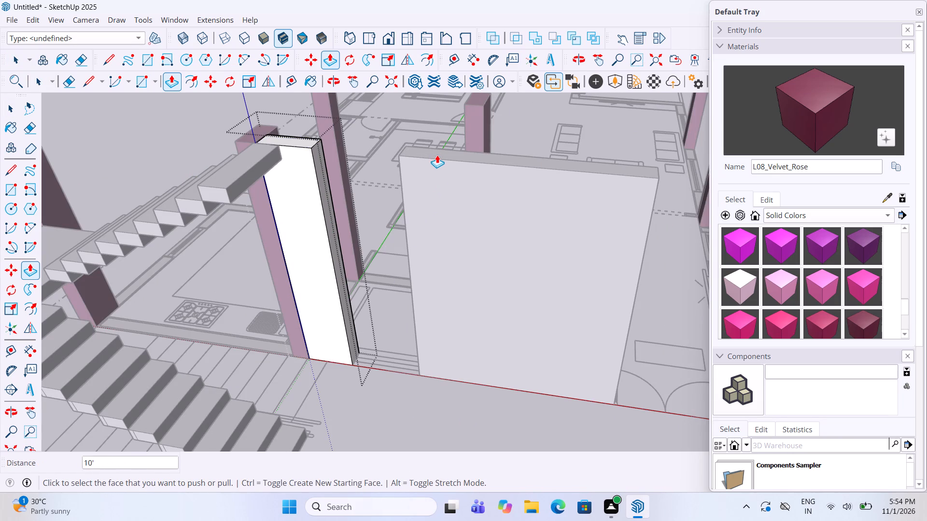
{"action": "key", "text": "space"}
{"action": "left_click", "coordinate": [463, 391]}
Push/Pull the wall between the kitchen counter and the staircase up 10' inside its group, matching the adjoining column top.
{"action": "scroll", "coordinate": [463, 391], "scroll_direction": "down", "scroll_amount": 3}
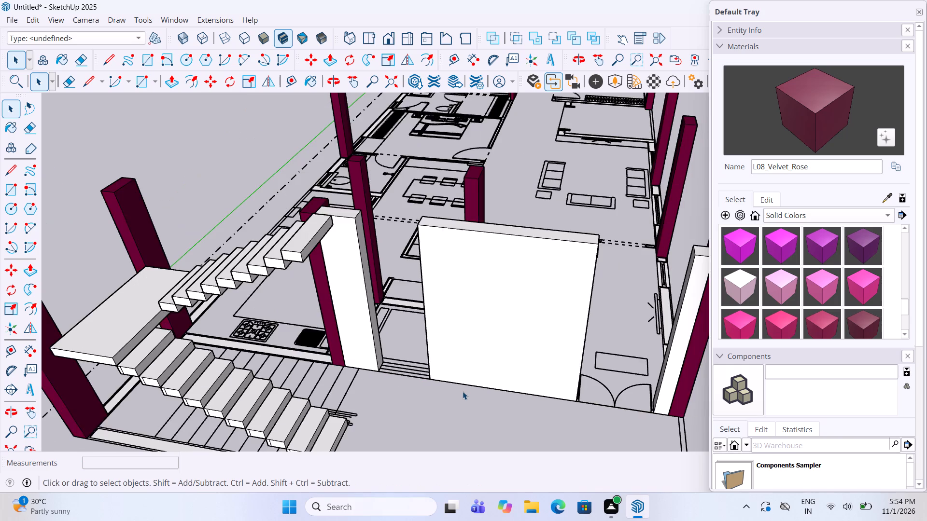
{"action": "middle_click_drag", "start_coordinate": [178, 274], "coordinate": [615, 270]}
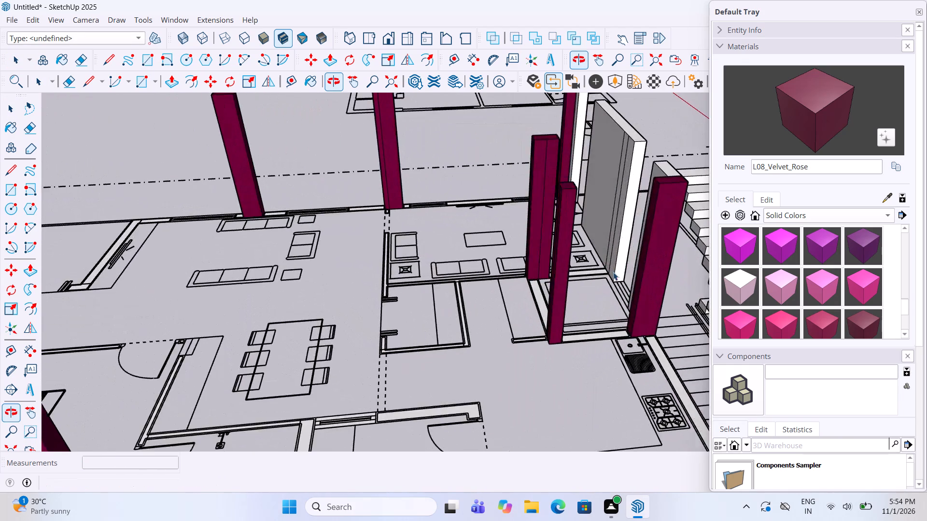
{"action": "scroll", "coordinate": [372, 237], "scroll_direction": "down", "scroll_amount": 7}
{"action": "scroll", "coordinate": [521, 287], "scroll_direction": "up", "scroll_amount": 5}
{"action": "middle_click_drag", "start_coordinate": [460, 324], "coordinate": [524, 316]}
{"action": "scroll", "coordinate": [524, 316], "scroll_direction": "up", "scroll_amount": 4}
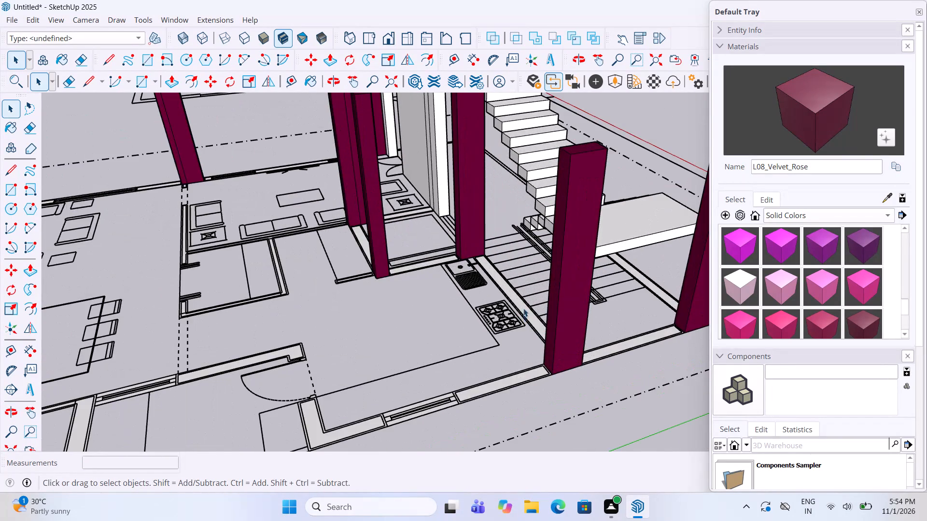
{"action": "double_click", "coordinate": [523, 308]}
{"action": "key", "text": "p"}
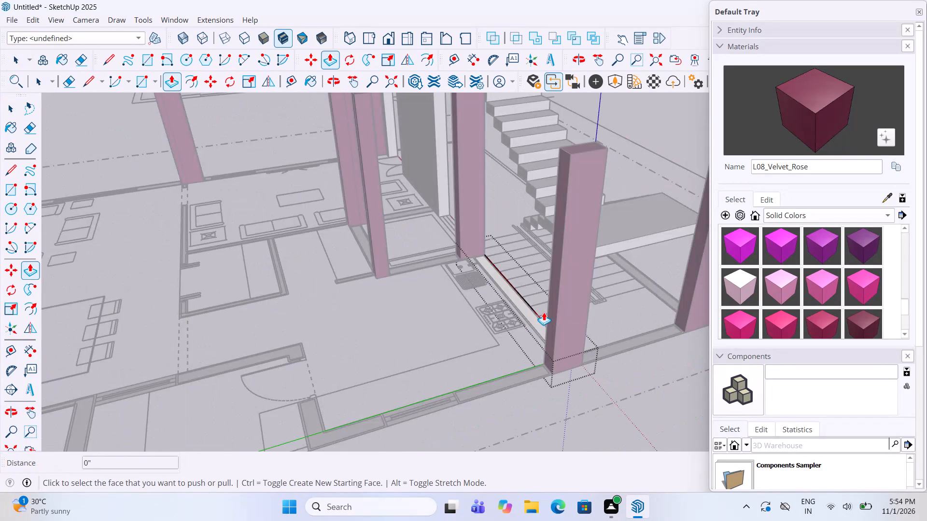
{"action": "left_click", "coordinate": [534, 319]}
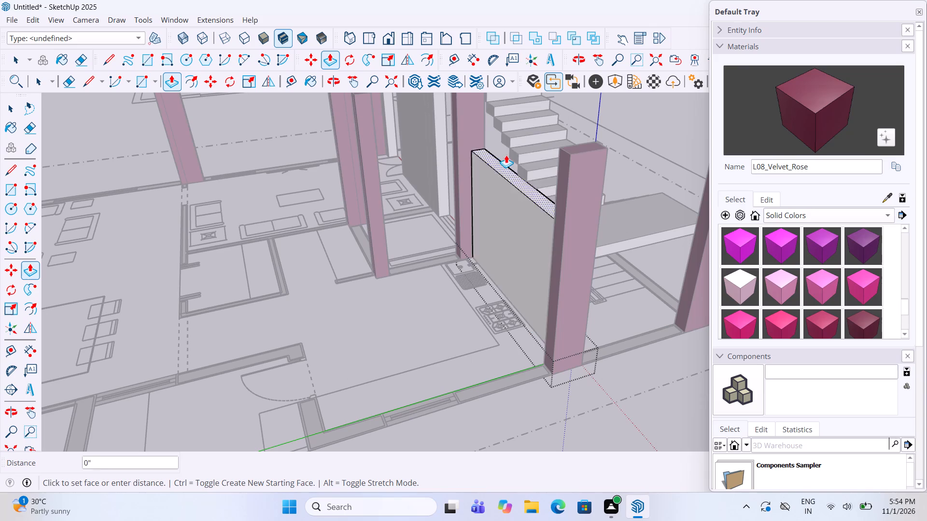
{"action": "left_click", "coordinate": [580, 144]}
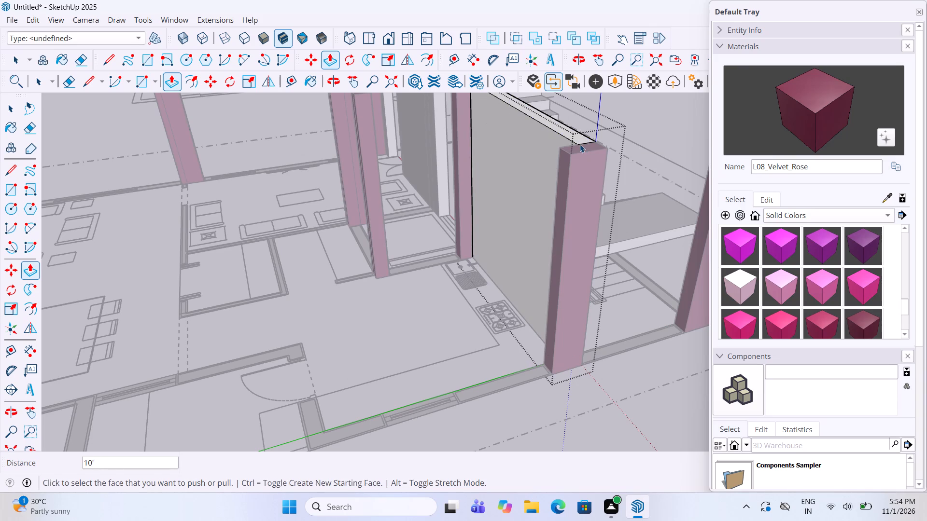
{"action": "key", "text": "space"}
{"action": "left_click", "coordinate": [405, 329]}
Push/Pull the outer wall segment between the kitchen window and the corner column up 10' inside its group, matching the column top.
{"action": "scroll", "coordinate": [405, 329], "scroll_direction": "down", "scroll_amount": 5}
{"action": "middle_click_drag", "start_coordinate": [411, 337], "coordinate": [380, 337]}
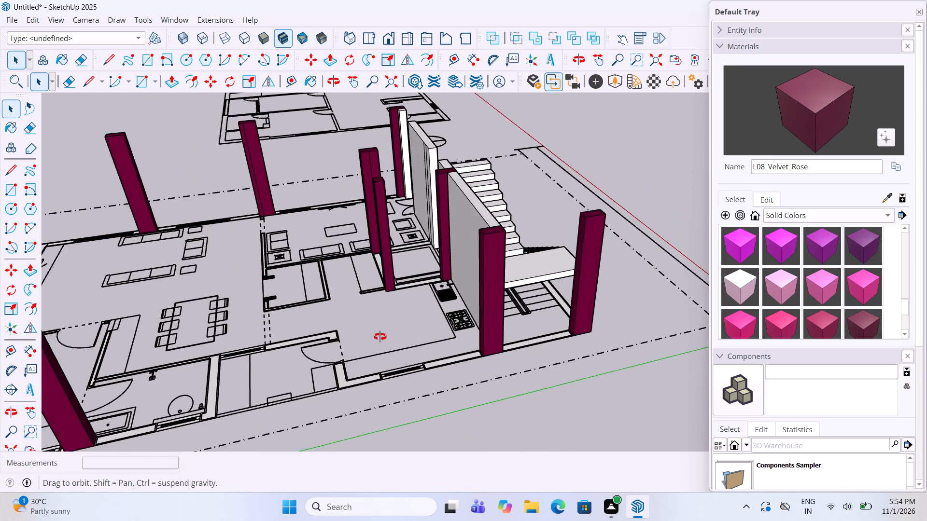
{"action": "middle_click_drag", "start_coordinate": [380, 337], "coordinate": [303, 418]}
{"action": "scroll", "coordinate": [462, 325], "scroll_direction": "up", "scroll_amount": 4}
{"action": "left_click", "coordinate": [405, 387]}
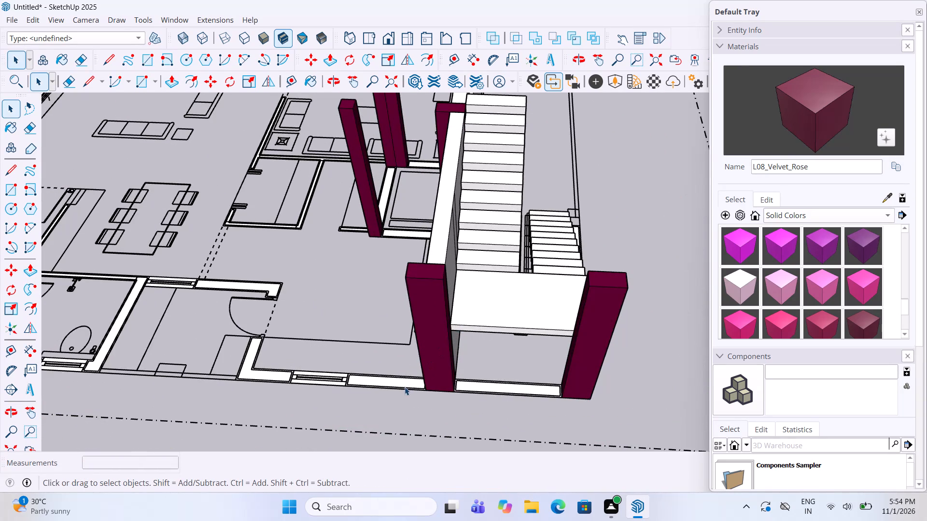
{"action": "double_click", "coordinate": [400, 379]}
{"action": "key", "text": "p"}
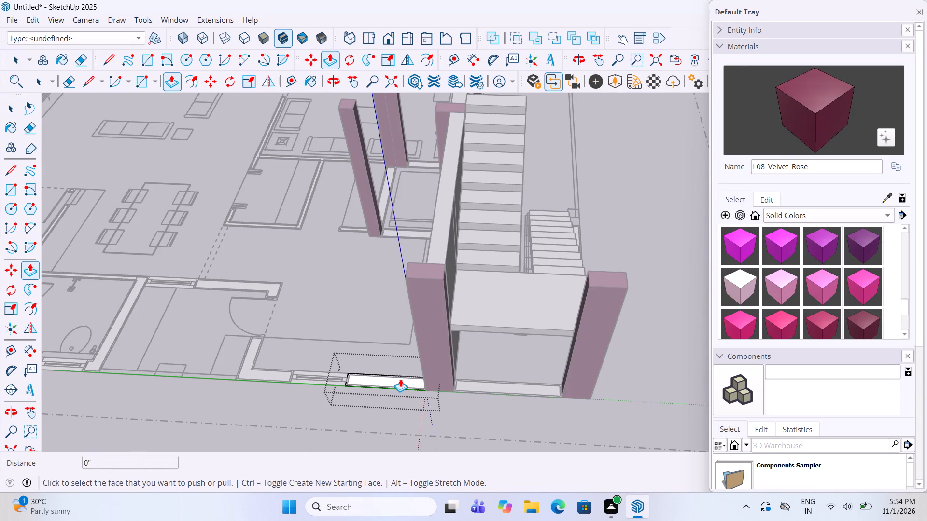
{"action": "left_click", "coordinate": [405, 378]}
{"action": "left_click", "coordinate": [423, 274]}
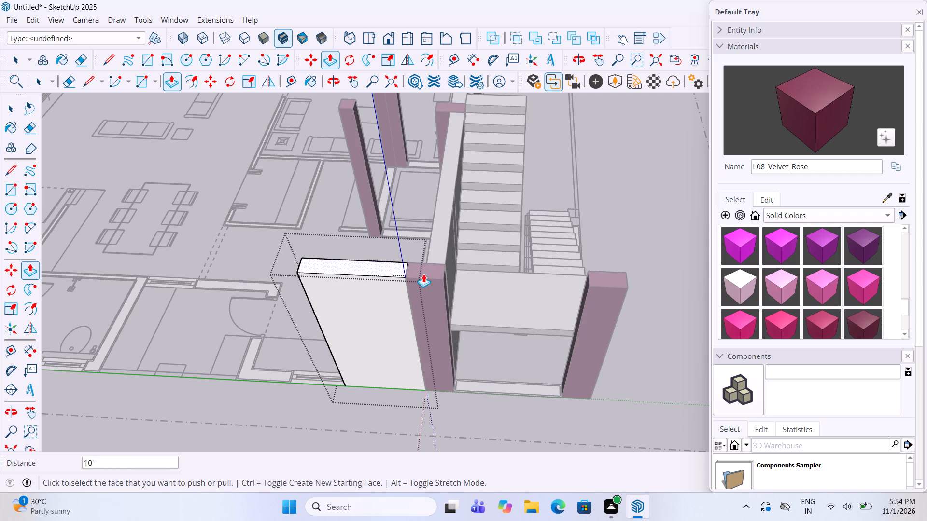
{"action": "key", "text": "space"}
{"action": "left_click", "coordinate": [480, 408]}
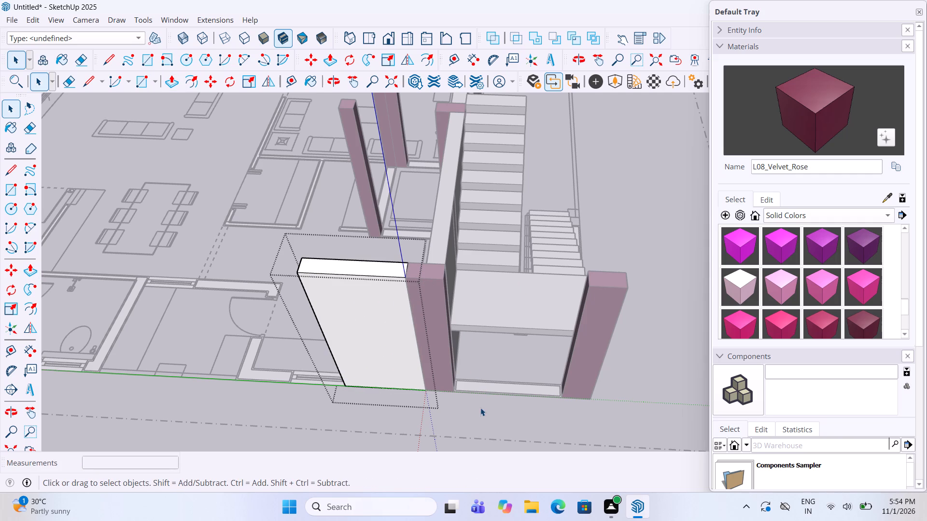
Push/Pull the outer wall between the two columns behind the stair landing up 10' inside its group, matching the column top.
{"action": "double_click", "coordinate": [480, 385]}
{"action": "key", "text": "p"}
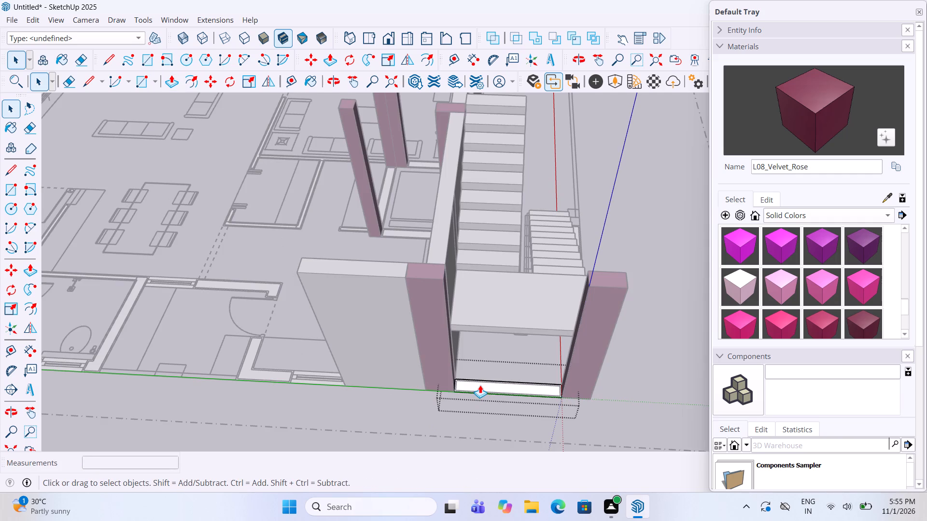
{"action": "left_click", "coordinate": [479, 385]}
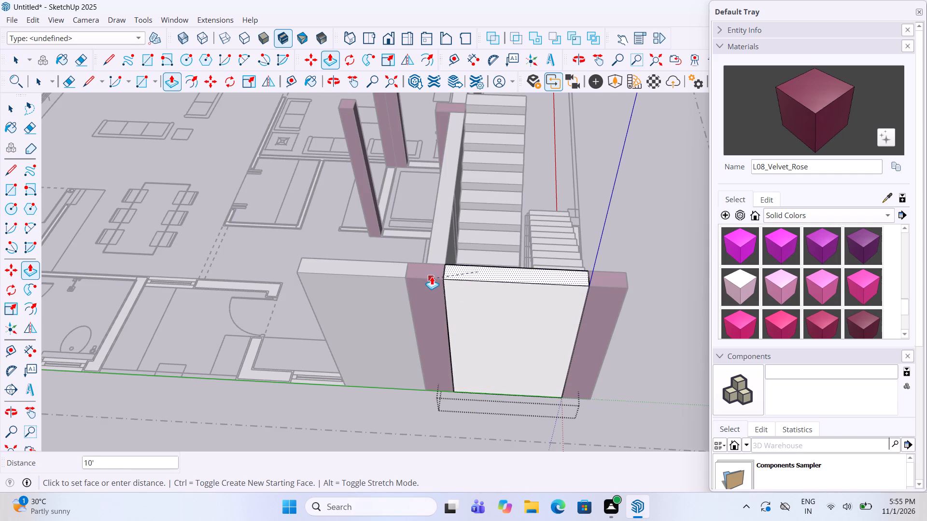
{"action": "left_click", "coordinate": [432, 276]}
{"action": "key", "text": "space"}
{"action": "left_click", "coordinate": [365, 410]}
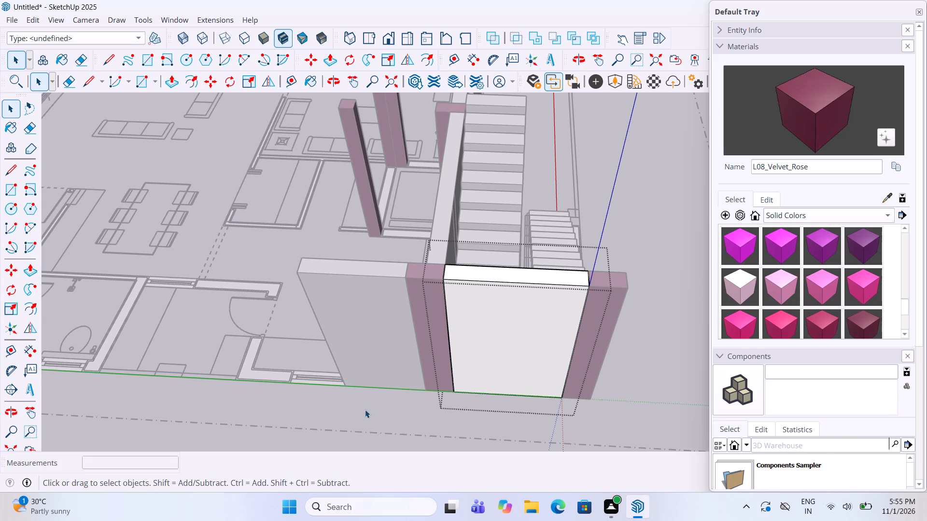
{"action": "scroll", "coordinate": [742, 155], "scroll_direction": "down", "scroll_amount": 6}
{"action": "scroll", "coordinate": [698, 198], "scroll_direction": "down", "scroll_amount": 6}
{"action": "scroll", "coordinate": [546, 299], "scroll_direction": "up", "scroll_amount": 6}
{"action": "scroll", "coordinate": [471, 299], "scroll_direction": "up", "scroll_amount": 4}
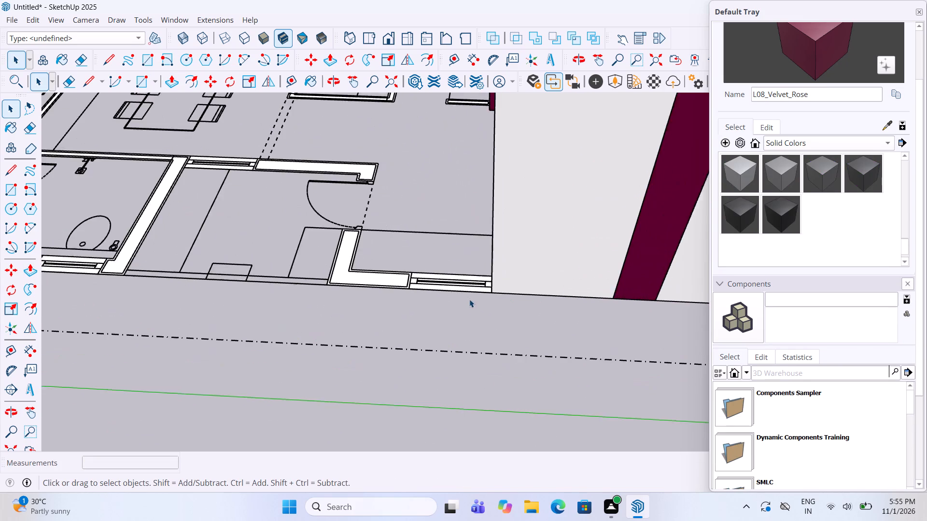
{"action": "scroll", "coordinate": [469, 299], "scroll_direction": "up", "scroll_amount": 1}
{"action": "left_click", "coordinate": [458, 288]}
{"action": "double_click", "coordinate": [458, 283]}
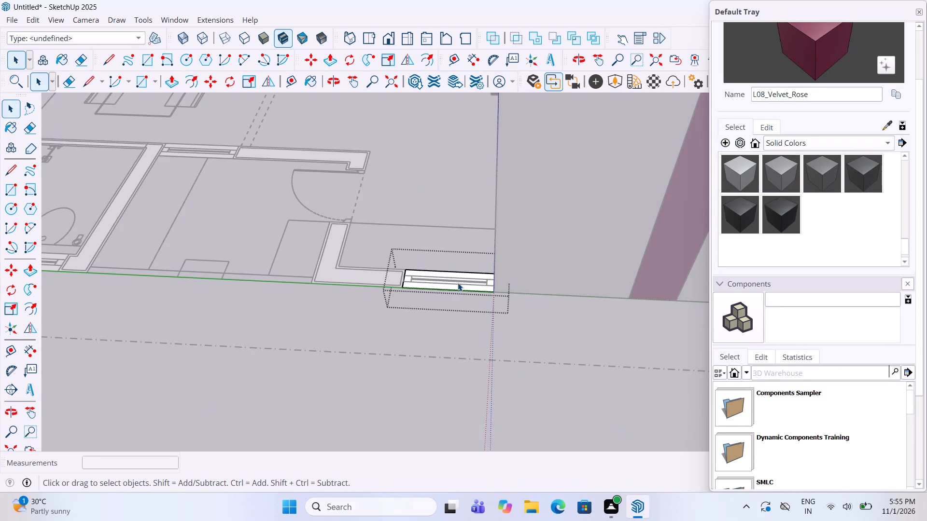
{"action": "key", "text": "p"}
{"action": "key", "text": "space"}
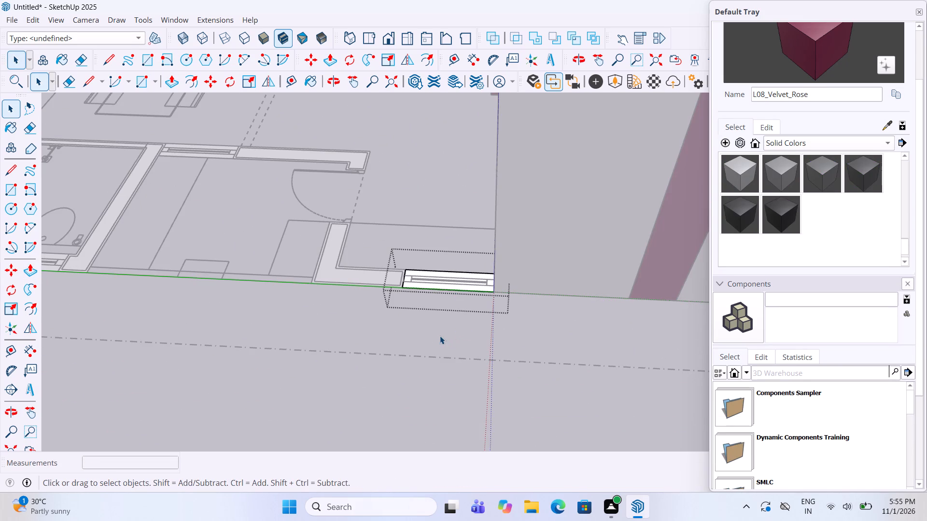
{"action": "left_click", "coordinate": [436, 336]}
Push/Pull the L-shaped wall between the kitchen window and the utility door up 10' inside its group, matching the raised outer wall.
{"action": "scroll", "coordinate": [446, 332], "scroll_direction": "down", "scroll_amount": 9}
{"action": "scroll", "coordinate": [381, 311], "scroll_direction": "up", "scroll_amount": 5}
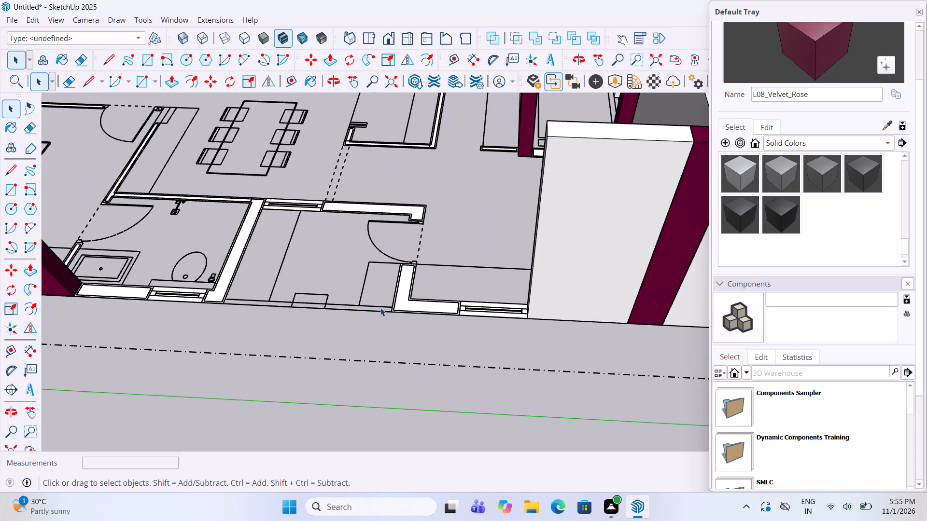
{"action": "double_click", "coordinate": [403, 304]}
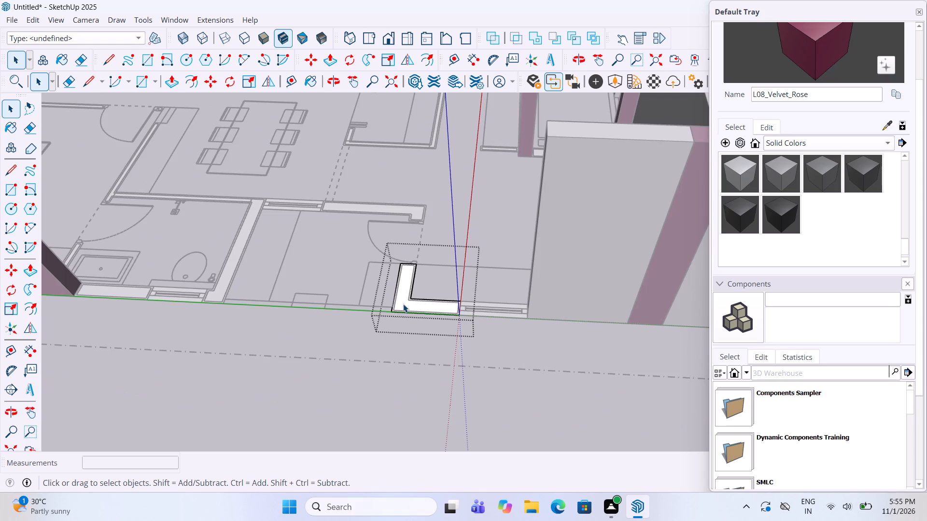
{"action": "key", "text": "p"}
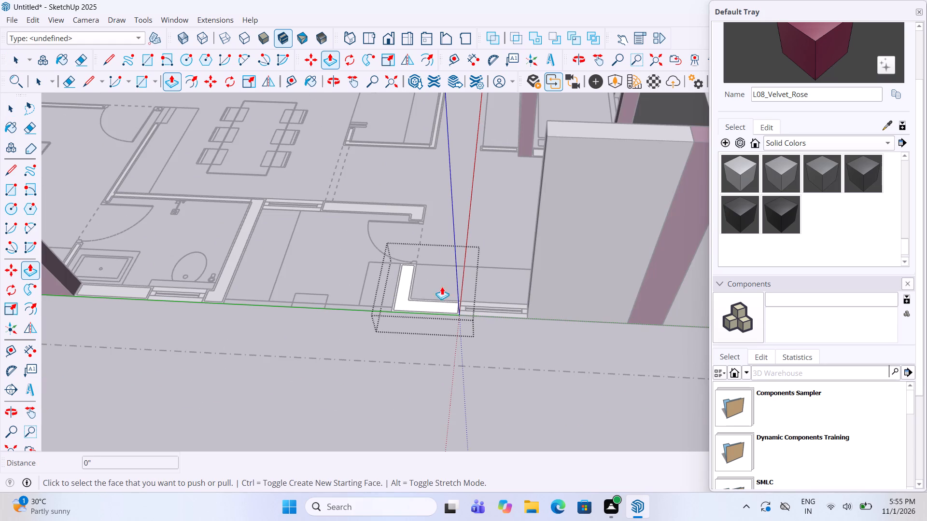
{"action": "left_click", "coordinate": [418, 302]}
{"action": "scroll", "coordinate": [434, 272], "scroll_direction": "down", "scroll_amount": 2}
{"action": "left_click", "coordinate": [551, 159]}
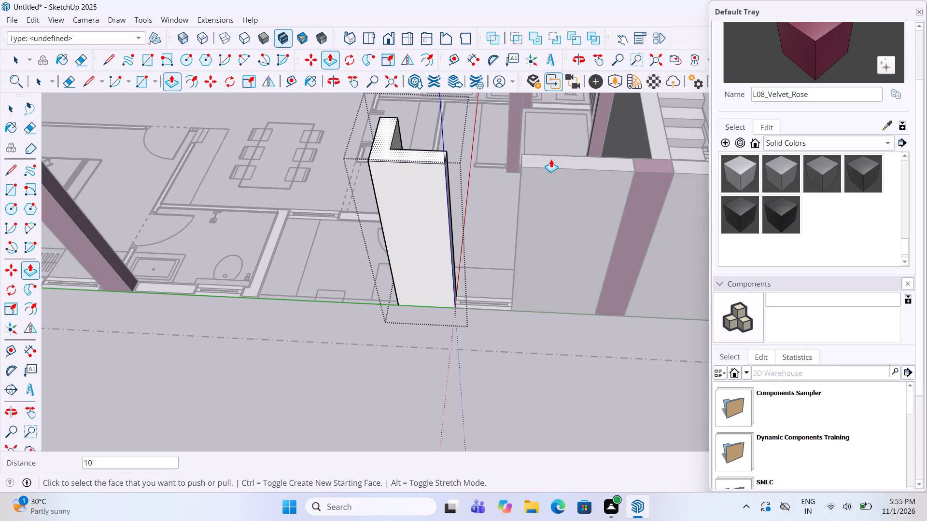
Push/Pull the wall between the dining area and the utility door up 10' inside its group, matching the raised L-shaped wall.
{"action": "key", "text": "space"}
{"action": "left_click", "coordinate": [426, 371]}
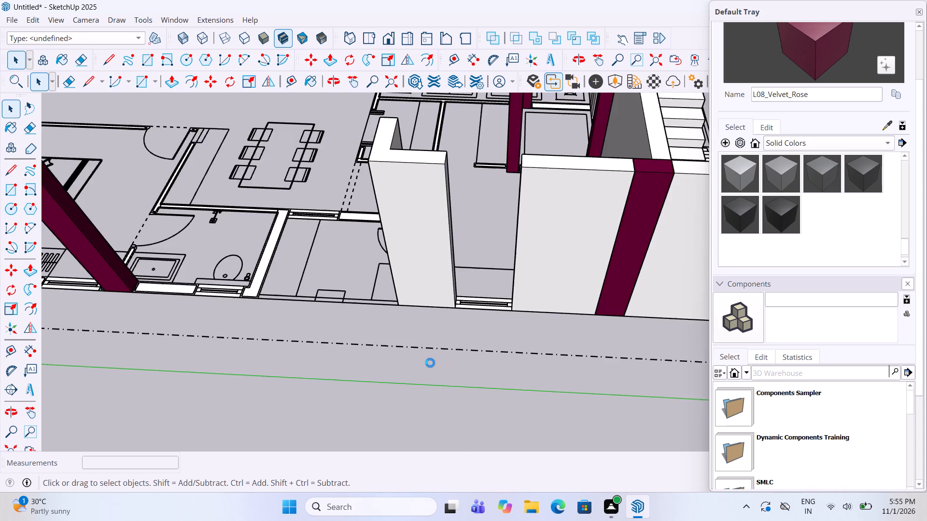
{"action": "scroll", "coordinate": [430, 363], "scroll_direction": "down", "scroll_amount": 6}
{"action": "scroll", "coordinate": [278, 255], "scroll_direction": "up", "scroll_amount": 4}
{"action": "middle_click_drag", "start_coordinate": [303, 248], "coordinate": [366, 227]}
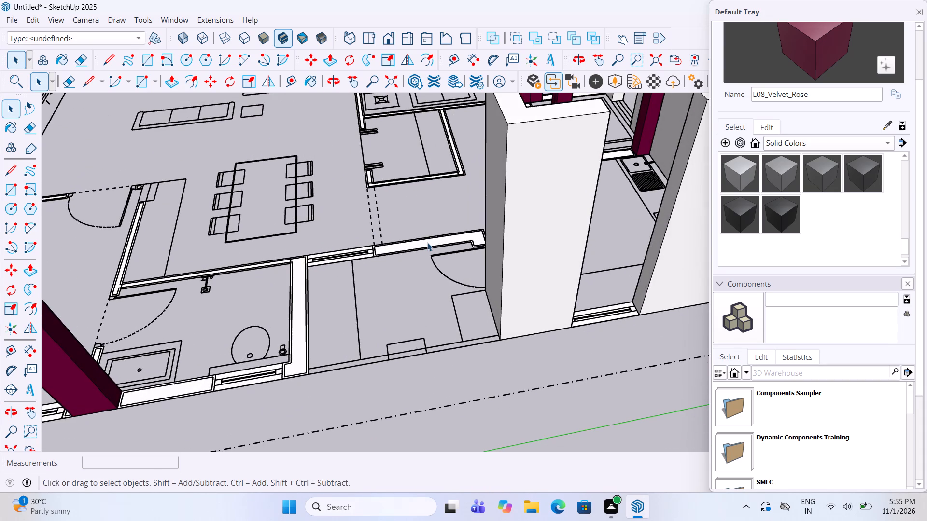
{"action": "double_click", "coordinate": [427, 243]}
{"action": "key", "text": "p"}
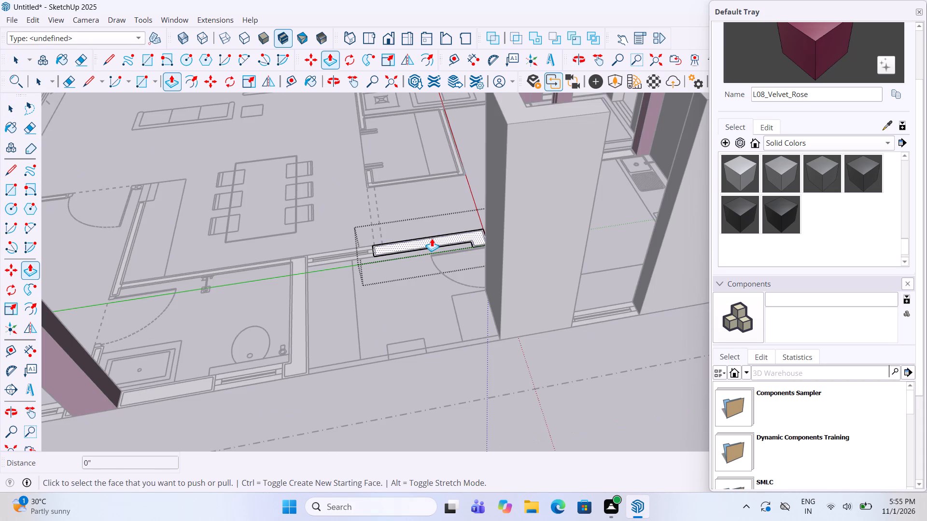
{"action": "left_click", "coordinate": [432, 238]}
{"action": "left_click", "coordinate": [532, 113]}
{"action": "key", "text": "space"}
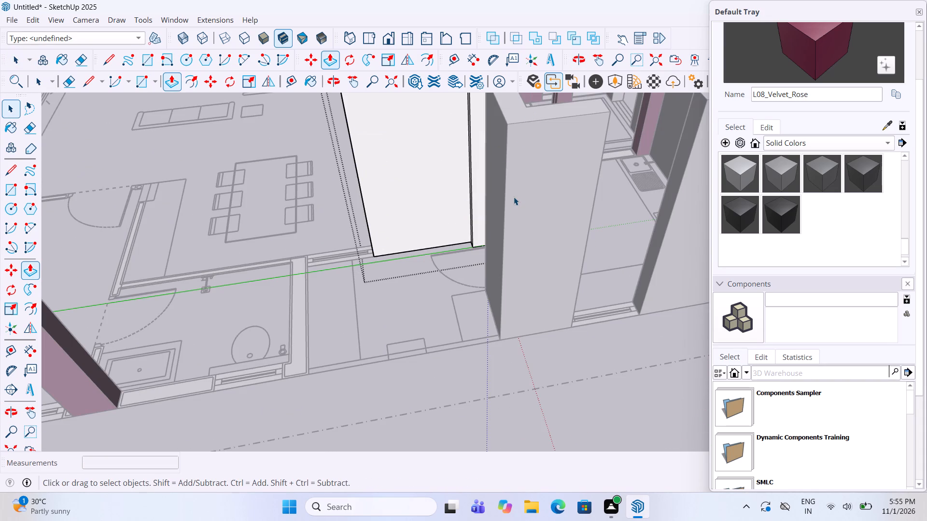
{"action": "left_click", "coordinate": [389, 302]}
Push/Pull the cross wall between the toilet and the utility area up 10' inside its group, matching the raised L-shaped wall.
{"action": "double_click", "coordinate": [301, 347]}
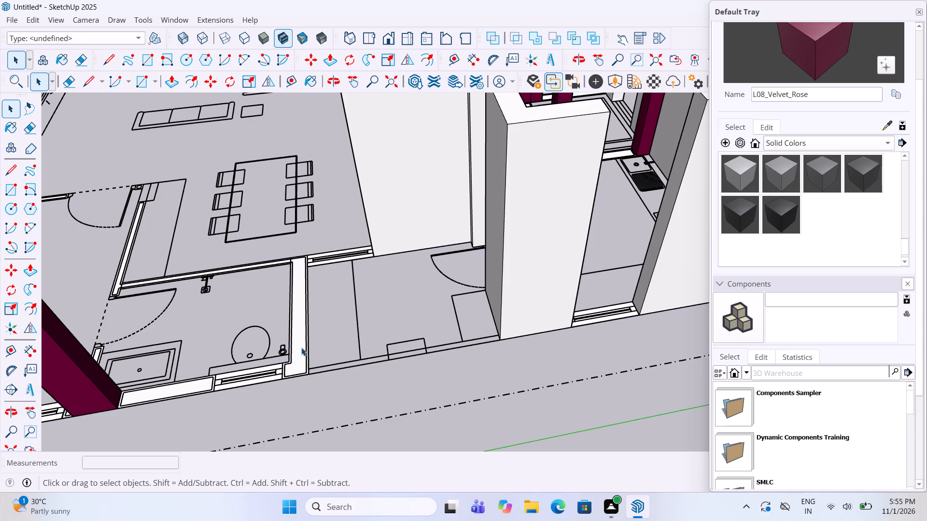
{"action": "key", "text": "p"}
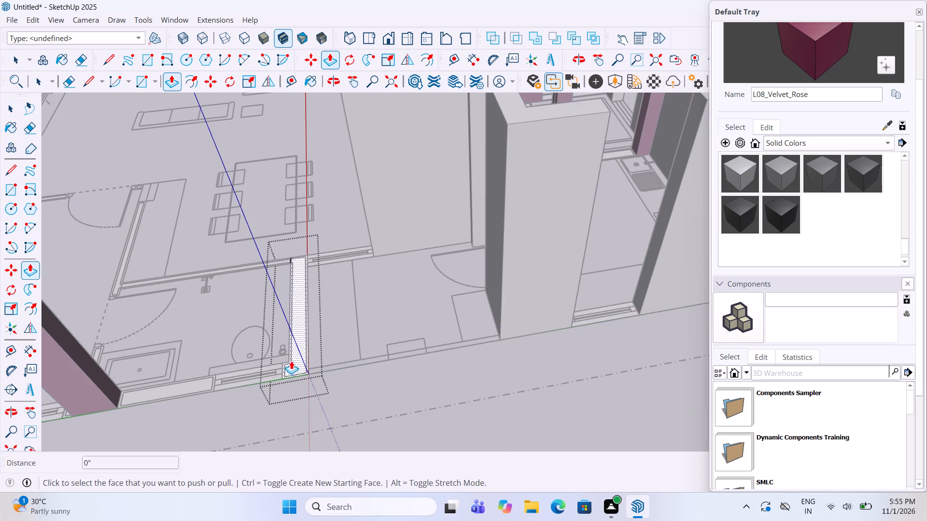
{"action": "left_click", "coordinate": [293, 362]}
{"action": "left_click", "coordinate": [531, 120]}
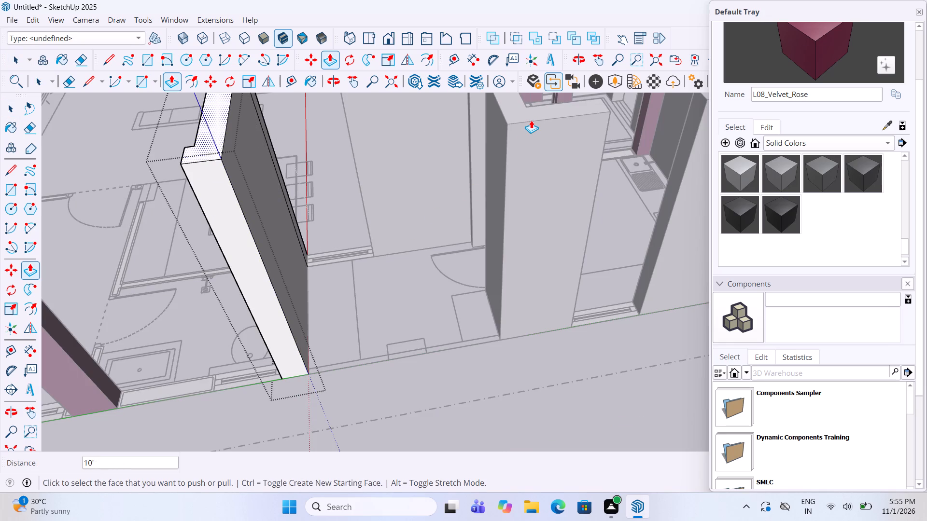
{"action": "key", "text": "space"}
{"action": "left_click", "coordinate": [474, 338]}
Push/Pull the outer wall segment between the toilet window and the adjacent column up 10' inside its group, matching the column top.
{"action": "scroll", "coordinate": [517, 282], "scroll_direction": "down", "scroll_amount": 4}
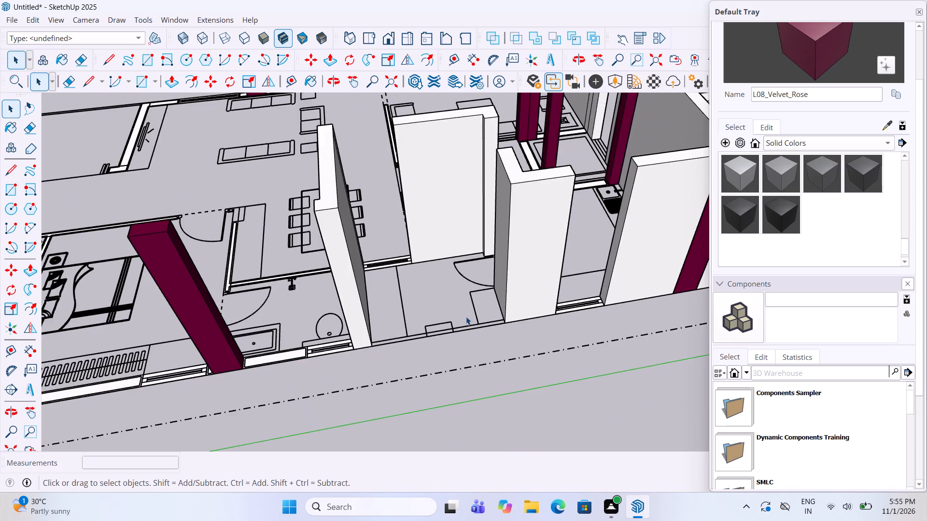
{"action": "scroll", "coordinate": [236, 390], "scroll_direction": "up", "scroll_amount": 4}
{"action": "double_click", "coordinate": [274, 348]}
{"action": "key", "text": "p"}
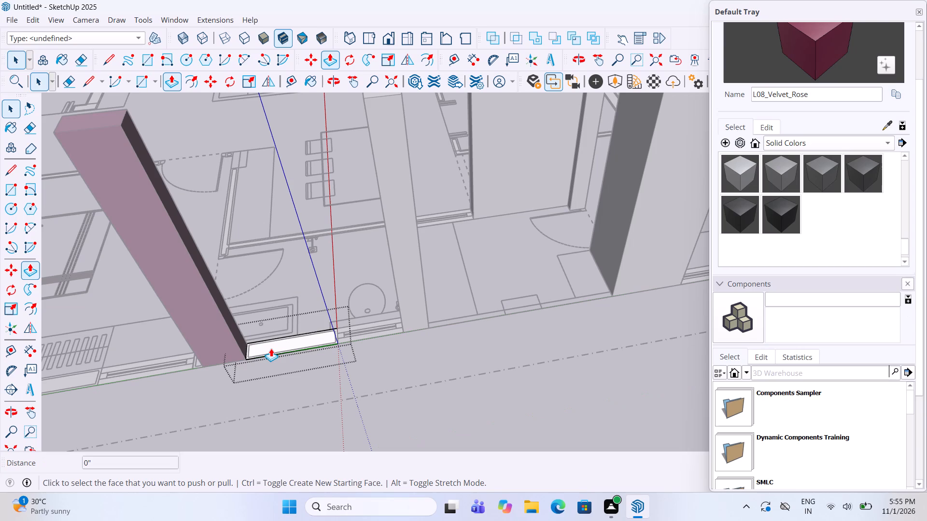
{"action": "left_click", "coordinate": [275, 343]}
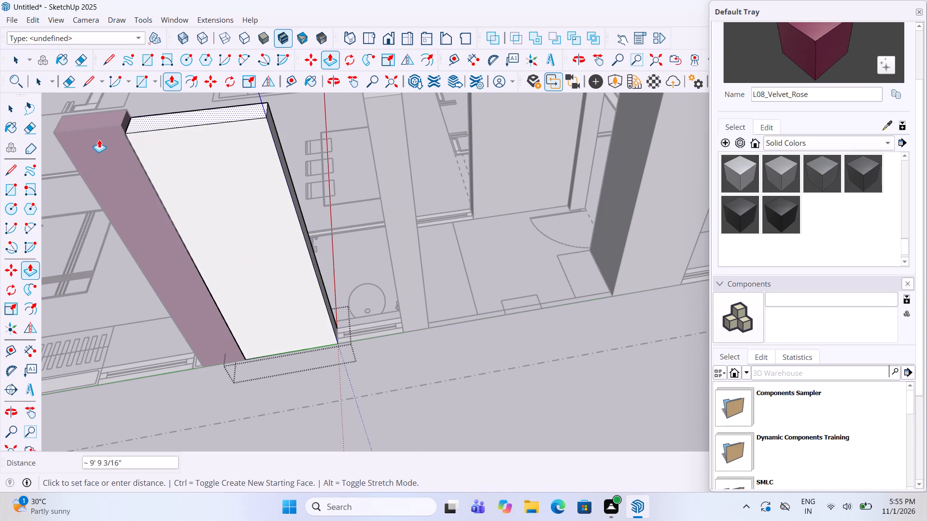
{"action": "left_click", "coordinate": [110, 123]}
{"action": "key", "text": "space"}
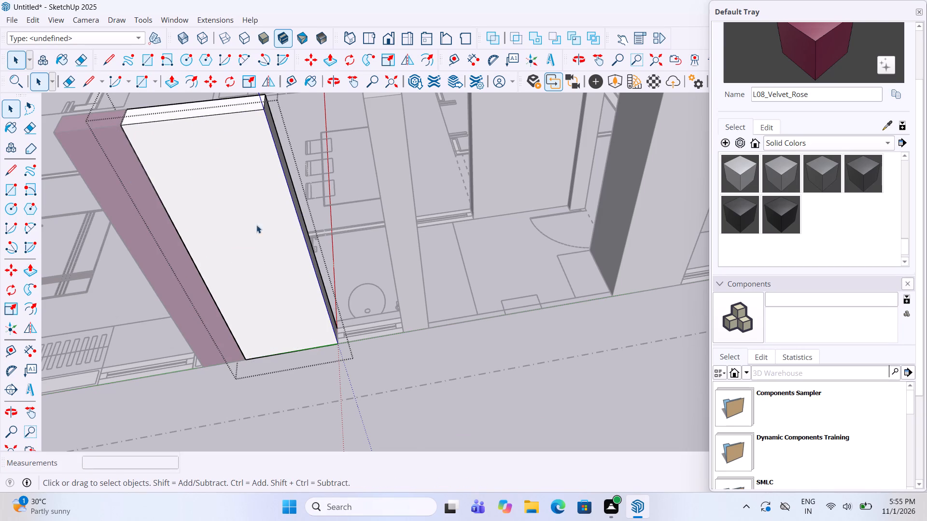
{"action": "left_click", "coordinate": [436, 372]}
Push/Pull the long outer wall behind the middle bedroom's wardrobe up 10' inside its group, matching the column top.
{"action": "scroll", "coordinate": [531, 299], "scroll_direction": "down", "scroll_amount": 7}
{"action": "scroll", "coordinate": [277, 348], "scroll_direction": "up", "scroll_amount": 6}
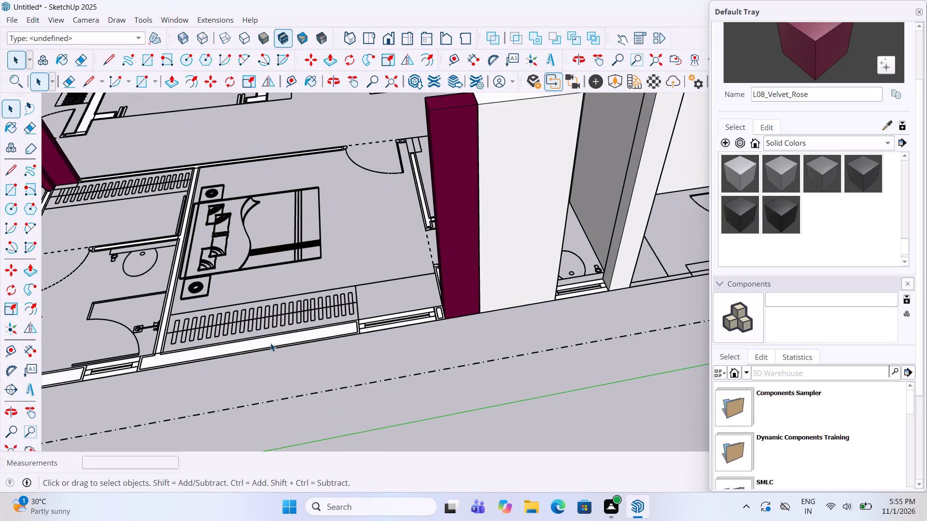
{"action": "double_click", "coordinate": [270, 343]}
{"action": "key", "text": "p"}
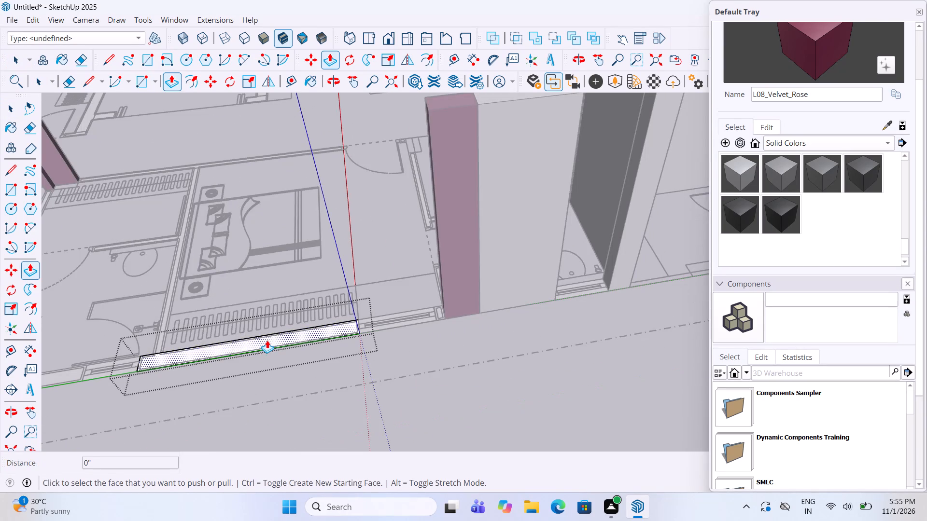
{"action": "left_click", "coordinate": [267, 340]}
{"action": "scroll", "coordinate": [267, 340], "scroll_direction": "down", "scroll_amount": 3}
{"action": "left_click", "coordinate": [399, 165]}
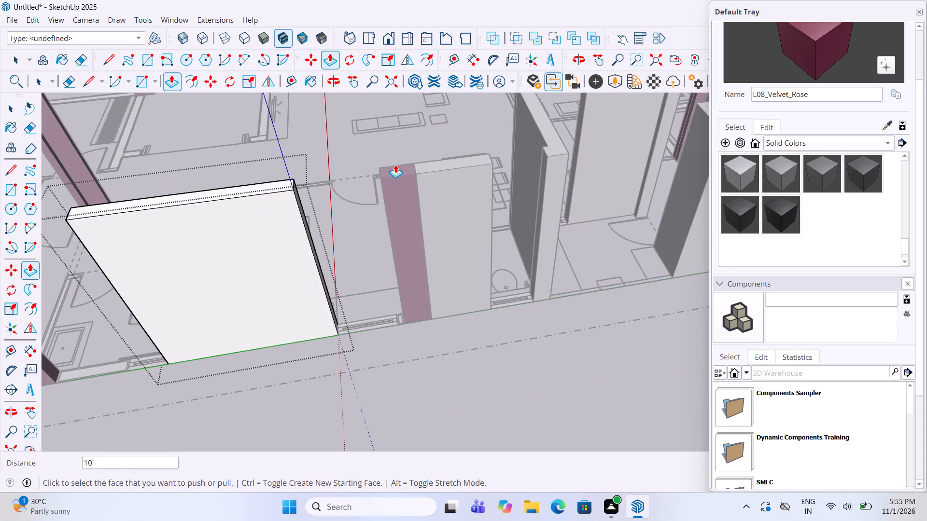
{"action": "key", "text": "space"}
{"action": "left_click", "coordinate": [502, 393]}
Push/Pull the short outer wall between the next bathroom's window and the column up 10' inside its group, matching the column top.
{"action": "scroll", "coordinate": [548, 264], "scroll_direction": "down", "scroll_amount": 4}
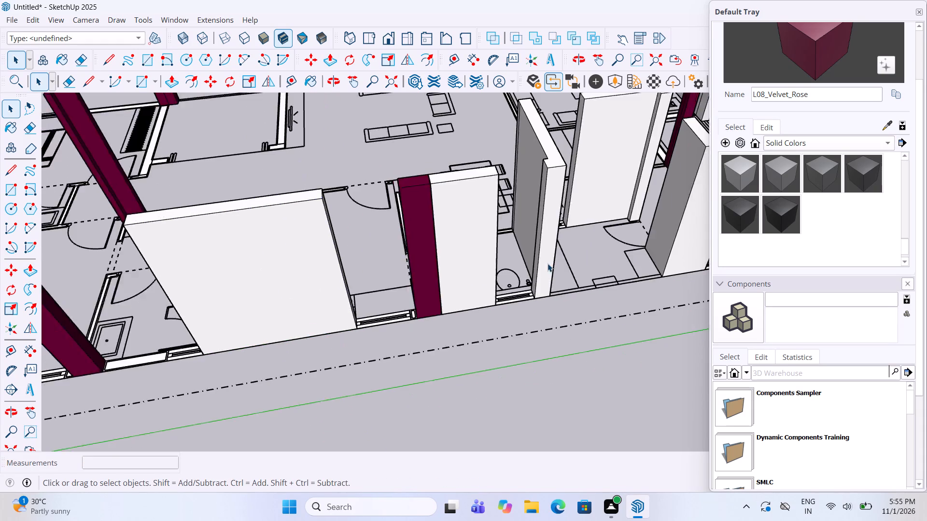
{"action": "scroll", "coordinate": [548, 263], "scroll_direction": "down", "scroll_amount": 3}
{"action": "scroll", "coordinate": [300, 307], "scroll_direction": "up", "scroll_amount": 11}
{"action": "double_click", "coordinate": [330, 334]}
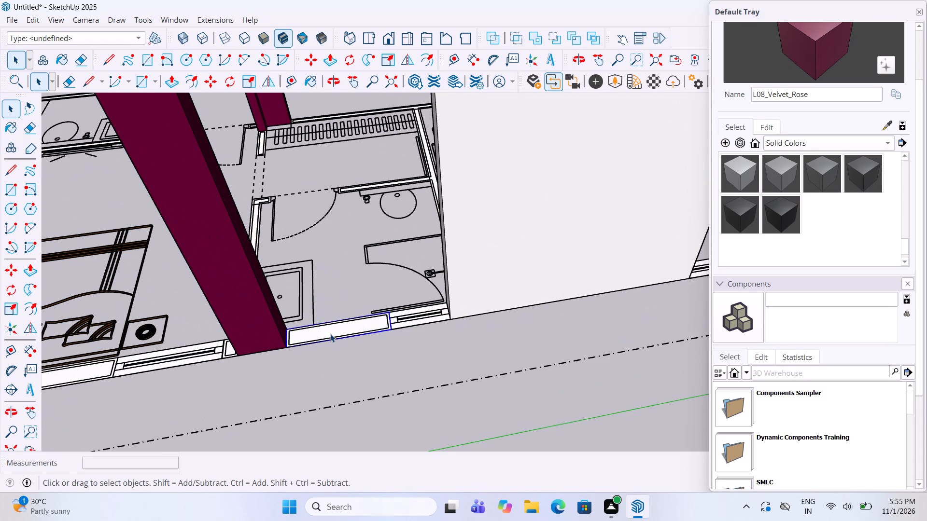
{"action": "key", "text": "p"}
{"action": "left_click", "coordinate": [337, 323]}
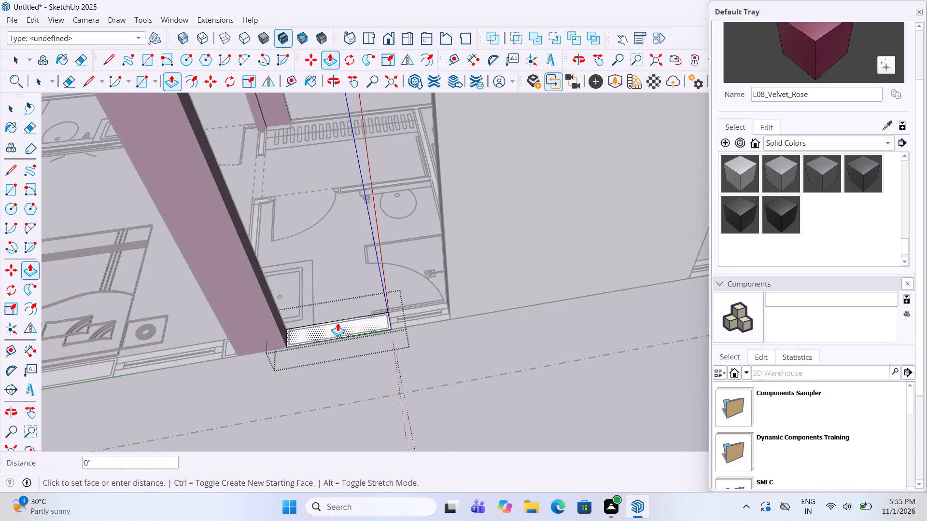
{"action": "scroll", "coordinate": [337, 323], "scroll_direction": "down", "scroll_amount": 6}
{"action": "left_click", "coordinate": [249, 199]}
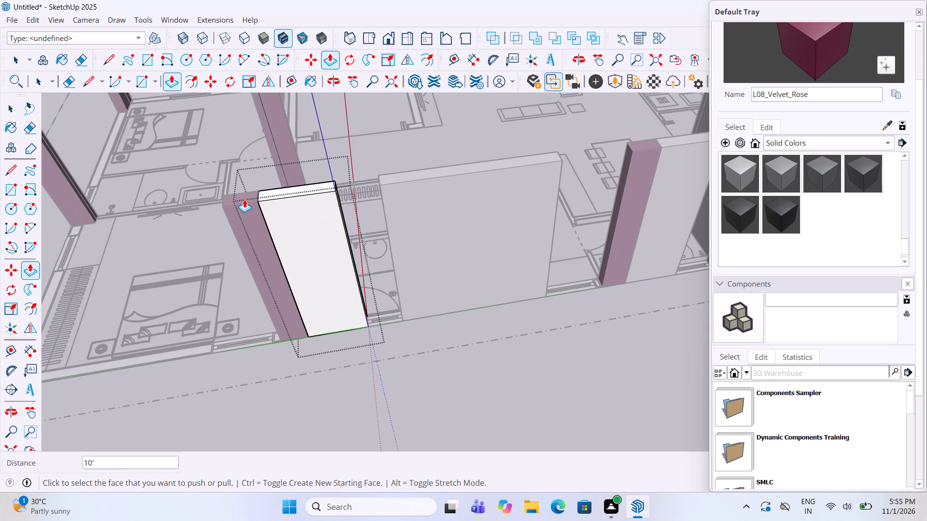
{"action": "key", "text": "space"}
{"action": "left_click", "coordinate": [487, 345]}
Push/Pull the outer wall behind the corner bedroom's bed up 10' inside its group, matching the column top.
{"action": "scroll", "coordinate": [487, 345], "scroll_direction": "down", "scroll_amount": 4}
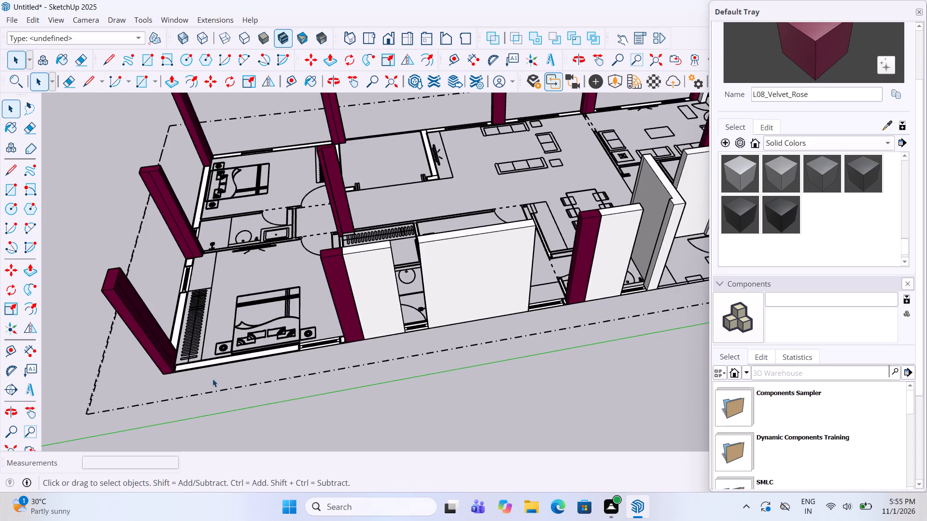
{"action": "scroll", "coordinate": [211, 379], "scroll_direction": "up", "scroll_amount": 8}
{"action": "double_click", "coordinate": [207, 350]}
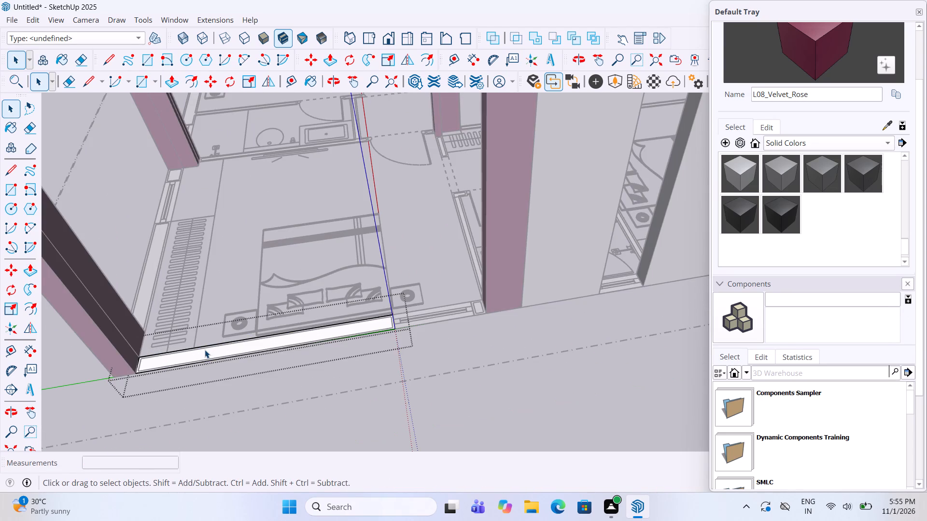
{"action": "key", "text": "p"}
{"action": "left_click", "coordinate": [214, 350]}
{"action": "scroll", "coordinate": [215, 349], "scroll_direction": "down", "scroll_amount": 6}
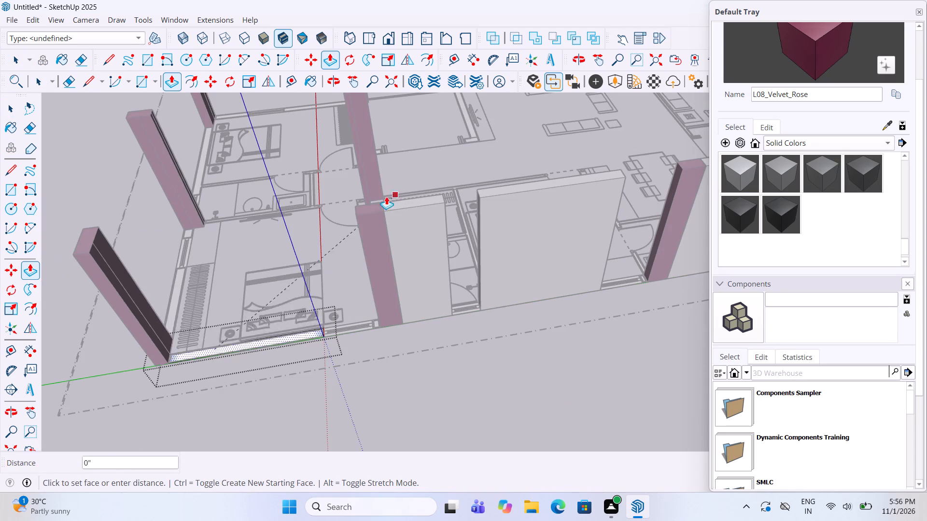
{"action": "left_click", "coordinate": [362, 206]}
{"action": "key", "text": "space"}
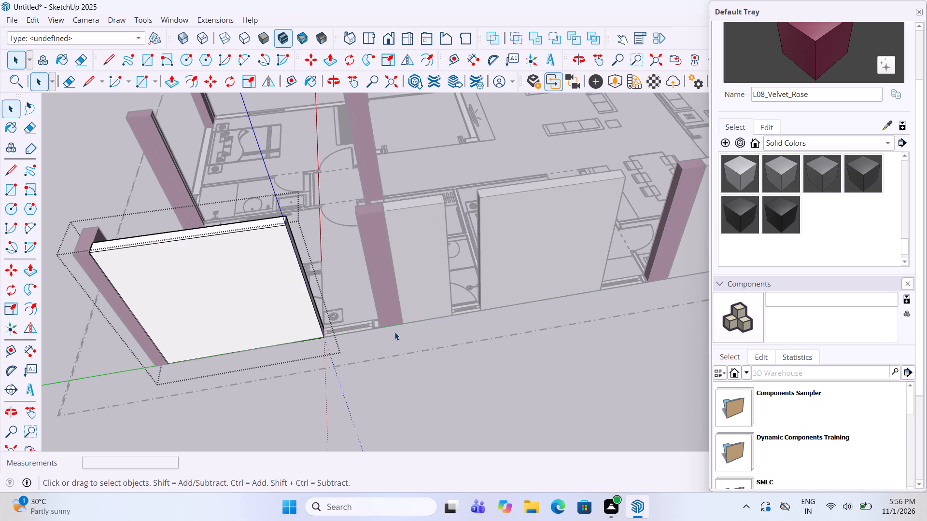
{"action": "left_click", "coordinate": [401, 356]}
Push/Pull the end wall behind the corner bedroom's wardrobe up 10' inside its group, matching the middle column's top.
{"action": "scroll", "coordinate": [398, 305], "scroll_direction": "down", "scroll_amount": 6}
{"action": "middle_click_drag", "start_coordinate": [182, 302], "coordinate": [459, 273]}
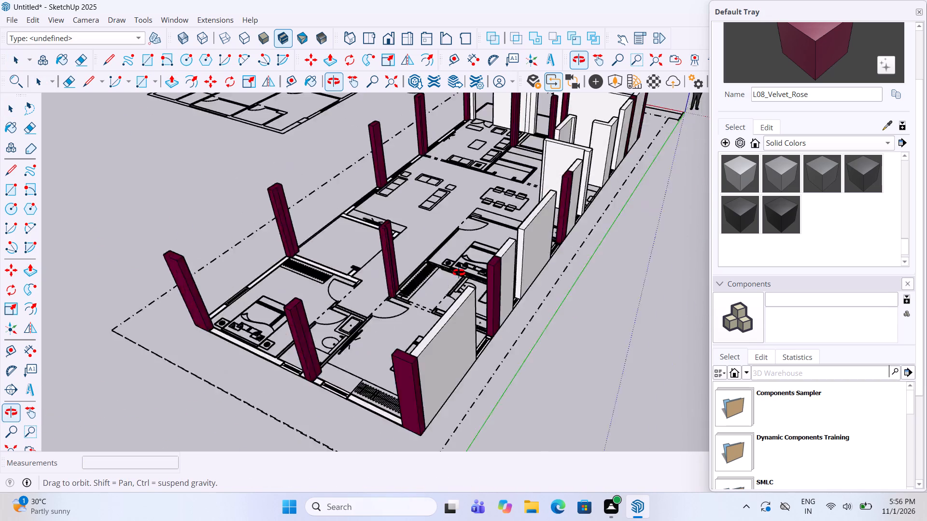
{"action": "middle_click_drag", "start_coordinate": [459, 273], "coordinate": [480, 280]}
{"action": "scroll", "coordinate": [468, 439], "scroll_direction": "up", "scroll_amount": 10}
{"action": "left_click", "coordinate": [485, 418]}
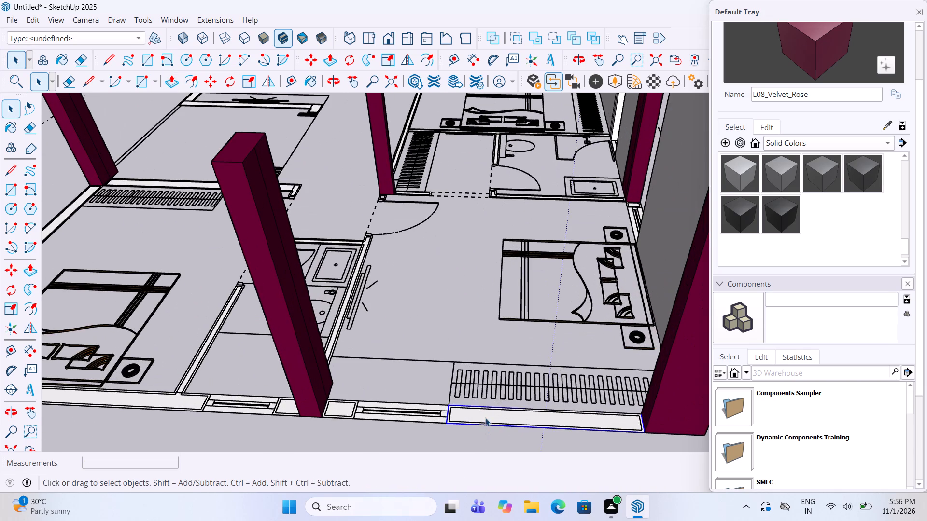
{"action": "left_click", "coordinate": [485, 418]}
{"action": "key", "text": "p"}
{"action": "left_click", "coordinate": [458, 420]}
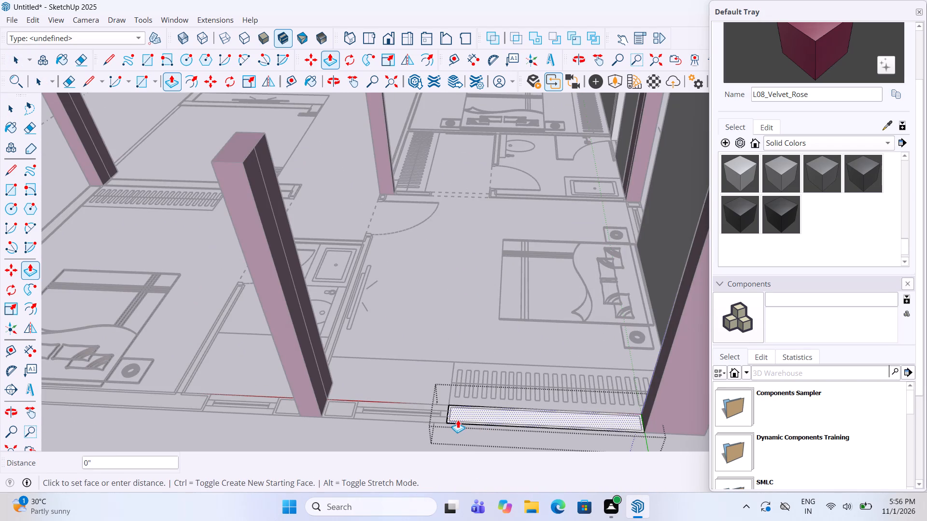
{"action": "left_click", "coordinate": [234, 153]}
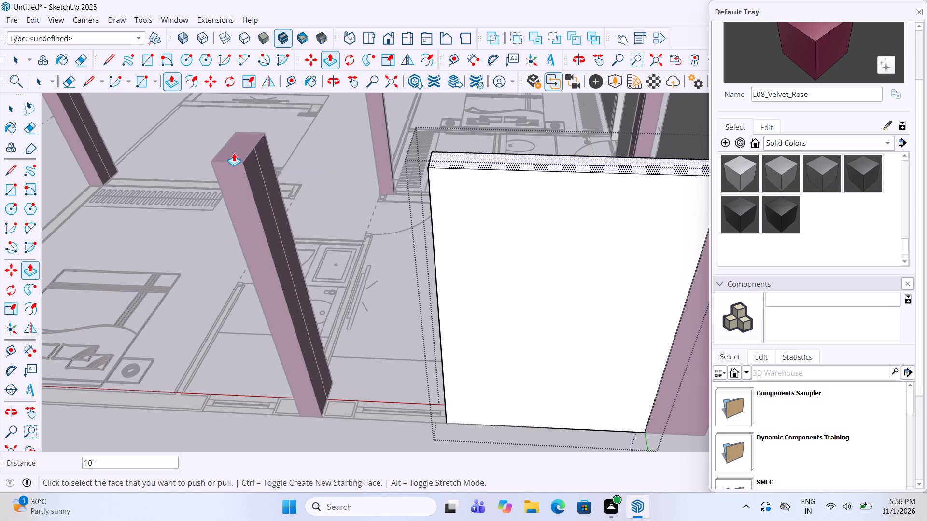
{"action": "key", "text": "space"}
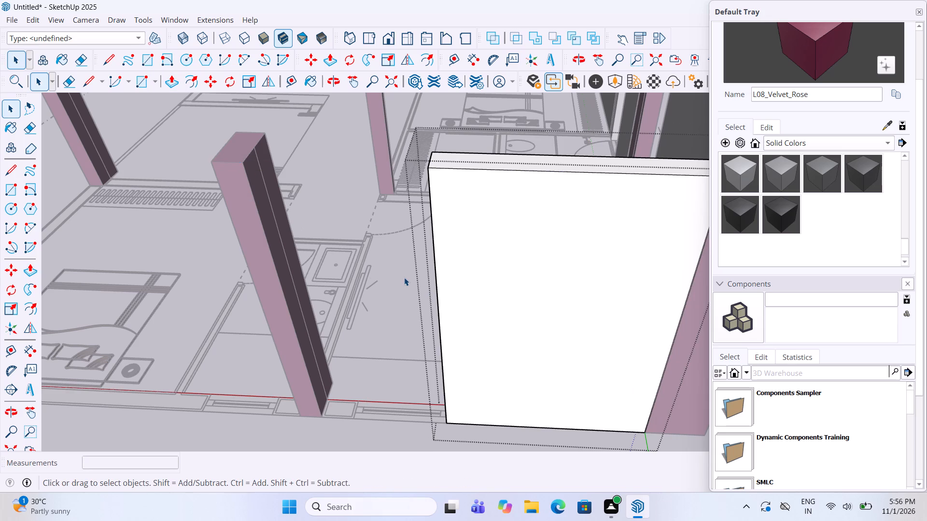
{"action": "left_click", "coordinate": [404, 277]}
Push/Pull the short end wall between the middle column and the wardrobe bedroom's window up 10' inside its group, matching the raised end wall.
{"action": "scroll", "coordinate": [433, 254], "scroll_direction": "down", "scroll_amount": 5}
{"action": "scroll", "coordinate": [387, 334], "scroll_direction": "up", "scroll_amount": 3}
{"action": "double_click", "coordinate": [374, 366]}
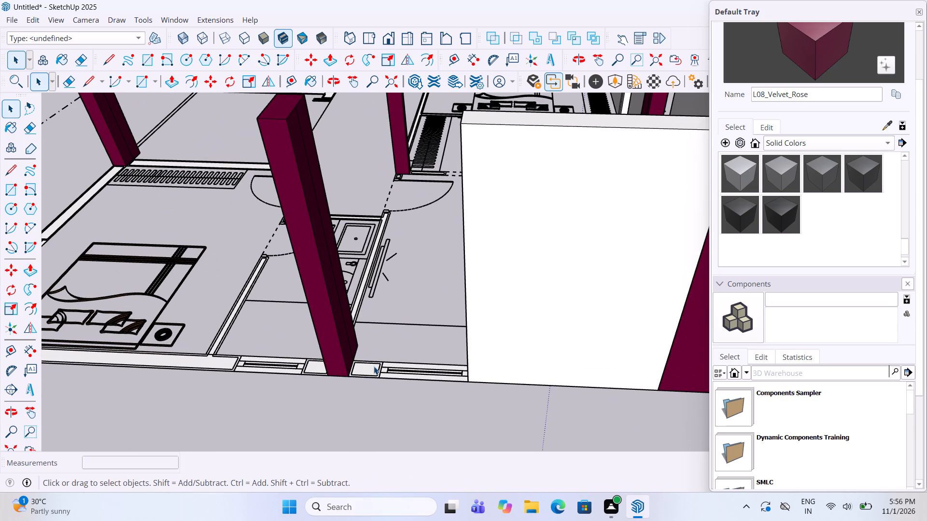
{"action": "key", "text": "p"}
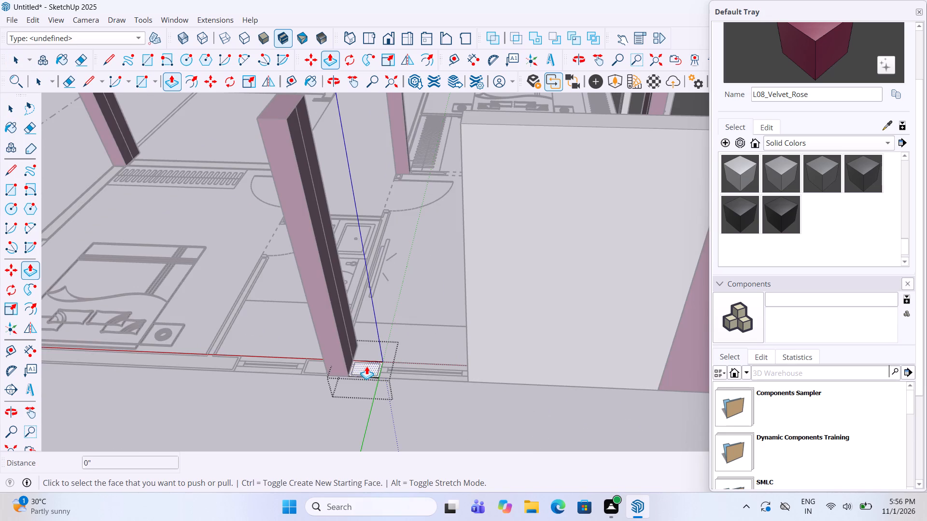
{"action": "left_click", "coordinate": [366, 366]}
{"action": "left_click", "coordinate": [499, 119]}
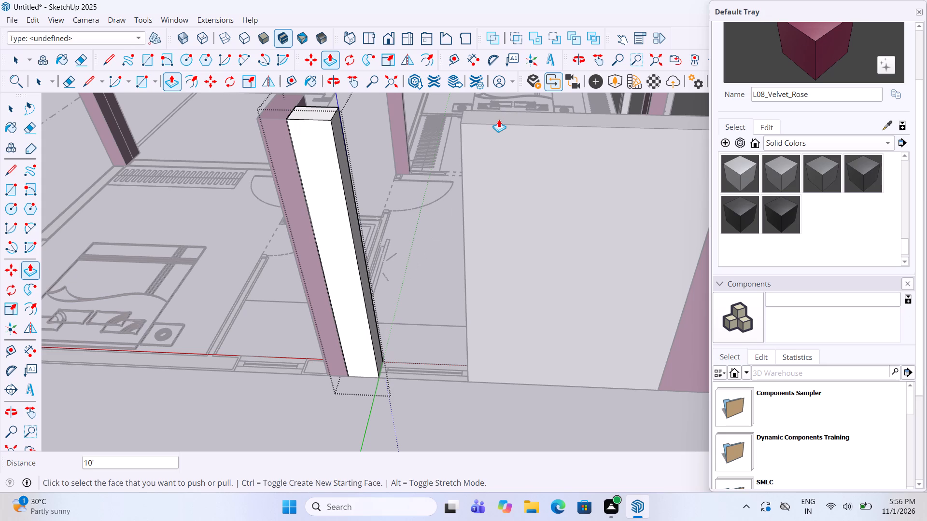
{"action": "key", "text": "space"}
{"action": "left_click", "coordinate": [441, 239]}
Push/Pull the short end wall between the middle column and the bathroom window up 10' inside its group, matching the raised piece beside the column.
{"action": "scroll", "coordinate": [550, 208], "scroll_direction": "down", "scroll_amount": 5}
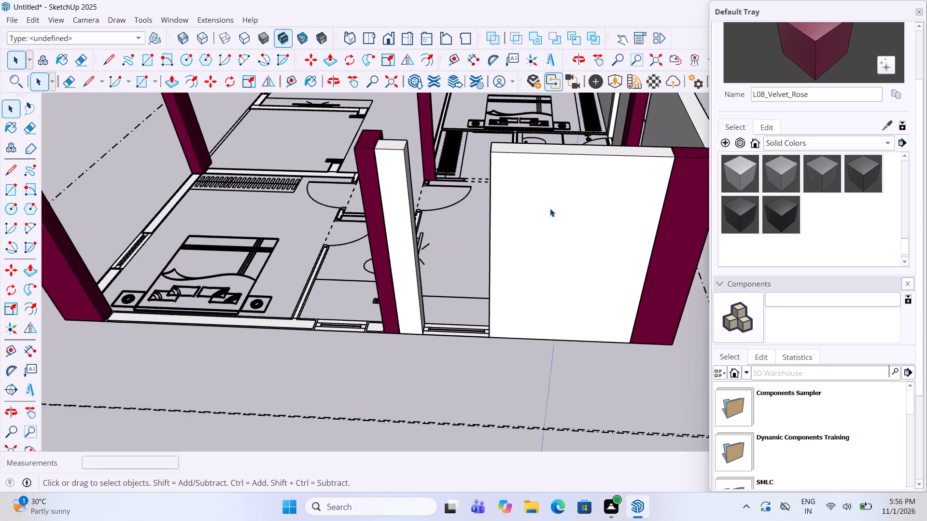
{"action": "scroll", "coordinate": [279, 311], "scroll_direction": "up", "scroll_amount": 5}
{"action": "double_click", "coordinate": [463, 323]}
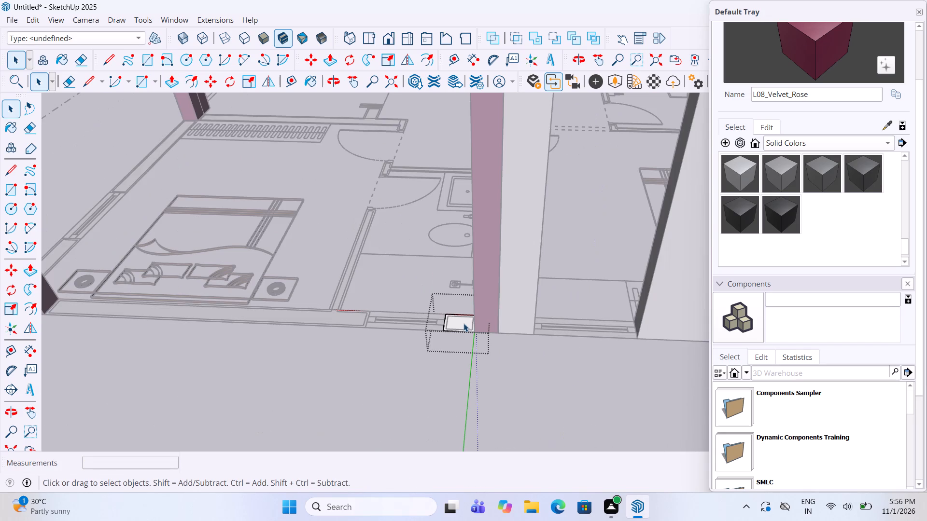
{"action": "key", "text": "p"}
{"action": "left_click", "coordinate": [457, 318]}
{"action": "scroll", "coordinate": [457, 318], "scroll_direction": "down", "scroll_amount": 5}
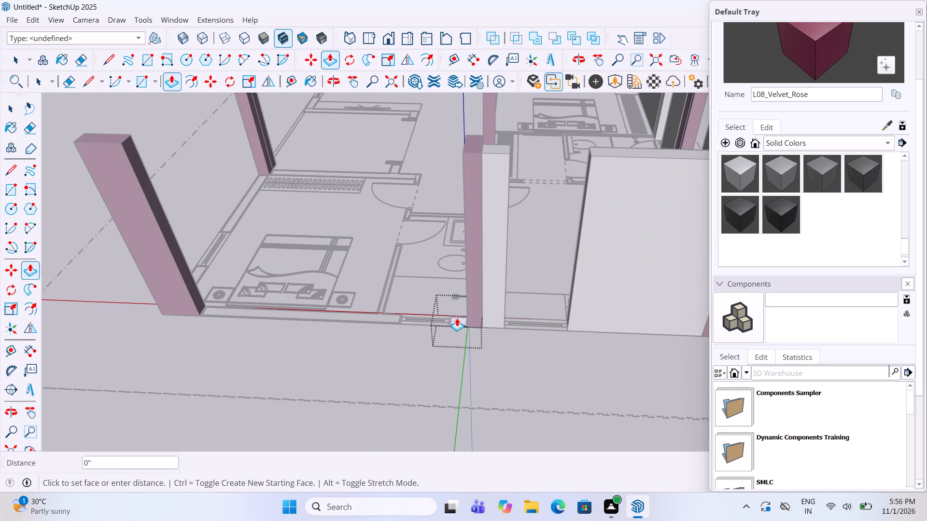
{"action": "left_click", "coordinate": [489, 144]}
{"action": "key", "text": "space"}
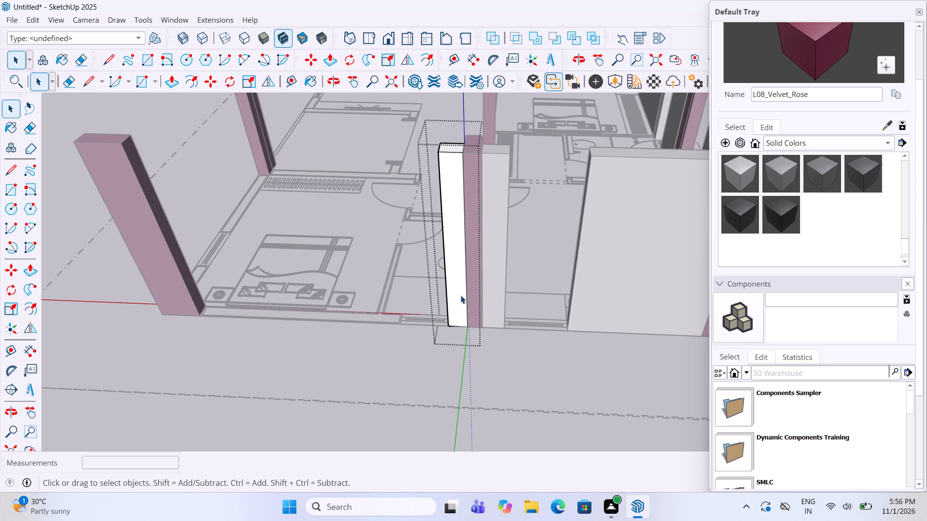
{"action": "left_click", "coordinate": [523, 365]}
Push/Pull the outer wall behind the bed, between the corner column and the bathroom window, up 10' inside its group, matching the middle column's top.
{"action": "scroll", "coordinate": [272, 313], "scroll_direction": "up", "scroll_amount": 4}
{"action": "double_click", "coordinate": [288, 316]}
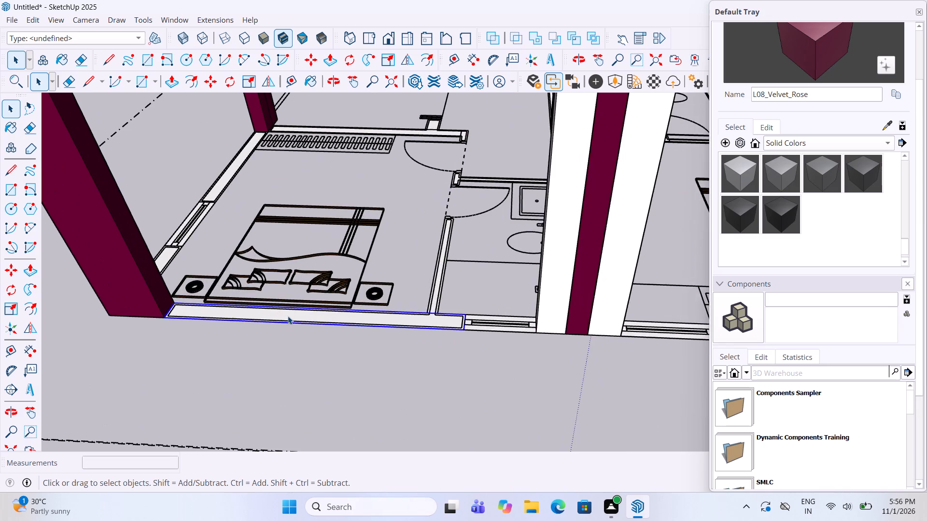
{"action": "key", "text": "p"}
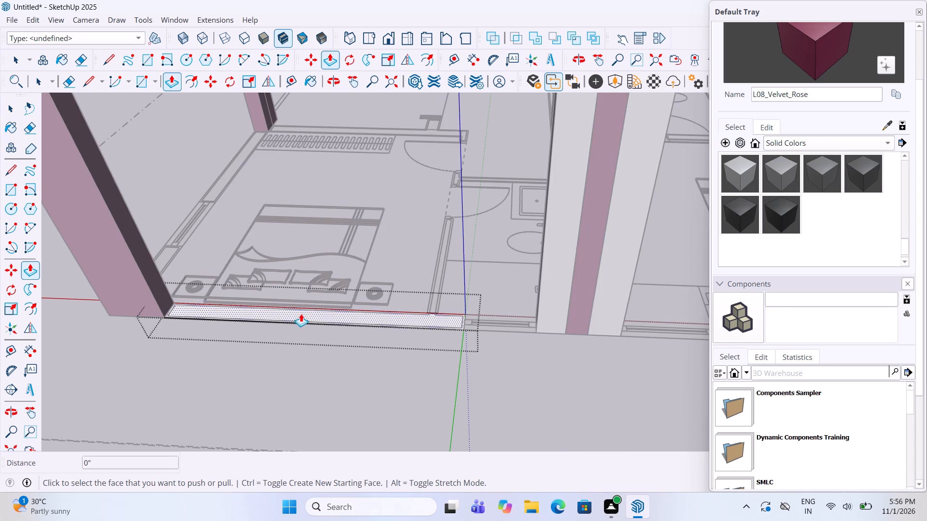
{"action": "left_click", "coordinate": [301, 315]}
{"action": "scroll", "coordinate": [305, 313], "scroll_direction": "down", "scroll_amount": 4}
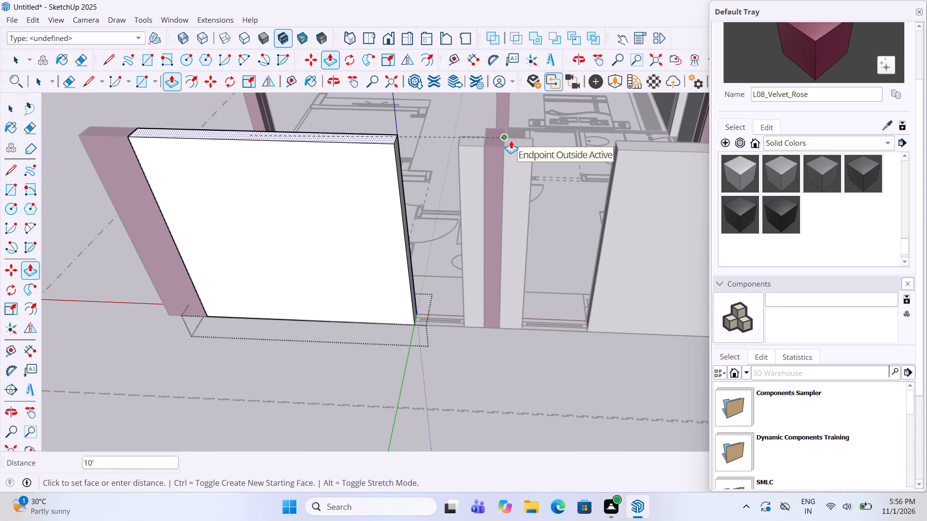
{"action": "left_click", "coordinate": [511, 140]}
{"action": "key", "text": "space"}
{"action": "left_click", "coordinate": [502, 348]}
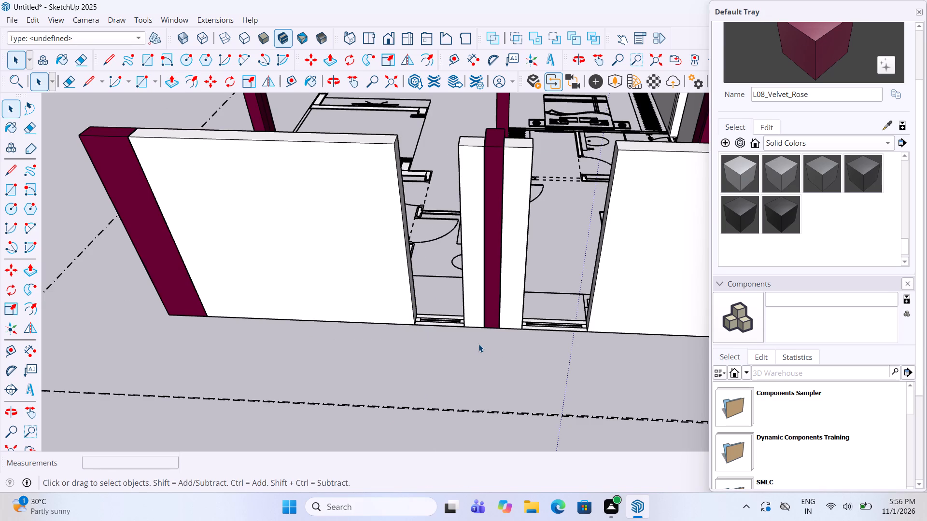
Push/Pull the short side wall between the corner column and the bedroom window up 10' inside its group, matching the corner column's top.
{"action": "scroll", "coordinate": [469, 329], "scroll_direction": "down", "scroll_amount": 7}
{"action": "scroll", "coordinate": [191, 305], "scroll_direction": "up", "scroll_amount": 2}
{"action": "middle_click_drag", "start_coordinate": [191, 305], "coordinate": [518, 331]}
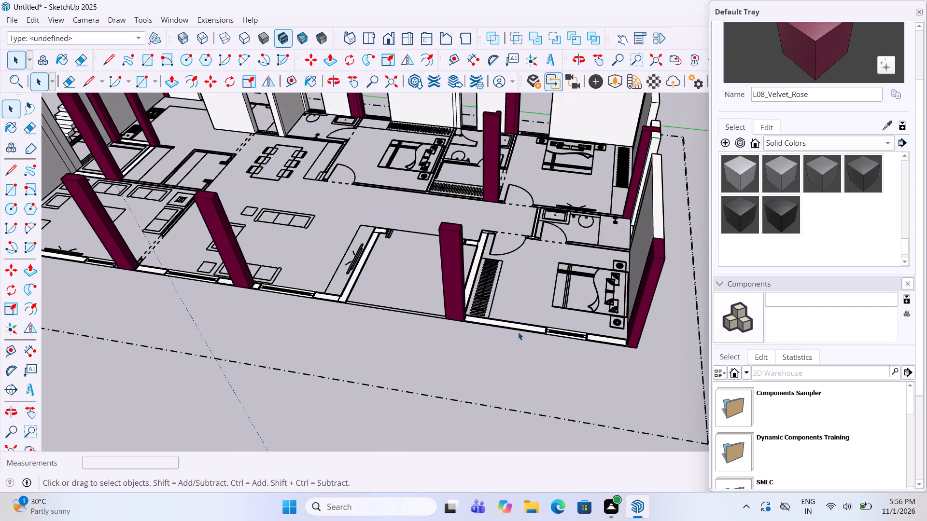
{"action": "scroll", "coordinate": [501, 291], "scroll_direction": "down", "scroll_amount": 7}
{"action": "scroll", "coordinate": [608, 332], "scroll_direction": "up", "scroll_amount": 6}
{"action": "scroll", "coordinate": [536, 309], "scroll_direction": "up", "scroll_amount": 6}
{"action": "double_click", "coordinate": [507, 301]}
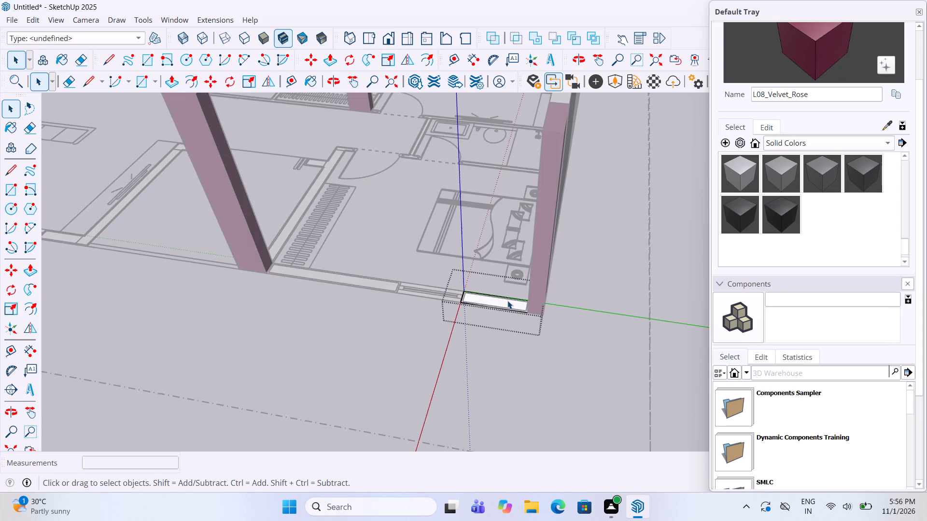
{"action": "key", "text": "p"}
{"action": "left_click", "coordinate": [507, 301]}
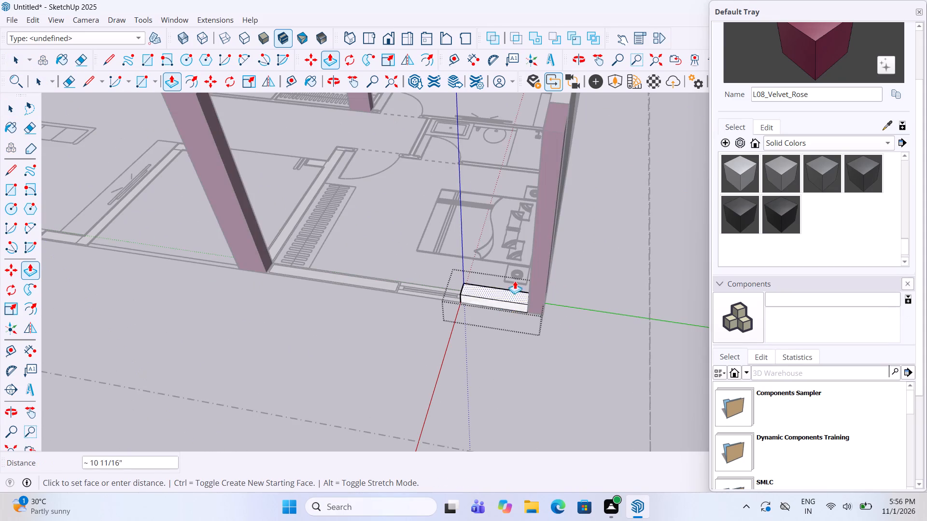
{"action": "scroll", "coordinate": [516, 278], "scroll_direction": "down", "scroll_amount": 2}
{"action": "left_click", "coordinate": [553, 145]}
{"action": "key", "text": "space"}
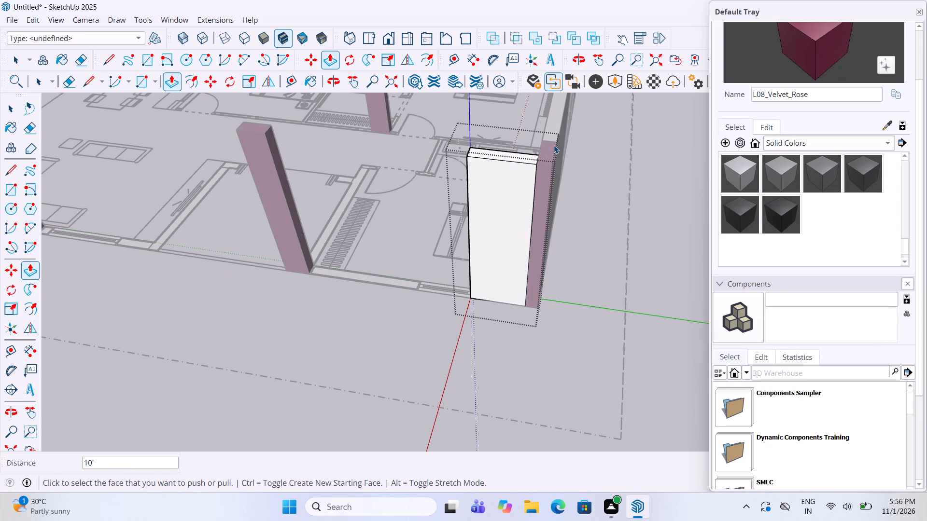
{"action": "left_click", "coordinate": [454, 372]}
Push/Pull the side wall between the bedroom window and the column by the wardrobe up 10' inside its group, matching that column's top.
{"action": "scroll", "coordinate": [375, 294], "scroll_direction": "up", "scroll_amount": 4}
{"action": "double_click", "coordinate": [370, 270]}
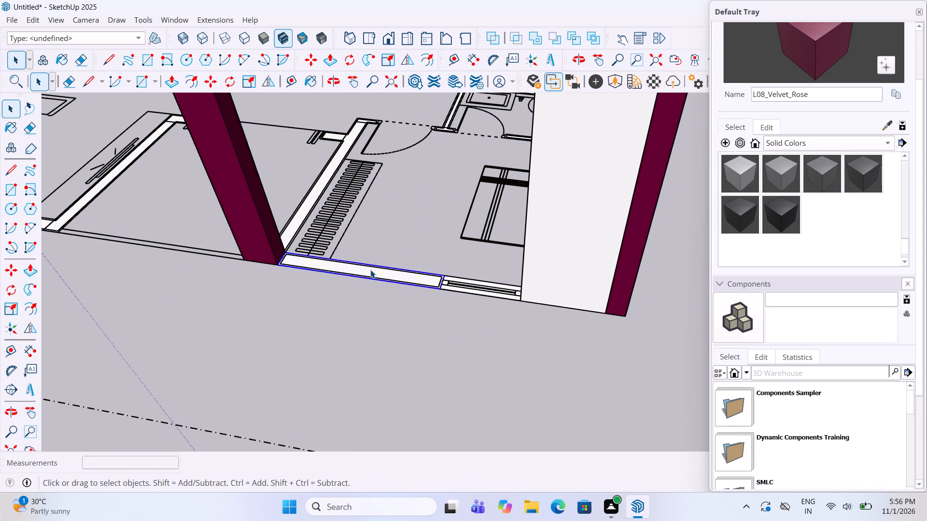
{"action": "key", "text": "p"}
{"action": "left_click", "coordinate": [374, 271]}
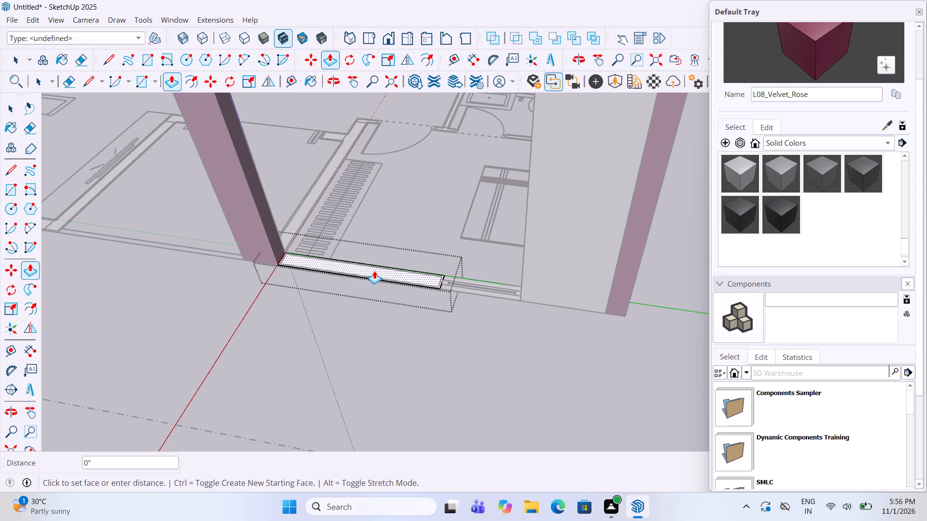
{"action": "scroll", "coordinate": [377, 271], "scroll_direction": "down", "scroll_amount": 6}
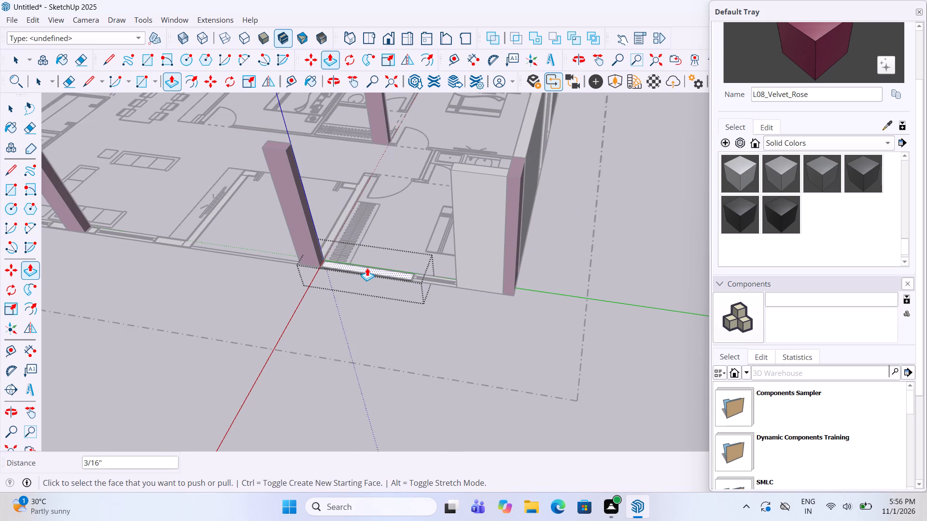
{"action": "left_click", "coordinate": [367, 268]}
{"action": "left_click", "coordinate": [278, 144]}
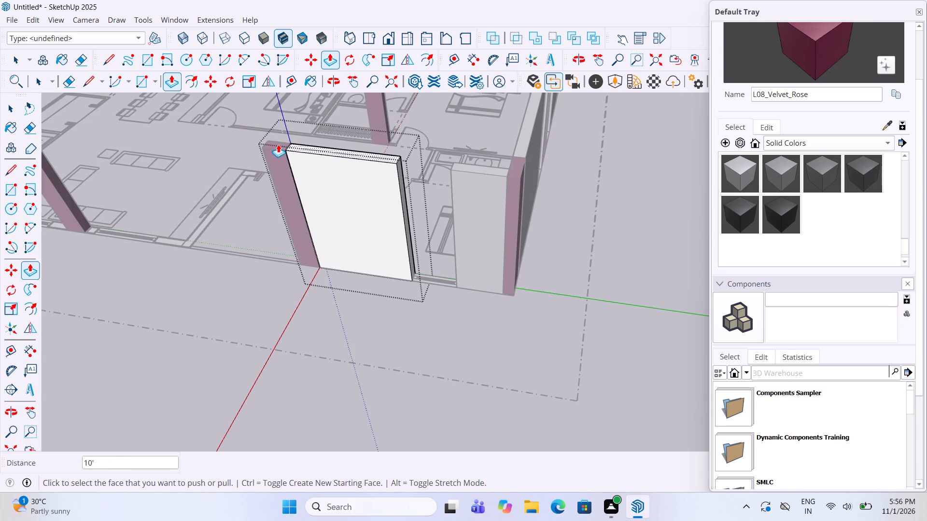
{"action": "key", "text": "space"}
{"action": "left_click", "coordinate": [384, 328]}
Push/Pull the interior wall behind the bedroom's wardrobe up 10' inside its group, matching the adjoining column's top.
{"action": "middle_click_drag", "start_coordinate": [102, 239], "coordinate": [182, 230]}
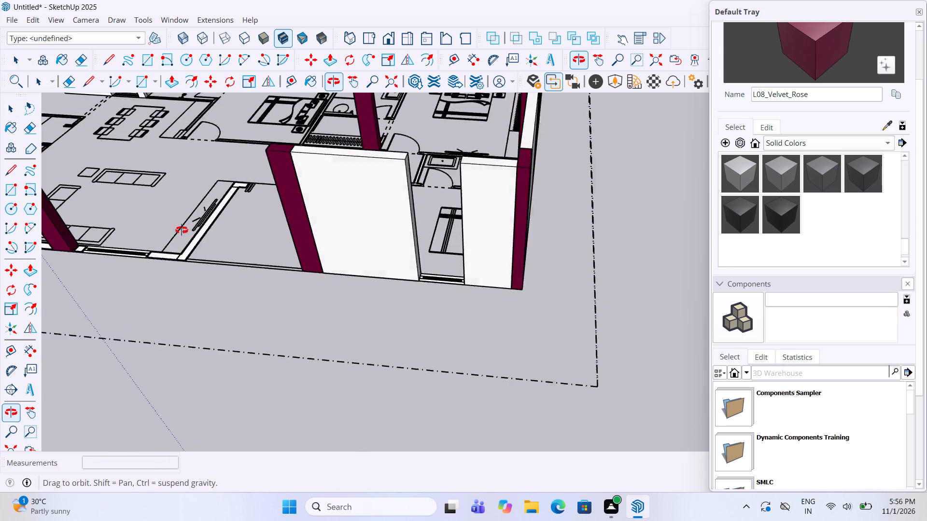
{"action": "middle_click_drag", "start_coordinate": [182, 230], "coordinate": [446, 265]}
{"action": "scroll", "coordinate": [427, 352], "scroll_direction": "up", "scroll_amount": 5}
{"action": "double_click", "coordinate": [432, 338]}
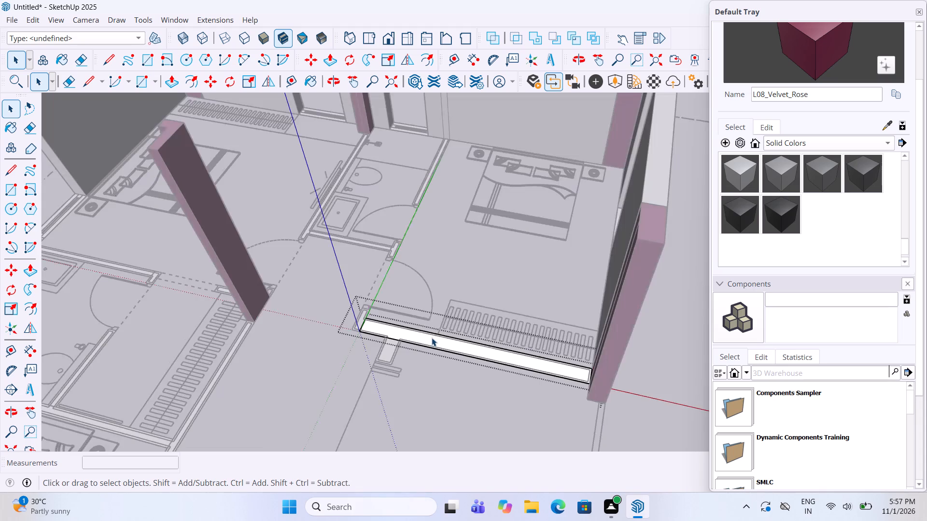
{"action": "key", "text": "p"}
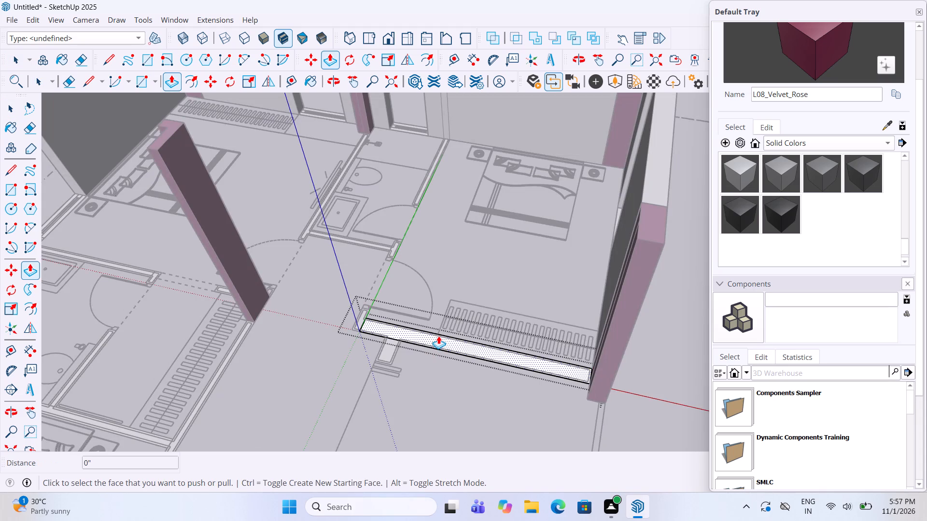
{"action": "left_click", "coordinate": [437, 336]}
{"action": "left_click", "coordinate": [657, 233]}
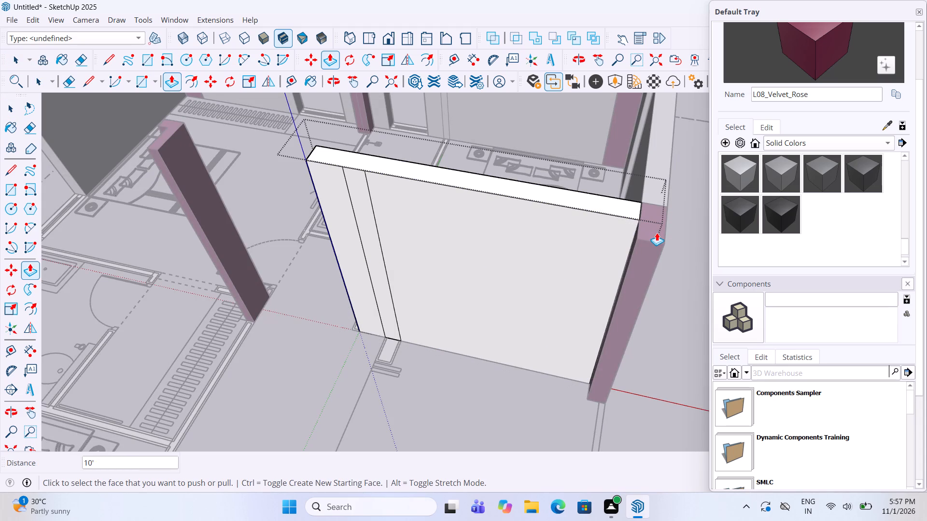
{"action": "key", "text": "space"}
{"action": "left_click", "coordinate": [488, 415]}
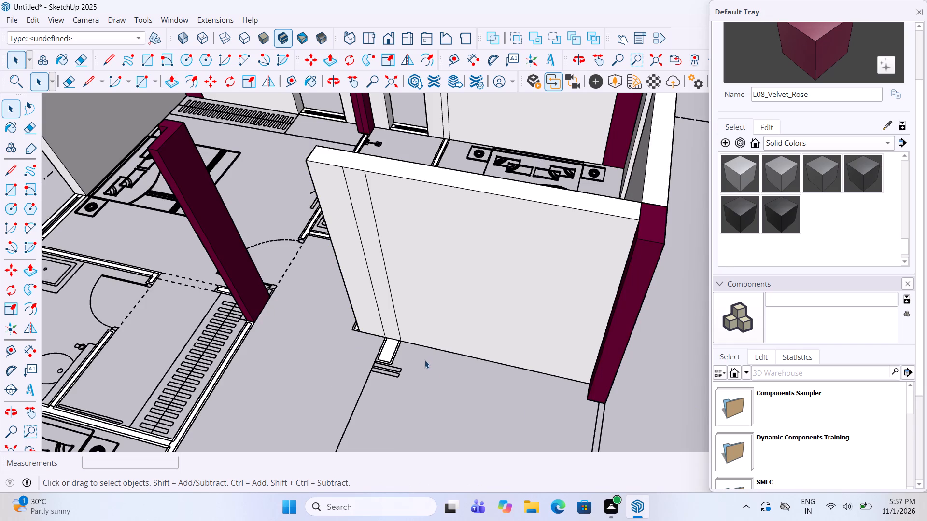
Push/Pull the short stub projecting from the outer face of the wardrobe wall up inside its group, matching the wardrobe wall's top.
{"action": "scroll", "coordinate": [411, 354], "scroll_direction": "up", "scroll_amount": 4}
{"action": "left_click", "coordinate": [388, 353]}
{"action": "double_click", "coordinate": [382, 344]}
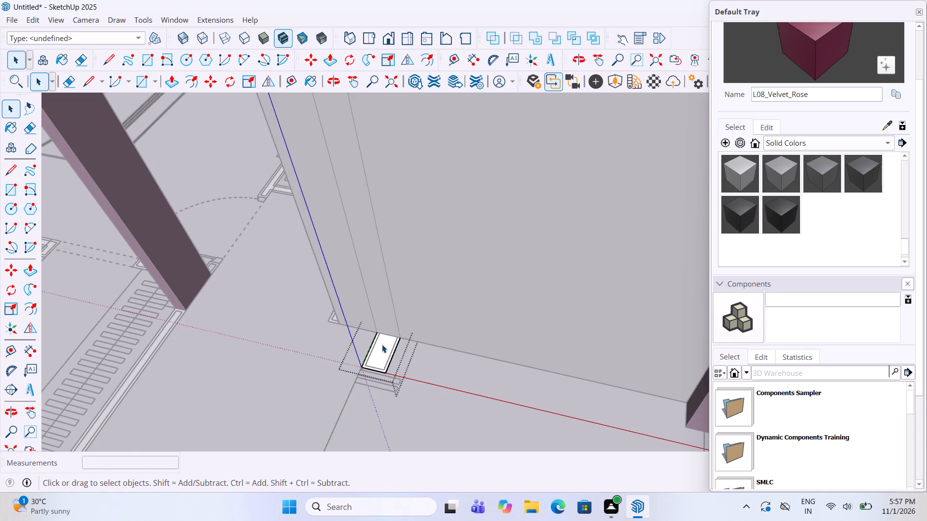
{"action": "key", "text": "p"}
{"action": "left_click", "coordinate": [381, 349]}
{"action": "scroll", "coordinate": [381, 354], "scroll_direction": "down", "scroll_amount": 5}
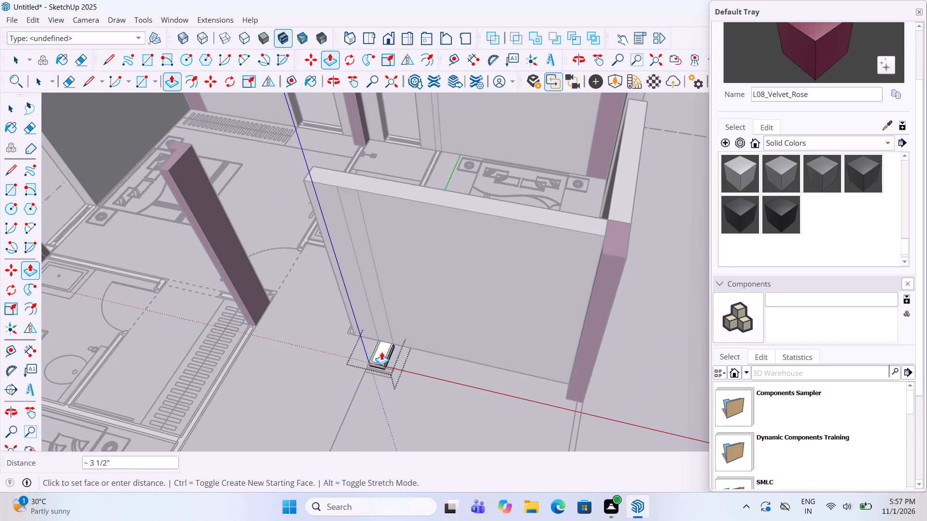
{"action": "left_click", "coordinate": [422, 196]}
{"action": "key", "text": "space"}
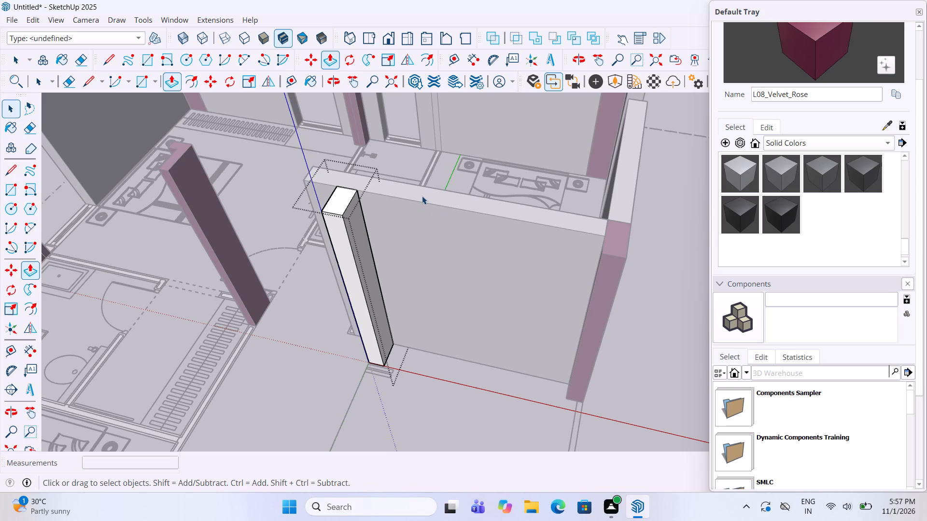
{"action": "left_click", "coordinate": [429, 404]}
Push/Pull the small wall return at the bedroom-door end of the wardrobe wall up inside its group, matching the nearby interior column's top.
{"action": "middle_click_drag", "start_coordinate": [317, 292], "coordinate": [461, 296]}
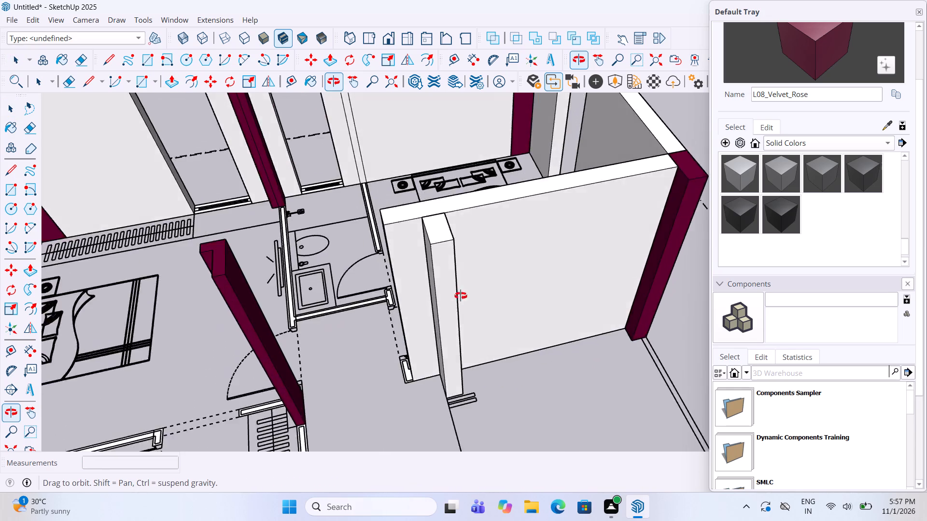
{"action": "middle_click_drag", "start_coordinate": [461, 296], "coordinate": [463, 298]}
{"action": "scroll", "coordinate": [445, 366], "scroll_direction": "up", "scroll_amount": 3}
{"action": "scroll", "coordinate": [392, 419], "scroll_direction": "up", "scroll_amount": 4}
{"action": "double_click", "coordinate": [428, 372]}
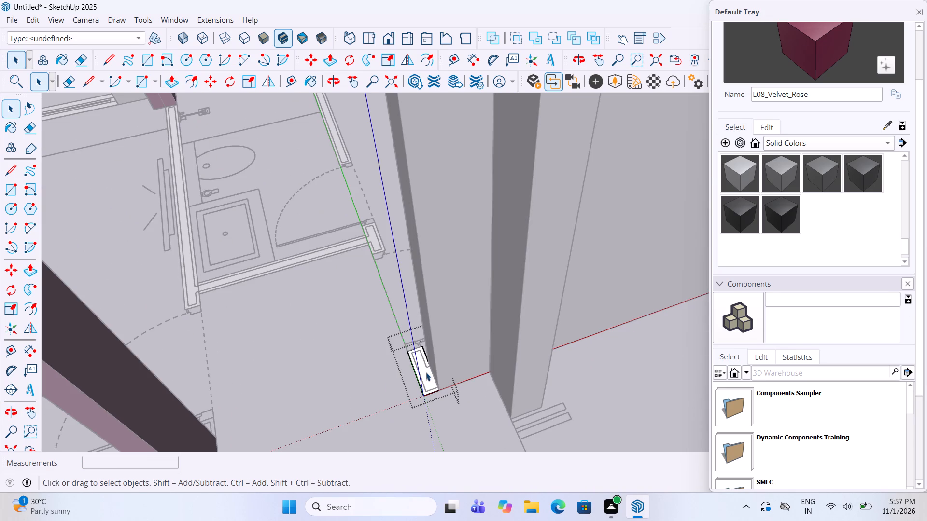
{"action": "key", "text": "p"}
{"action": "left_click", "coordinate": [431, 376]}
{"action": "scroll", "coordinate": [434, 374], "scroll_direction": "down", "scroll_amount": 5}
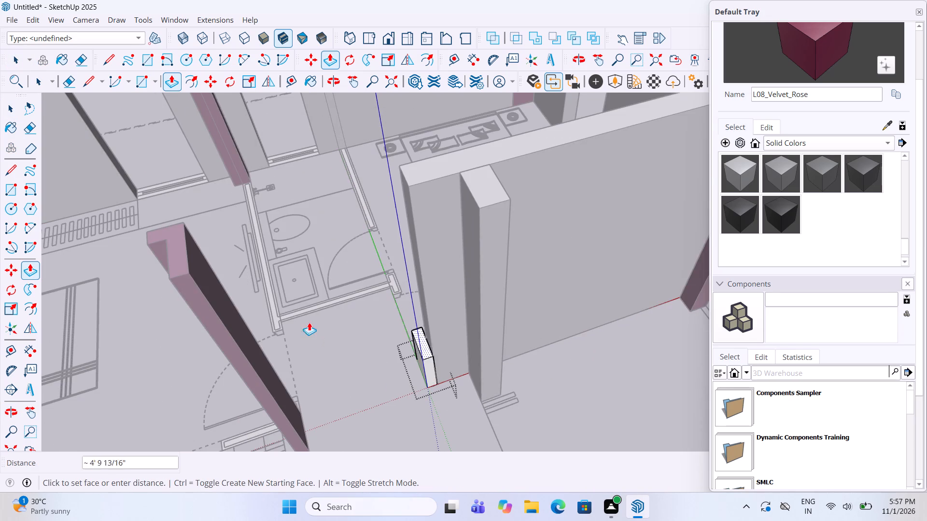
{"action": "left_click", "coordinate": [187, 266]}
{"action": "key", "text": "space"}
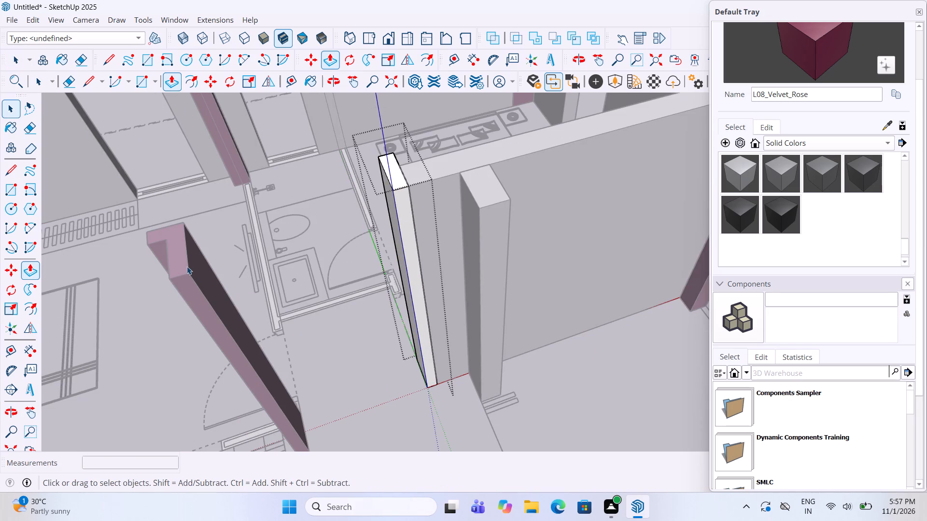
{"action": "left_click", "coordinate": [300, 355]}
Push/Pull the partition between the bedroom and its bathroom up inside its group, matching the raised outer wall's top.
{"action": "scroll", "coordinate": [351, 320], "scroll_direction": "down", "scroll_amount": 6}
{"action": "middle_click_drag", "start_coordinate": [116, 248], "coordinate": [299, 244]}
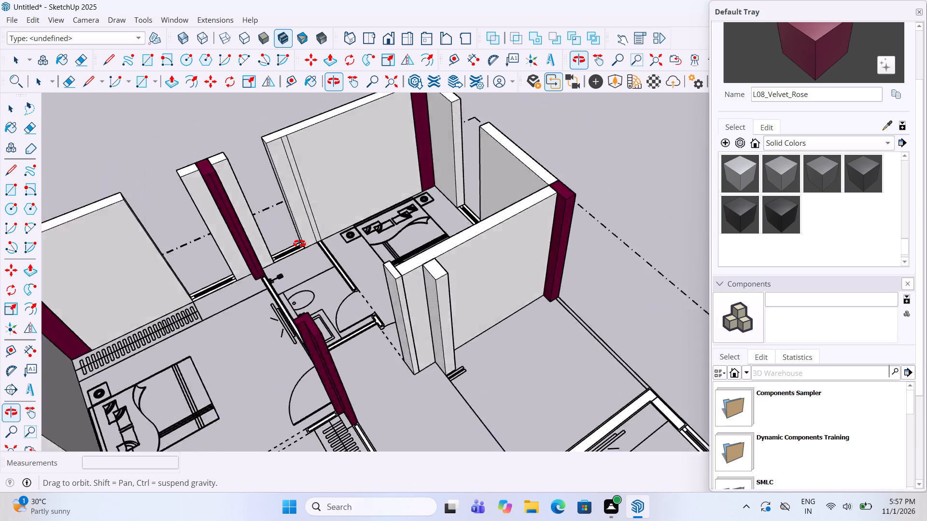
{"action": "middle_click_drag", "start_coordinate": [299, 244], "coordinate": [495, 252]}
{"action": "middle_click_drag", "start_coordinate": [504, 318], "coordinate": [408, 307]}
{"action": "scroll", "coordinate": [322, 407], "scroll_direction": "up", "scroll_amount": 6}
{"action": "scroll", "coordinate": [336, 364], "scroll_direction": "up", "scroll_amount": 2}
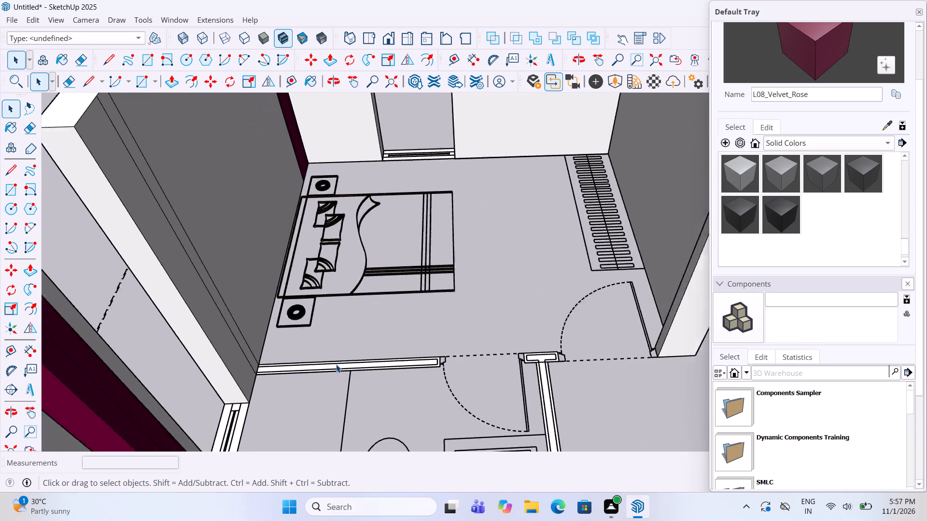
{"action": "scroll", "coordinate": [336, 364], "scroll_direction": "up", "scroll_amount": 3}
{"action": "double_click", "coordinate": [334, 369]}
{"action": "key", "text": "p"}
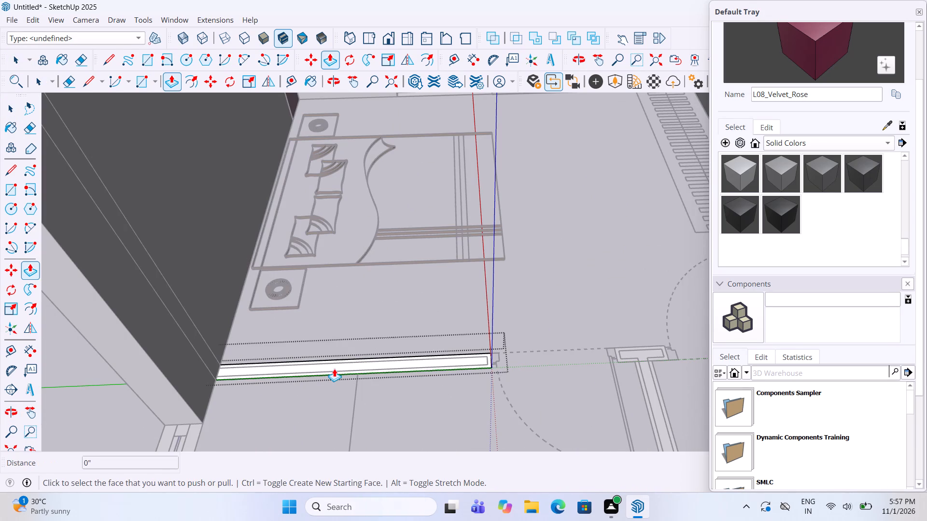
{"action": "left_click", "coordinate": [359, 367]}
{"action": "scroll", "coordinate": [359, 364], "scroll_direction": "down", "scroll_amount": 8}
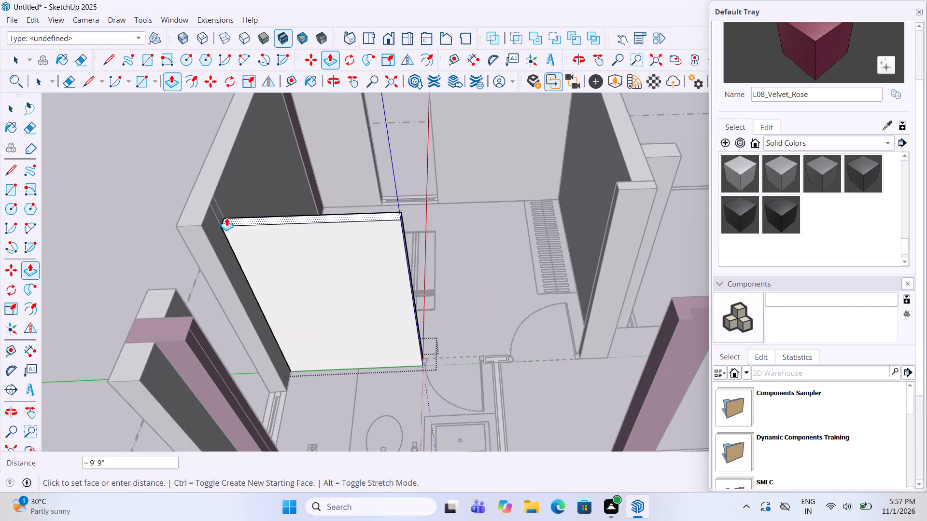
{"action": "left_click", "coordinate": [207, 211]}
{"action": "key", "text": "space"}
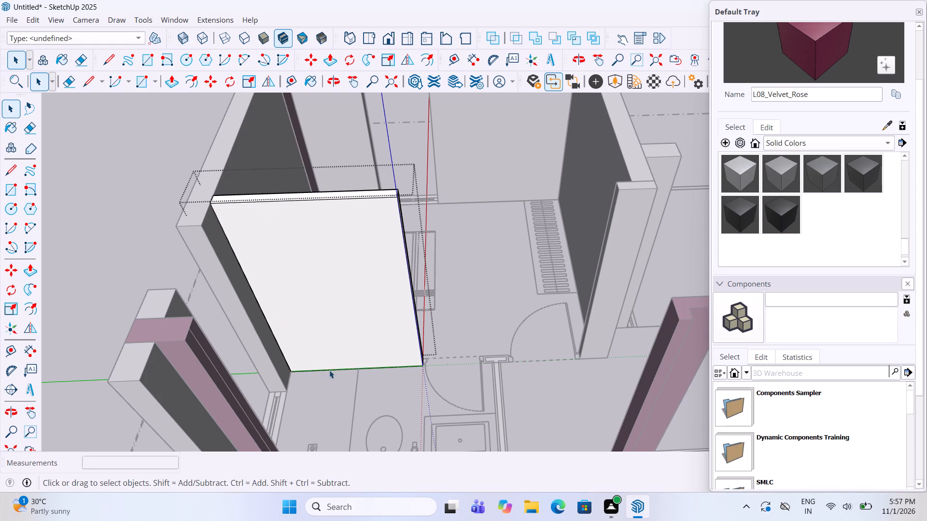
{"action": "left_click", "coordinate": [333, 390]}
Push/Pull the short wall piece between the bathroom door and bedroom door up 10' inside its group, matching the raised partition's top.
{"action": "scroll", "coordinate": [689, 305], "scroll_direction": "up", "scroll_amount": 3}
{"action": "scroll", "coordinate": [550, 363], "scroll_direction": "up", "scroll_amount": 4}
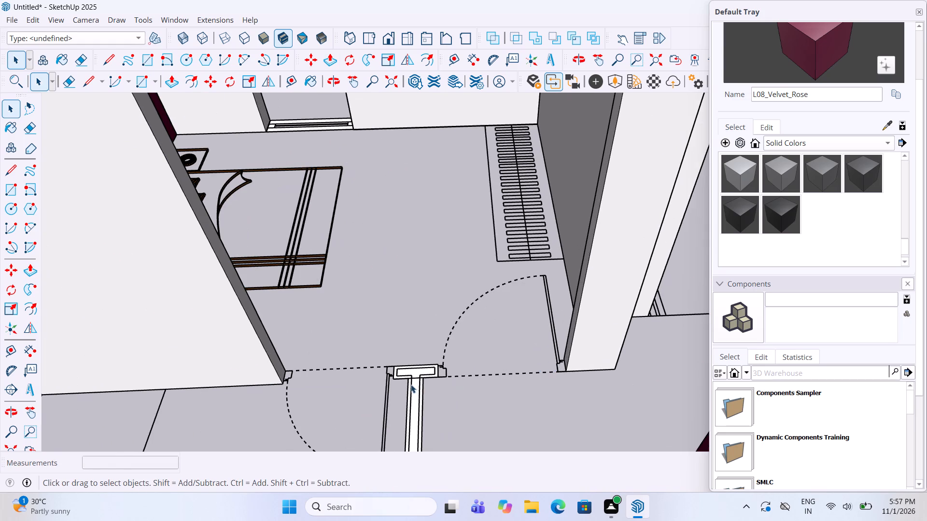
{"action": "double_click", "coordinate": [417, 369]}
{"action": "key", "text": "p"}
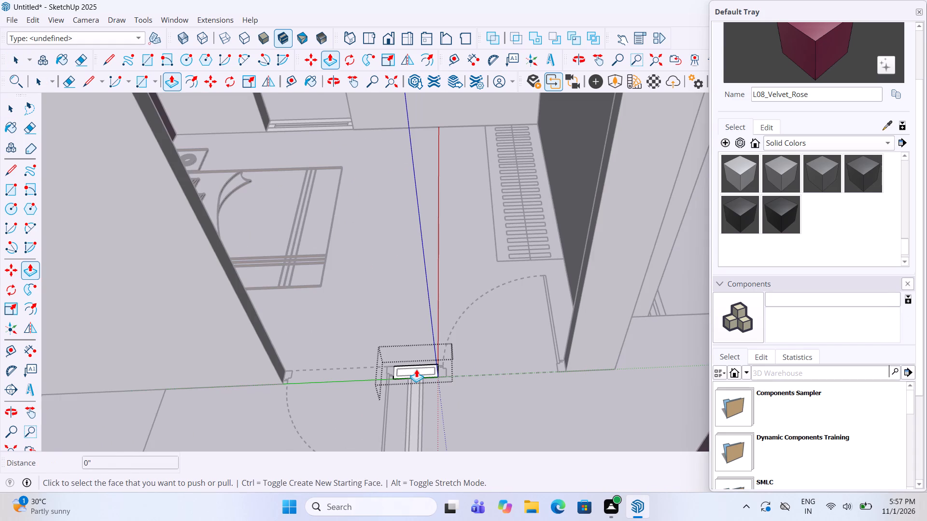
{"action": "left_click", "coordinate": [420, 372]}
{"action": "scroll", "coordinate": [420, 370], "scroll_direction": "down", "scroll_amount": 6}
{"action": "left_click", "coordinate": [273, 203]}
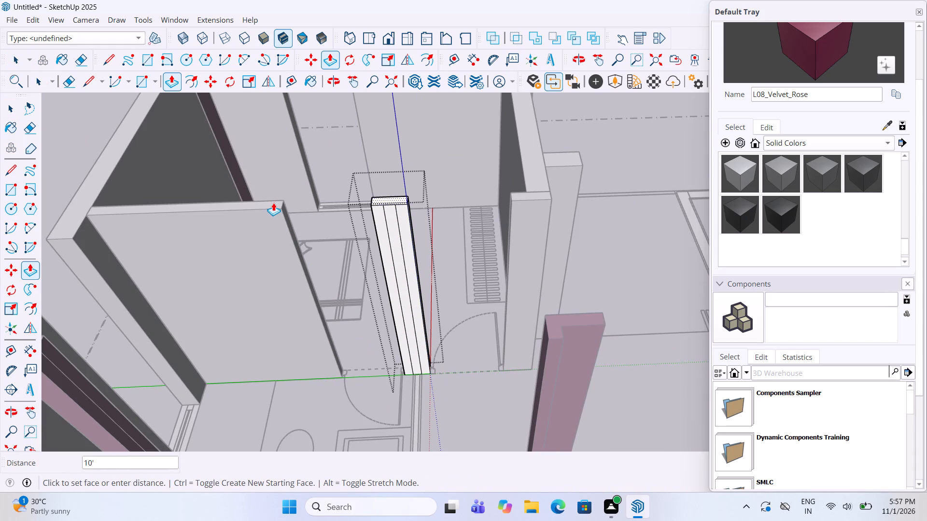
{"action": "key", "text": "space"}
{"action": "scroll", "coordinate": [273, 203], "scroll_direction": "down", "scroll_amount": 4}
{"action": "left_click", "coordinate": [130, 157]}
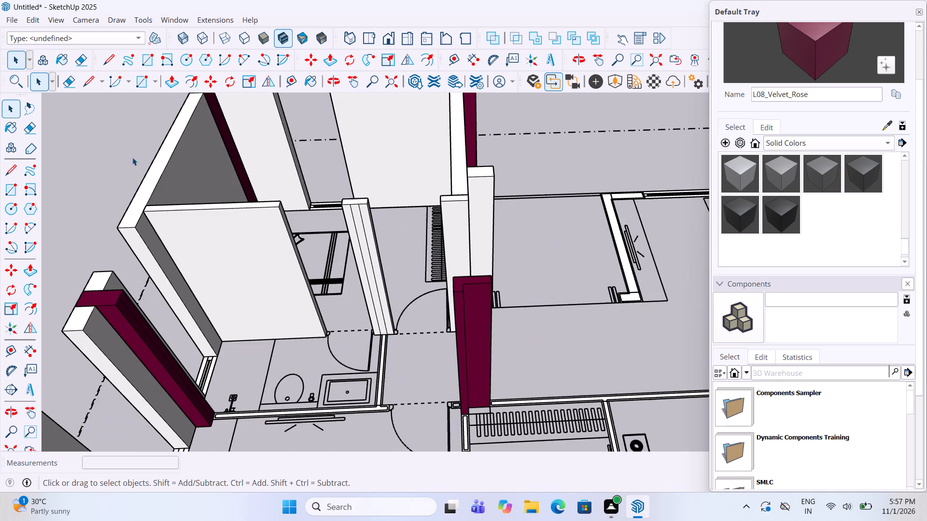
Push/Pull the bathroom wall beside the washbasin, facing the passage, up 10' inside its group, matching the interior column's top.
{"action": "middle_click_drag", "start_coordinate": [404, 326], "coordinate": [379, 326]}
{"action": "scroll", "coordinate": [379, 359], "scroll_direction": "up", "scroll_amount": 8}
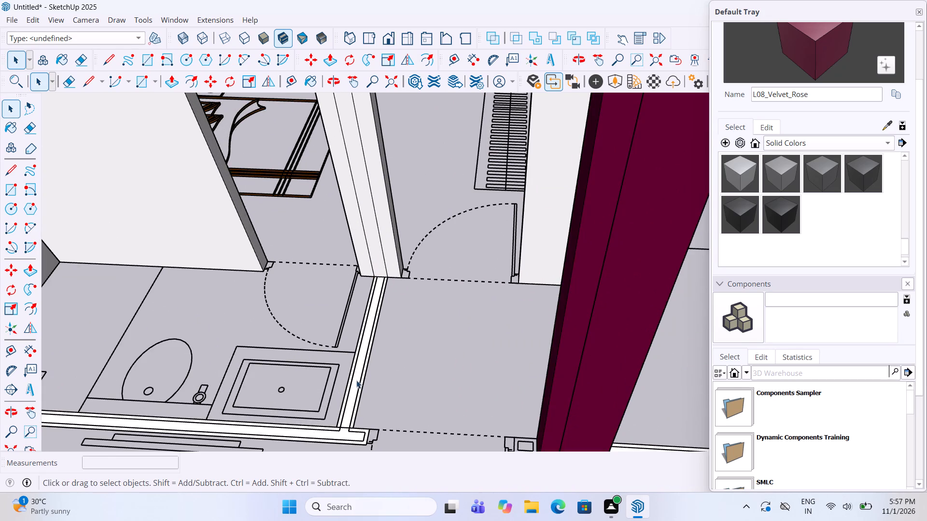
{"action": "double_click", "coordinate": [355, 379]}
{"action": "key", "text": "p"}
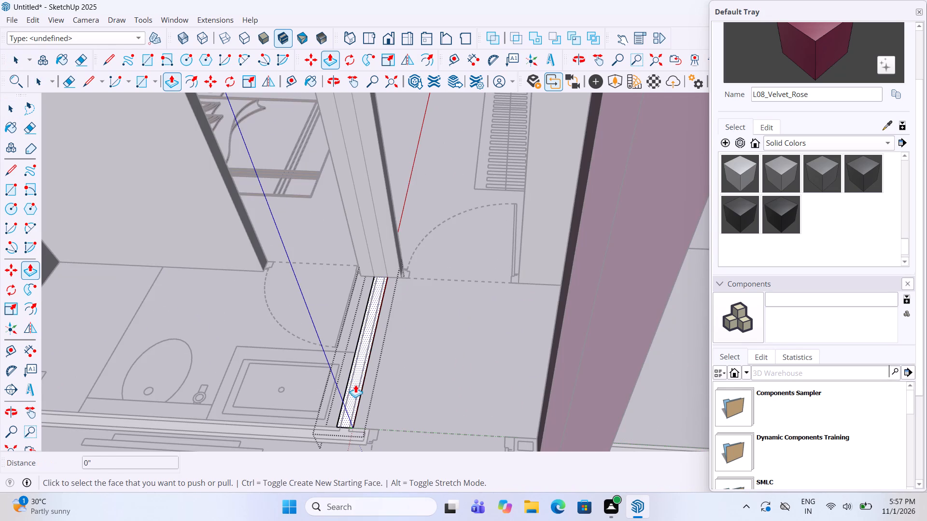
{"action": "left_click", "coordinate": [355, 385]}
{"action": "scroll", "coordinate": [358, 385], "scroll_direction": "down", "scroll_amount": 5}
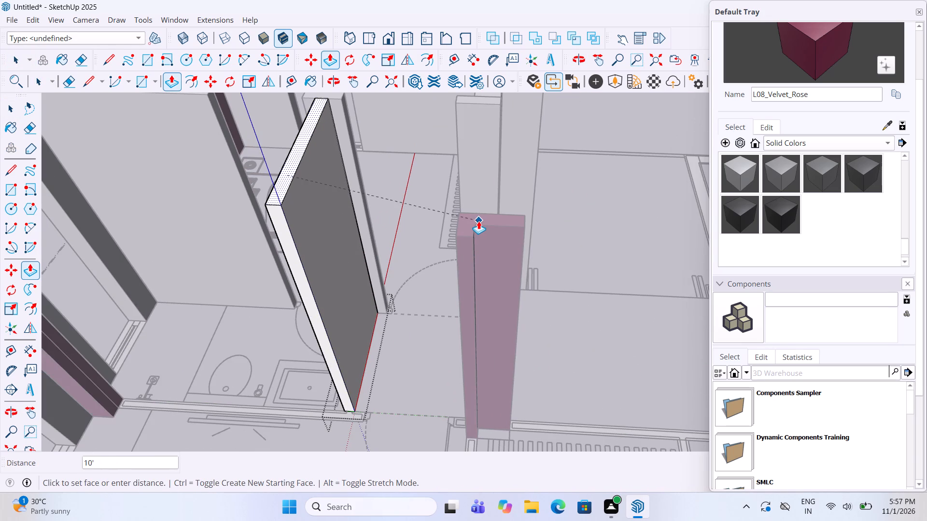
{"action": "left_click", "coordinate": [478, 221]}
{"action": "key", "text": "space"}
{"action": "left_click", "coordinate": [386, 404]}
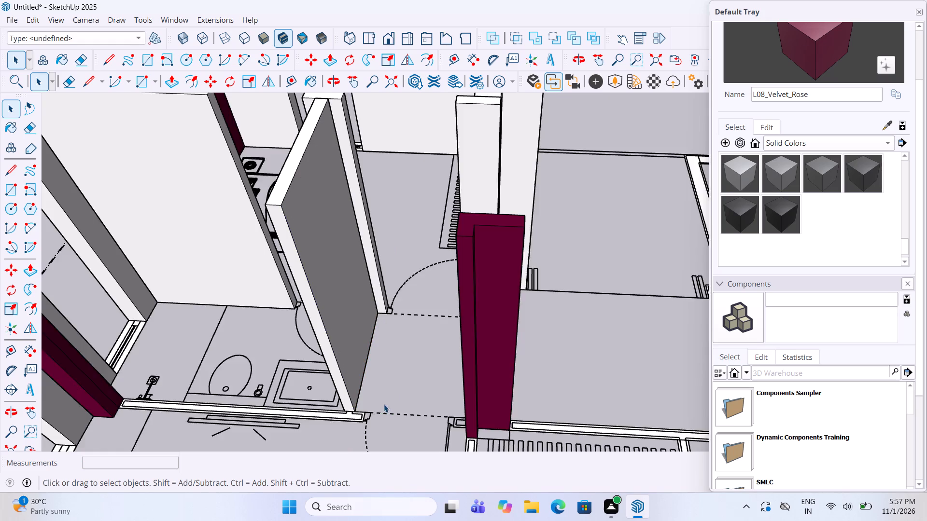
Push/Pull the wall between the first bathroom and the adjoining bedroom up inside its group, matching the interior column's top.
{"action": "scroll", "coordinate": [356, 412], "scroll_direction": "up", "scroll_amount": 5}
{"action": "double_click", "coordinate": [342, 420]}
{"action": "key", "text": "p"}
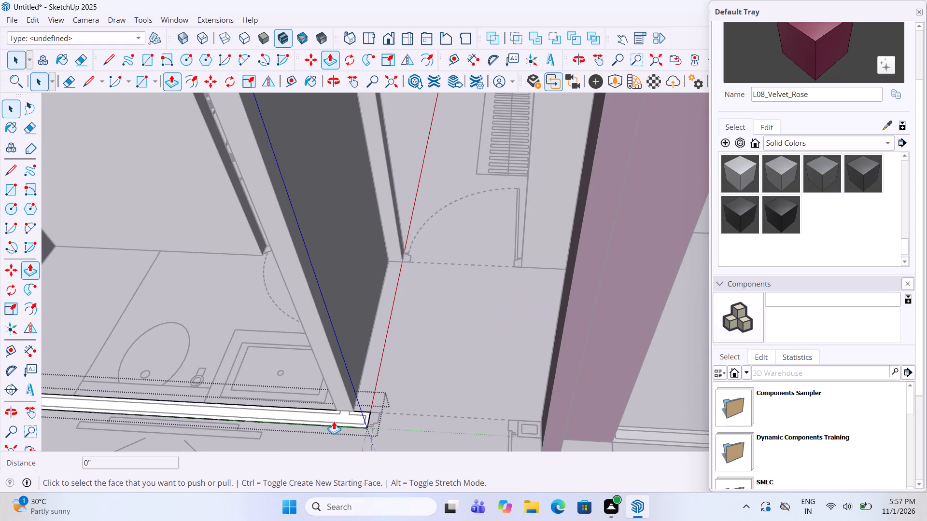
{"action": "left_click", "coordinate": [328, 415]}
{"action": "scroll", "coordinate": [368, 375], "scroll_direction": "down", "scroll_amount": 6}
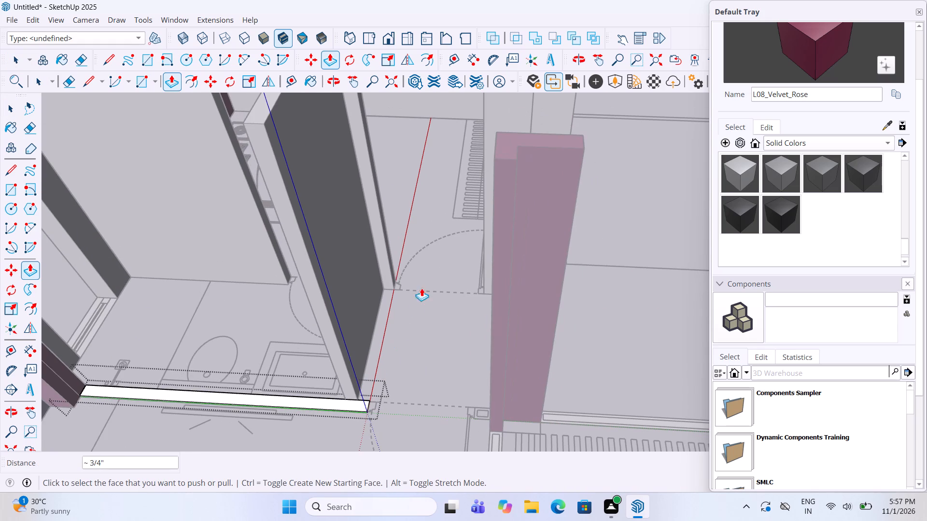
{"action": "left_click", "coordinate": [344, 402]}
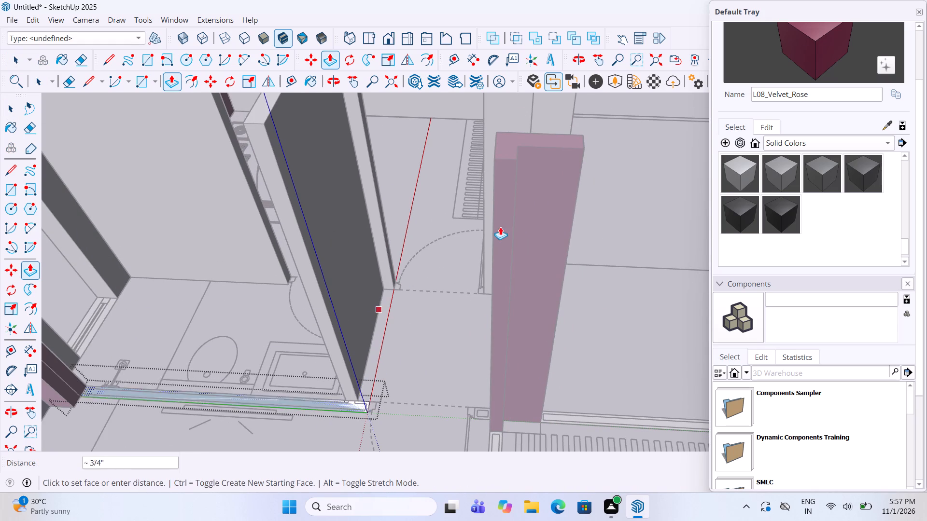
{"action": "left_click", "coordinate": [511, 155]}
{"action": "key", "text": "space"}
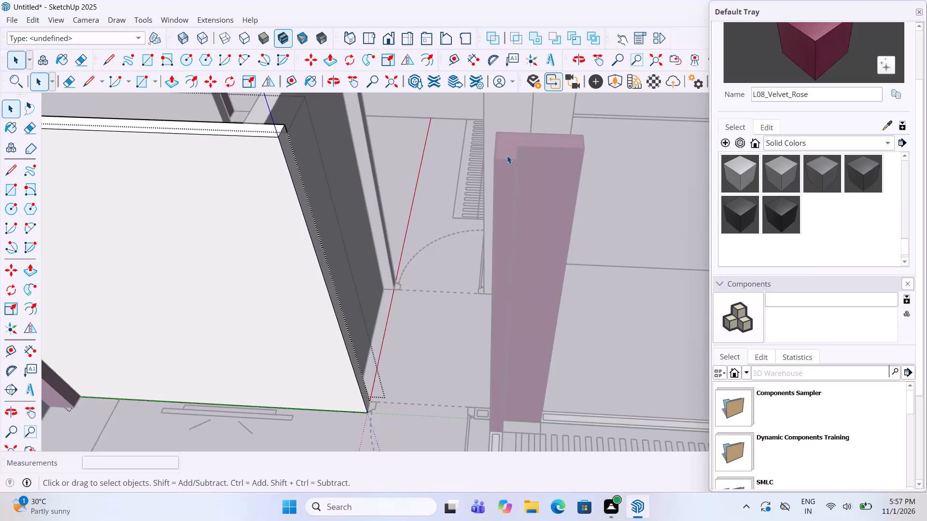
{"action": "left_click", "coordinate": [436, 357]}
Push/Pull the partition between that adjoining bedroom and its washbasin-side bathroom up inside its group, matching the raised outer wall's top.
{"action": "scroll", "coordinate": [478, 299], "scroll_direction": "down", "scroll_amount": 4}
{"action": "middle_click_drag", "start_coordinate": [475, 299], "coordinate": [420, 299]}
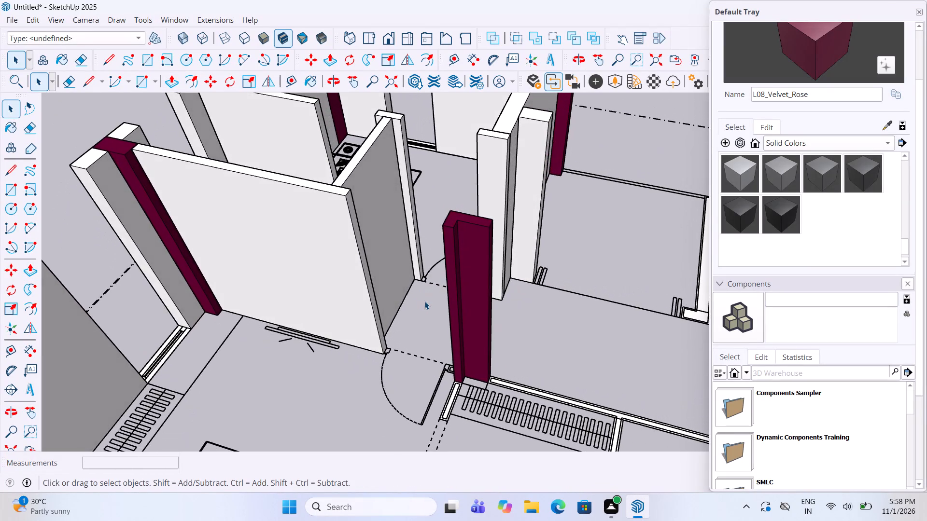
{"action": "scroll", "coordinate": [423, 309], "scroll_direction": "down", "scroll_amount": 7}
{"action": "middle_click_drag", "start_coordinate": [305, 253], "coordinate": [356, 433]}
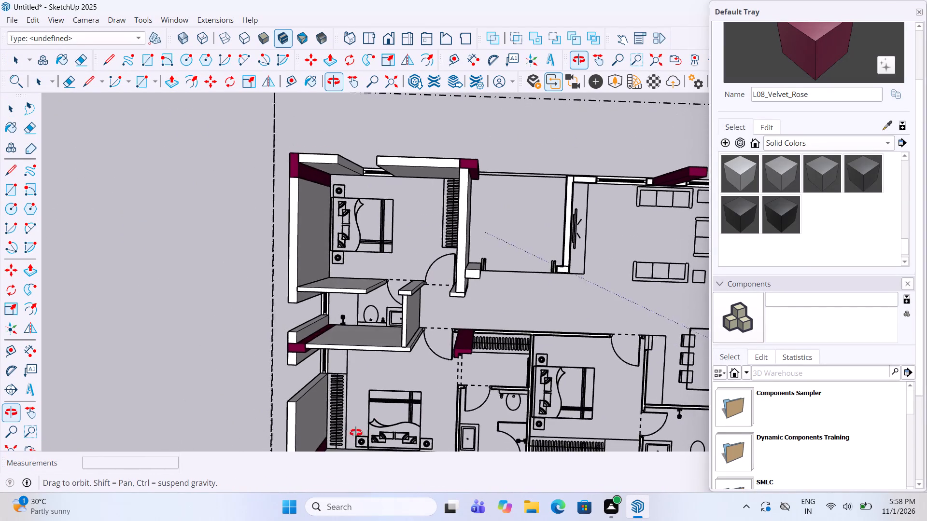
{"action": "middle_click_drag", "start_coordinate": [356, 433], "coordinate": [221, 308]}
{"action": "scroll", "coordinate": [326, 315], "scroll_direction": "down", "scroll_amount": 4}
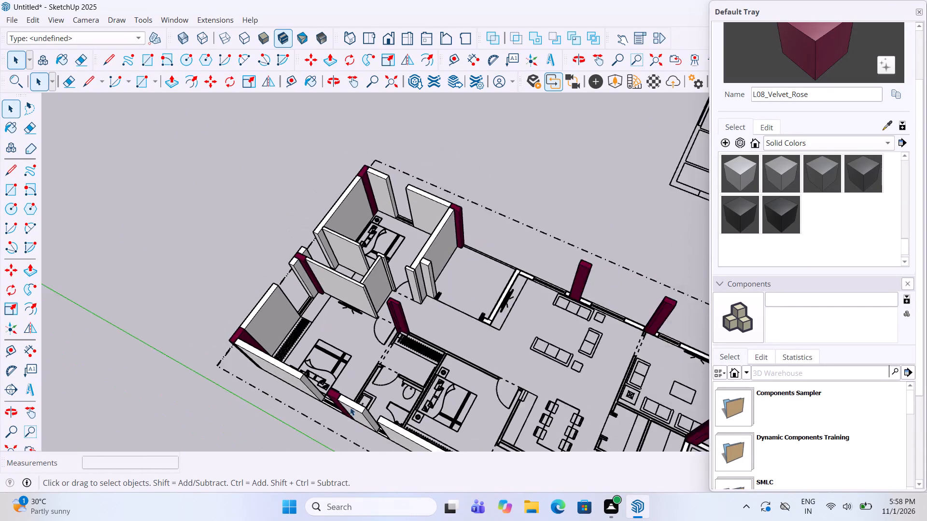
{"action": "scroll", "coordinate": [355, 436], "scroll_direction": "up", "scroll_amount": 15}
{"action": "double_click", "coordinate": [371, 388]}
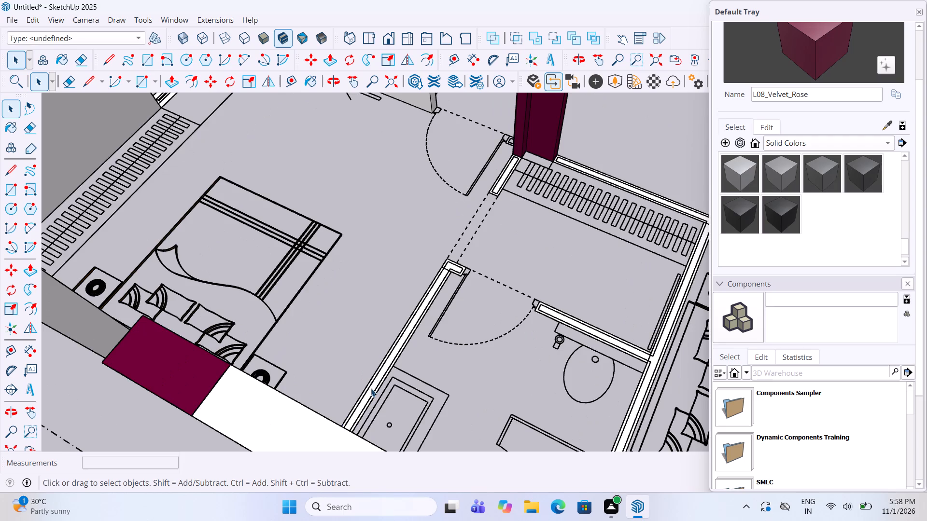
{"action": "key", "text": "p"}
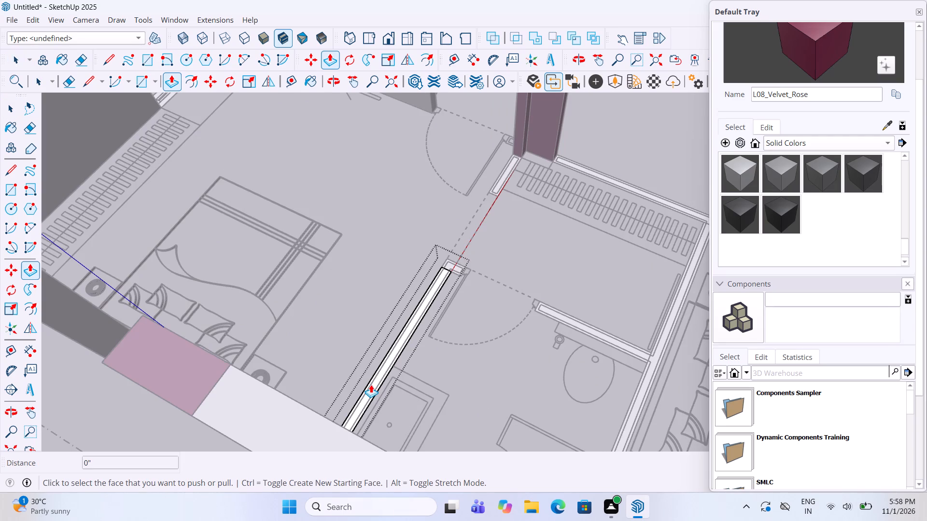
{"action": "left_click", "coordinate": [375, 388]}
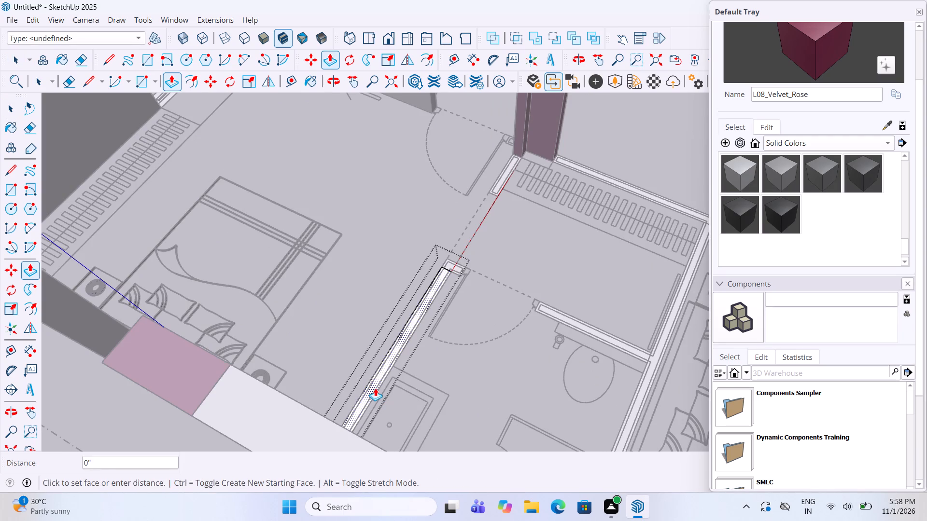
{"action": "left_click", "coordinate": [285, 423]}
{"action": "key", "text": "space"}
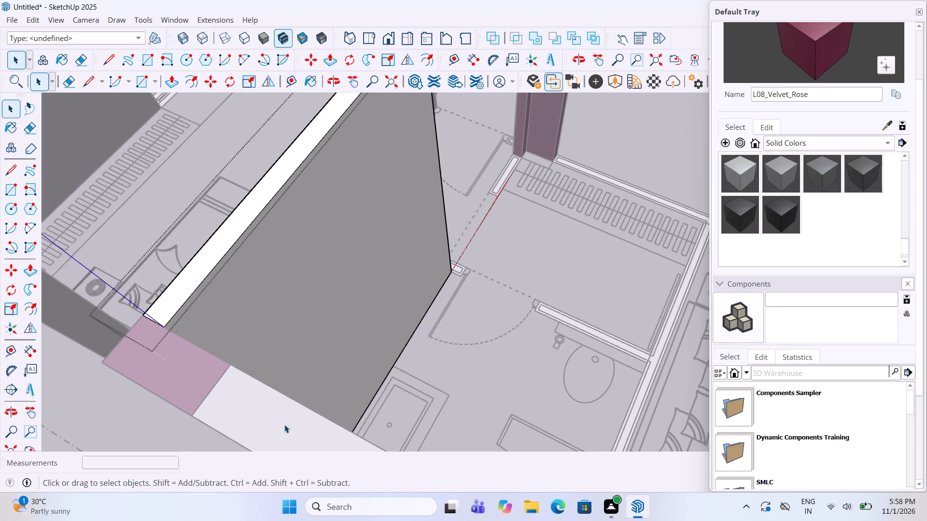
{"action": "left_click", "coordinate": [463, 372]}
Push/Pull the small wall end piece at the second bathroom's door jamb up inside its group, repeating the previous wall's height.
{"action": "scroll", "coordinate": [461, 384], "scroll_direction": "down", "scroll_amount": 4}
{"action": "middle_click_drag", "start_coordinate": [433, 369], "coordinate": [370, 364]}
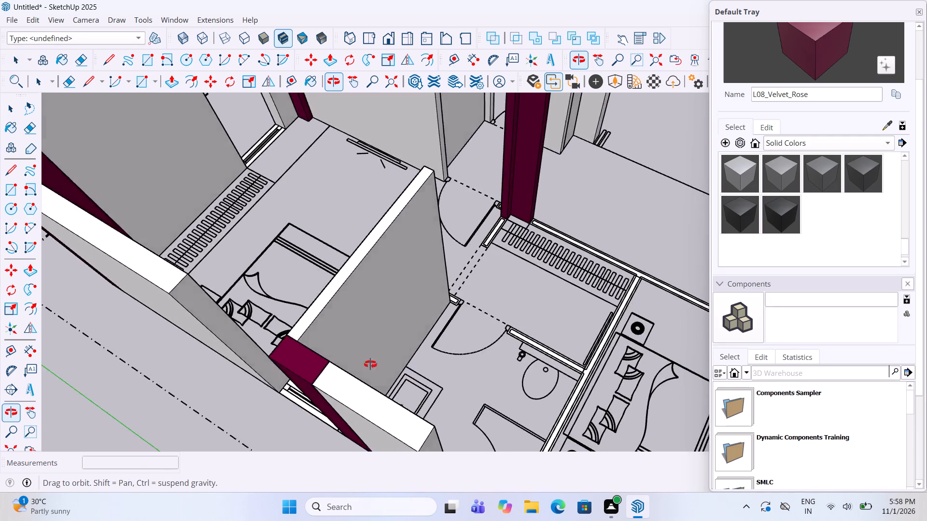
{"action": "middle_click_drag", "start_coordinate": [370, 364], "coordinate": [18, 413]}
{"action": "scroll", "coordinate": [458, 234], "scroll_direction": "up", "scroll_amount": 5}
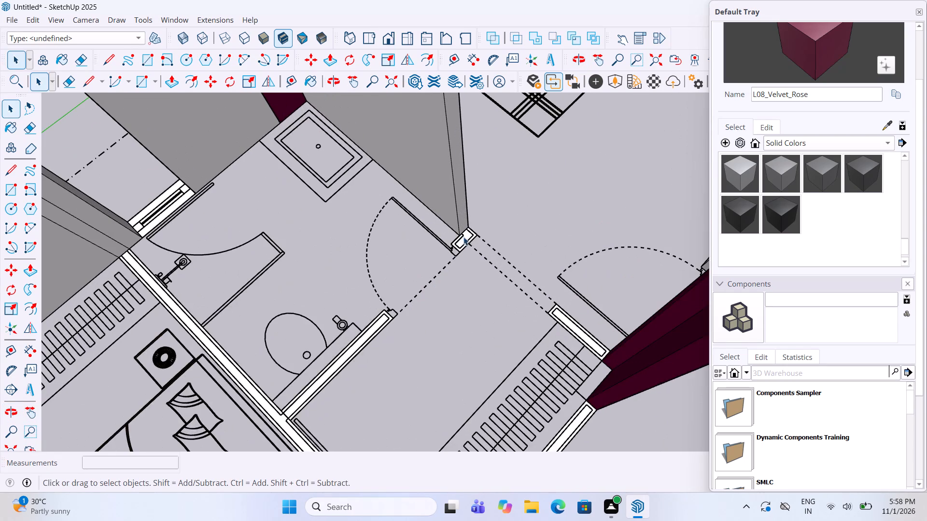
{"action": "double_click", "coordinate": [465, 238]}
{"action": "key", "text": "p"}
{"action": "key", "text": "Return"}
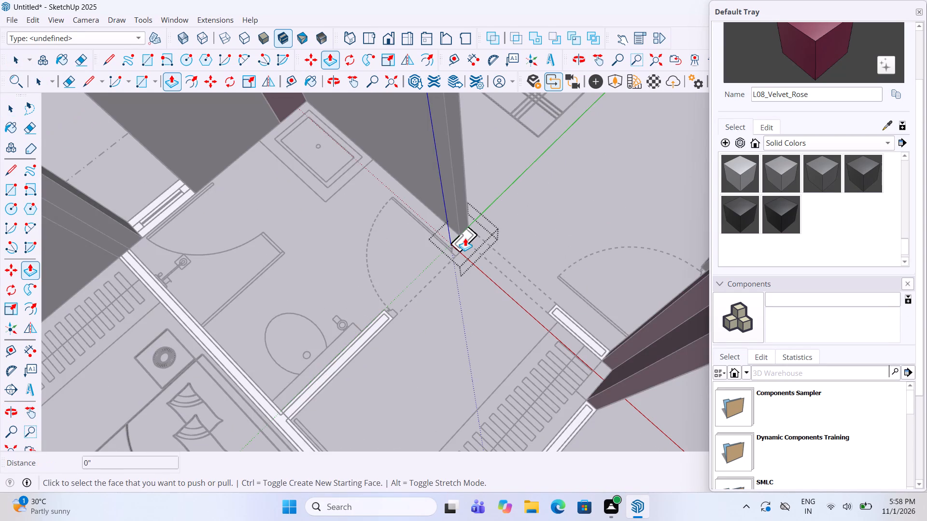
{"action": "double_click", "coordinate": [464, 238]}
{"action": "key", "text": "space"}
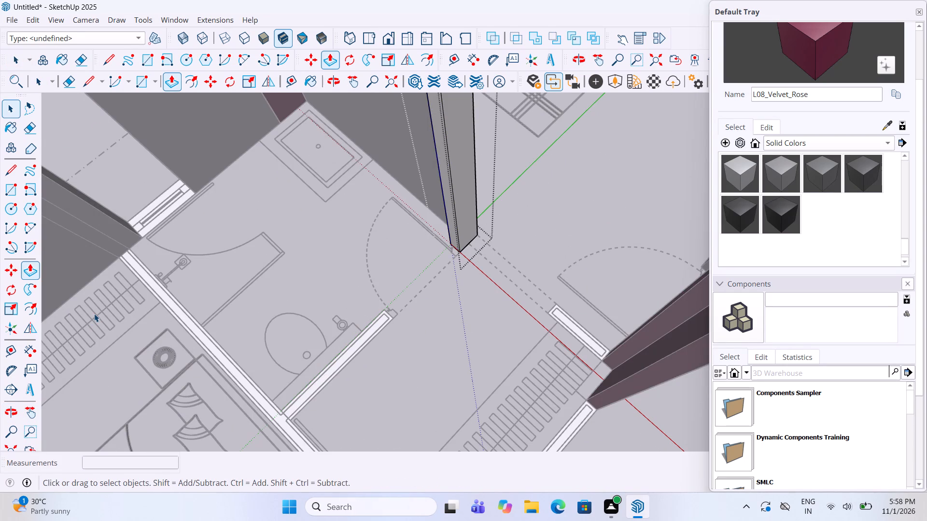
{"action": "left_click", "coordinate": [403, 343]}
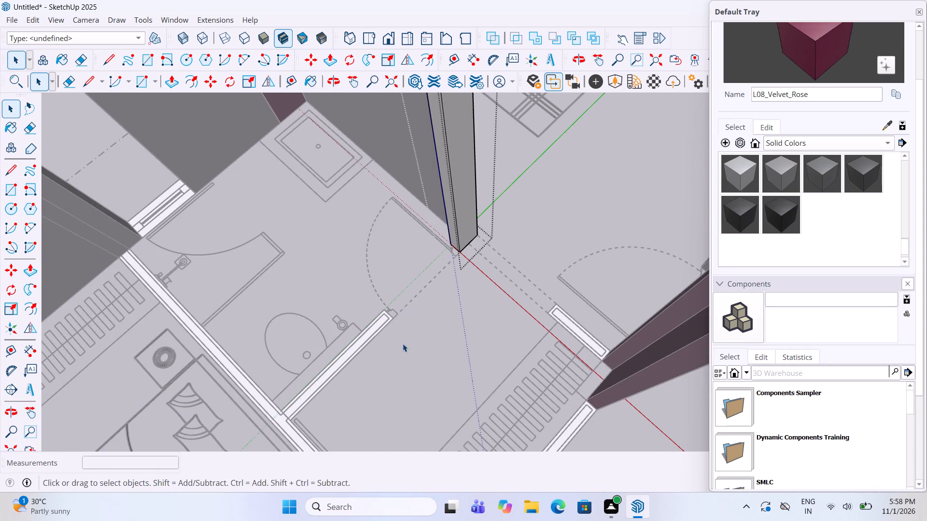
Push/Pull the wall behind the second bathroom's toilet, facing the wardrobe area, up inside its group by the same repeated height.
{"action": "double_click", "coordinate": [371, 331]}
{"action": "key", "text": "p"}
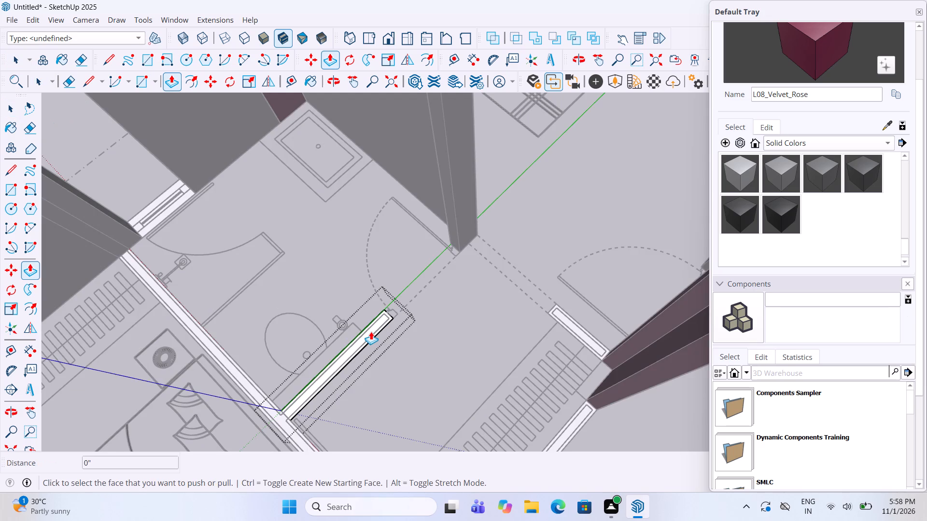
{"action": "double_click", "coordinate": [371, 331]}
{"action": "key", "text": "space"}
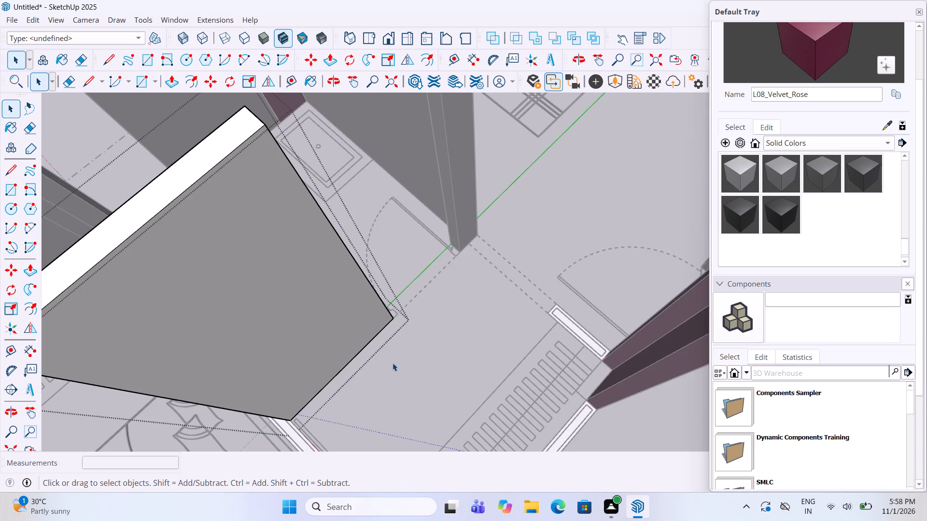
{"action": "left_click", "coordinate": [394, 364]}
Push/Pull the short wall between the wardrobe end and bedroom door, beside the interior column, up inside its group by the same height.
{"action": "double_click", "coordinate": [581, 337]}
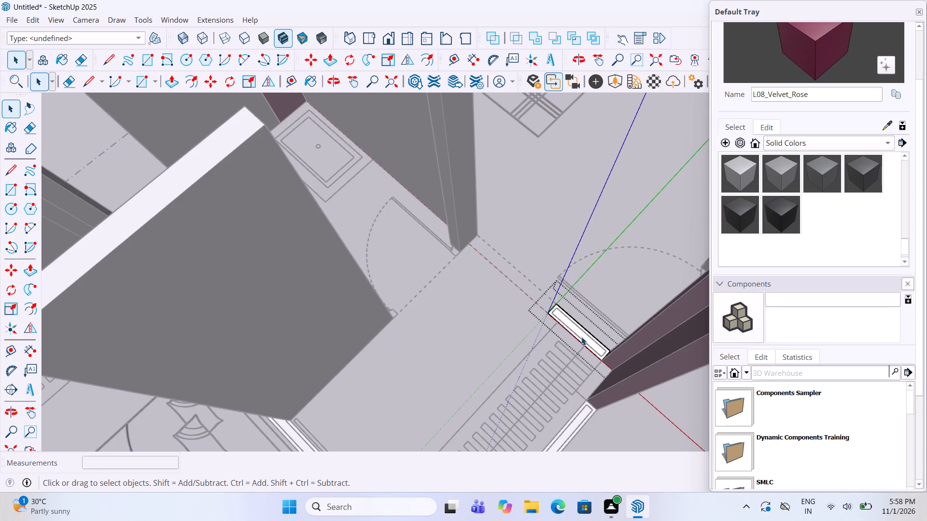
{"action": "key", "text": "p"}
{"action": "double_click", "coordinate": [598, 342]}
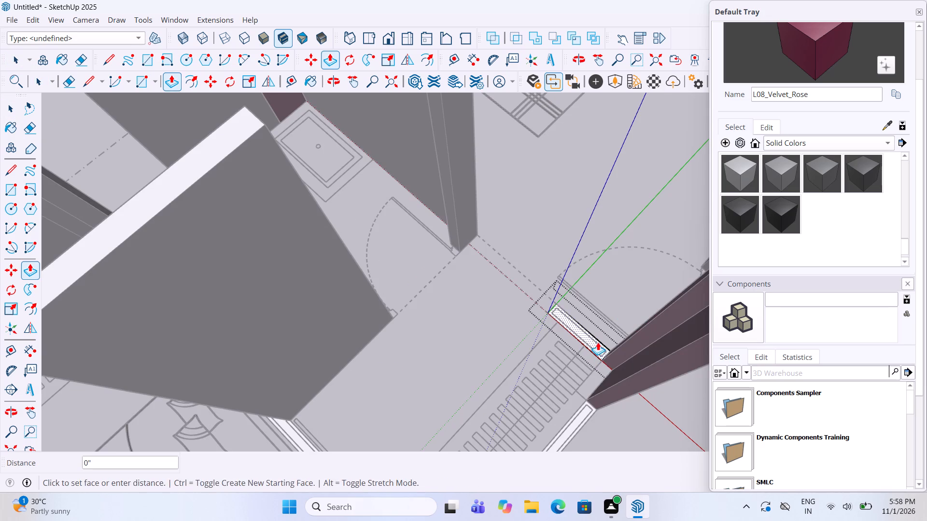
{"action": "key", "text": "space"}
{"action": "left_click", "coordinate": [519, 355]}
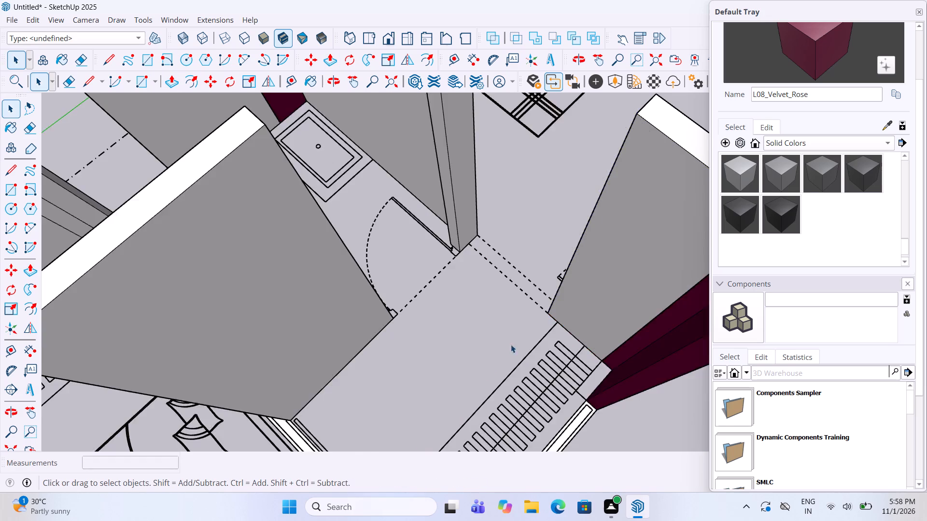
Push/Pull the long passage wall running behind the wardrobe from the interior column up inside its group, matching that column's top.
{"action": "scroll", "coordinate": [495, 288], "scroll_direction": "down", "scroll_amount": 9}
{"action": "middle_click_drag", "start_coordinate": [532, 355], "coordinate": [420, 276]}
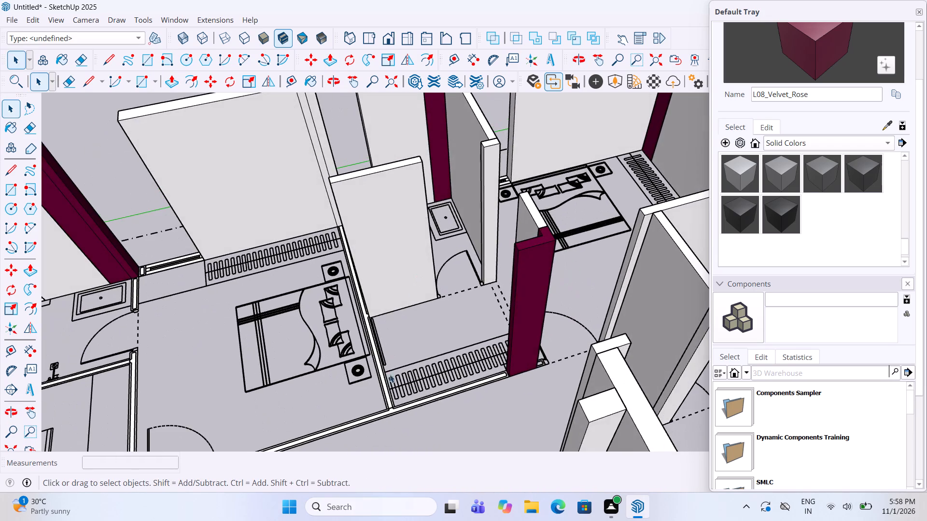
{"action": "scroll", "coordinate": [381, 422], "scroll_direction": "up", "scroll_amount": 4}
{"action": "scroll", "coordinate": [406, 388], "scroll_direction": "up", "scroll_amount": 5}
{"action": "double_click", "coordinate": [393, 415]}
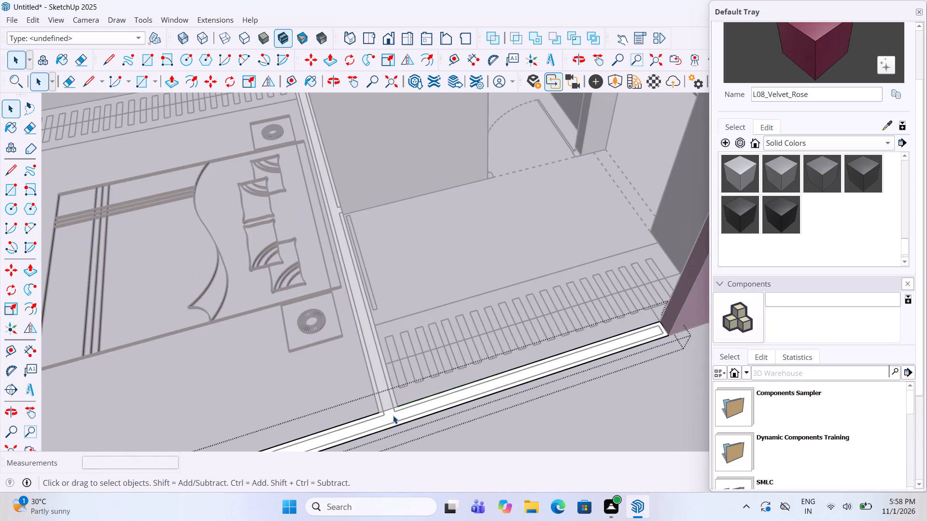
{"action": "key", "text": "p"}
{"action": "left_click", "coordinate": [394, 415]}
{"action": "left_click", "coordinate": [394, 415]}
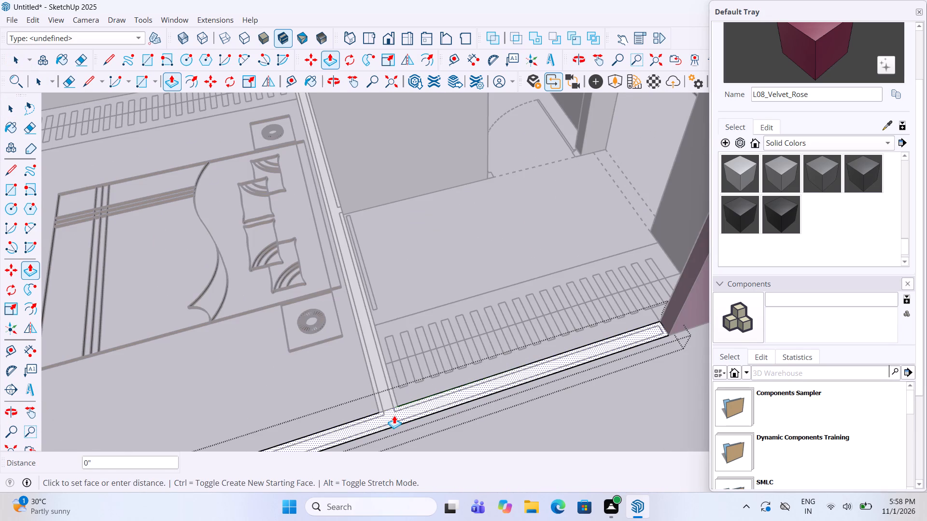
{"action": "scroll", "coordinate": [397, 388], "scroll_direction": "down", "scroll_amount": 5}
{"action": "scroll", "coordinate": [492, 303], "scroll_direction": "down", "scroll_amount": 6}
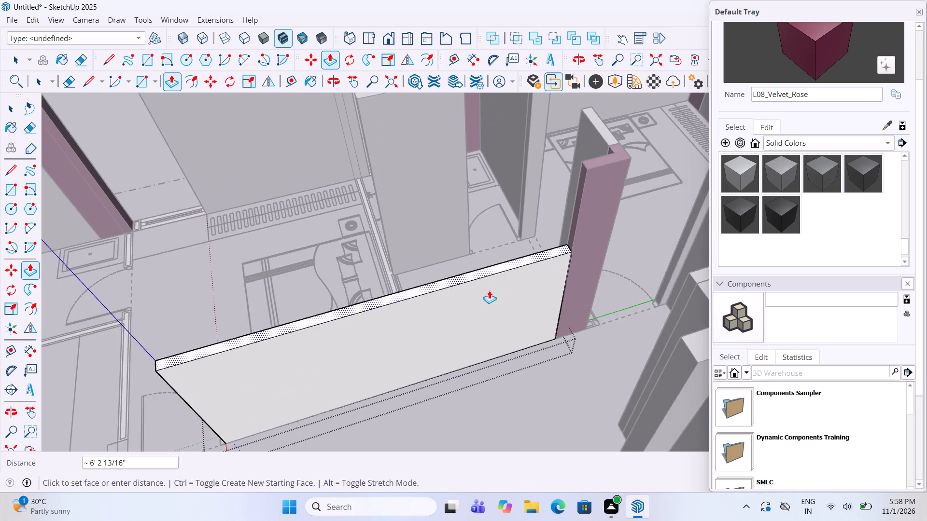
{"action": "scroll", "coordinate": [489, 290], "scroll_direction": "down", "scroll_amount": 5}
{"action": "left_click", "coordinate": [577, 198]}
{"action": "key", "text": "space"}
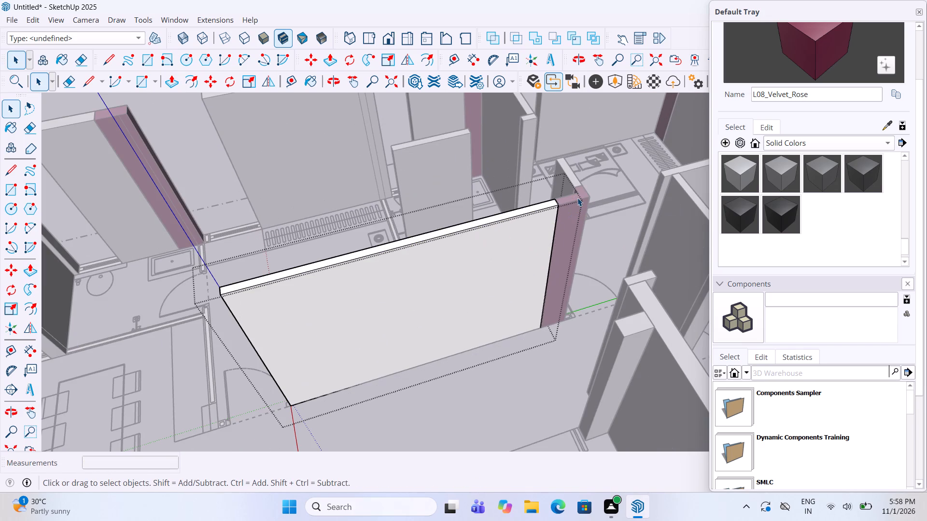
{"action": "left_click", "coordinate": [474, 446]}
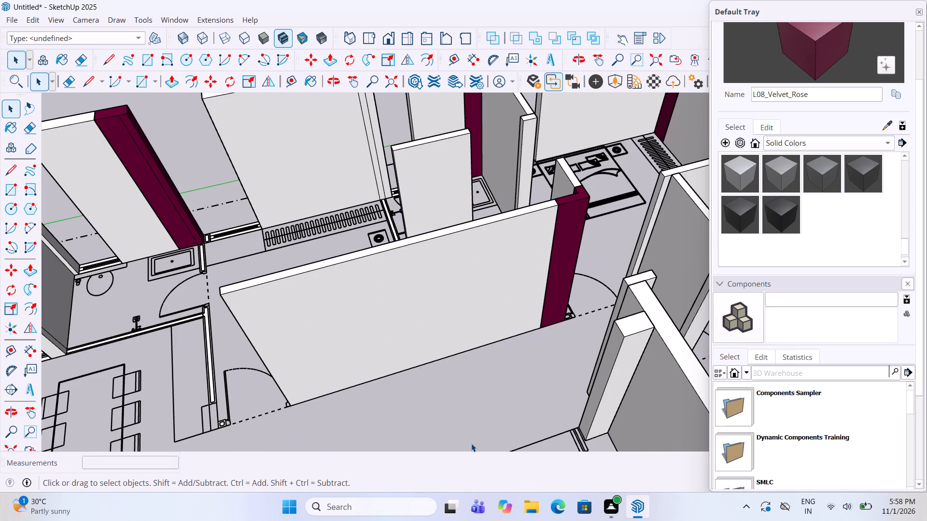
Push/Pull the wall behind the bed's headboard, between the second bathroom and the adjoining bedroom, up 10' inside its group.
{"action": "middle_click_drag", "start_coordinate": [289, 269], "coordinate": [468, 290]}
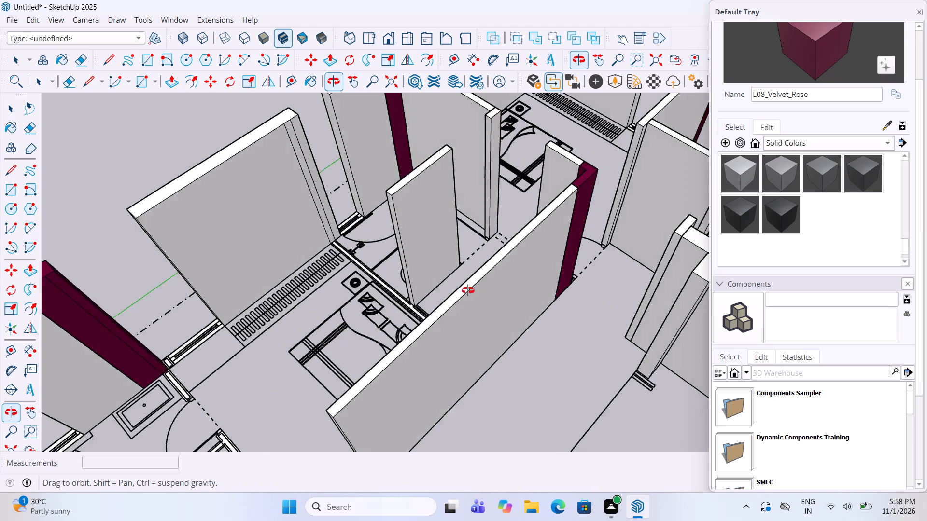
{"action": "middle_click_drag", "start_coordinate": [468, 290], "coordinate": [550, 302]}
{"action": "scroll", "coordinate": [356, 335], "scroll_direction": "up", "scroll_amount": 10}
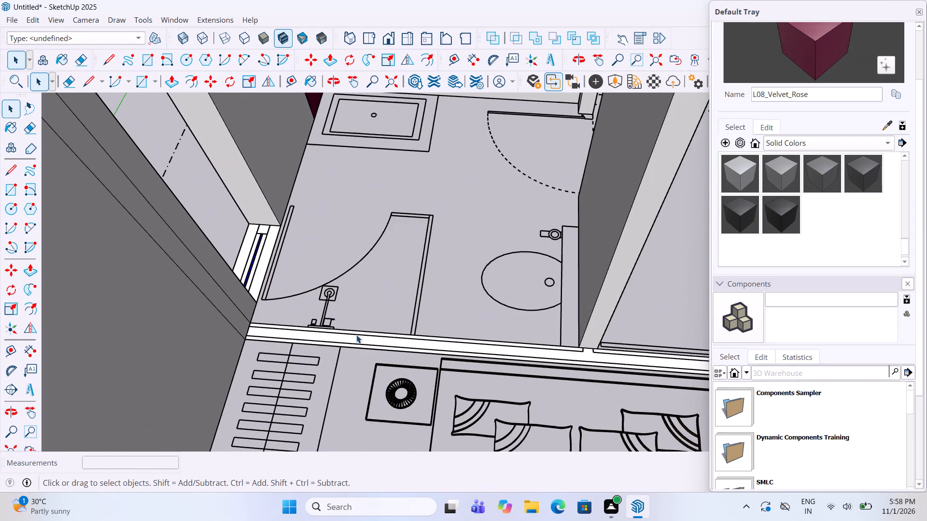
{"action": "double_click", "coordinate": [360, 337]}
{"action": "key", "text": "p"}
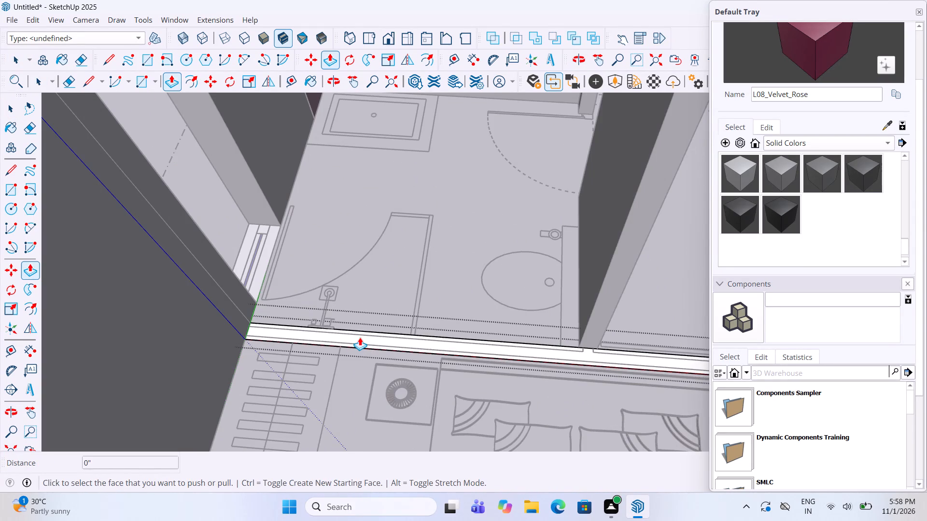
{"action": "left_click", "coordinate": [364, 337]}
{"action": "scroll", "coordinate": [379, 317], "scroll_direction": "down", "scroll_amount": 12}
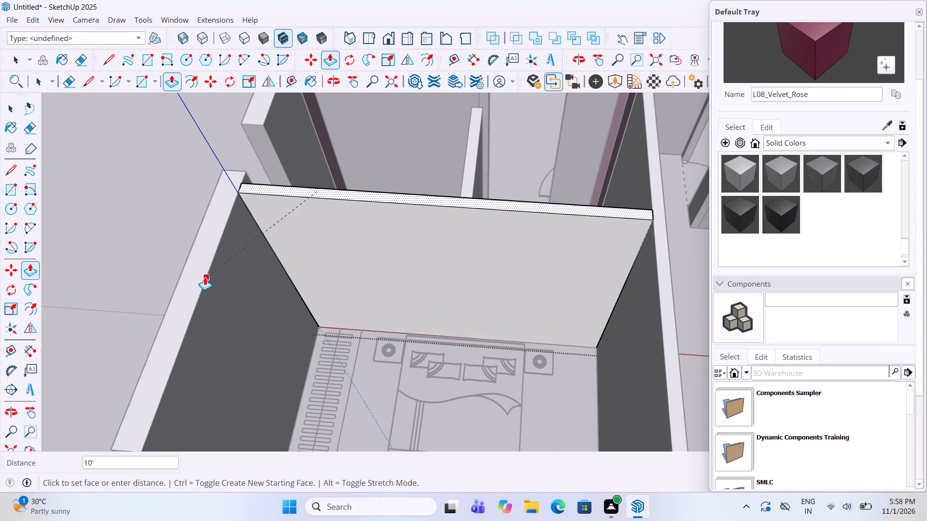
{"action": "left_click", "coordinate": [203, 277]}
{"action": "key", "text": "space"}
{"action": "left_click", "coordinate": [102, 252]}
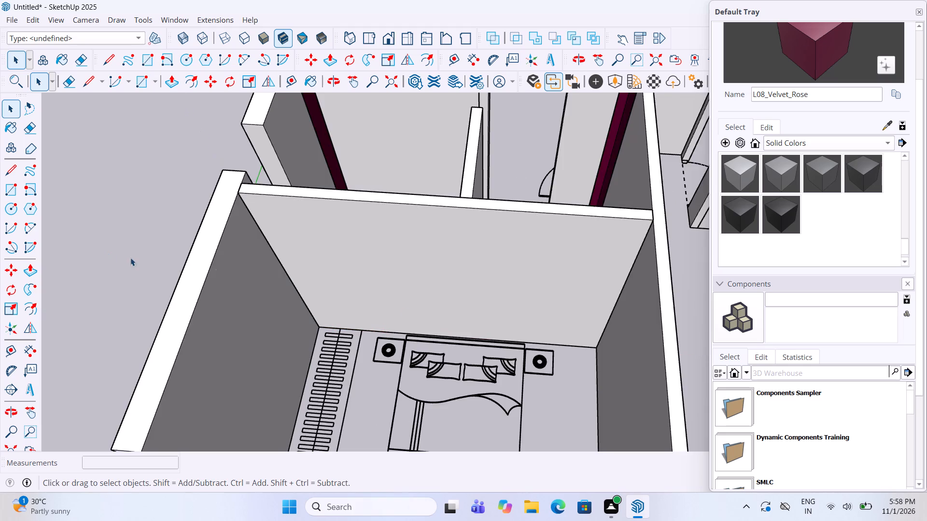
Push/Pull the wall between the next bathroom's shower and the dining area up 10' inside its group.
{"action": "middle_click_drag", "start_coordinate": [466, 331], "coordinate": [392, 331]}
{"action": "scroll", "coordinate": [404, 318], "scroll_direction": "down", "scroll_amount": 6}
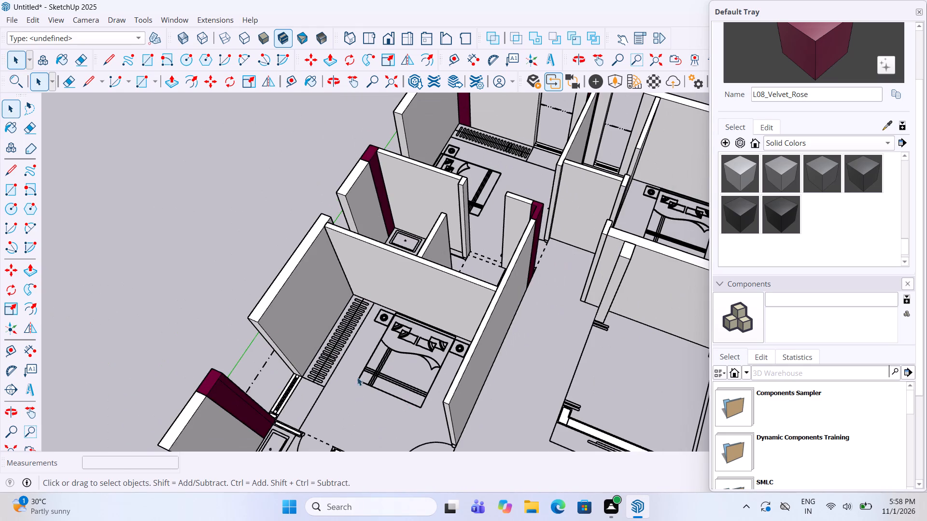
{"action": "middle_click_drag", "start_coordinate": [298, 340], "coordinate": [122, 315]}
{"action": "scroll", "coordinate": [209, 326], "scroll_direction": "up", "scroll_amount": 7}
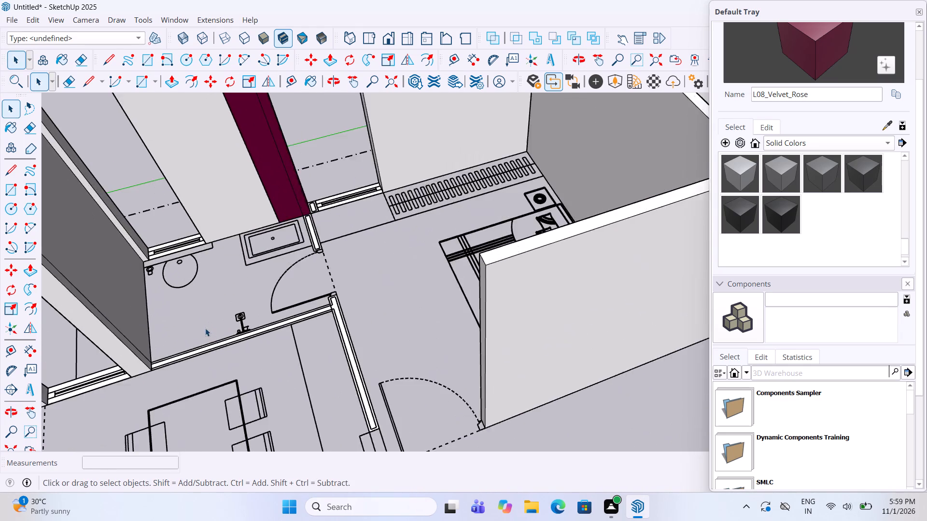
{"action": "scroll", "coordinate": [205, 328], "scroll_direction": "up", "scroll_amount": 8}
{"action": "left_click", "coordinate": [217, 369]}
{"action": "double_click", "coordinate": [213, 363]}
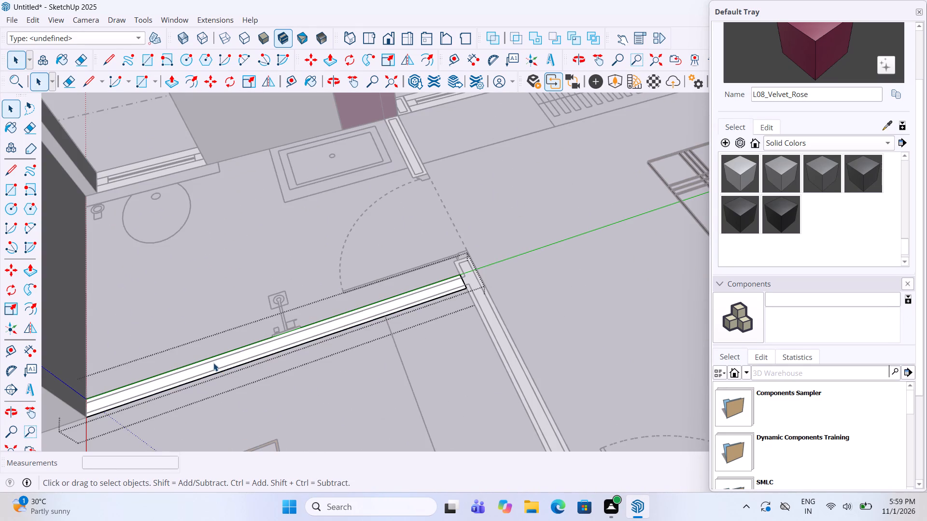
{"action": "key", "text": "p"}
{"action": "left_click", "coordinate": [213, 363]}
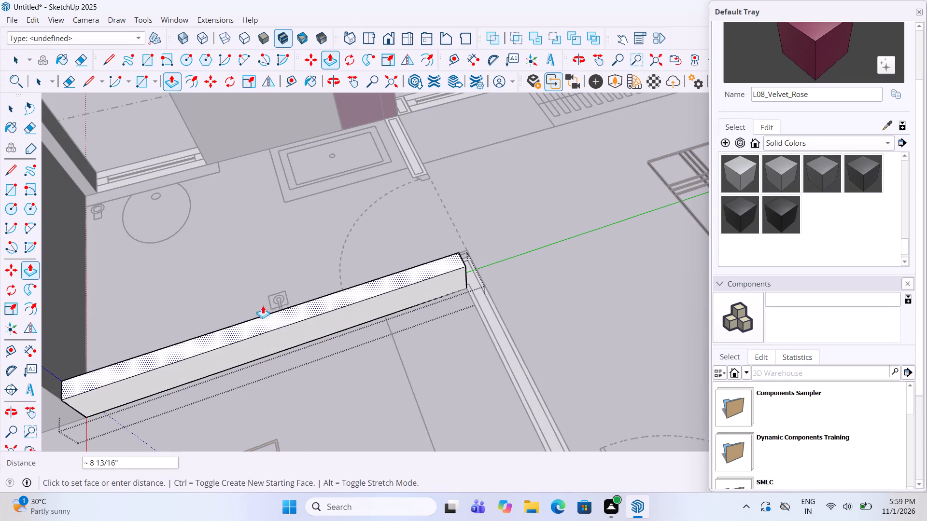
{"action": "scroll", "coordinate": [316, 274], "scroll_direction": "down", "scroll_amount": 6}
{"action": "scroll", "coordinate": [192, 245], "scroll_direction": "down", "scroll_amount": 4}
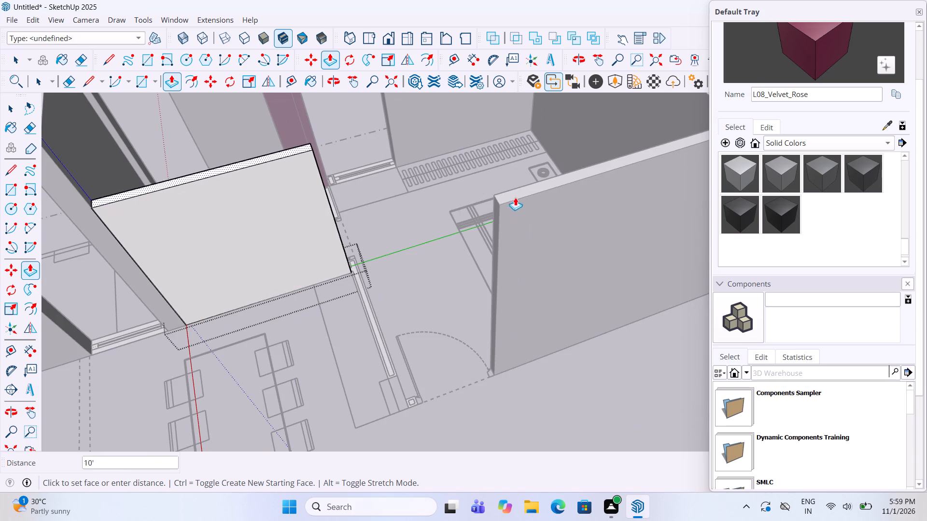
{"action": "left_click", "coordinate": [514, 194]}
{"action": "key", "text": "space"}
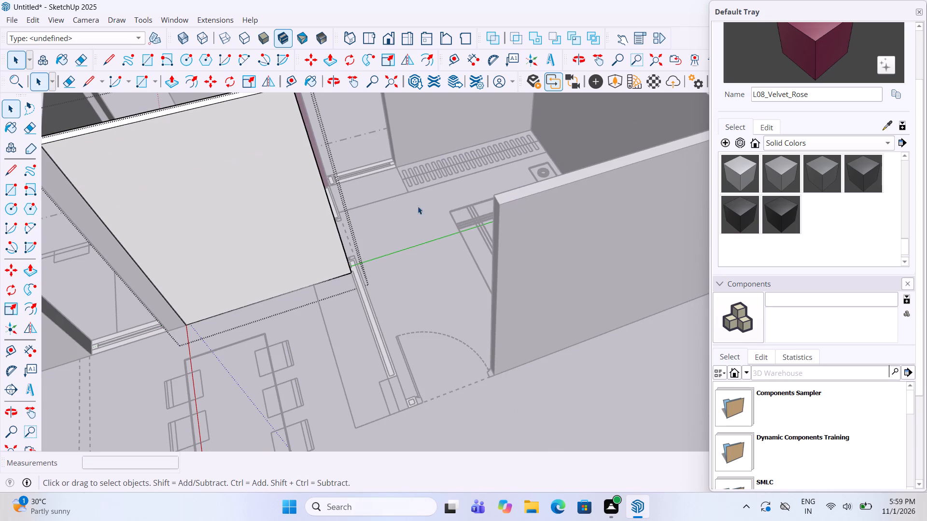
{"action": "left_click", "coordinate": [410, 211]}
Push/Pull the short wall beside that bathroom's washbasin, between the column and the door opening, up 10' inside its group.
{"action": "middle_click_drag", "start_coordinate": [409, 211], "coordinate": [271, 241]}
{"action": "scroll", "coordinate": [319, 321], "scroll_direction": "down", "scroll_amount": 5}
{"action": "scroll", "coordinate": [348, 188], "scroll_direction": "up", "scroll_amount": 3}
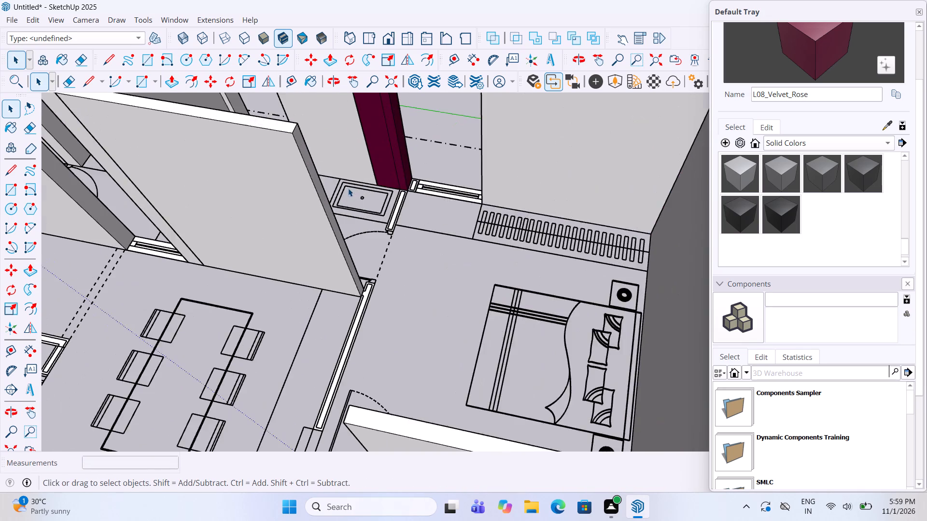
{"action": "scroll", "coordinate": [348, 188], "scroll_direction": "up", "scroll_amount": 8}
{"action": "double_click", "coordinate": [407, 231]}
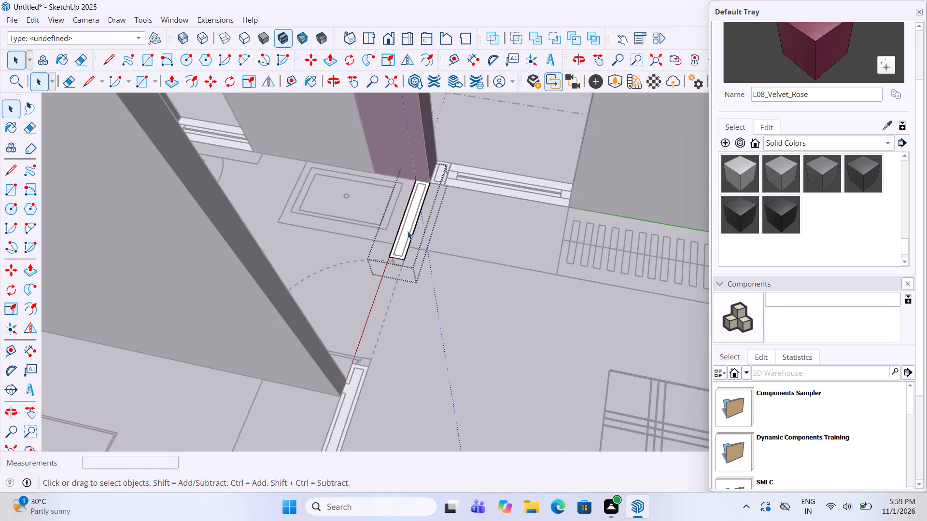
{"action": "key", "text": "p"}
{"action": "left_click", "coordinate": [403, 224]}
{"action": "scroll", "coordinate": [406, 222], "scroll_direction": "down", "scroll_amount": 7}
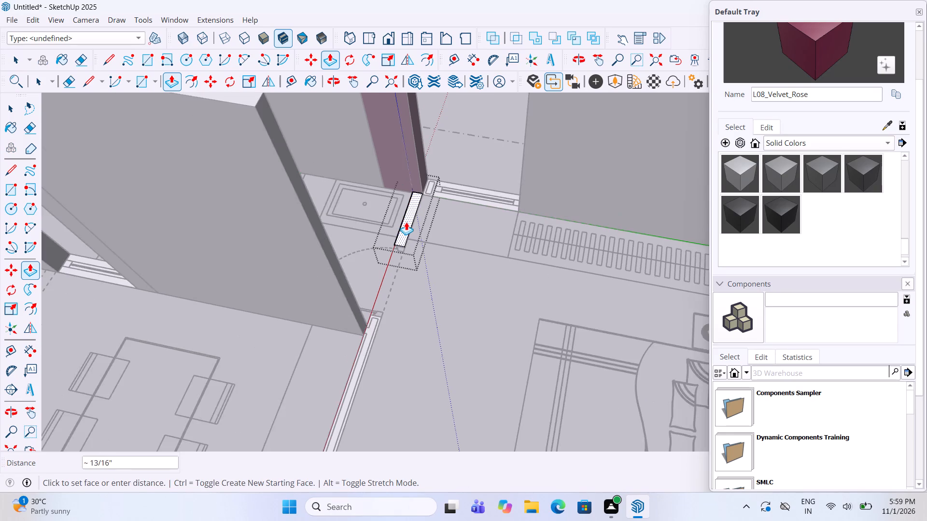
{"action": "scroll", "coordinate": [406, 222], "scroll_direction": "down", "scroll_amount": 2}
{"action": "left_click", "coordinate": [319, 159]}
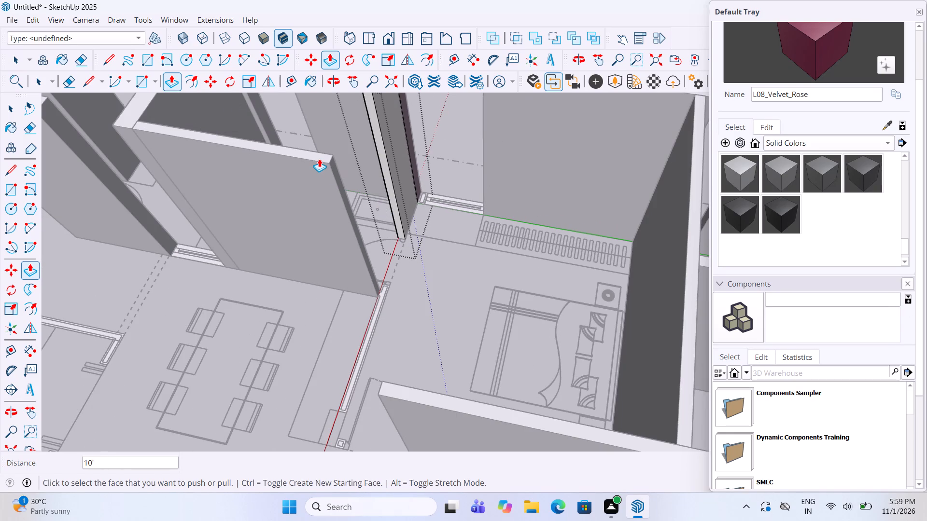
{"action": "key", "text": "space"}
{"action": "left_click", "coordinate": [417, 319]}
Push/Pull the wall between the dining area and the bedroom entry up 10' inside its group.
{"action": "scroll", "coordinate": [337, 372], "scroll_direction": "up", "scroll_amount": 5}
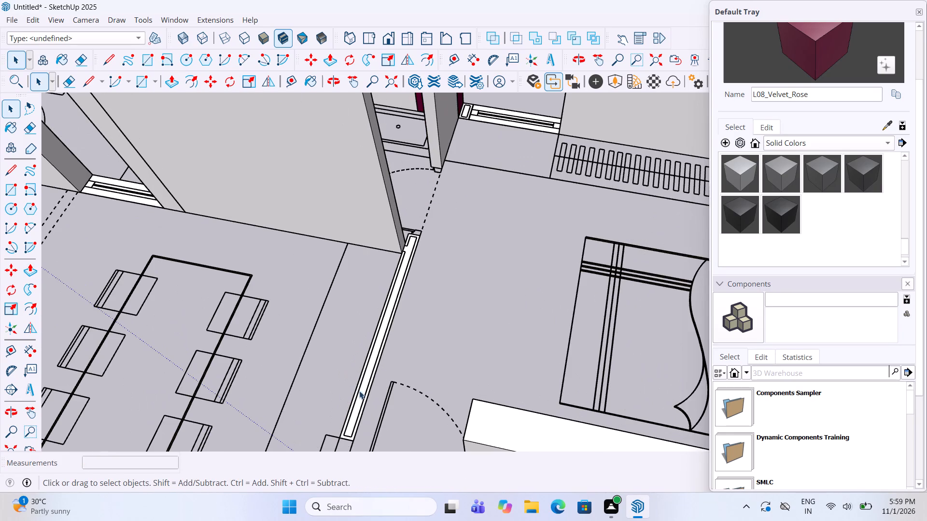
{"action": "double_click", "coordinate": [362, 394]}
{"action": "key", "text": "p"}
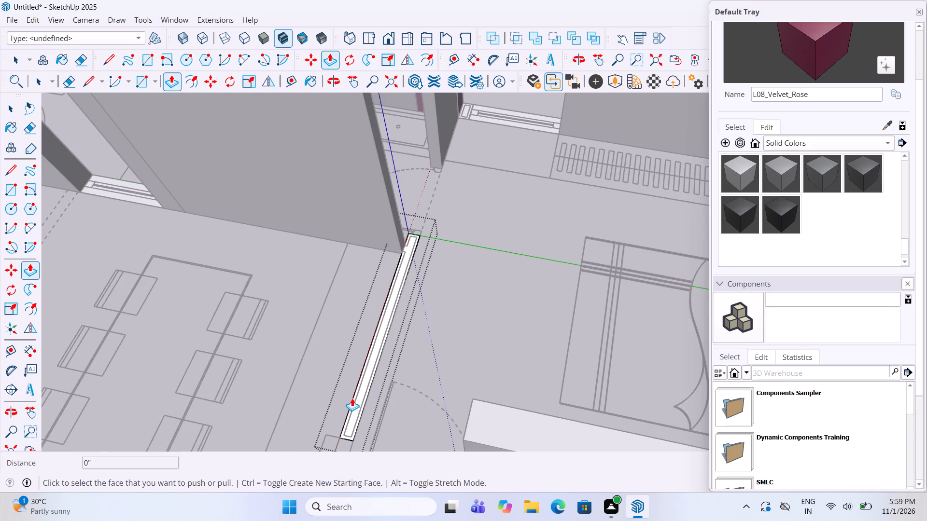
{"action": "left_click", "coordinate": [363, 402]}
{"action": "left_click", "coordinate": [518, 417]}
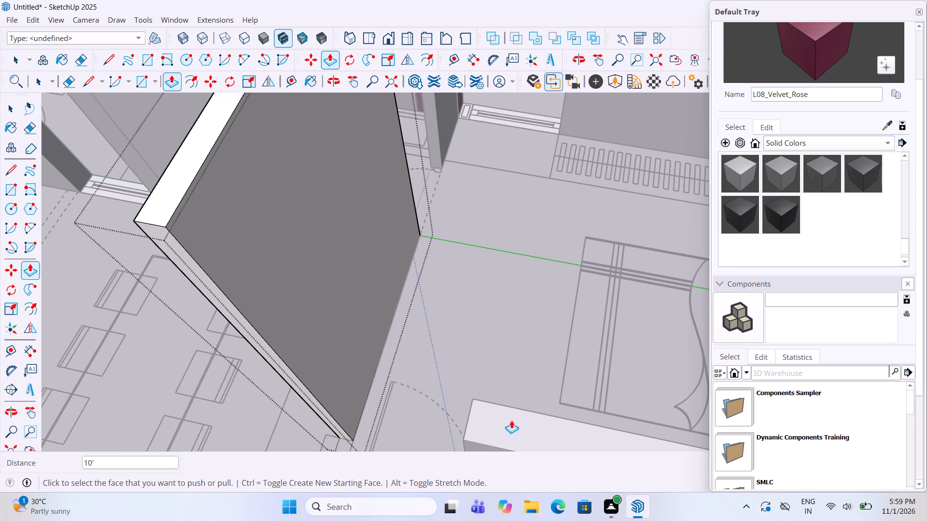
{"action": "key", "text": "space"}
{"action": "left_click", "coordinate": [559, 309]}
Group the small square wall end piece beside the bedroom door, near the dining area.
{"action": "scroll", "coordinate": [418, 231], "scroll_direction": "down", "scroll_amount": 6}
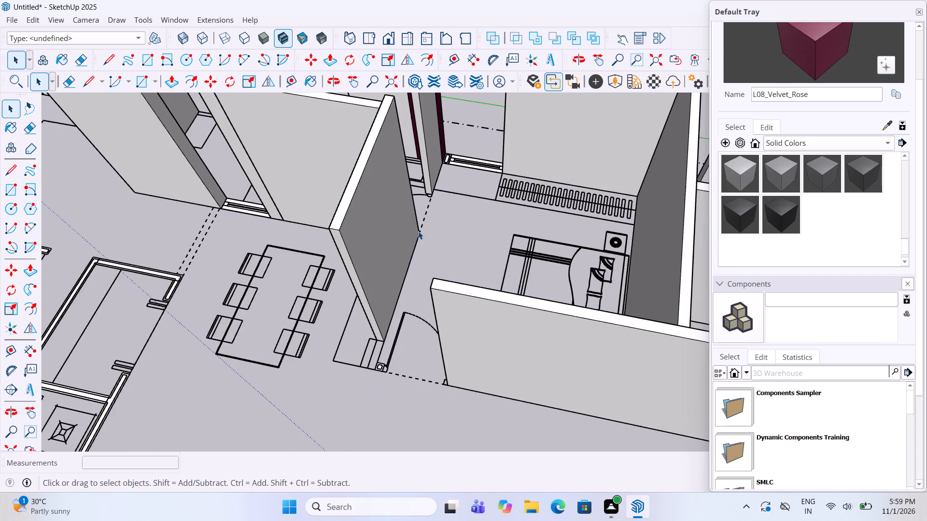
{"action": "scroll", "coordinate": [418, 231], "scroll_direction": "down", "scroll_amount": 5}
{"action": "middle_click_drag", "start_coordinate": [449, 270], "coordinate": [474, 284]}
{"action": "scroll", "coordinate": [436, 319], "scroll_direction": "up", "scroll_amount": 5}
{"action": "scroll", "coordinate": [390, 324], "scroll_direction": "up", "scroll_amount": 9}
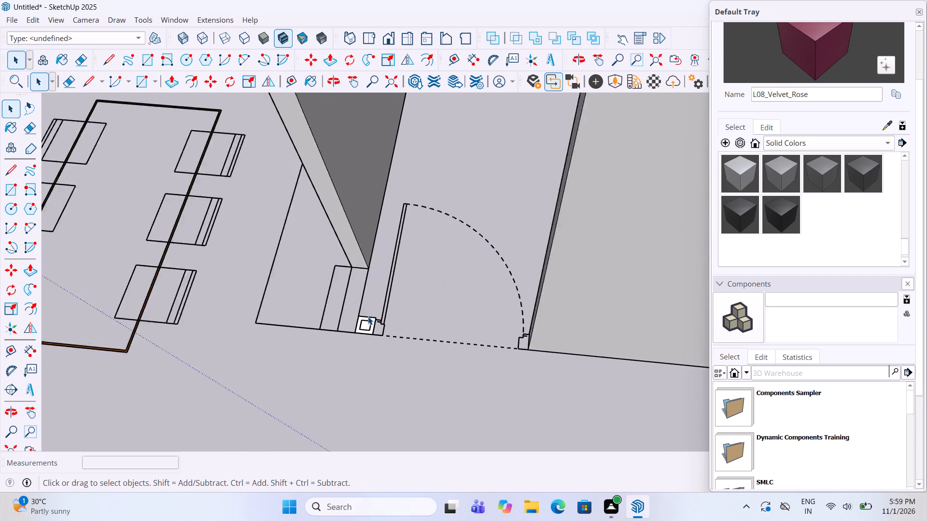
{"action": "scroll", "coordinate": [368, 316], "scroll_direction": "up", "scroll_amount": 2}
{"action": "double_click", "coordinate": [360, 328]}
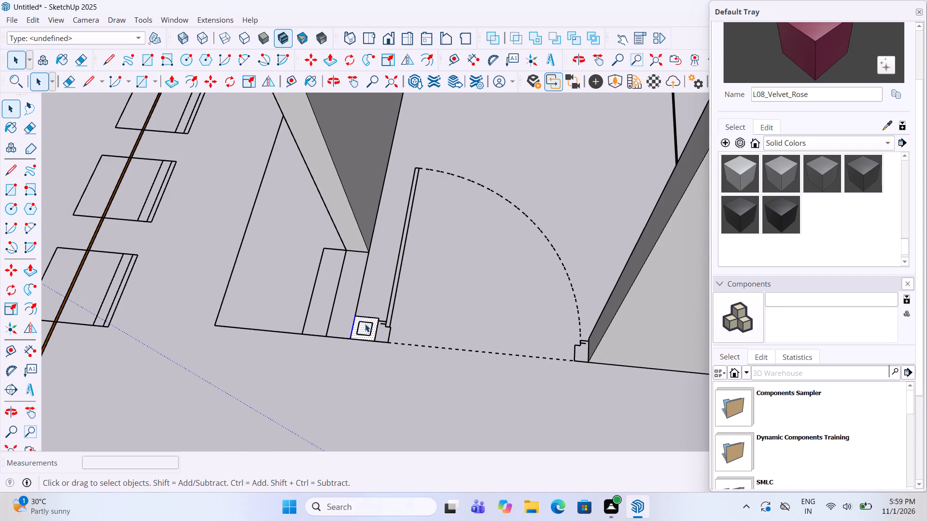
{"action": "left_click", "coordinate": [367, 325]}
{"action": "right_click", "coordinate": [367, 325]}
{"action": "left_click", "coordinate": [404, 199]}
Push/Pull the square wall end piece beside the bedroom door up 10' inside its new group.
{"action": "double_click", "coordinate": [368, 327]}
{"action": "key", "text": "p"}
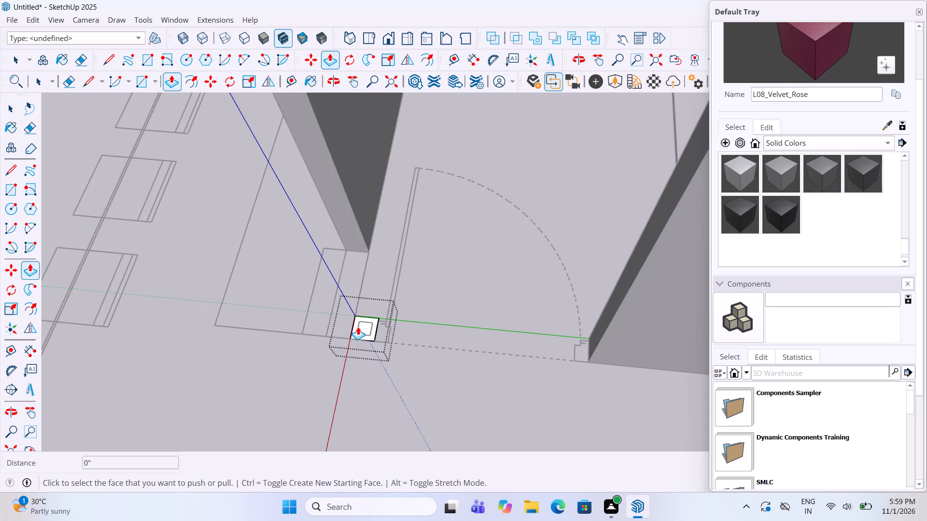
{"action": "left_click", "coordinate": [364, 326]}
{"action": "scroll", "coordinate": [378, 318], "scroll_direction": "down", "scroll_amount": 10}
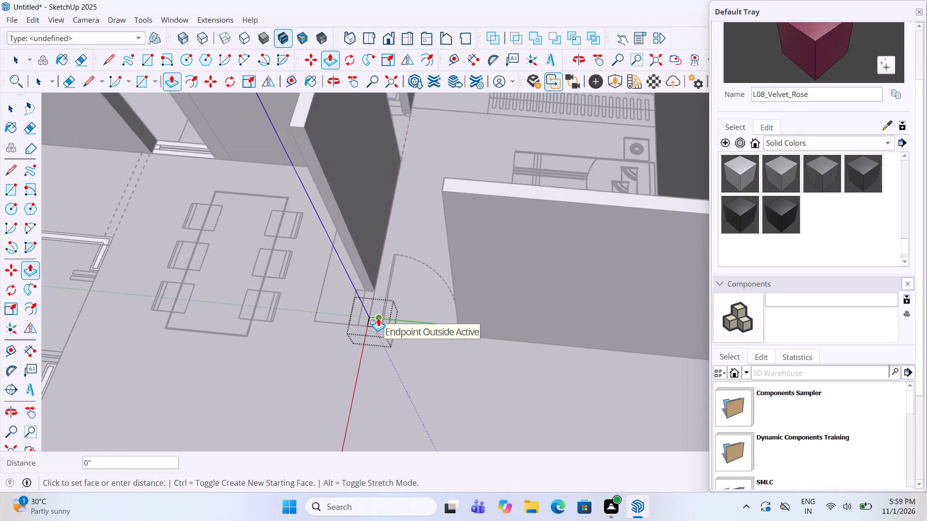
{"action": "left_click", "coordinate": [483, 182]}
{"action": "key", "text": "space"}
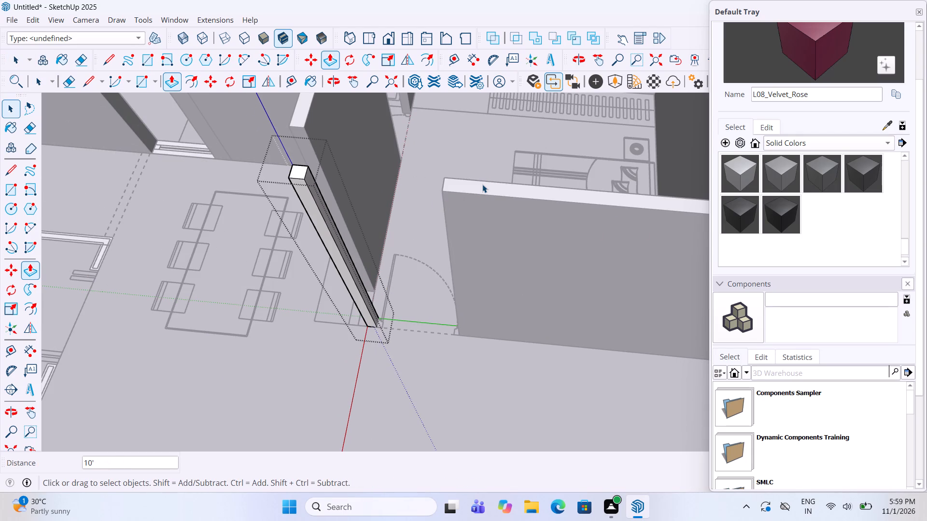
{"action": "left_click", "coordinate": [458, 381]}
Push/Pull the small outer-wall piece between the living room's entrance-corner column and the first window up to that column's top.
{"action": "scroll", "coordinate": [496, 239], "scroll_direction": "down", "scroll_amount": 5}
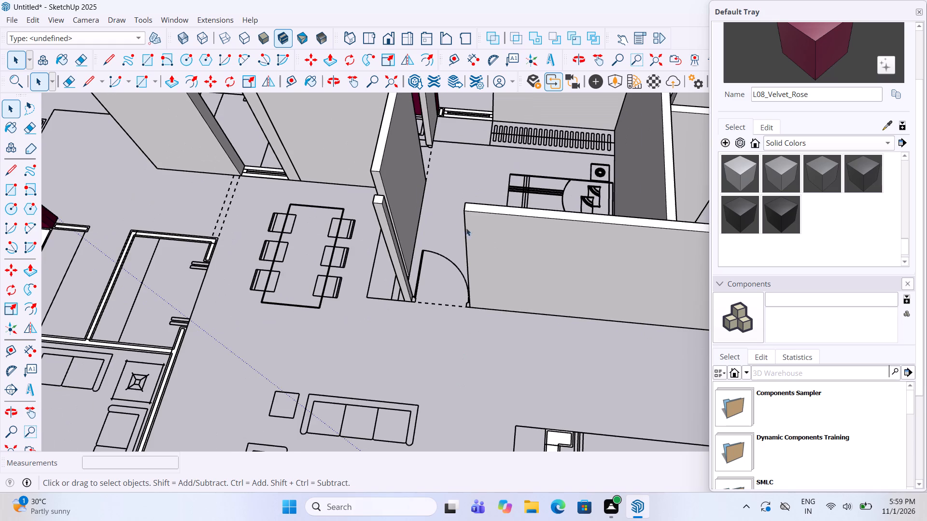
{"action": "scroll", "coordinate": [445, 208], "scroll_direction": "down", "scroll_amount": 6}
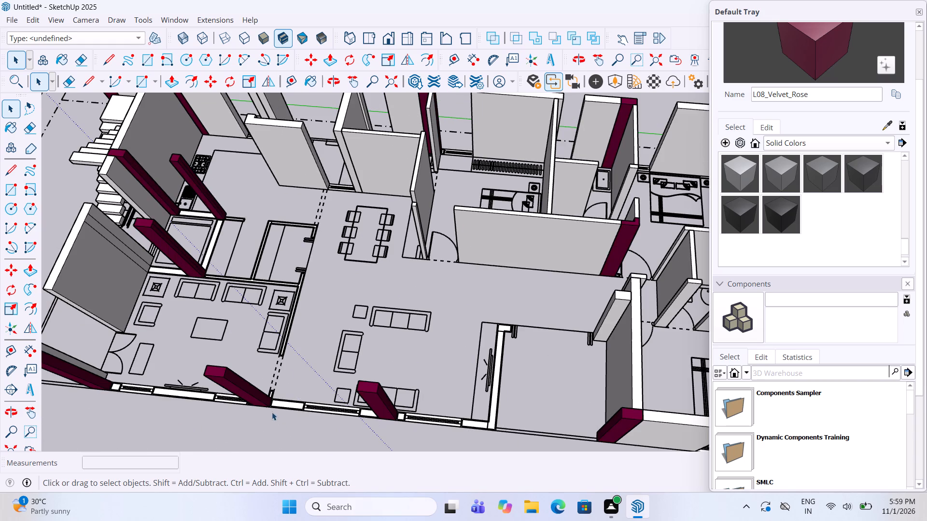
{"action": "middle_click_drag", "start_coordinate": [267, 408], "coordinate": [277, 385]}
{"action": "scroll", "coordinate": [479, 243], "scroll_direction": "down", "scroll_amount": 5}
{"action": "scroll", "coordinate": [313, 313], "scroll_direction": "up", "scroll_amount": 5}
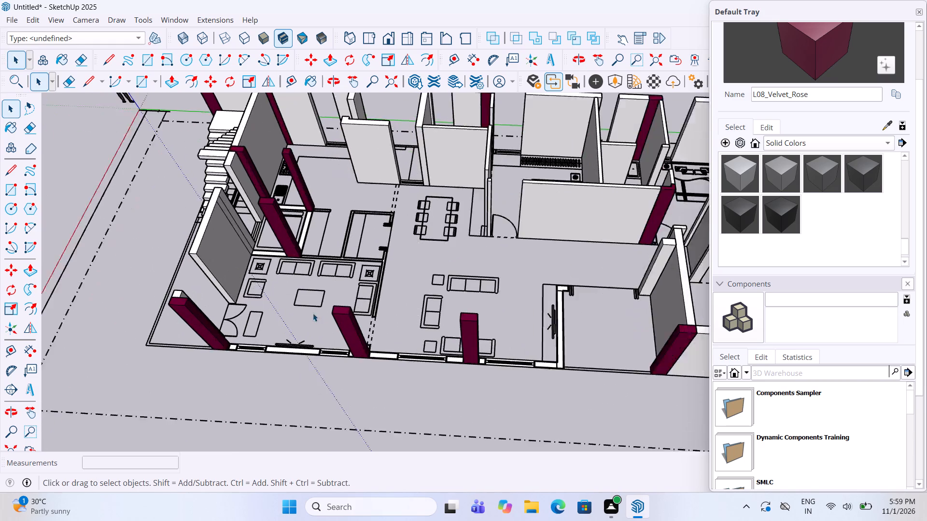
{"action": "scroll", "coordinate": [247, 345], "scroll_direction": "up", "scroll_amount": 5}
{"action": "scroll", "coordinate": [203, 353], "scroll_direction": "up", "scroll_amount": 10}
{"action": "double_click", "coordinate": [231, 351]}
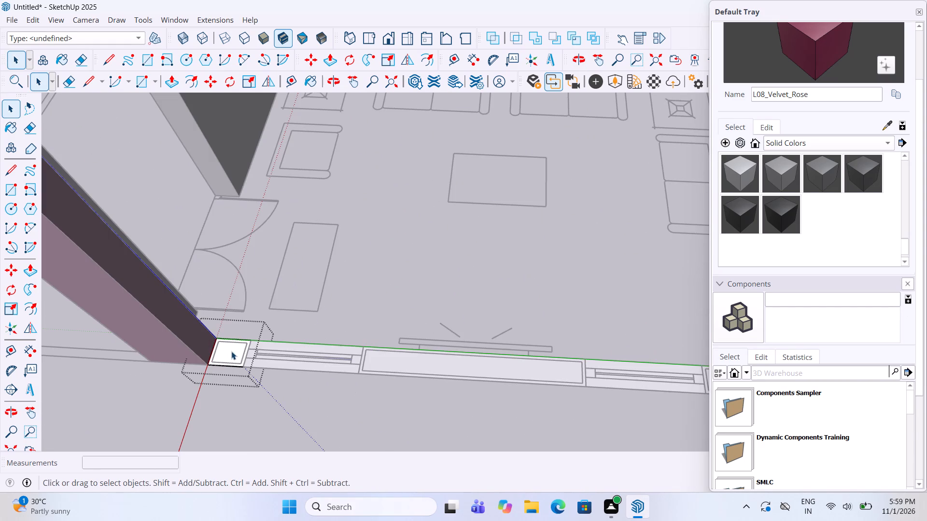
{"action": "key", "text": "p"}
{"action": "left_click", "coordinate": [233, 351]}
{"action": "scroll", "coordinate": [274, 271], "scroll_direction": "down", "scroll_amount": 3}
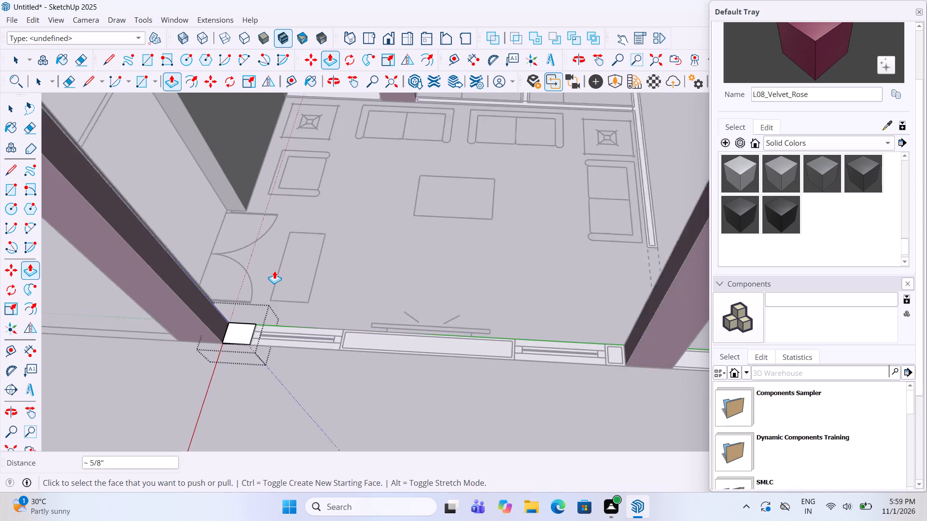
{"action": "scroll", "coordinate": [274, 271], "scroll_direction": "down", "scroll_amount": 10}
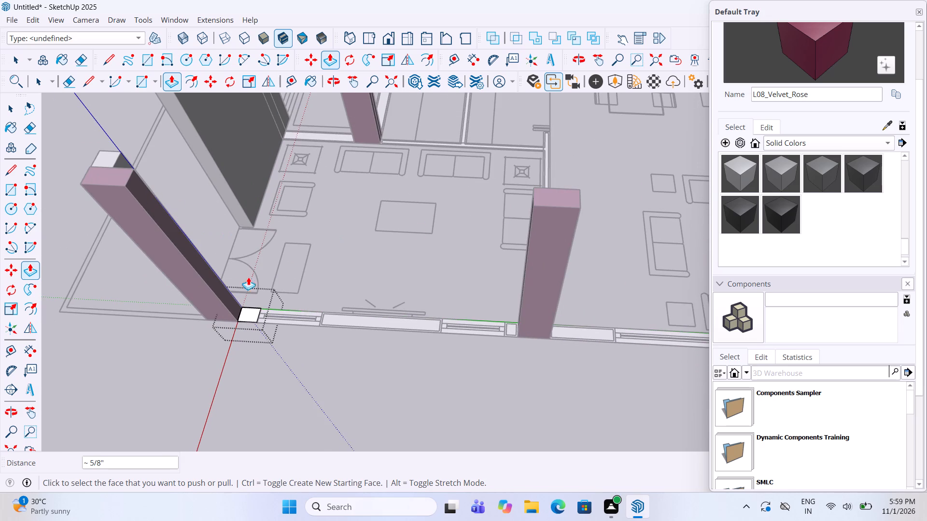
{"action": "left_click", "coordinate": [247, 312]}
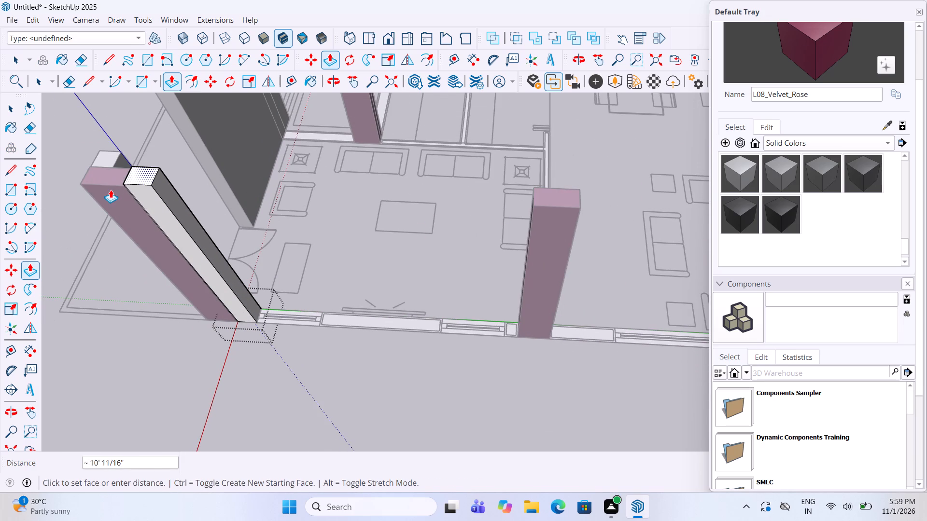
{"action": "left_click", "coordinate": [116, 172]}
{"action": "key", "text": "space"}
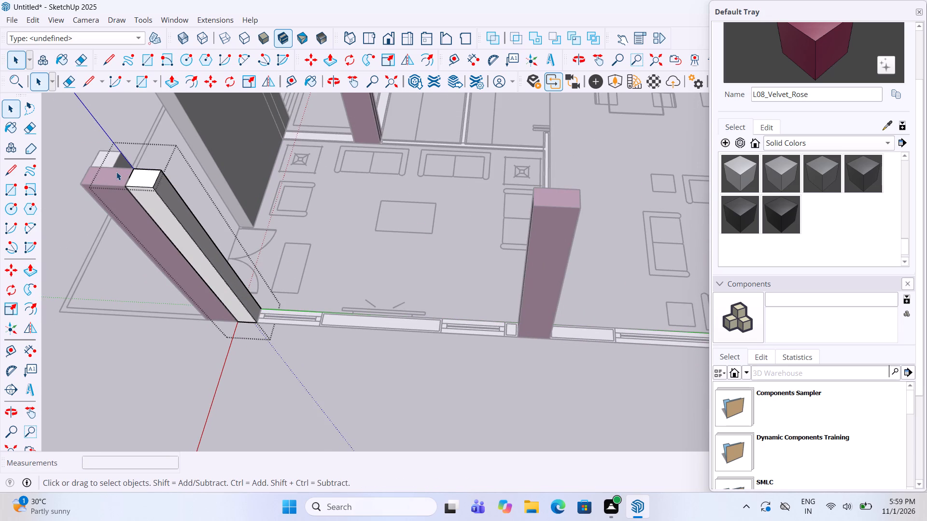
{"action": "left_click", "coordinate": [276, 369]}
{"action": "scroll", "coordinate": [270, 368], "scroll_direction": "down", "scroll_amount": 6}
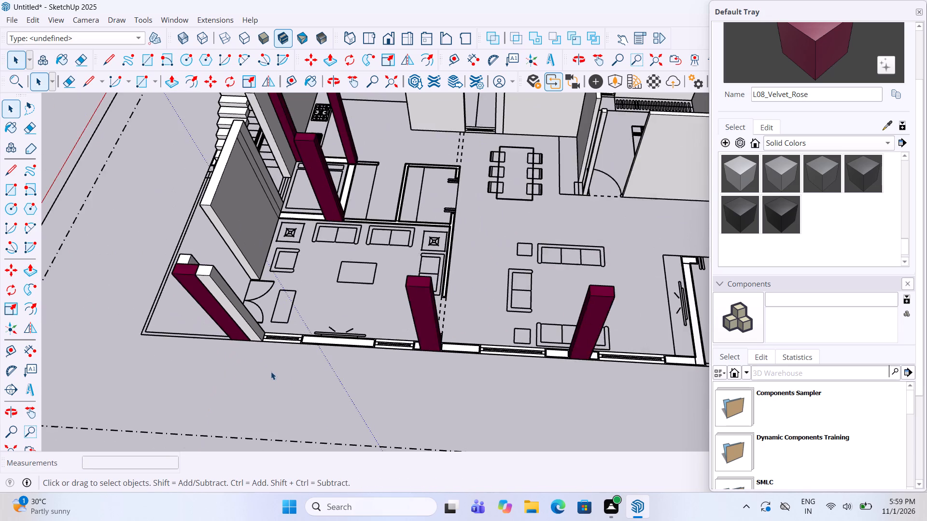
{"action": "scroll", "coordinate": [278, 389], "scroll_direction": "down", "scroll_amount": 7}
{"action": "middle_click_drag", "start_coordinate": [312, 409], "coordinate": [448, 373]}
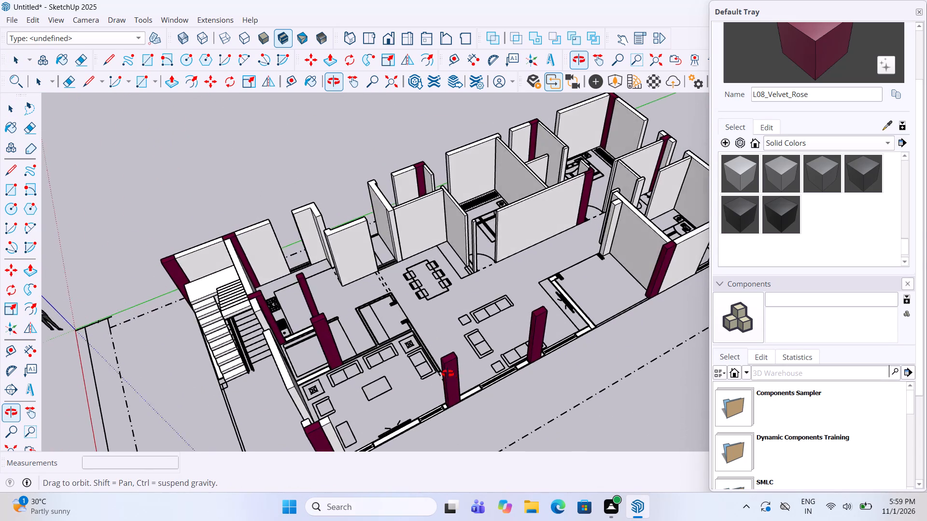
Push/Pull the short end piece of the TV wall beside the family seating area up 10' inside its group.
{"action": "middle_click_drag", "start_coordinate": [448, 373], "coordinate": [314, 364]}
{"action": "scroll", "coordinate": [377, 323], "scroll_direction": "down", "scroll_amount": 5}
{"action": "scroll", "coordinate": [646, 327], "scroll_direction": "up", "scroll_amount": 3}
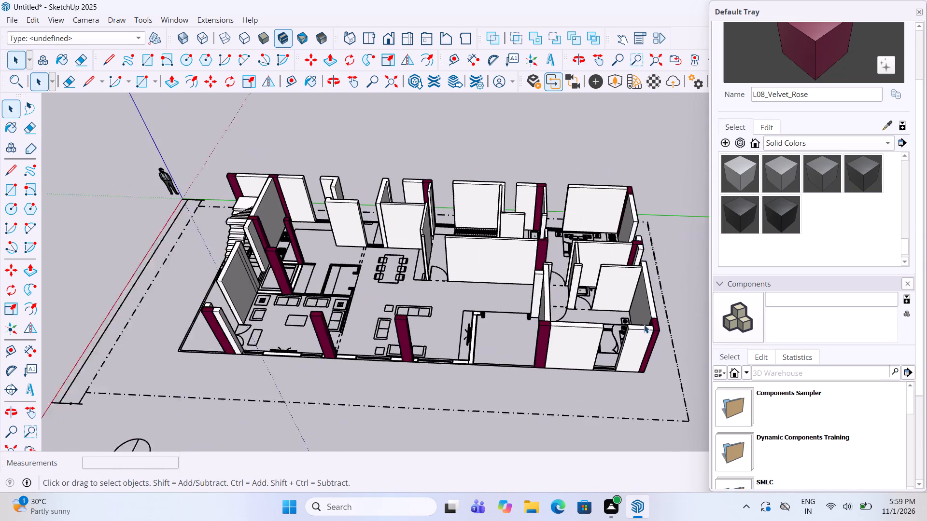
{"action": "scroll", "coordinate": [644, 325], "scroll_direction": "up", "scroll_amount": 1}
{"action": "scroll", "coordinate": [580, 230], "scroll_direction": "up", "scroll_amount": 4}
{"action": "middle_click_drag", "start_coordinate": [580, 230], "coordinate": [565, 265]}
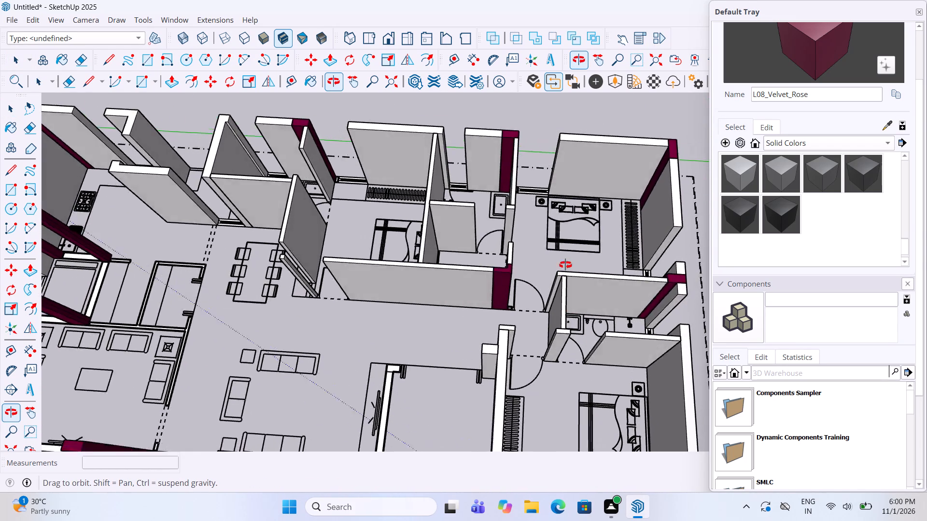
{"action": "middle_click_drag", "start_coordinate": [565, 265], "coordinate": [558, 240]}
{"action": "scroll", "coordinate": [474, 203], "scroll_direction": "down", "scroll_amount": 4}
{"action": "scroll", "coordinate": [430, 305], "scroll_direction": "up", "scroll_amount": 9}
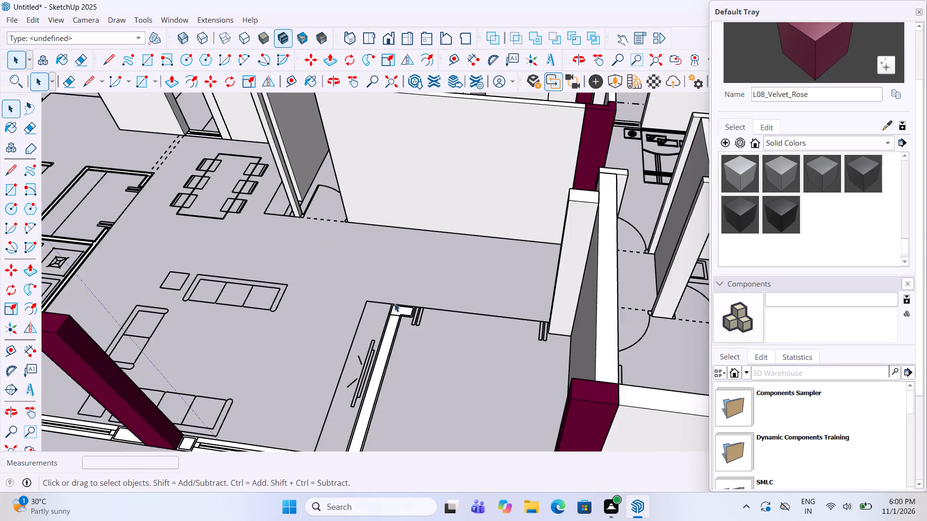
{"action": "scroll", "coordinate": [394, 303], "scroll_direction": "up", "scroll_amount": 4}
{"action": "double_click", "coordinate": [400, 311]}
{"action": "key", "text": "p"}
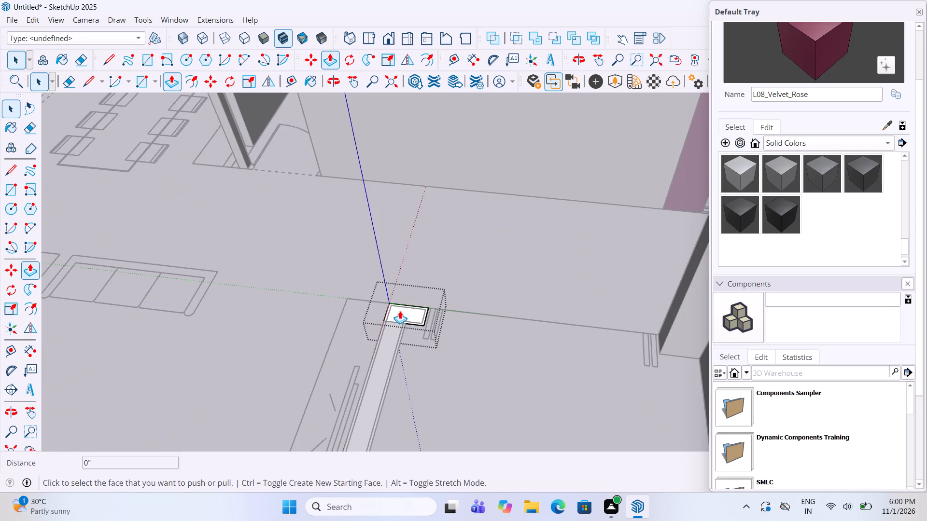
{"action": "left_click", "coordinate": [403, 312]}
{"action": "scroll", "coordinate": [406, 299], "scroll_direction": "down", "scroll_amount": 7}
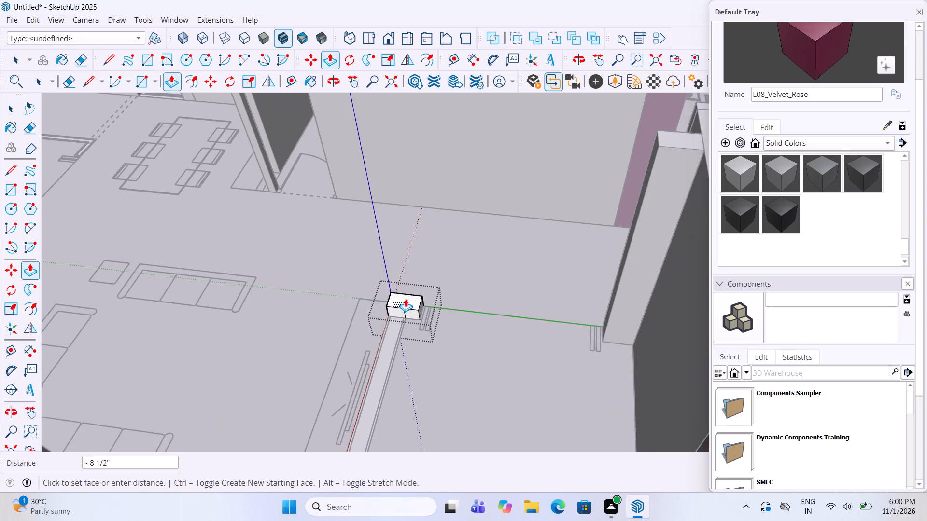
{"action": "scroll", "coordinate": [406, 299], "scroll_direction": "down", "scroll_amount": 6}
{"action": "left_click", "coordinate": [618, 274]}
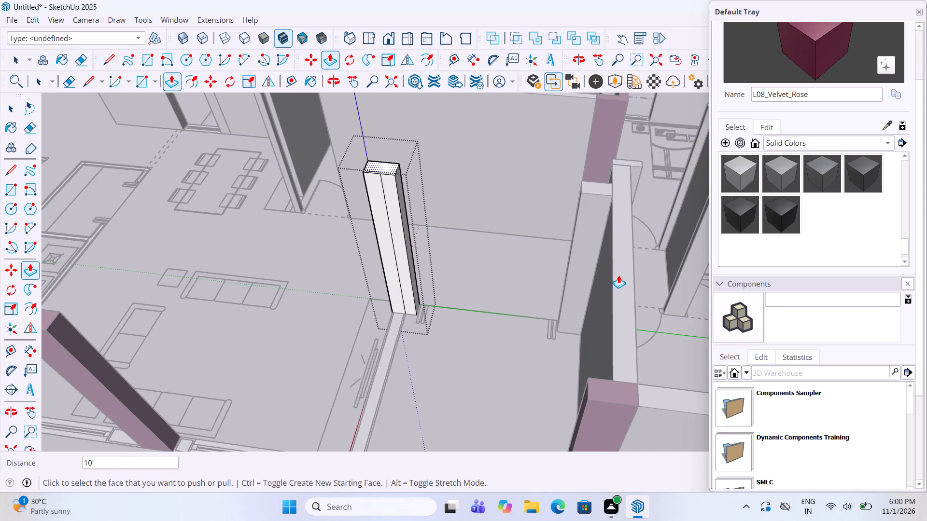
{"action": "key", "text": "space"}
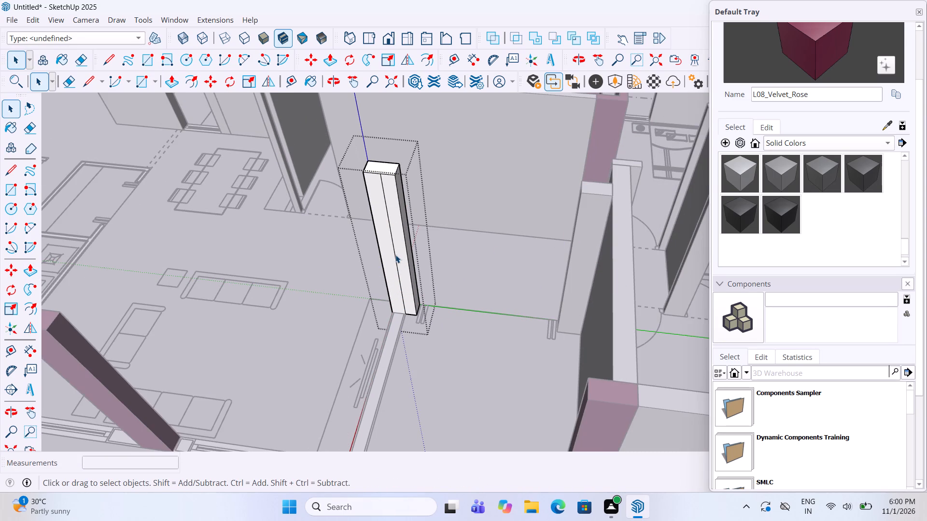
Delete the stray vertical edge on the face of the raised TV-wall end piece and leave its group.
{"action": "left_click", "coordinate": [394, 254]}
{"action": "key", "text": "Delete"}
{"action": "left_click", "coordinate": [492, 362]}
Push/Pull the long TV wall beside the family seating area up to the top of its end piece.
{"action": "double_click", "coordinate": [382, 358]}
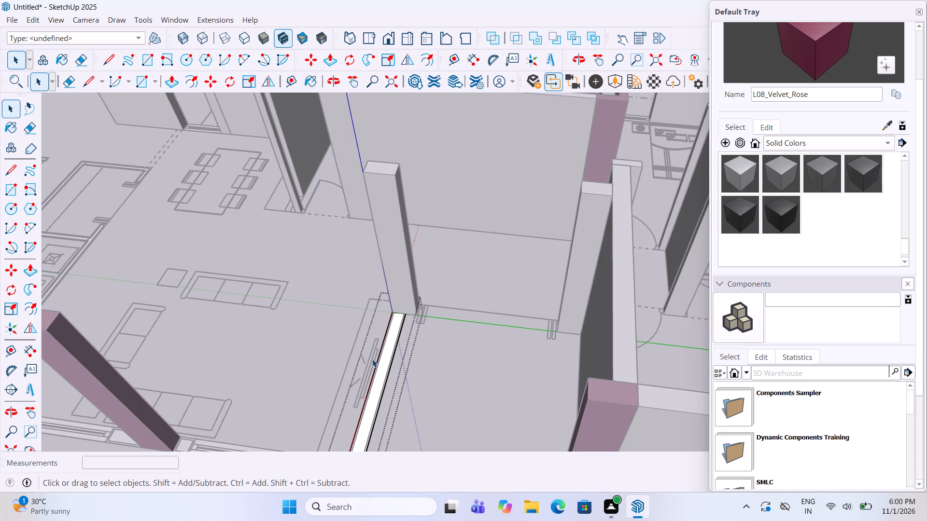
{"action": "key", "text": "p"}
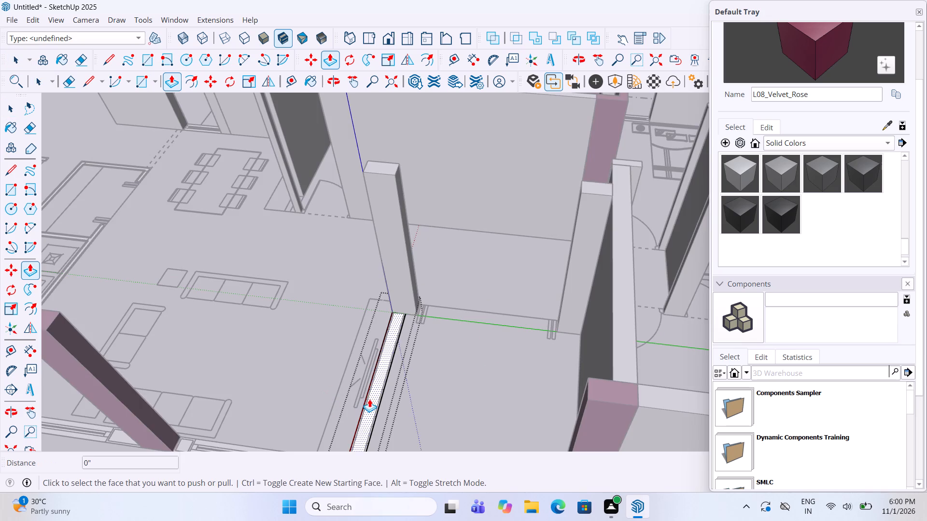
{"action": "left_click", "coordinate": [369, 399]}
{"action": "left_click", "coordinate": [384, 349]}
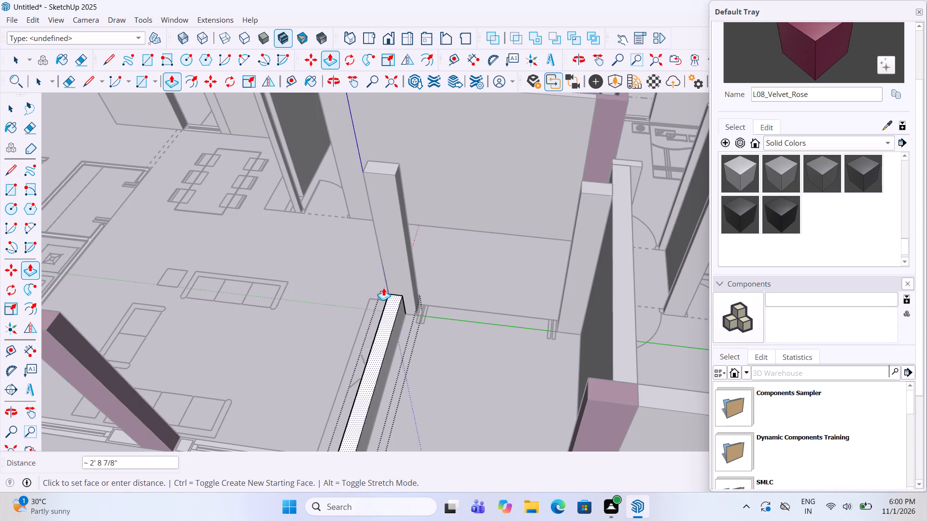
{"action": "left_click", "coordinate": [391, 172]}
{"action": "key", "text": "space"}
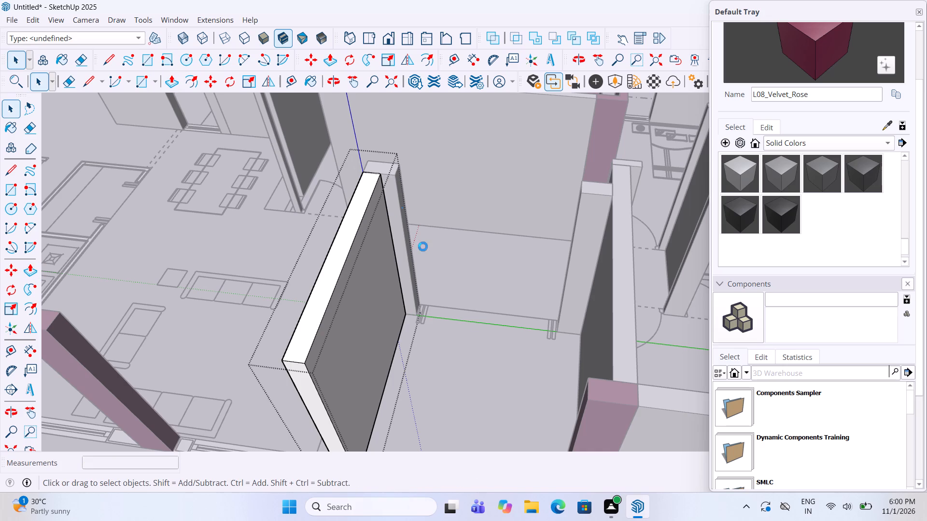
{"action": "left_click", "coordinate": [477, 327]}
Push/Pull the outer-wall piece between the TV wall and the adjacent window up 10' inside its group.
{"action": "scroll", "coordinate": [482, 219], "scroll_direction": "down", "scroll_amount": 5}
{"action": "scroll", "coordinate": [433, 358], "scroll_direction": "up", "scroll_amount": 10}
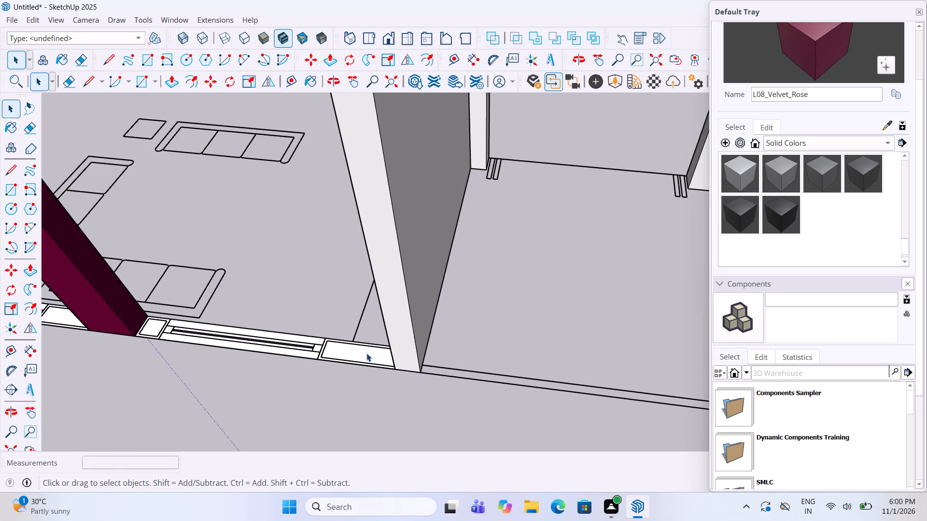
{"action": "double_click", "coordinate": [366, 353]}
{"action": "key", "text": "p"}
{"action": "left_click", "coordinate": [353, 345]}
{"action": "scroll", "coordinate": [381, 325], "scroll_direction": "down", "scroll_amount": 3}
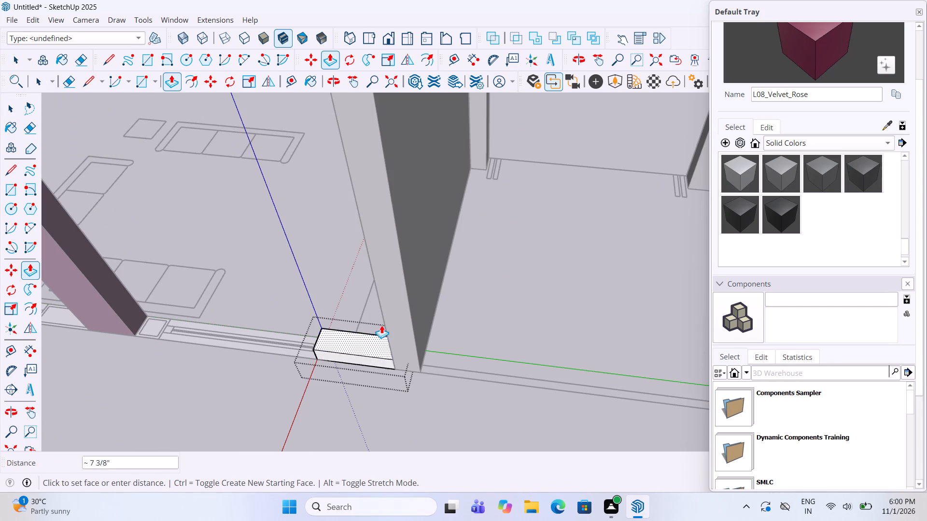
{"action": "scroll", "coordinate": [381, 325], "scroll_direction": "down", "scroll_amount": 8}
{"action": "left_click", "coordinate": [387, 186]}
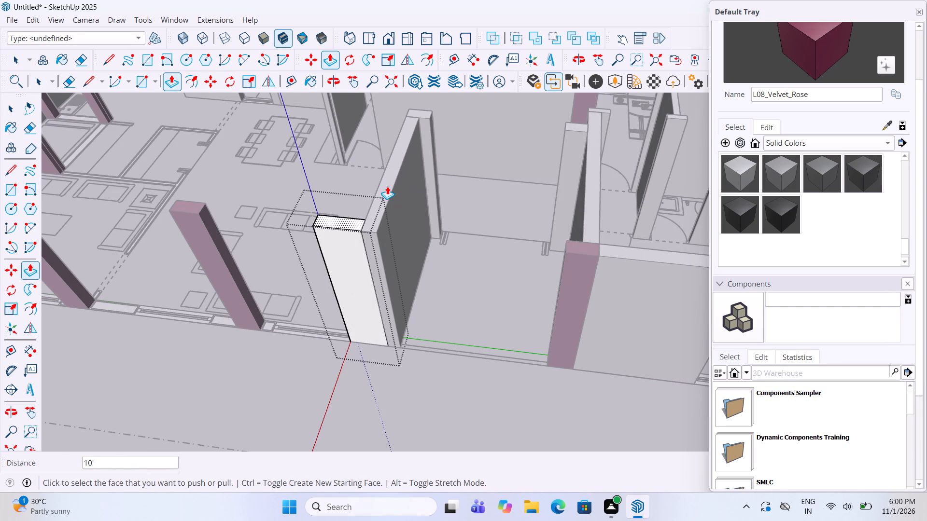
{"action": "key", "text": "space"}
{"action": "left_click", "coordinate": [559, 299]}
Push/Pull the small square outer-wall piece on the TV-wall side of the family-seating column up to that column's top.
{"action": "scroll", "coordinate": [521, 288], "scroll_direction": "down", "scroll_amount": 5}
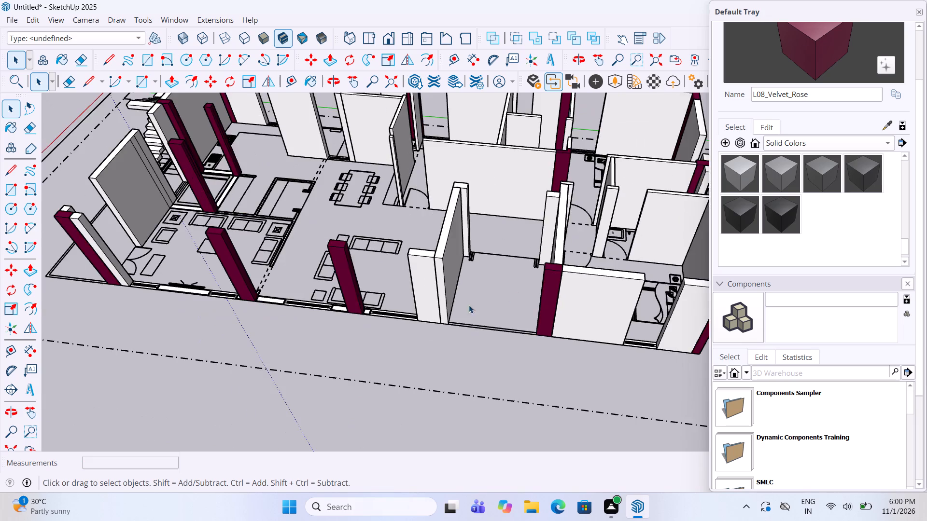
{"action": "scroll", "coordinate": [309, 330], "scroll_direction": "up", "scroll_amount": 6}
{"action": "scroll", "coordinate": [379, 285], "scroll_direction": "up", "scroll_amount": 5}
{"action": "double_click", "coordinate": [428, 306]}
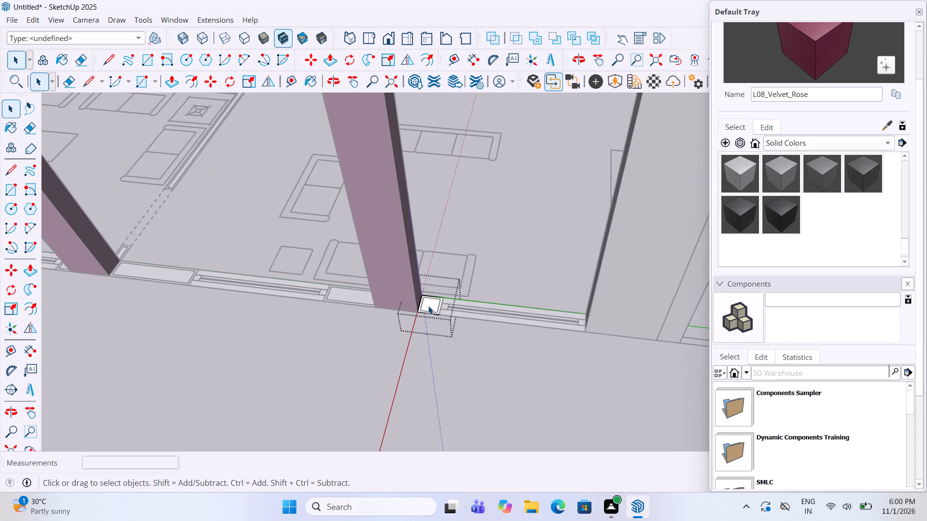
{"action": "key", "text": "p"}
{"action": "left_click", "coordinate": [428, 305]}
{"action": "scroll", "coordinate": [428, 305], "scroll_direction": "down", "scroll_amount": 6}
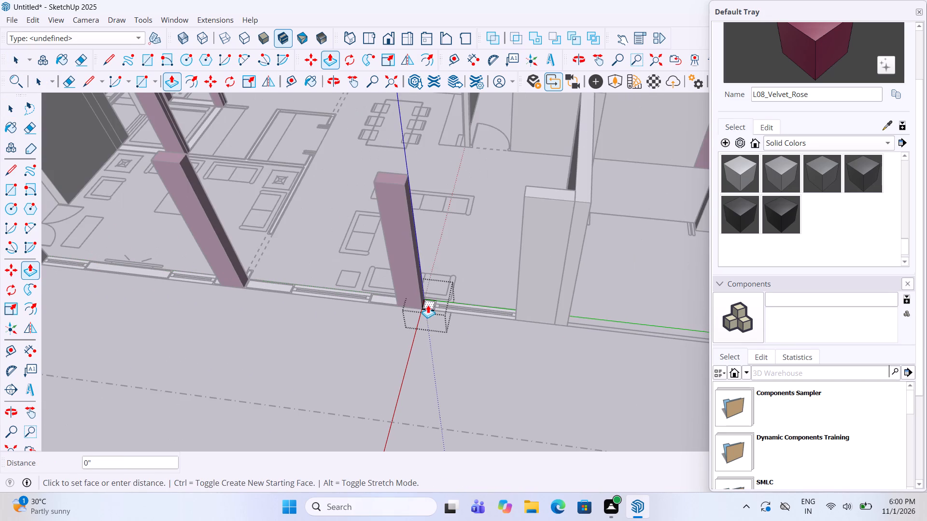
{"action": "left_click", "coordinate": [405, 185]}
{"action": "key", "text": "space"}
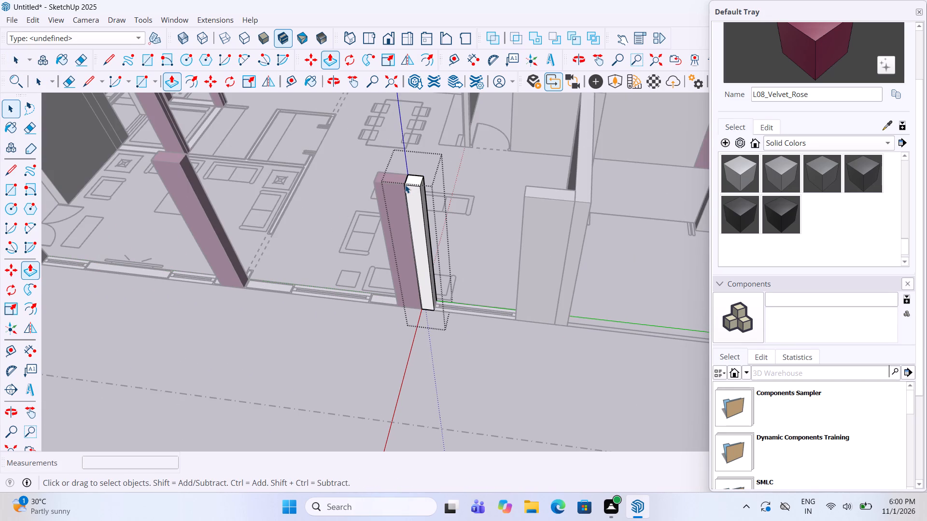
{"action": "left_click", "coordinate": [344, 355]}
Push/Pull the outer-wall piece on the opposite side of the family-seating column up to that column's top.
{"action": "middle_click_drag", "start_coordinate": [434, 300], "coordinate": [489, 290]}
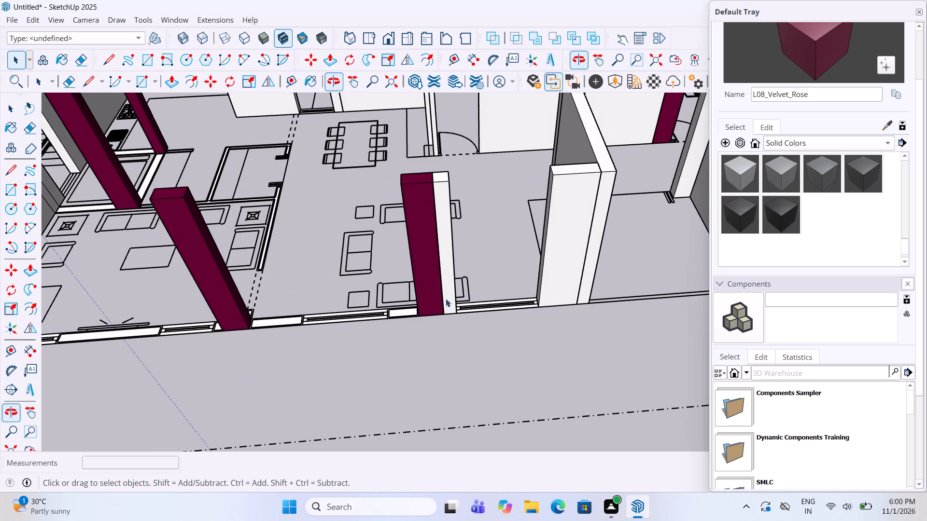
{"action": "scroll", "coordinate": [283, 316], "scroll_direction": "up", "scroll_amount": 3}
{"action": "scroll", "coordinate": [478, 313], "scroll_direction": "up", "scroll_amount": 3}
{"action": "double_click", "coordinate": [432, 309]}
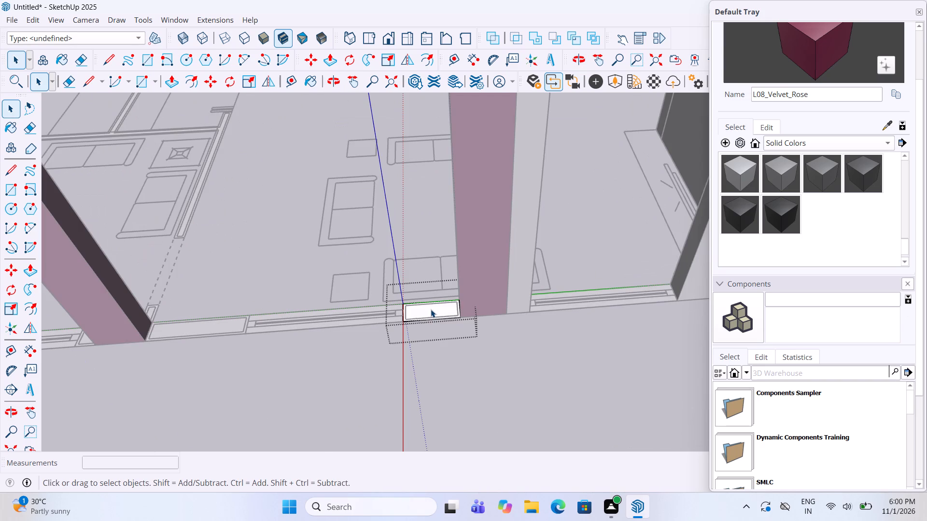
{"action": "key", "text": "p"}
{"action": "left_click", "coordinate": [427, 308]}
{"action": "scroll", "coordinate": [427, 308], "scroll_direction": "down", "scroll_amount": 4}
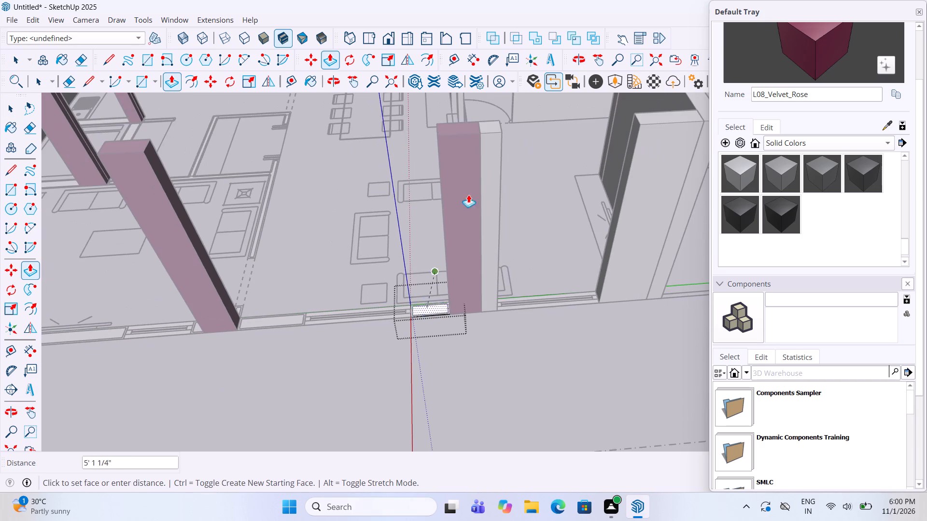
{"action": "left_click", "coordinate": [465, 128]}
{"action": "key", "text": "space"}
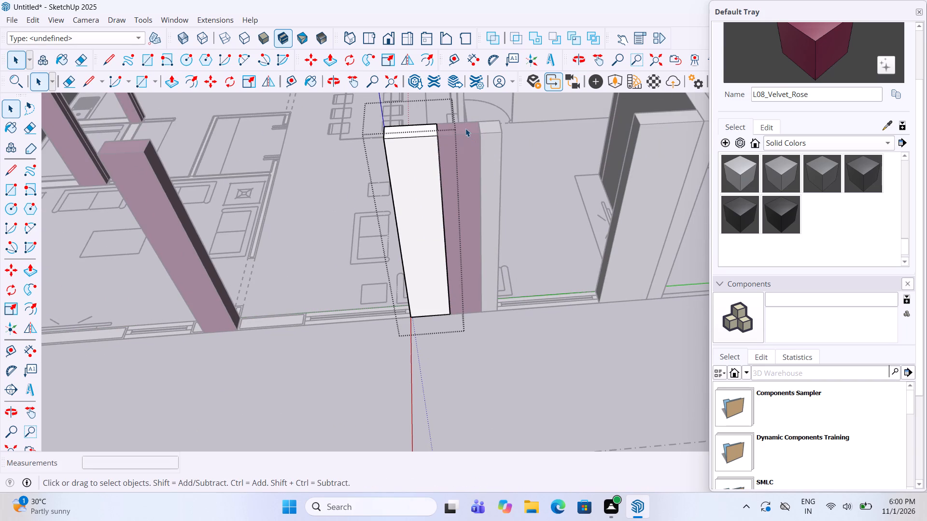
{"action": "left_click", "coordinate": [179, 388]}
Push/Pull the outer-wall piece beside the next column, between the two seating areas, up 10' inside its group.
{"action": "left_click", "coordinate": [288, 355]}
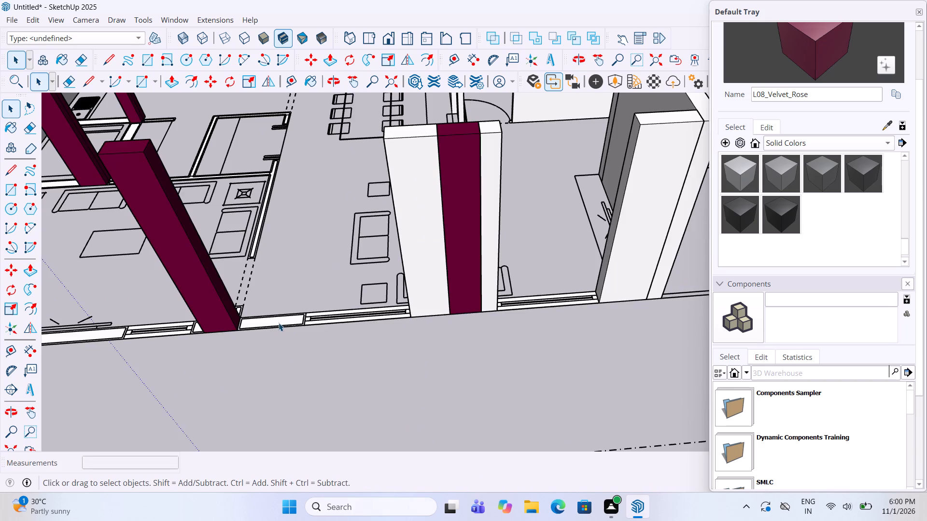
{"action": "double_click", "coordinate": [279, 322]}
{"action": "key", "text": "p"}
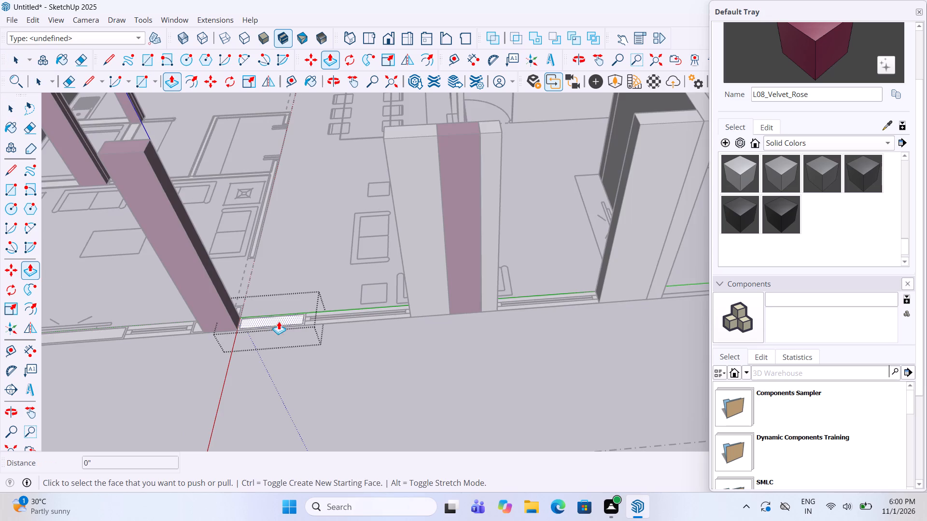
{"action": "left_click", "coordinate": [281, 318]}
{"action": "left_click", "coordinate": [436, 128]}
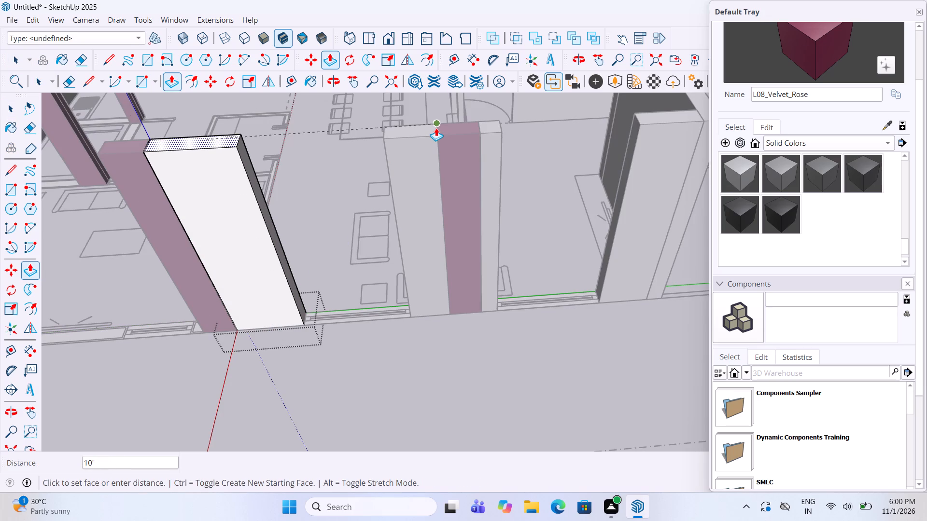
{"action": "key", "text": "space"}
{"action": "left_click", "coordinate": [519, 351]}
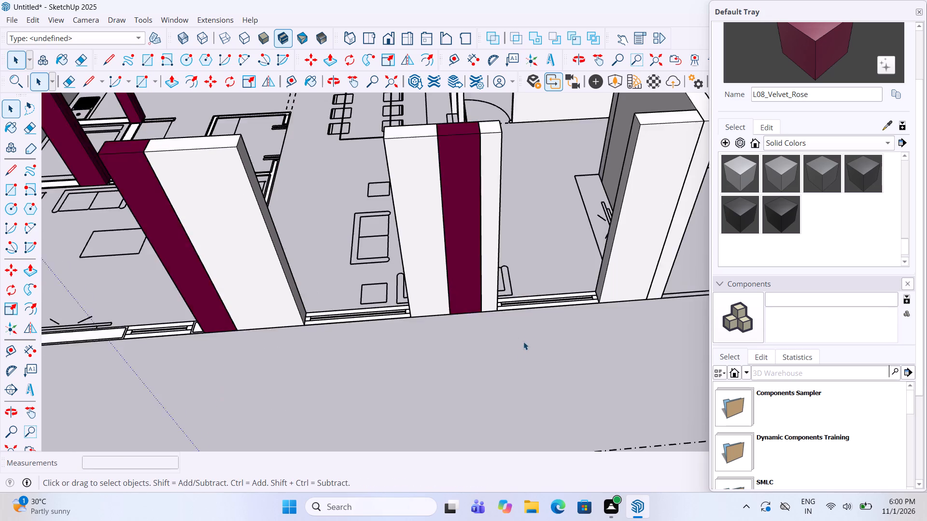
Push/Pull the kitchen-side wall of the small room beside the dining table up 10' inside its group.
{"action": "scroll", "coordinate": [529, 336], "scroll_direction": "down", "scroll_amount": 6}
{"action": "scroll", "coordinate": [245, 383], "scroll_direction": "up", "scroll_amount": 1}
{"action": "middle_click_drag", "start_coordinate": [267, 348], "coordinate": [288, 416]}
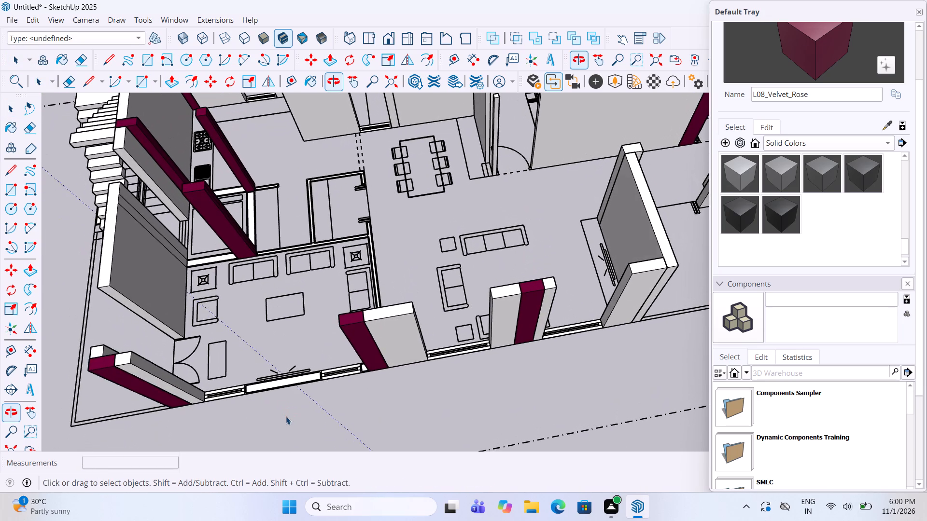
{"action": "scroll", "coordinate": [289, 417], "scroll_direction": "down", "scroll_amount": 2}
{"action": "scroll", "coordinate": [331, 201], "scroll_direction": "up", "scroll_amount": 13}
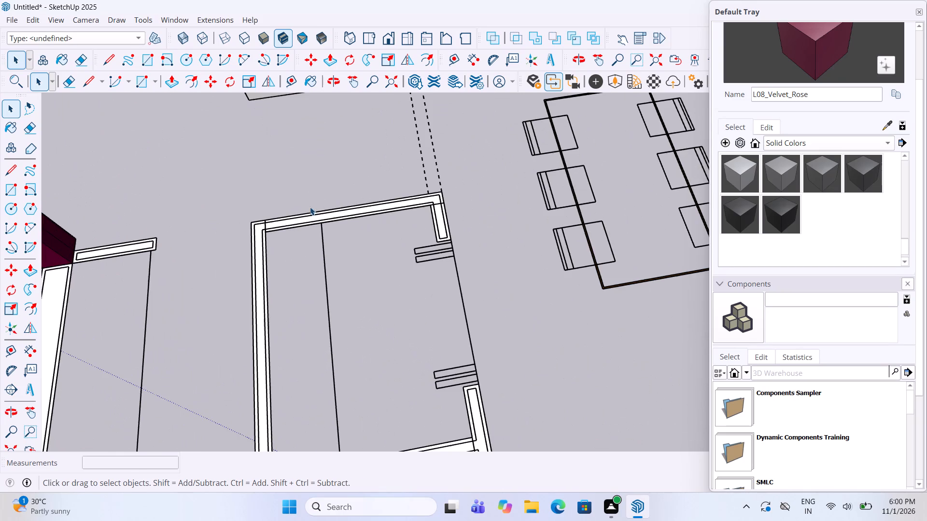
{"action": "double_click", "coordinate": [311, 219]}
{"action": "key", "text": "p"}
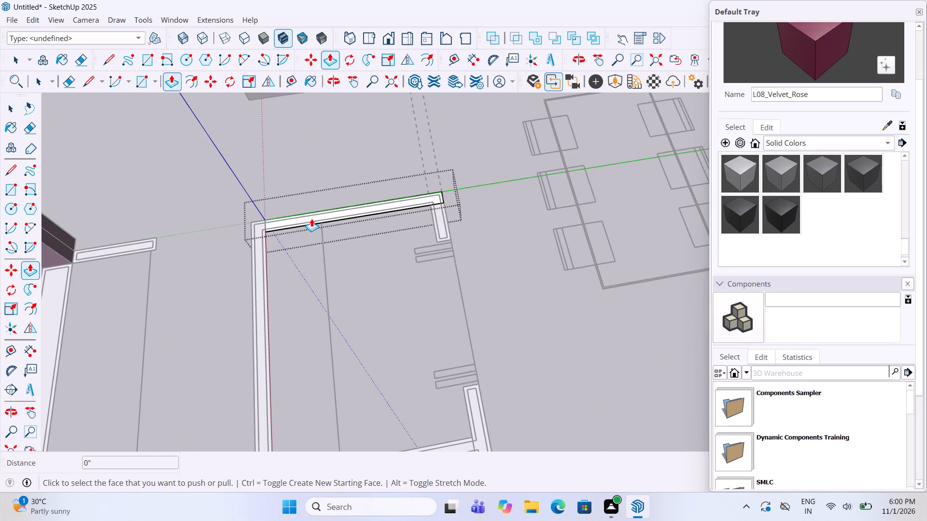
{"action": "left_click", "coordinate": [309, 209]}
{"action": "left_click", "coordinate": [315, 218]}
{"action": "scroll", "coordinate": [355, 186], "scroll_direction": "down", "scroll_amount": 6}
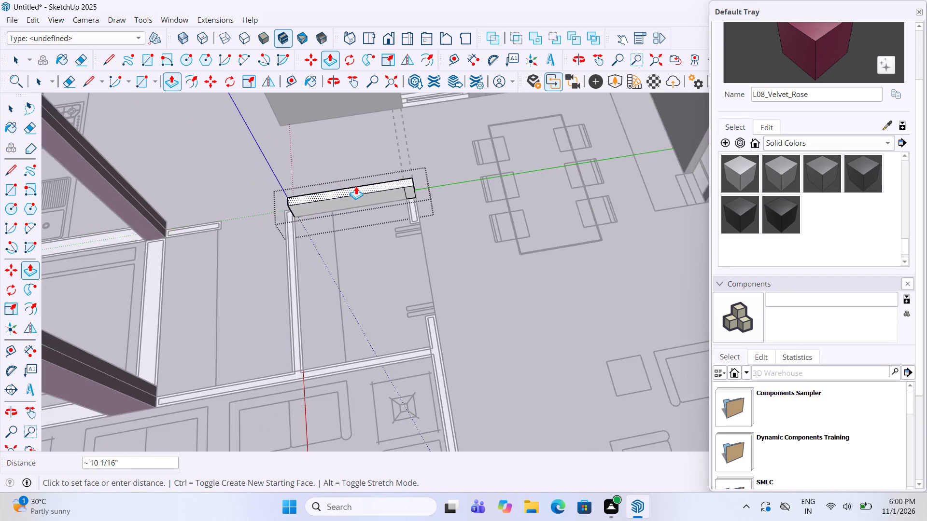
{"action": "scroll", "coordinate": [356, 186], "scroll_direction": "down", "scroll_amount": 4}
{"action": "scroll", "coordinate": [301, 211], "scroll_direction": "down", "scroll_amount": 4}
{"action": "left_click", "coordinate": [143, 228]}
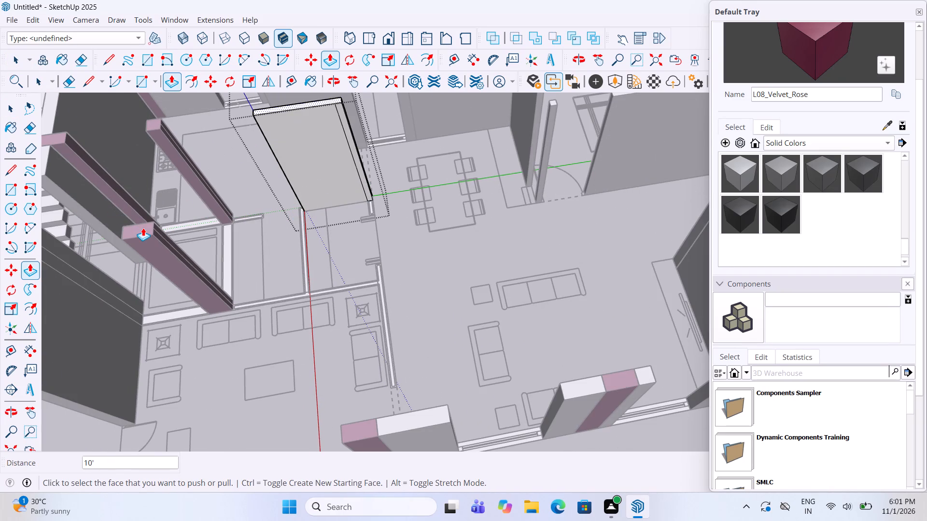
{"action": "key", "text": "space"}
{"action": "left_click", "coordinate": [421, 251]}
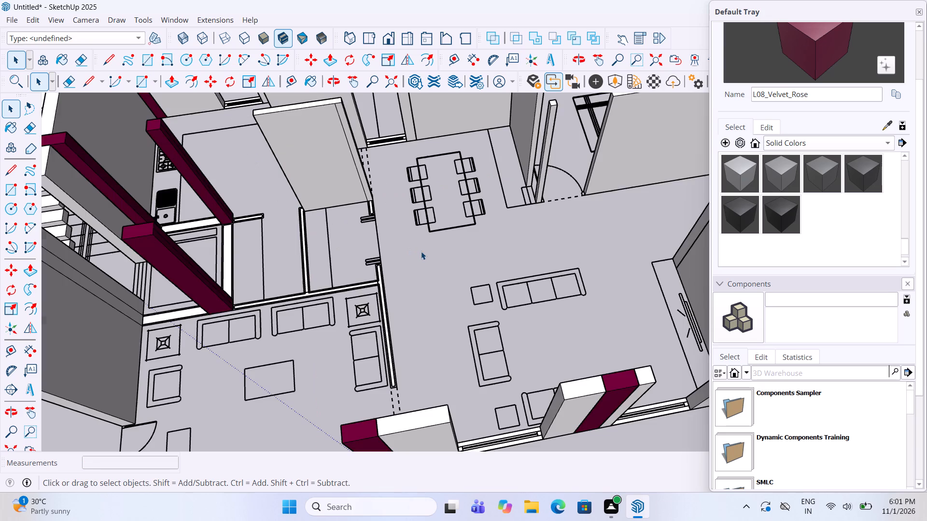
Push/Pull the short dining-side wall piece at the corner of the small room up 10' inside its group.
{"action": "scroll", "coordinate": [357, 165], "scroll_direction": "up", "scroll_amount": 4}
{"action": "scroll", "coordinate": [379, 226], "scroll_direction": "up", "scroll_amount": 6}
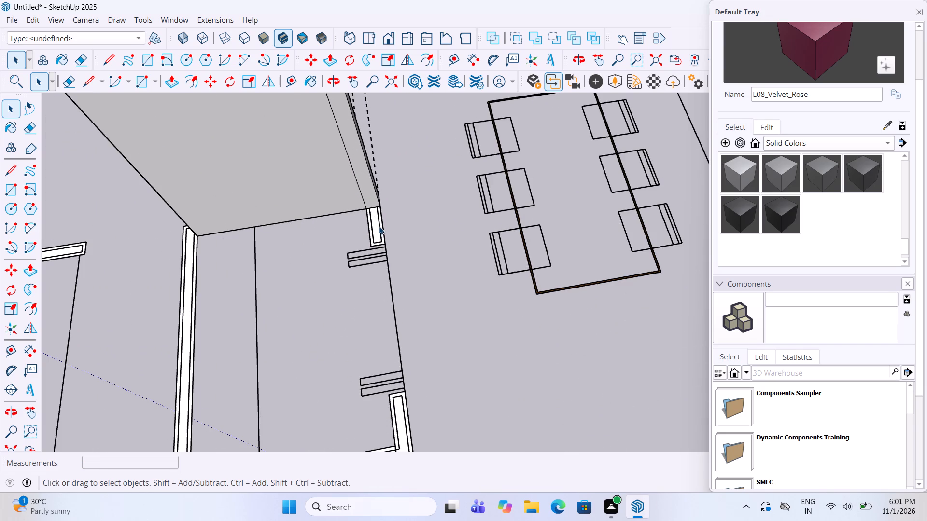
{"action": "double_click", "coordinate": [375, 222]}
{"action": "key", "text": "p"}
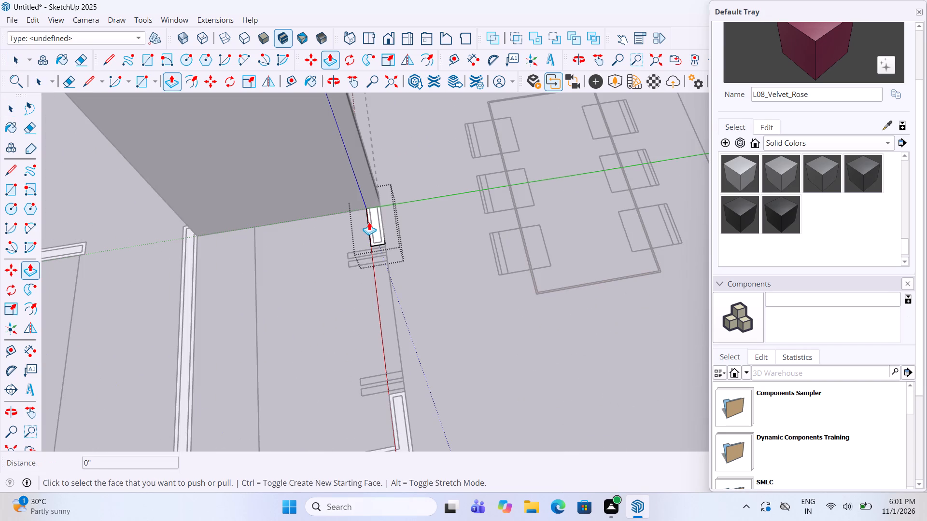
{"action": "left_click", "coordinate": [379, 230]}
{"action": "scroll", "coordinate": [388, 225], "scroll_direction": "down", "scroll_amount": 11}
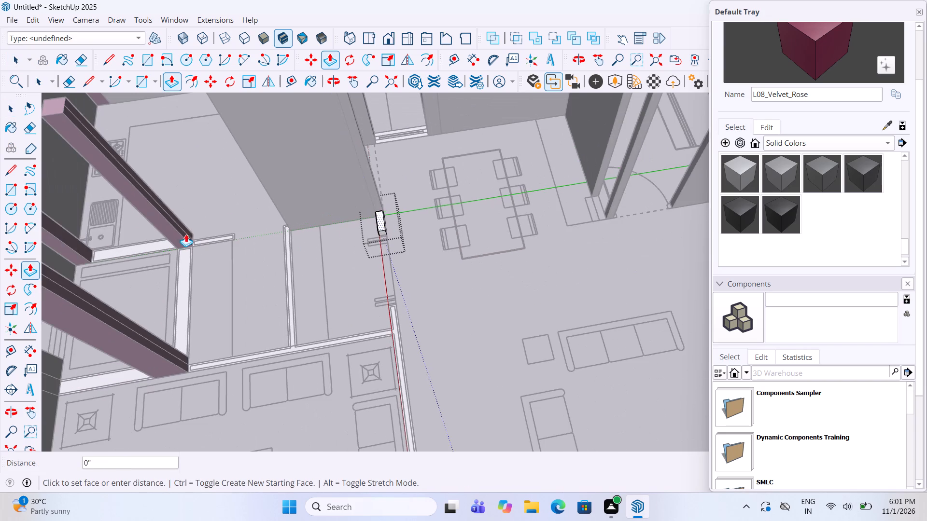
{"action": "scroll", "coordinate": [211, 236], "scroll_direction": "down", "scroll_amount": 4}
{"action": "left_click", "coordinate": [250, 139]}
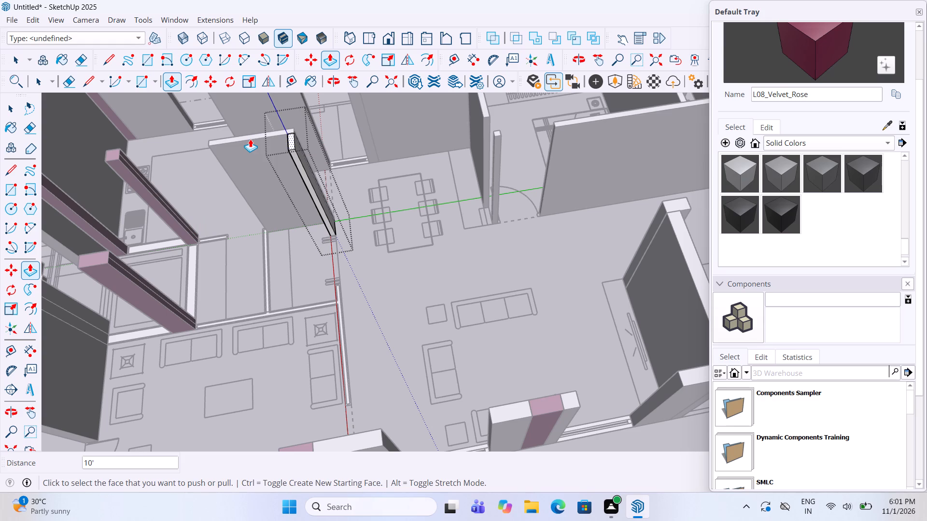
{"action": "key", "text": "space"}
{"action": "key", "text": "space"}
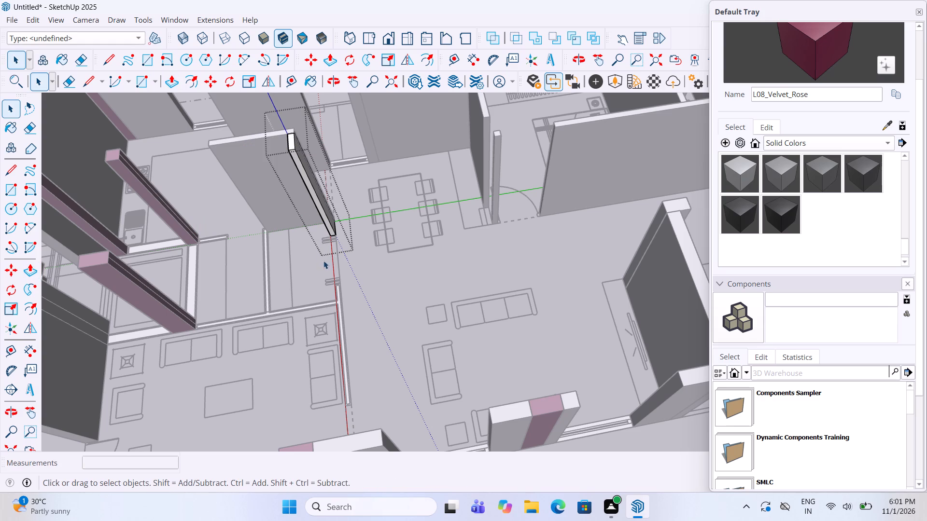
{"action": "left_click", "coordinate": [372, 288]}
Push/Pull the small room's partition wall on the side away from the dining table up 10' inside its group.
{"action": "scroll", "coordinate": [274, 287], "scroll_direction": "up", "scroll_amount": 4}
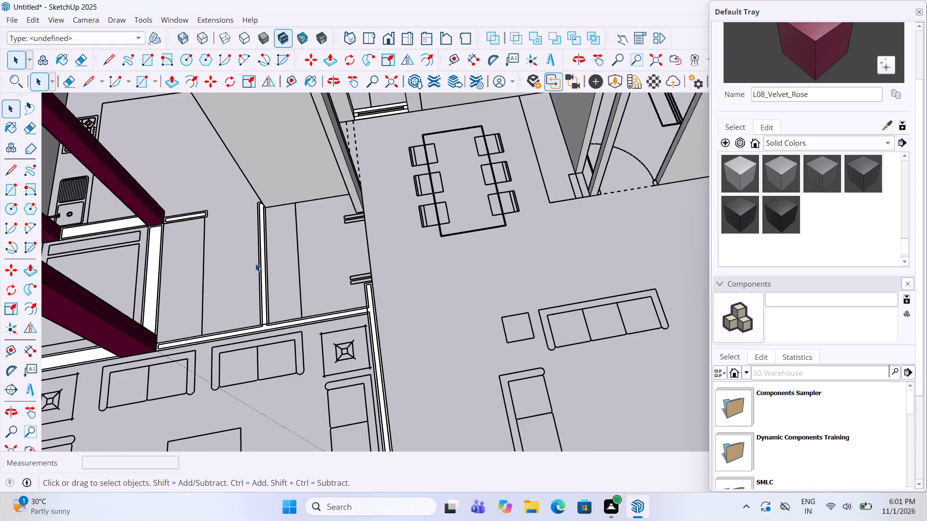
{"action": "scroll", "coordinate": [254, 262], "scroll_direction": "up", "scroll_amount": 5}
{"action": "double_click", "coordinate": [270, 286]}
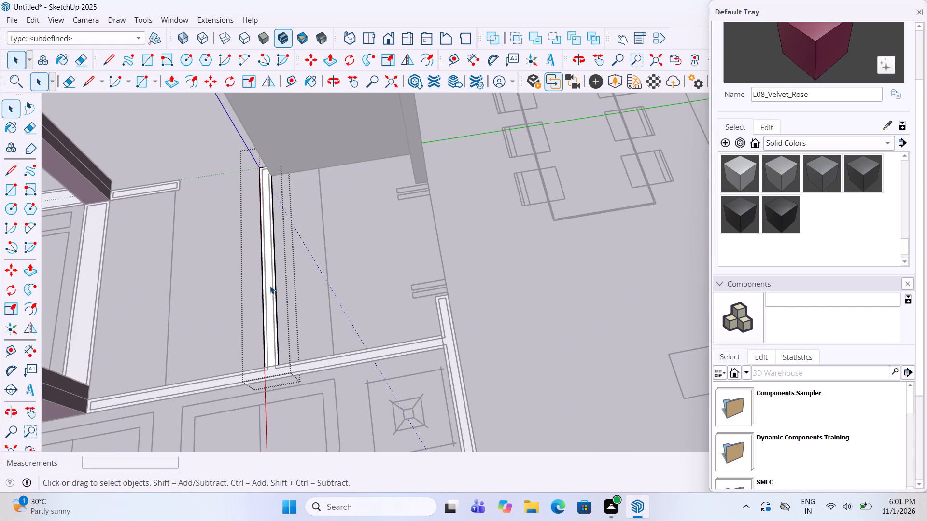
{"action": "key", "text": "p"}
{"action": "left_click", "coordinate": [272, 280]}
{"action": "scroll", "coordinate": [275, 277], "scroll_direction": "down", "scroll_amount": 9}
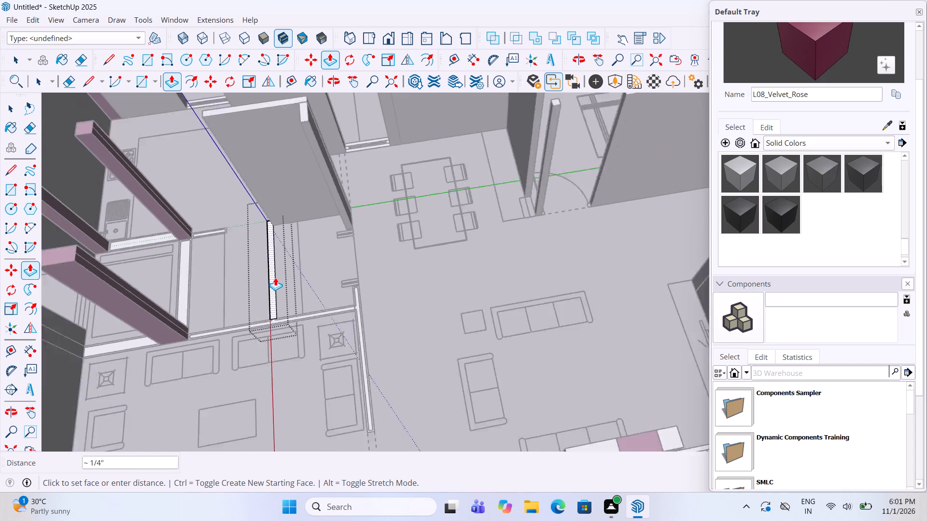
{"action": "scroll", "coordinate": [275, 277], "scroll_direction": "down", "scroll_amount": 2}
{"action": "left_click", "coordinate": [281, 152]}
{"action": "key", "text": "space"}
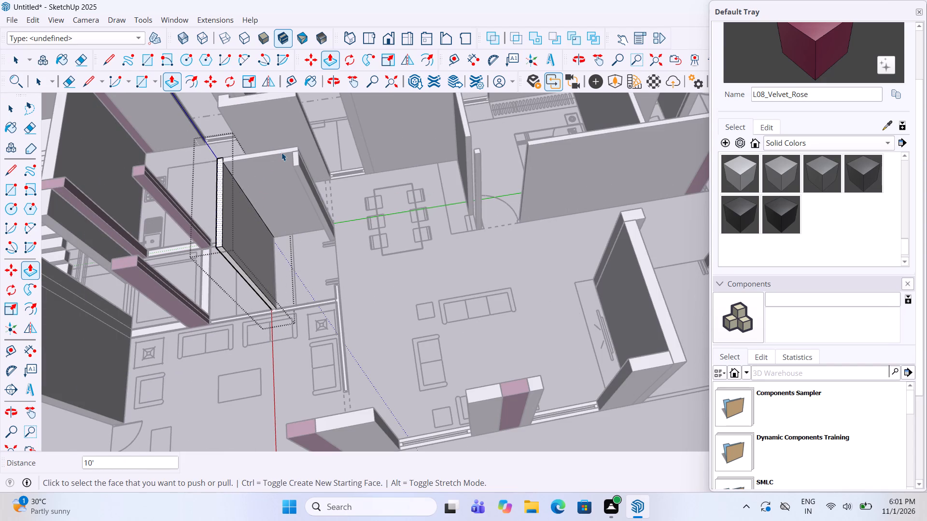
{"action": "left_click", "coordinate": [371, 315]}
Push/Pull the long wall separating the enclosed living room from the family seating up 10' inside its group.
{"action": "scroll", "coordinate": [333, 297], "scroll_direction": "up", "scroll_amount": 10}
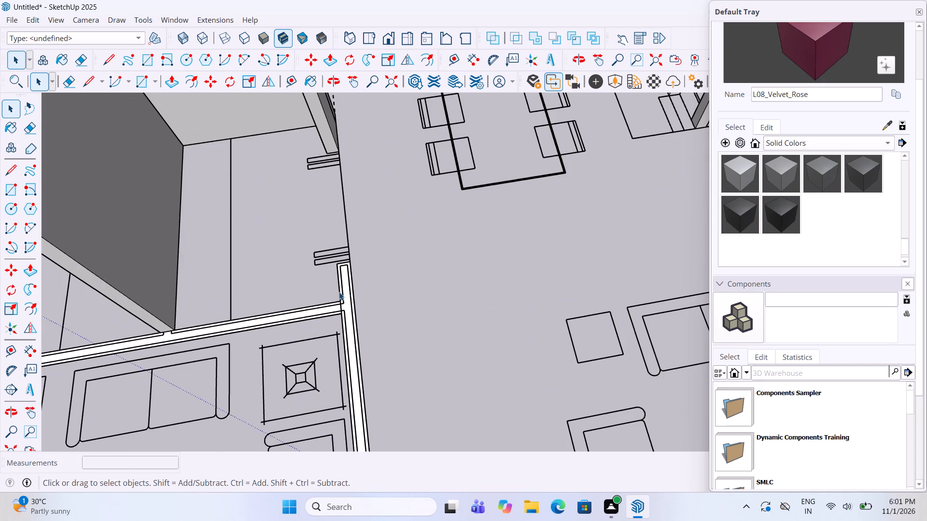
{"action": "double_click", "coordinate": [347, 290]}
{"action": "key", "text": "p"}
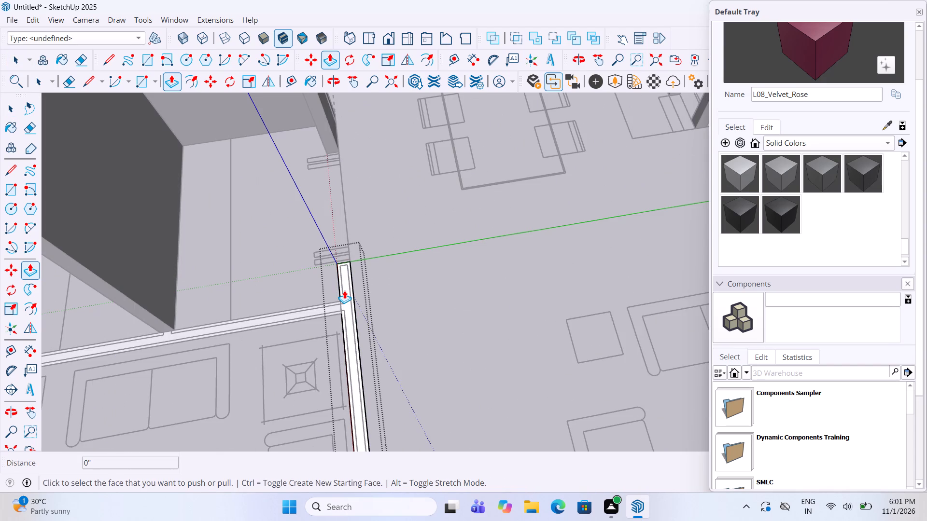
{"action": "left_click", "coordinate": [351, 315]}
{"action": "scroll", "coordinate": [349, 315], "scroll_direction": "down", "scroll_amount": 5}
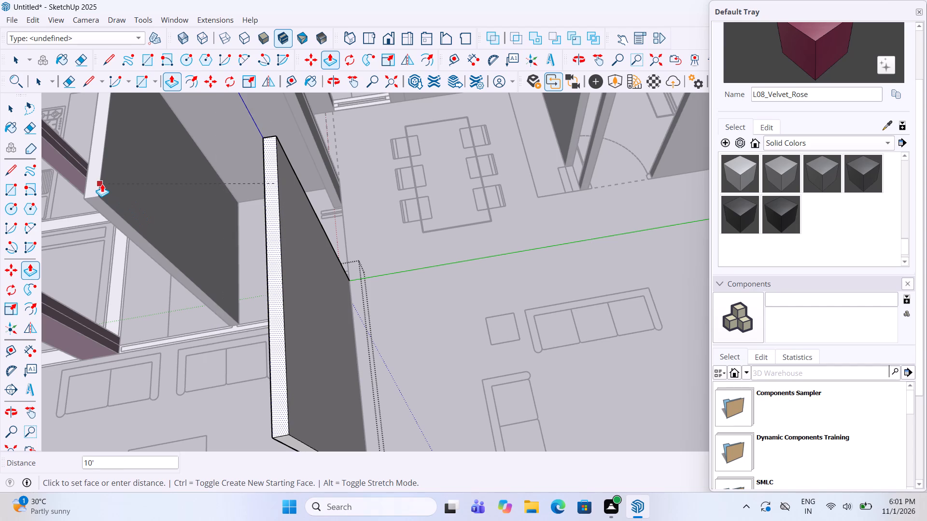
{"action": "left_click", "coordinate": [100, 183]}
{"action": "key", "text": "space"}
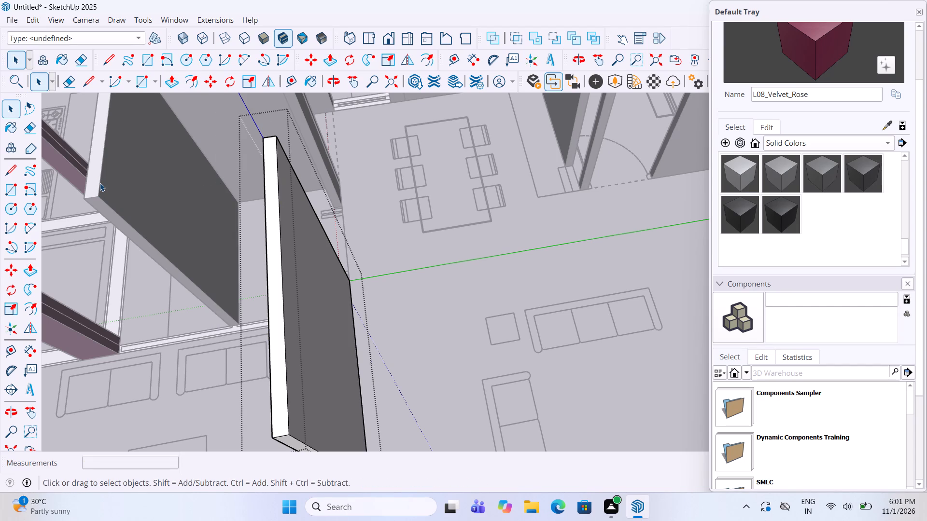
{"action": "left_click", "coordinate": [445, 312]}
Push/Pull the living-room wall behind the two sofas, from the column to the long dividing wall, up 10' inside its group.
{"action": "scroll", "coordinate": [452, 272], "scroll_direction": "down", "scroll_amount": 4}
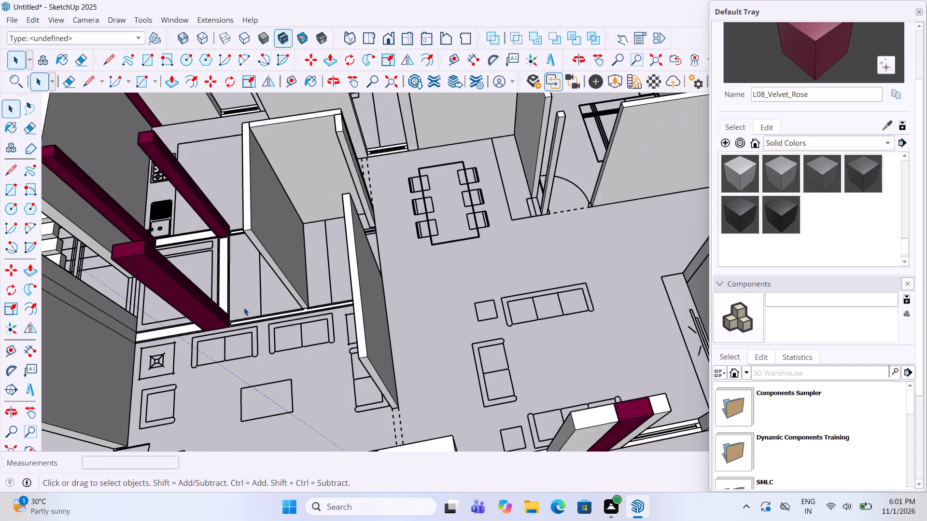
{"action": "scroll", "coordinate": [244, 307], "scroll_direction": "up", "scroll_amount": 5}
{"action": "scroll", "coordinate": [339, 297], "scroll_direction": "up", "scroll_amount": 3}
{"action": "left_click", "coordinate": [354, 317]}
{"action": "left_click", "coordinate": [354, 317]}
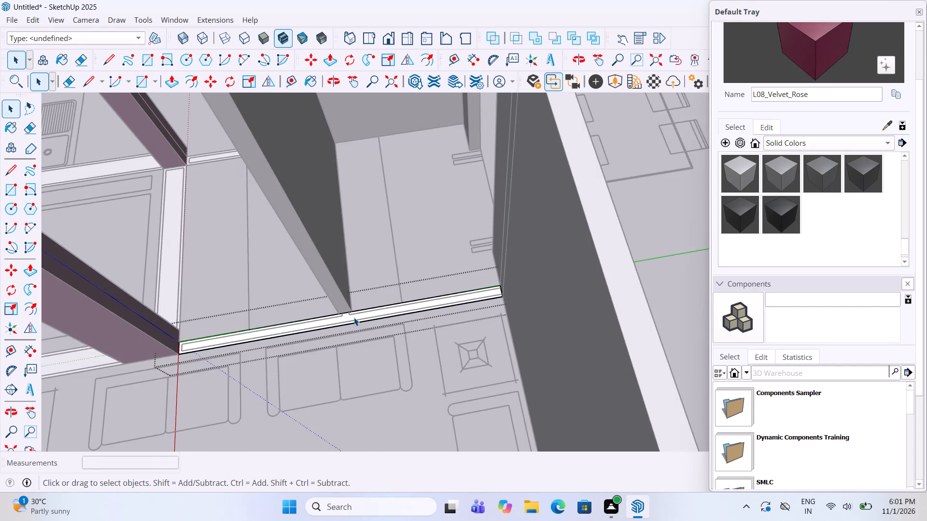
{"action": "key", "text": "p"}
{"action": "left_click", "coordinate": [355, 312]}
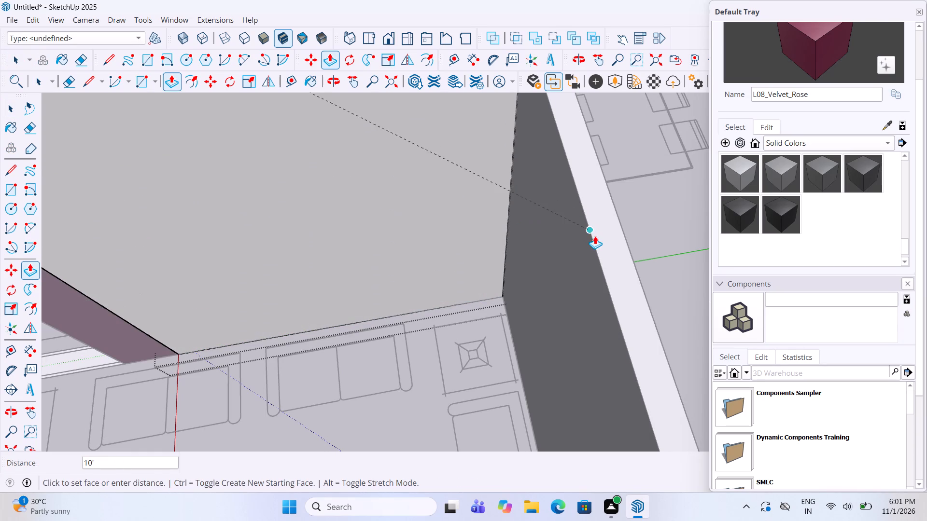
{"action": "left_click", "coordinate": [596, 236]}
{"action": "key", "text": "space"}
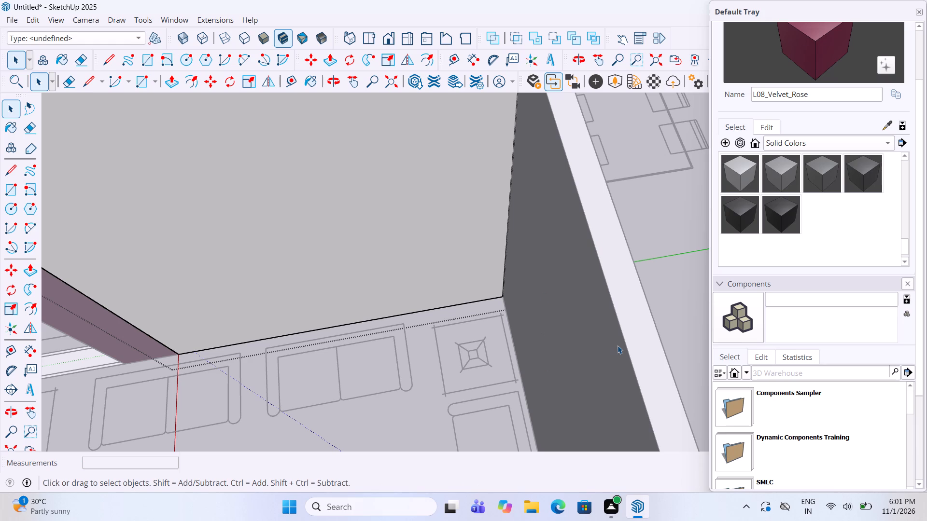
{"action": "scroll", "coordinate": [602, 273], "scroll_direction": "down", "scroll_amount": 7}
{"action": "scroll", "coordinate": [495, 298], "scroll_direction": "down", "scroll_amount": 7}
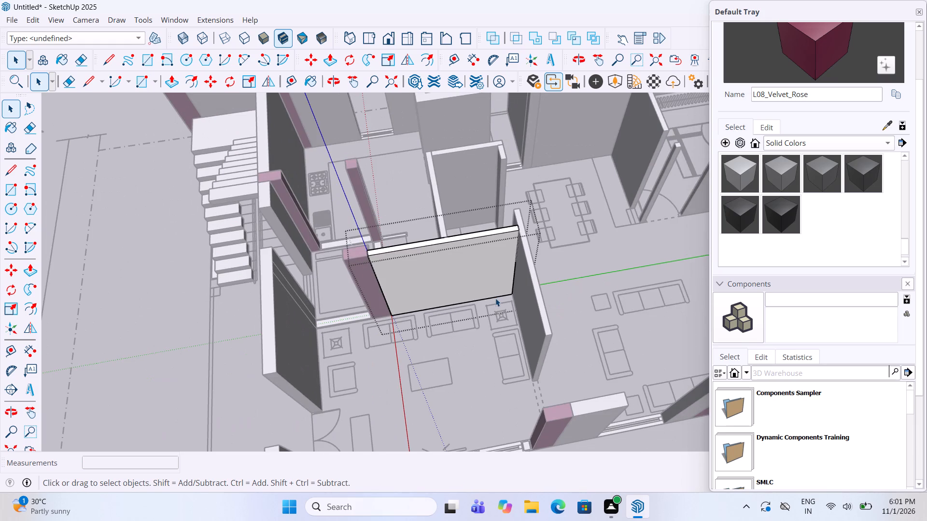
{"action": "key", "text": "space"}
{"action": "left_click", "coordinate": [204, 326]}
Push/Pull the short wall piece between the living-room column and the entrance-side wall up to the column's top.
{"action": "scroll", "coordinate": [462, 278], "scroll_direction": "up", "scroll_amount": 3}
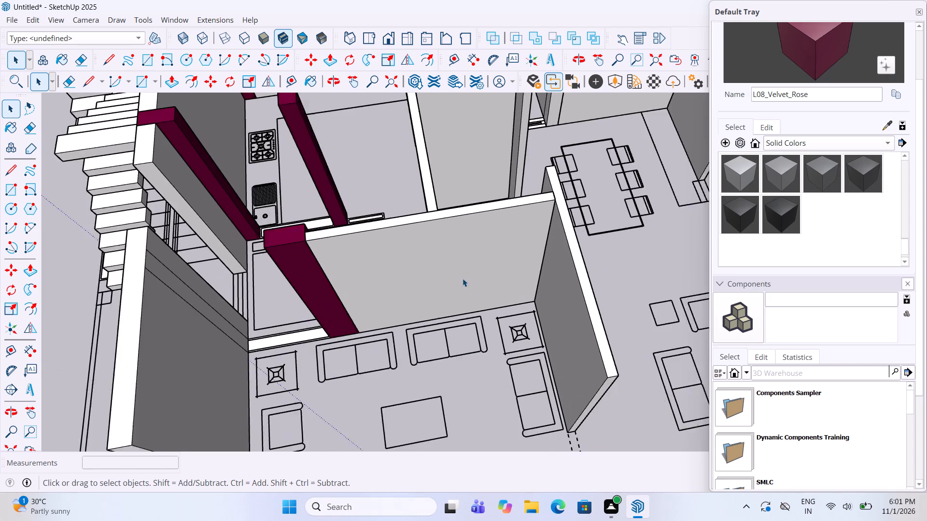
{"action": "scroll", "coordinate": [463, 278], "scroll_direction": "up", "scroll_amount": 2}
{"action": "scroll", "coordinate": [436, 284], "scroll_direction": "down", "scroll_amount": 7}
{"action": "middle_click_drag", "start_coordinate": [435, 284], "coordinate": [450, 332]}
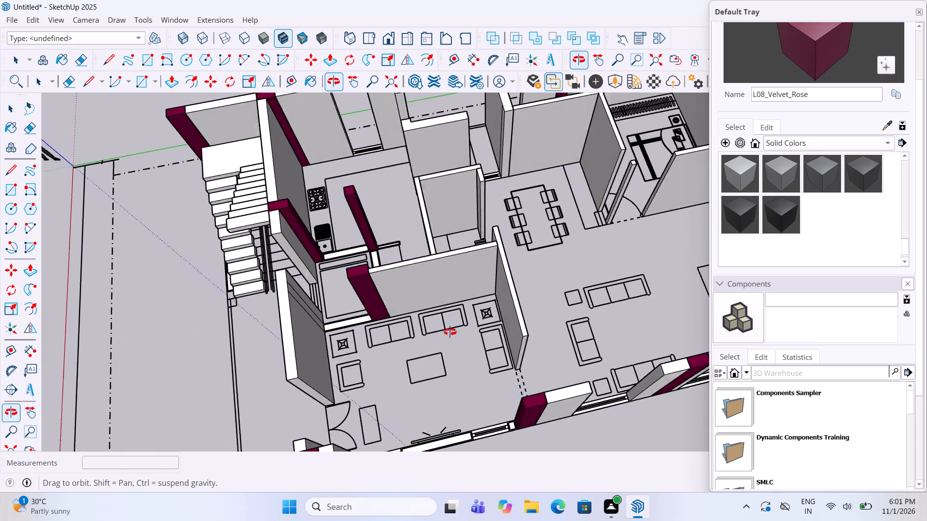
{"action": "middle_click_drag", "start_coordinate": [450, 332], "coordinate": [407, 342]}
{"action": "scroll", "coordinate": [407, 340], "scroll_direction": "up", "scroll_amount": 1}
{"action": "scroll", "coordinate": [407, 335], "scroll_direction": "down", "scroll_amount": 6}
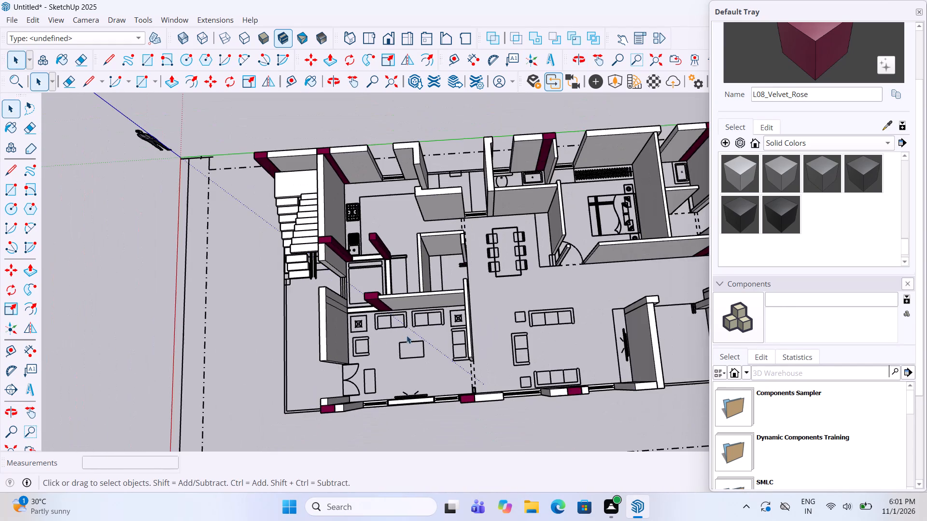
{"action": "scroll", "coordinate": [483, 306], "scroll_direction": "down", "scroll_amount": 6}
{"action": "scroll", "coordinate": [632, 235], "scroll_direction": "up", "scroll_amount": 6}
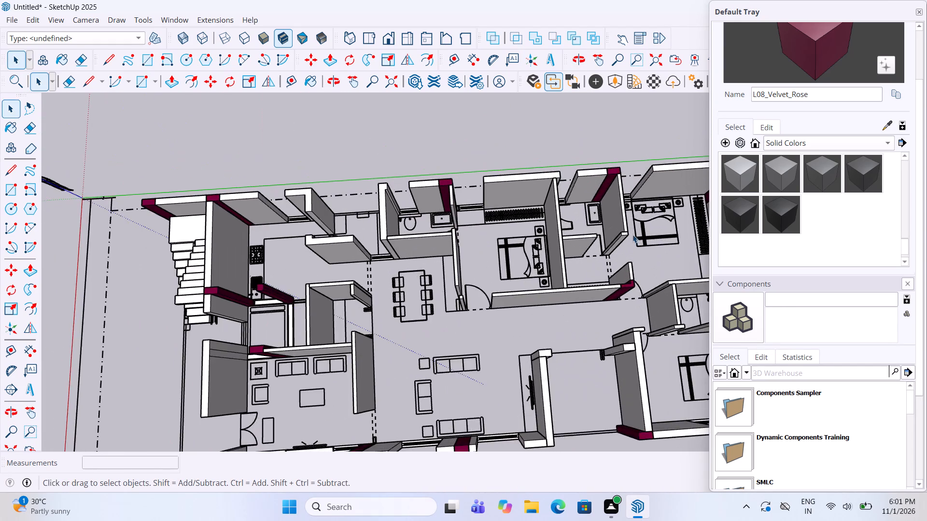
{"action": "scroll", "coordinate": [633, 234], "scroll_direction": "down", "scroll_amount": 5}
{"action": "scroll", "coordinate": [460, 275], "scroll_direction": "up", "scroll_amount": 5}
{"action": "scroll", "coordinate": [361, 339], "scroll_direction": "up", "scroll_amount": 10}
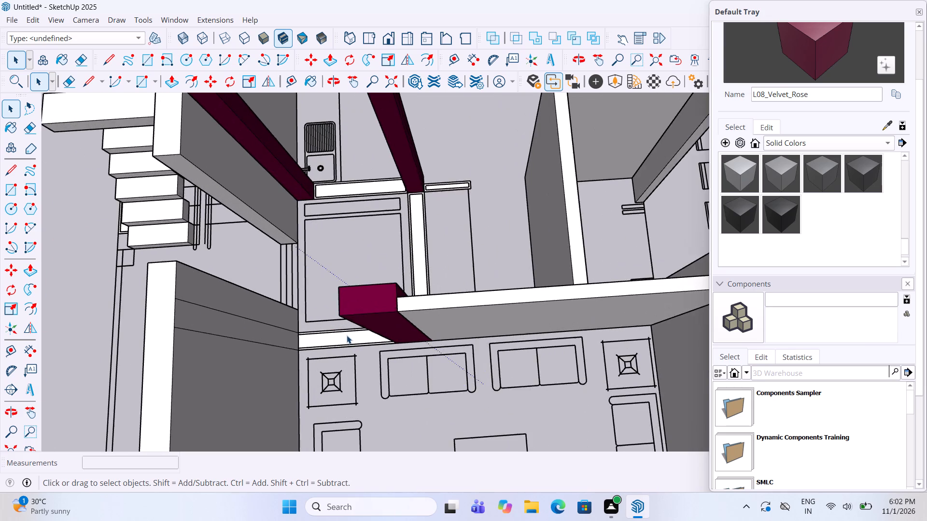
{"action": "double_click", "coordinate": [348, 335]}
{"action": "type", "text": "pp"}
{"action": "left_click", "coordinate": [348, 335]}
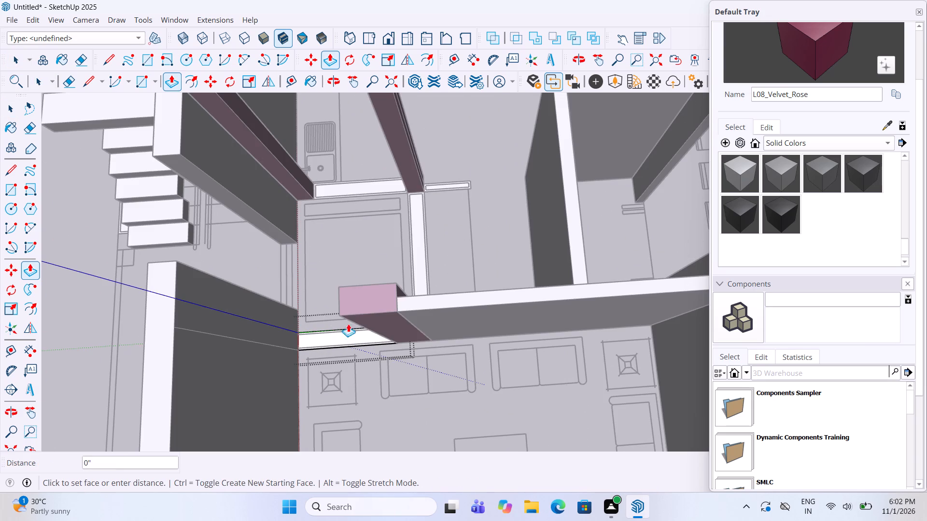
{"action": "left_click", "coordinate": [376, 294]}
{"action": "key", "text": "space"}
{"action": "left_click", "coordinate": [473, 404]}
Examine the walls around the staircase, kitchen and living room for pieces not yet raised.
{"action": "scroll", "coordinate": [477, 394], "scroll_direction": "down", "scroll_amount": 4}
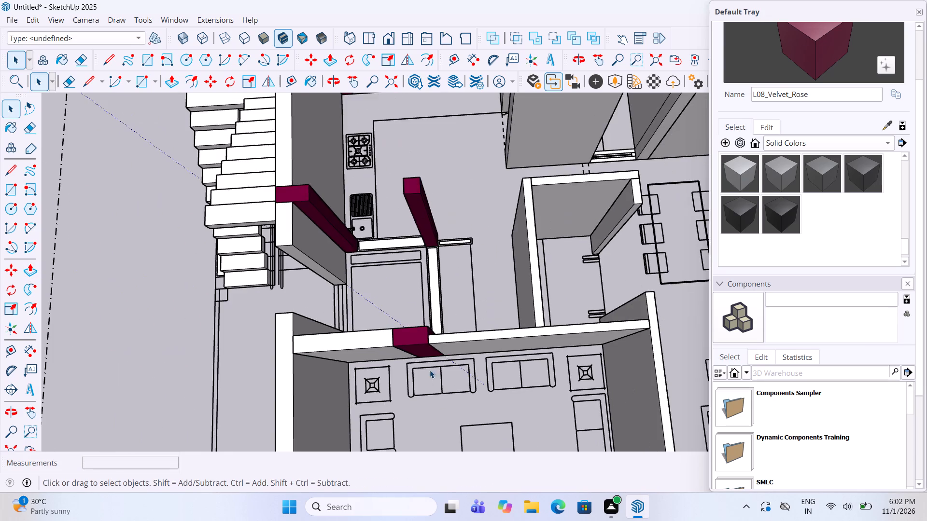
{"action": "middle_click_drag", "start_coordinate": [263, 315], "coordinate": [502, 194]}
{"action": "scroll", "coordinate": [519, 192], "scroll_direction": "down", "scroll_amount": 4}
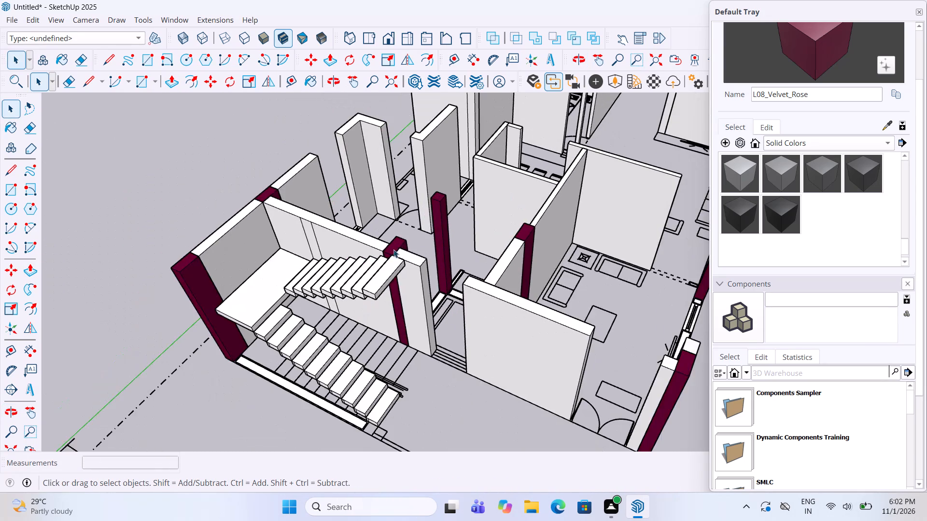
{"action": "middle_click_drag", "start_coordinate": [396, 250], "coordinate": [491, 363]}
{"action": "middle_click_drag", "start_coordinate": [485, 333], "coordinate": [486, 362]}
{"action": "scroll", "coordinate": [484, 346], "scroll_direction": "up", "scroll_amount": 6}
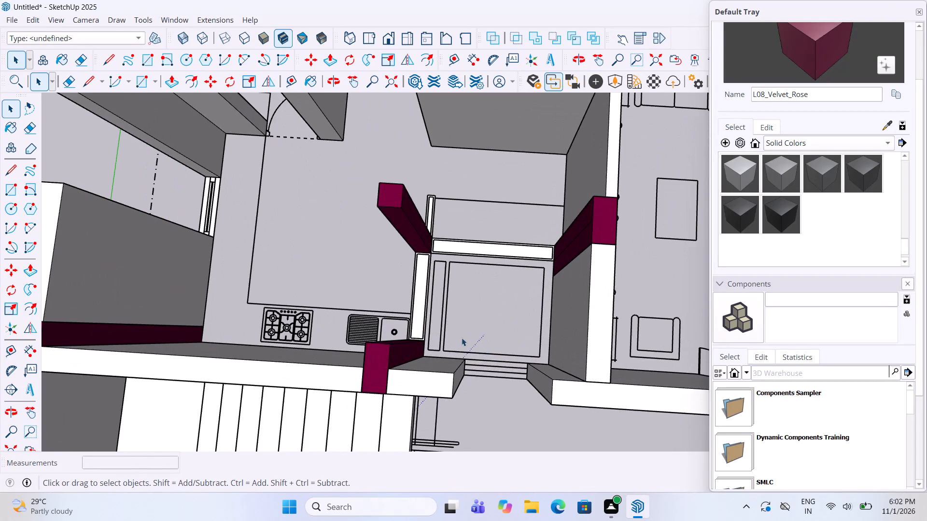
{"action": "scroll", "coordinate": [459, 336], "scroll_direction": "down", "scroll_amount": 3}
{"action": "scroll", "coordinate": [565, 292], "scroll_direction": "up", "scroll_amount": 4}
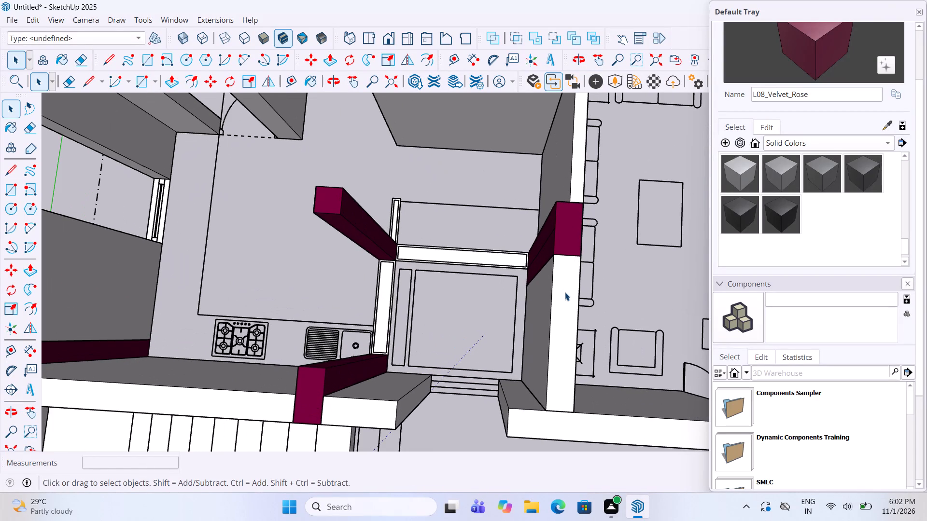
{"action": "middle_click_drag", "start_coordinate": [316, 351], "coordinate": [361, 328]}
{"action": "scroll", "coordinate": [364, 329], "scroll_direction": "down", "scroll_amount": 7}
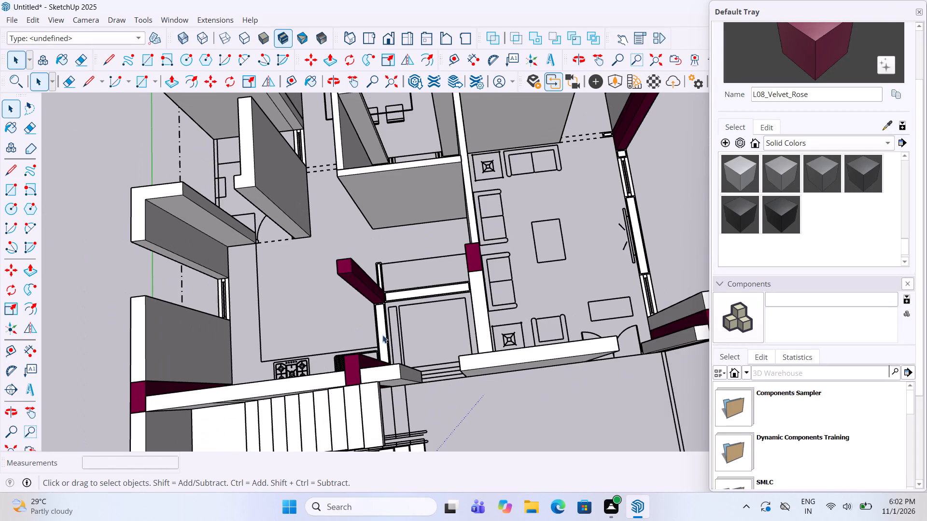
{"action": "scroll", "coordinate": [401, 330], "scroll_direction": "down", "scroll_amount": 7}
{"action": "middle_click_drag", "start_coordinate": [430, 352], "coordinate": [400, 315]}
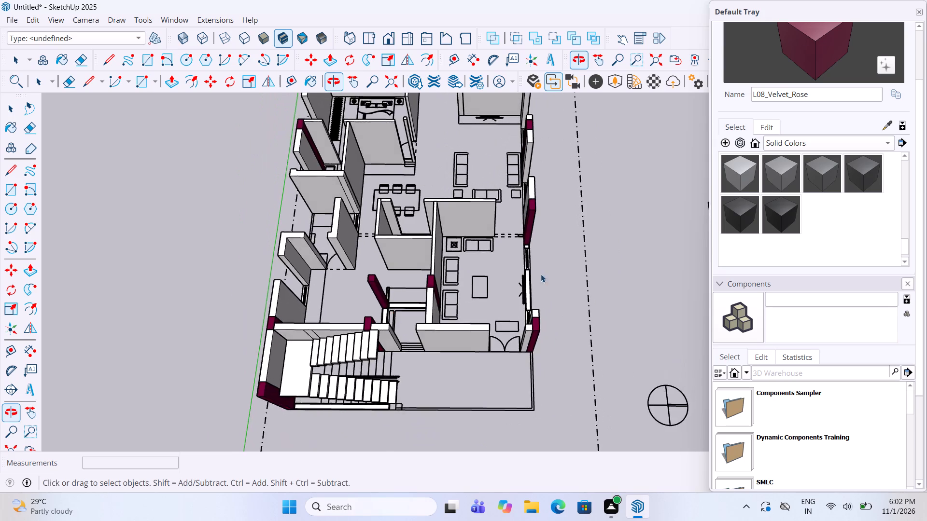
{"action": "scroll", "coordinate": [553, 272], "scroll_direction": "up", "scroll_amount": 5}
{"action": "middle_click_drag", "start_coordinate": [505, 273], "coordinate": [504, 344]}
{"action": "scroll", "coordinate": [504, 344], "scroll_direction": "up", "scroll_amount": 1}
{"action": "scroll", "coordinate": [504, 344], "scroll_direction": "down", "scroll_amount": 6}
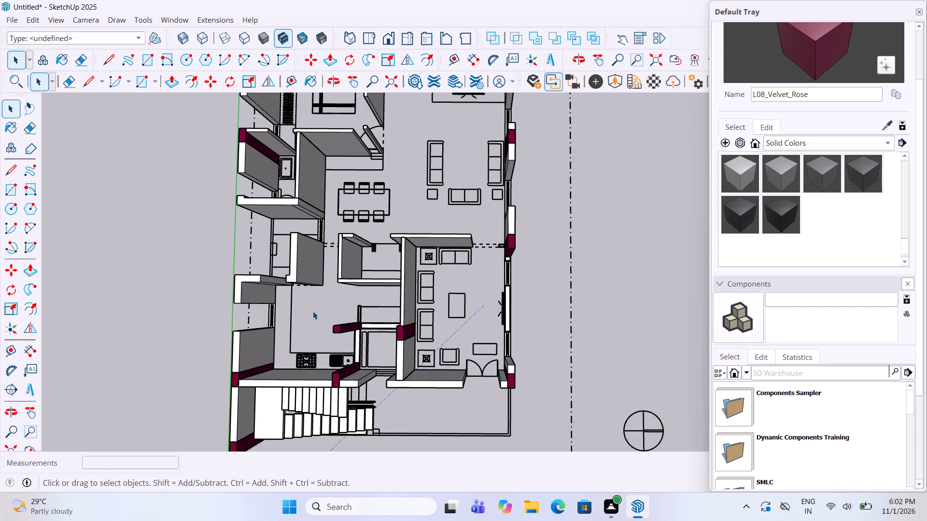
{"action": "scroll", "coordinate": [377, 264], "scroll_direction": "up", "scroll_amount": 5}
{"action": "scroll", "coordinate": [383, 288], "scroll_direction": "down", "scroll_amount": 2}
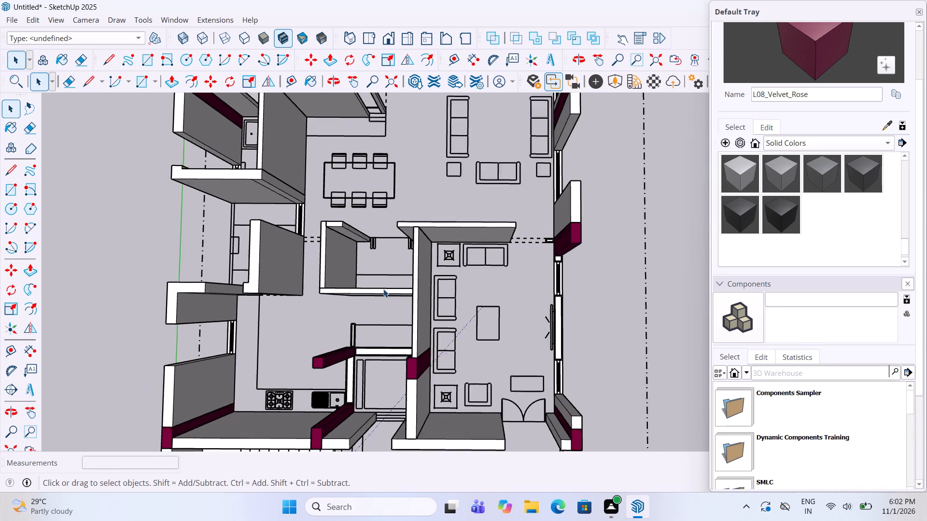
{"action": "scroll", "coordinate": [383, 289], "scroll_direction": "down", "scroll_amount": 4}
{"action": "middle_click_drag", "start_coordinate": [399, 290], "coordinate": [369, 268]}
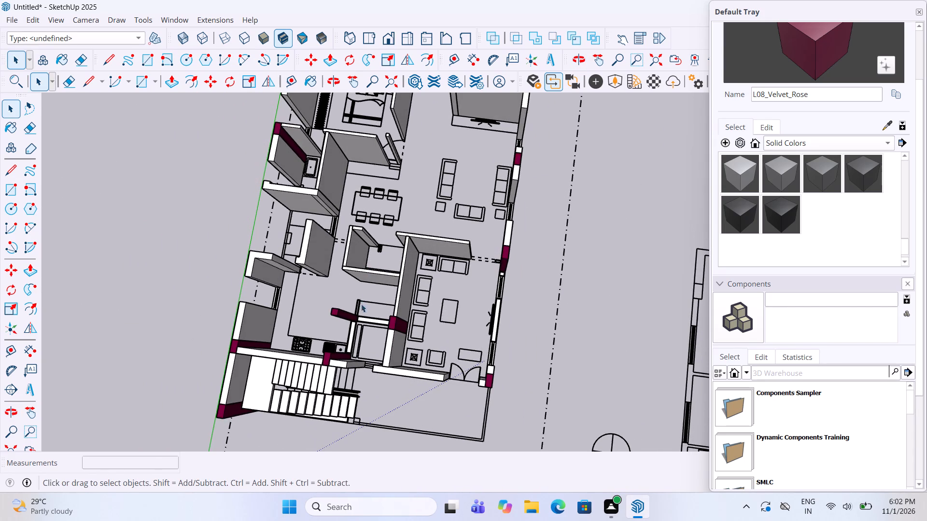
Examine the walls around the family seating, bedrooms and bathrooms at the other end of the plan.
{"action": "scroll", "coordinate": [365, 316], "scroll_direction": "down", "scroll_amount": 5}
{"action": "scroll", "coordinate": [327, 191], "scroll_direction": "up", "scroll_amount": 5}
{"action": "middle_click_drag", "start_coordinate": [327, 191], "coordinate": [329, 242]}
{"action": "scroll", "coordinate": [329, 242], "scroll_direction": "down", "scroll_amount": 7}
{"action": "middle_click_drag", "start_coordinate": [466, 307], "coordinate": [247, 217]}
{"action": "middle_click_drag", "start_coordinate": [415, 218], "coordinate": [280, 228]}
{"action": "scroll", "coordinate": [359, 296], "scroll_direction": "down", "scroll_amount": 5}
{"action": "scroll", "coordinate": [475, 127], "scroll_direction": "up", "scroll_amount": 6}
{"action": "scroll", "coordinate": [459, 143], "scroll_direction": "down", "scroll_amount": 1}
{"action": "scroll", "coordinate": [419, 209], "scroll_direction": "up", "scroll_amount": 8}
{"action": "middle_click_drag", "start_coordinate": [417, 226], "coordinate": [416, 268]}
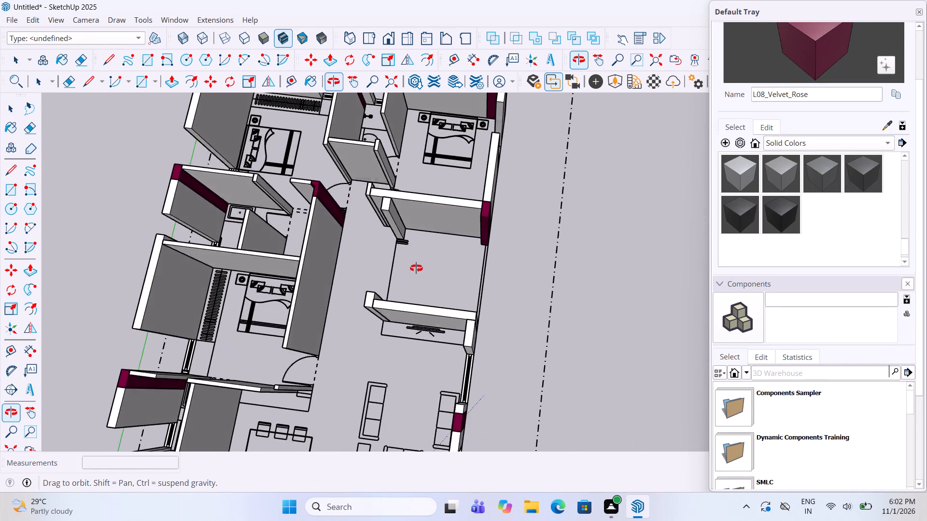
{"action": "middle_click_drag", "start_coordinate": [416, 268], "coordinate": [411, 249]}
{"action": "scroll", "coordinate": [411, 249], "scroll_direction": "down", "scroll_amount": 3}
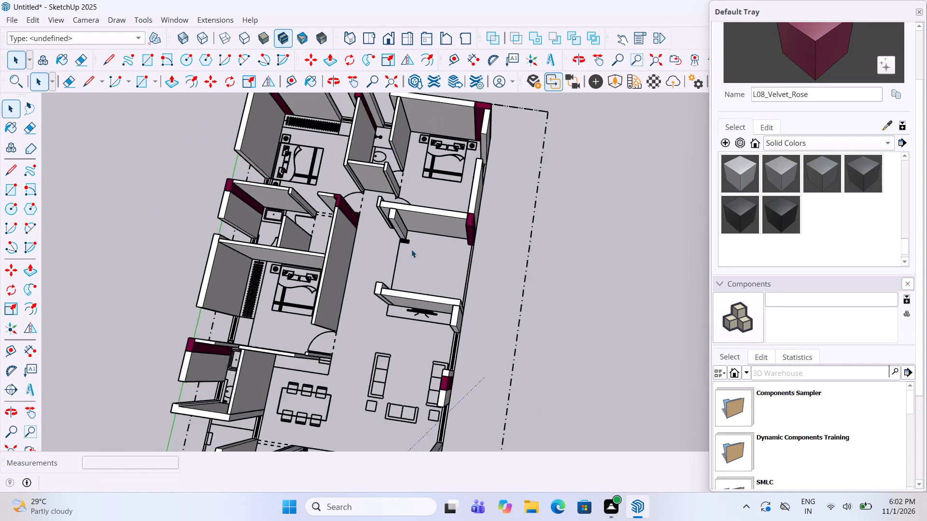
Push/Pull the wall between the two columns beside the kitchen sink up 10' inside its group.
{"action": "scroll", "coordinate": [411, 249], "scroll_direction": "down", "scroll_amount": 2}
{"action": "scroll", "coordinate": [407, 124], "scroll_direction": "up", "scroll_amount": 4}
{"action": "scroll", "coordinate": [407, 125], "scroll_direction": "down", "scroll_amount": 15}
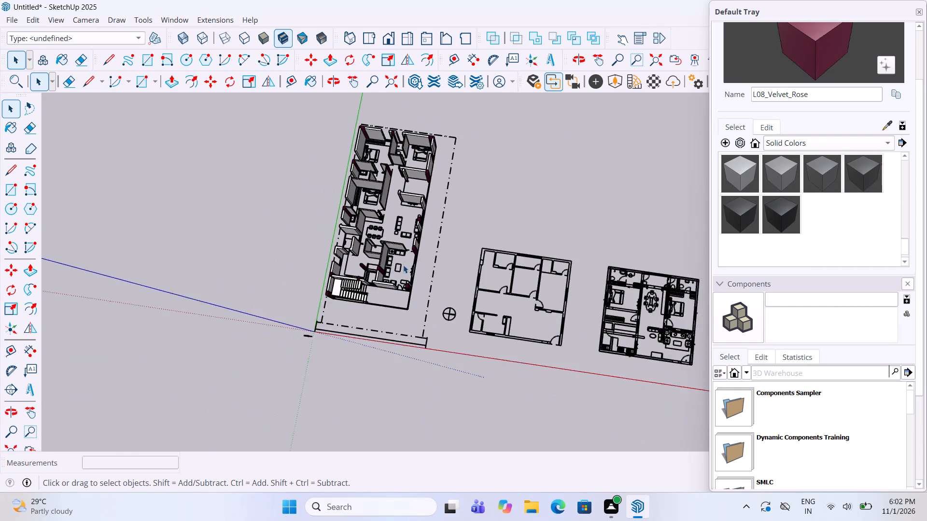
{"action": "scroll", "coordinate": [400, 272], "scroll_direction": "up", "scroll_amount": 11}
{"action": "scroll", "coordinate": [267, 270], "scroll_direction": "up", "scroll_amount": 6}
{"action": "middle_click_drag", "start_coordinate": [263, 265], "coordinate": [295, 280]}
{"action": "scroll", "coordinate": [295, 280], "scroll_direction": "up", "scroll_amount": 2}
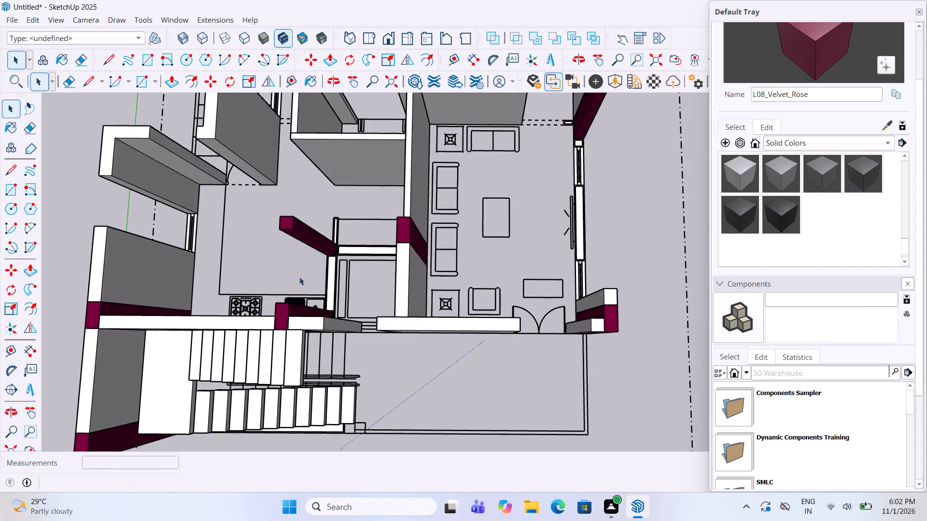
{"action": "scroll", "coordinate": [299, 277], "scroll_direction": "up", "scroll_amount": 2}
{"action": "triple_click", "coordinate": [343, 270]}
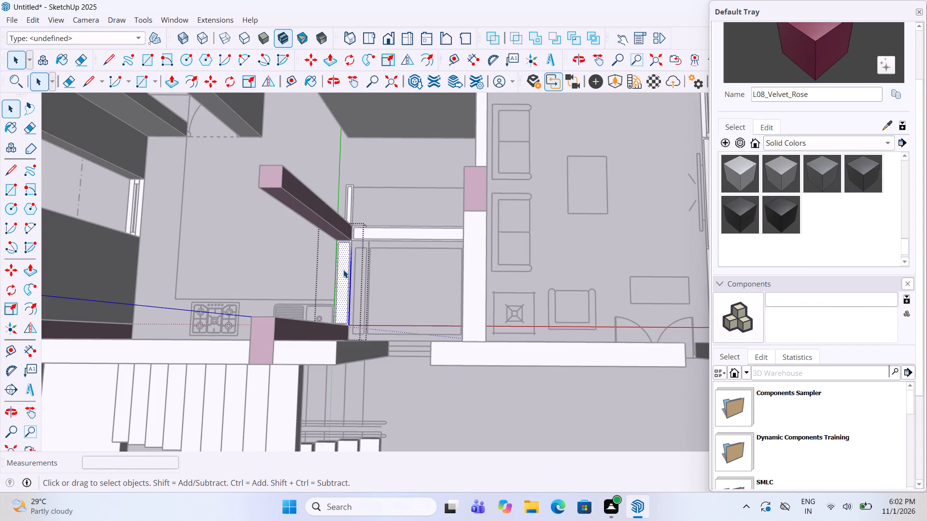
{"action": "key", "text": "p"}
{"action": "left_click", "coordinate": [345, 264]}
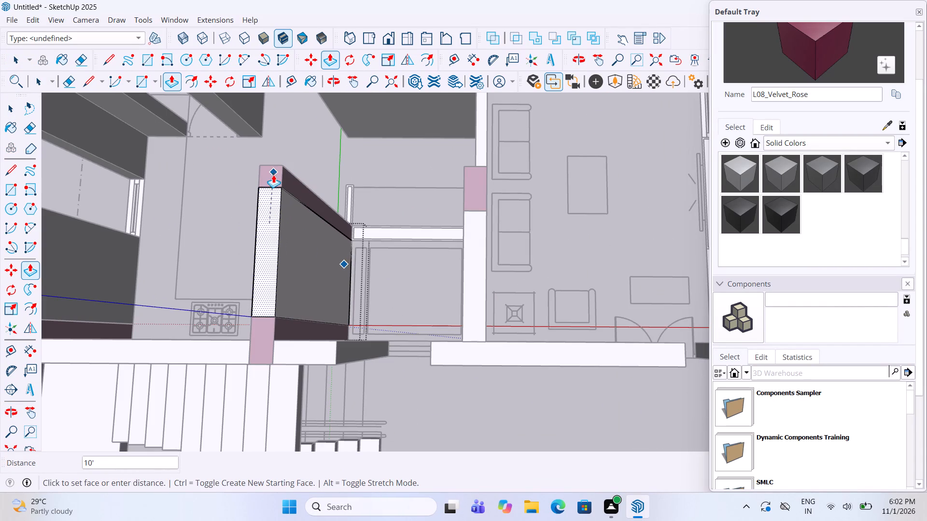
{"action": "left_click", "coordinate": [273, 175]}
{"action": "key", "text": "space"}
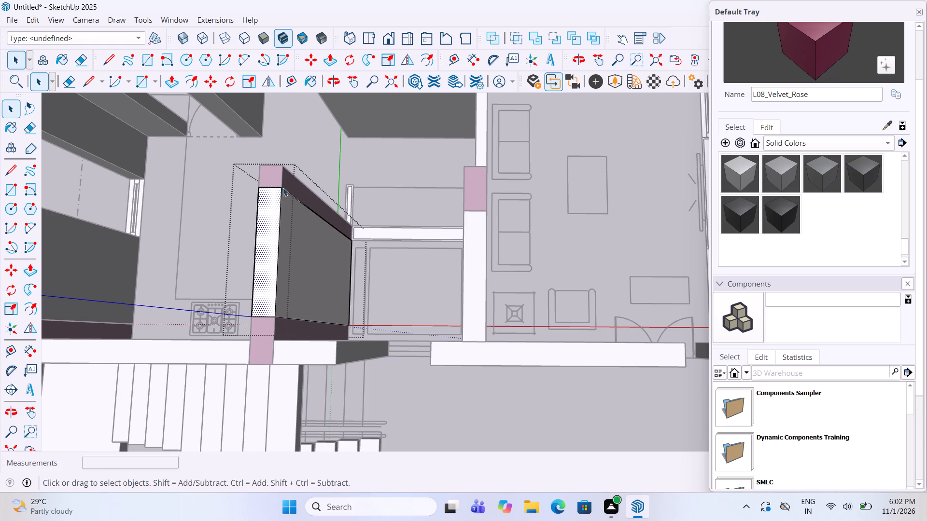
{"action": "left_click", "coordinate": [421, 400]}
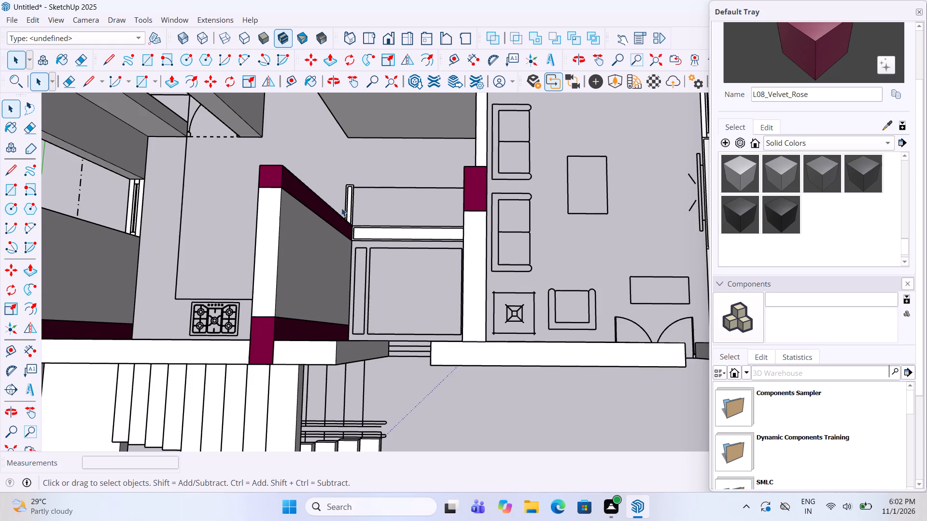
Push/Pull the short wall piece extending from the kitchen column toward the dining area up 10' inside its group.
{"action": "left_click", "coordinate": [349, 208]}
{"action": "double_click", "coordinate": [350, 208]}
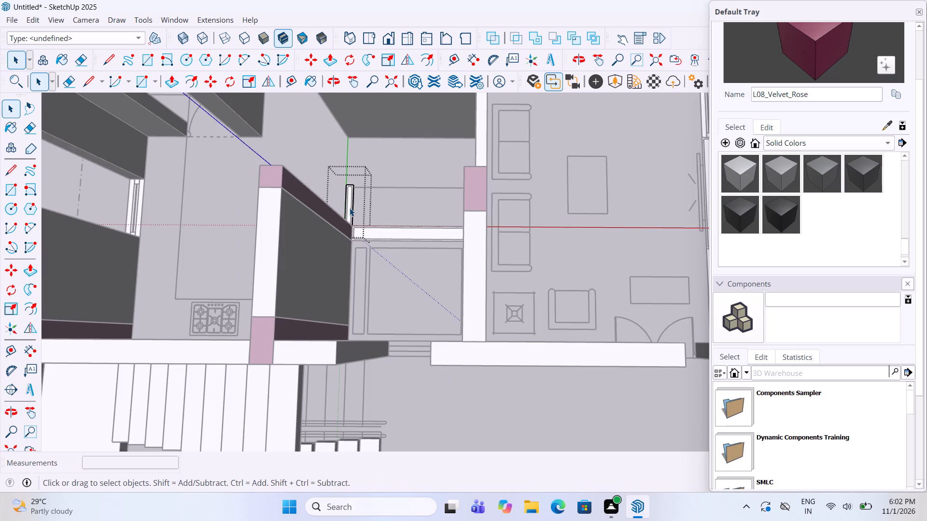
{"action": "key", "text": "p"}
{"action": "left_click", "coordinate": [349, 206]}
{"action": "left_click", "coordinate": [262, 233]}
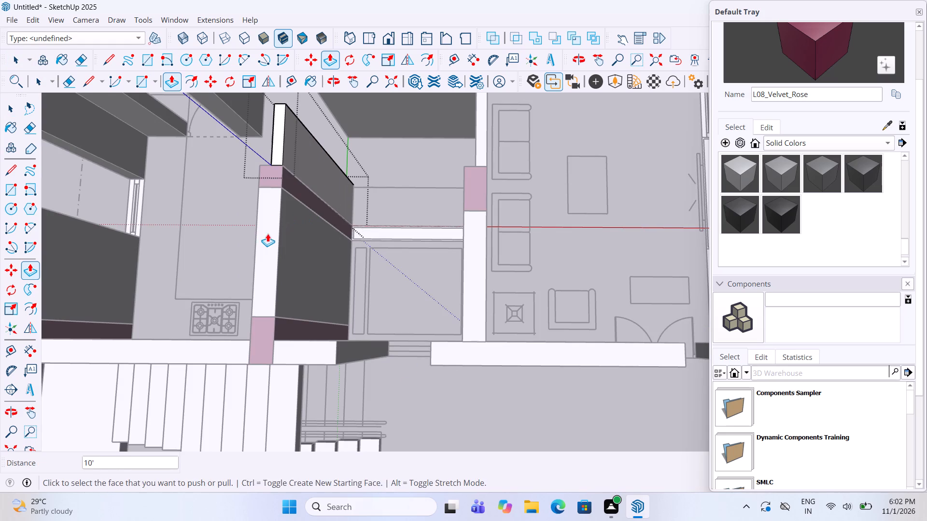
{"action": "key", "text": "space"}
{"action": "left_click", "coordinate": [401, 252]}
Push/Pull the cross wall between the kitchen column and the living-room column up to the neighbouring wall's top.
{"action": "double_click", "coordinate": [396, 232]}
{"action": "key", "text": "p"}
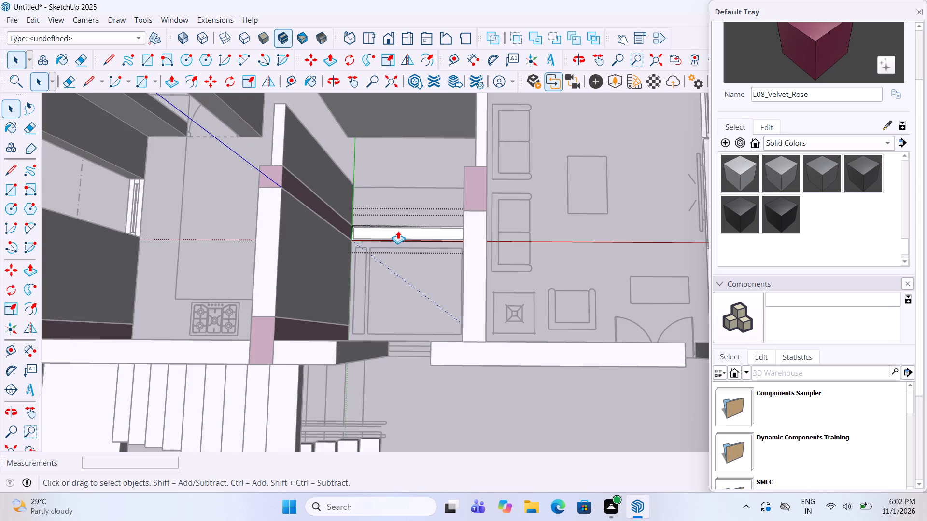
{"action": "left_click", "coordinate": [398, 231]}
{"action": "left_click", "coordinate": [274, 249]}
{"action": "key", "text": "space"}
{"action": "left_click", "coordinate": [439, 269]}
Examine the walls around the staircase, the small room beside the kitchen and the entrance for pieces not yet raised.
{"action": "scroll", "coordinate": [437, 260], "scroll_direction": "down", "scroll_amount": 3}
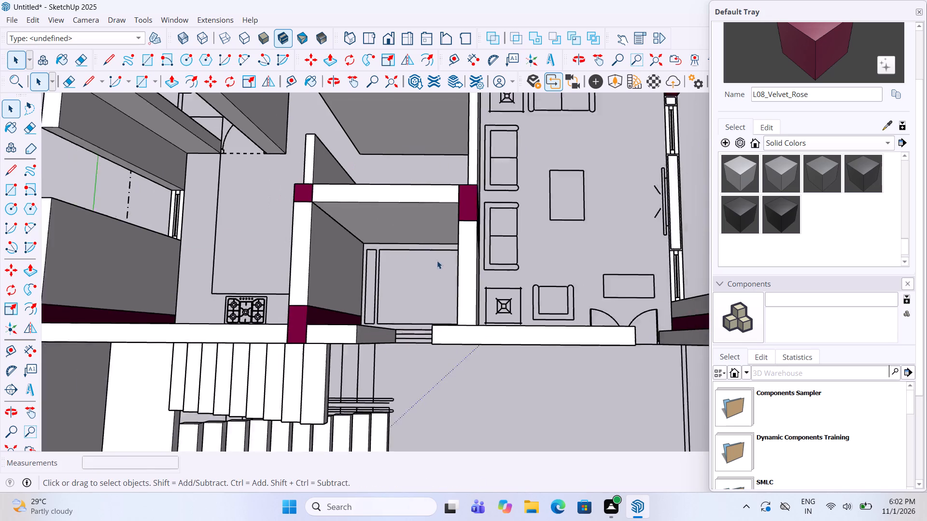
{"action": "scroll", "coordinate": [437, 260], "scroll_direction": "down", "scroll_amount": 3}
{"action": "scroll", "coordinate": [406, 311], "scroll_direction": "down", "scroll_amount": 4}
{"action": "middle_click_drag", "start_coordinate": [406, 311], "coordinate": [458, 238]}
{"action": "scroll", "coordinate": [435, 346], "scroll_direction": "up", "scroll_amount": 7}
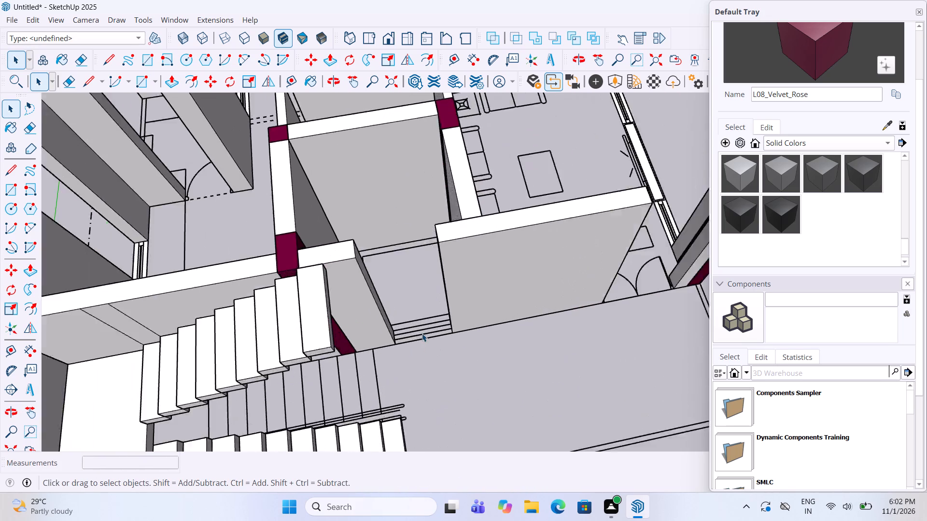
{"action": "scroll", "coordinate": [422, 333], "scroll_direction": "up", "scroll_amount": 6}
{"action": "middle_click_drag", "start_coordinate": [421, 331], "coordinate": [365, 333]}
{"action": "scroll", "coordinate": [366, 338], "scroll_direction": "down", "scroll_amount": 8}
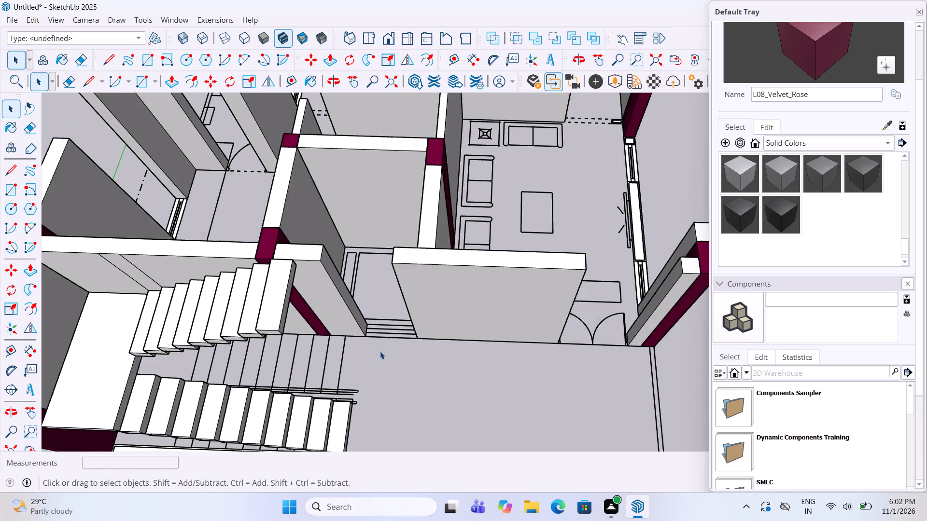
{"action": "scroll", "coordinate": [383, 353], "scroll_direction": "down", "scroll_amount": 5}
{"action": "scroll", "coordinate": [380, 324], "scroll_direction": "up", "scroll_amount": 2}
{"action": "middle_click_drag", "start_coordinate": [380, 324], "coordinate": [379, 344]}
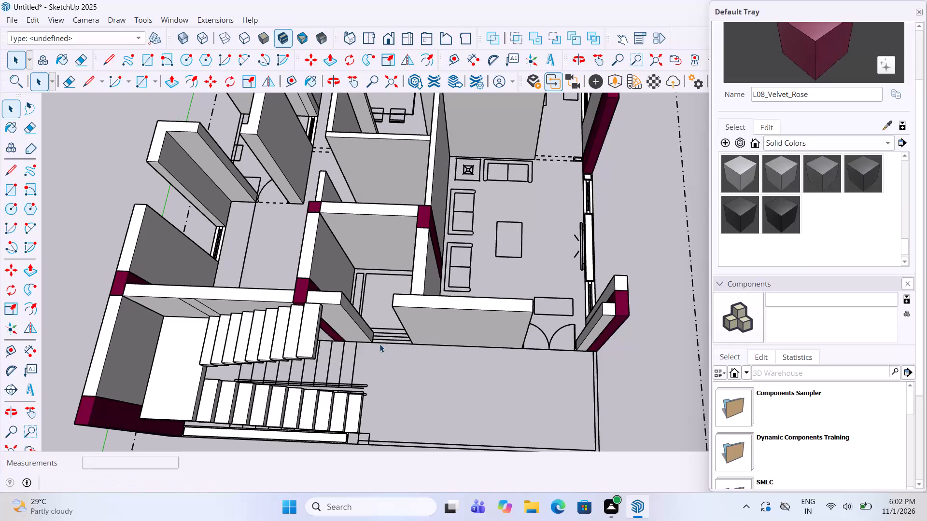
{"action": "scroll", "coordinate": [379, 348], "scroll_direction": "down", "scroll_amount": 7}
{"action": "scroll", "coordinate": [382, 341], "scroll_direction": "up", "scroll_amount": 7}
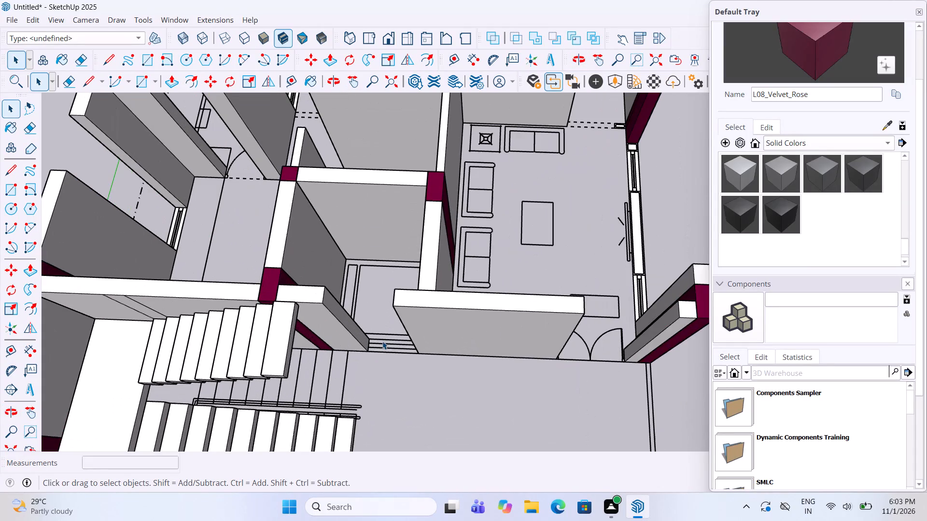
{"action": "scroll", "coordinate": [387, 346], "scroll_direction": "down", "scroll_amount": 5}
{"action": "middle_click_drag", "start_coordinate": [387, 346], "coordinate": [409, 379]}
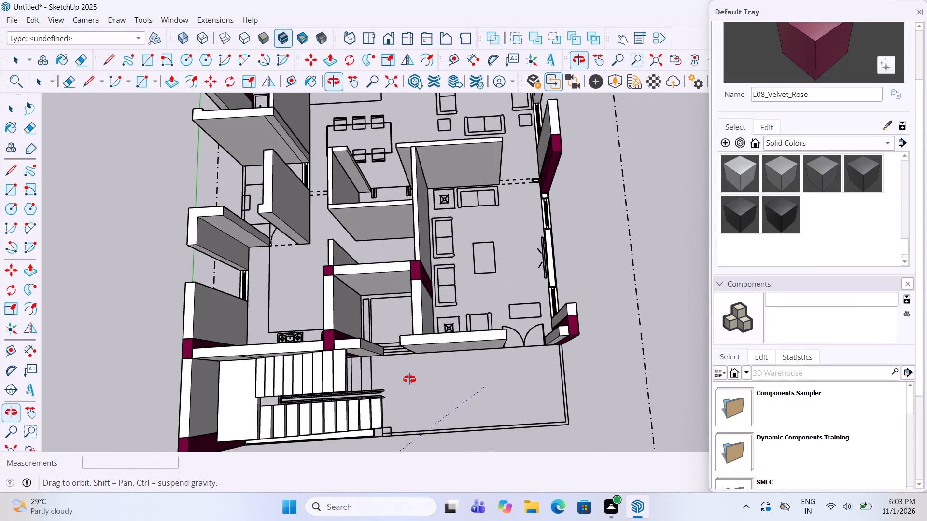
{"action": "middle_click_drag", "start_coordinate": [409, 379], "coordinate": [407, 378]}
{"action": "scroll", "coordinate": [488, 320], "scroll_direction": "down", "scroll_amount": 5}
{"action": "middle_click_drag", "start_coordinate": [464, 329], "coordinate": [460, 308]}
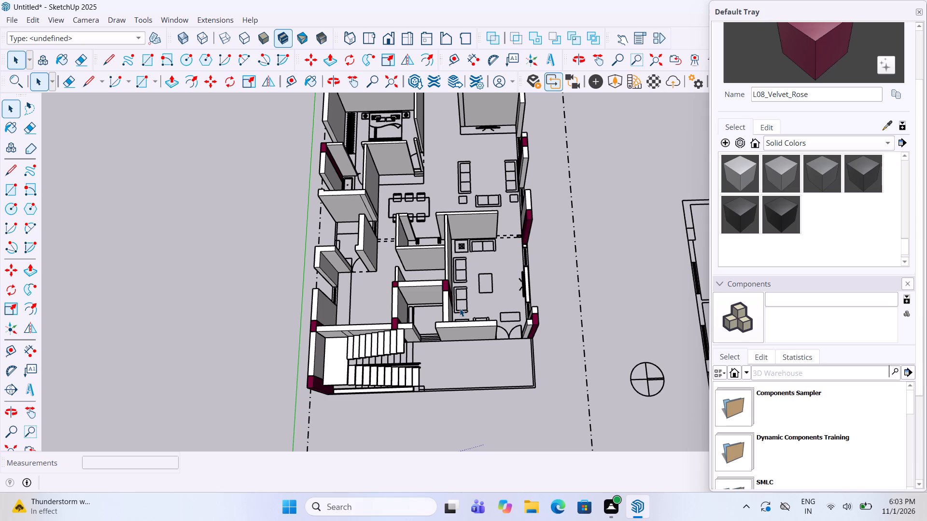
Draw a 9" by 1' 6" rectangle over the column outline at the foot of the staircase's outer wall.
{"action": "scroll", "coordinate": [449, 334], "scroll_direction": "down", "scroll_amount": 1}
{"action": "scroll", "coordinate": [391, 384], "scroll_direction": "up", "scroll_amount": 5}
{"action": "middle_click_drag", "start_coordinate": [405, 368], "coordinate": [437, 303]}
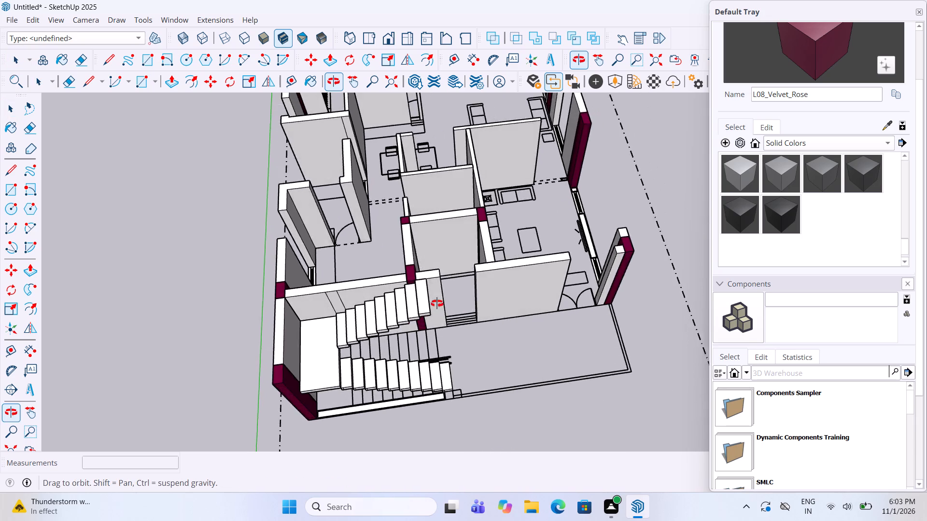
{"action": "middle_click_drag", "start_coordinate": [437, 303], "coordinate": [437, 291]}
{"action": "scroll", "coordinate": [480, 408], "scroll_direction": "up", "scroll_amount": 10}
{"action": "middle_click_drag", "start_coordinate": [447, 392], "coordinate": [434, 390]}
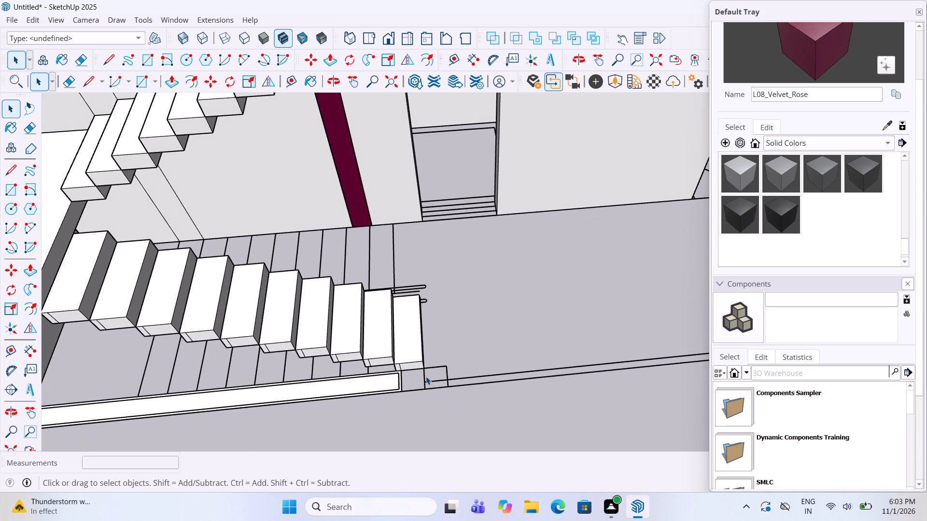
{"action": "left_click", "coordinate": [12, 191]}
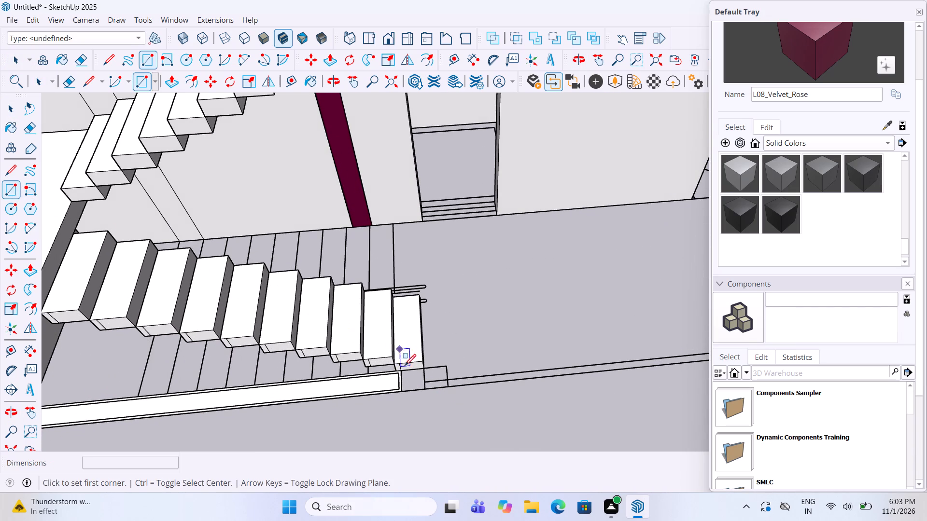
{"action": "left_click", "coordinate": [403, 391]}
{"action": "left_click", "coordinate": [443, 368]}
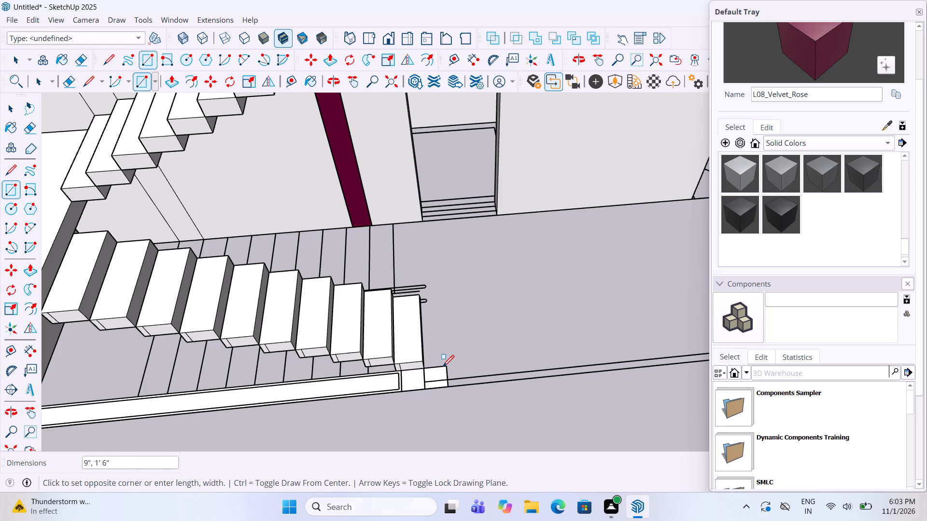
{"action": "key", "text": "space"}
Paint the new column footprint with L08_Velvet_Rose and make it a group.
{"action": "left_click", "coordinate": [420, 381]}
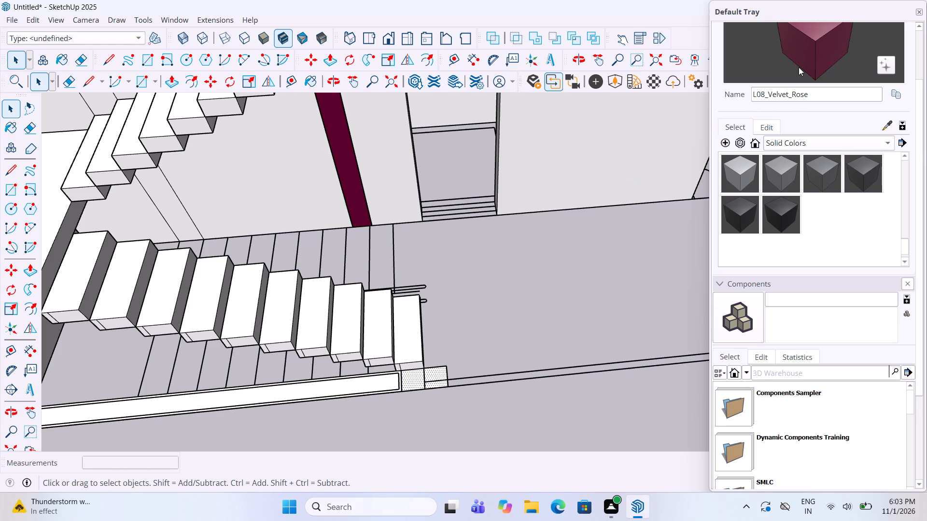
{"action": "left_click", "coordinate": [800, 52]}
{"action": "left_click", "coordinate": [418, 383]}
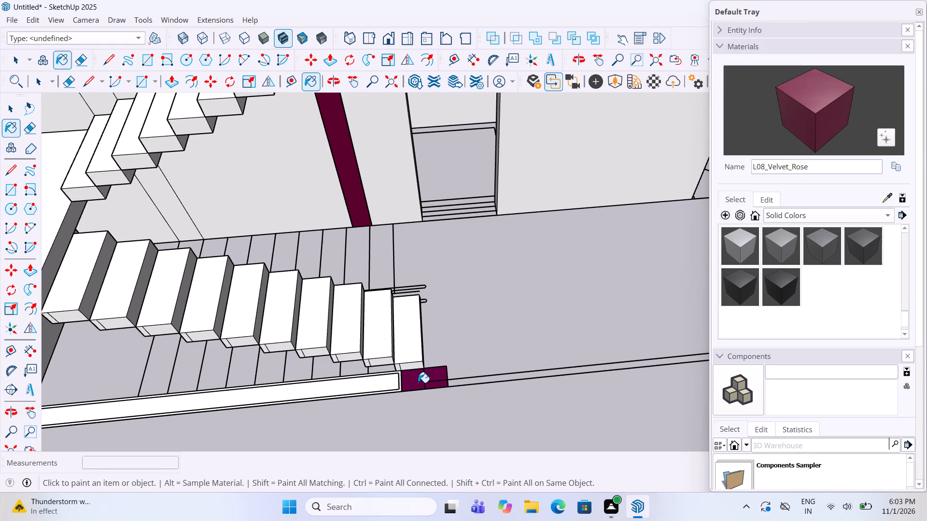
{"action": "key", "text": "space"}
{"action": "right_click", "coordinate": [418, 383]}
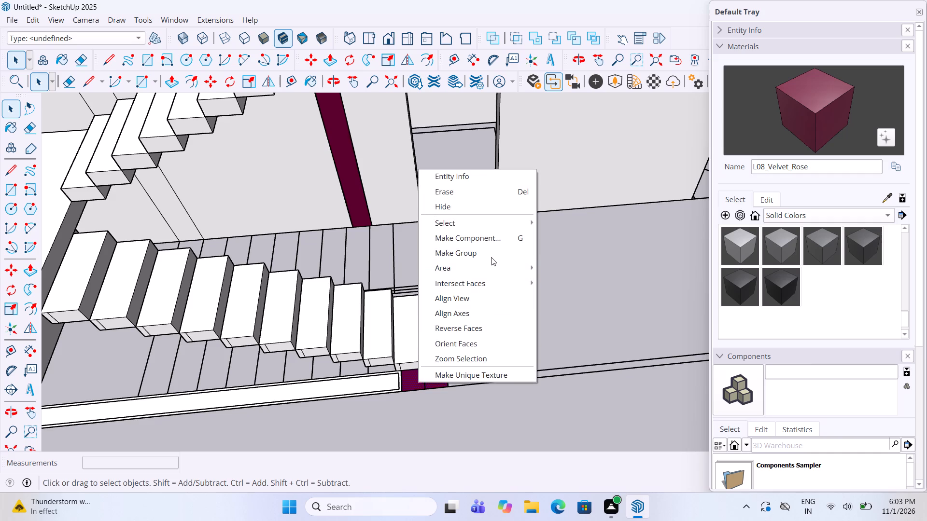
{"action": "left_click", "coordinate": [491, 256]}
Push/Pull the new staircase column inside its group up to the top of the corner column.
{"action": "double_click", "coordinate": [416, 377]}
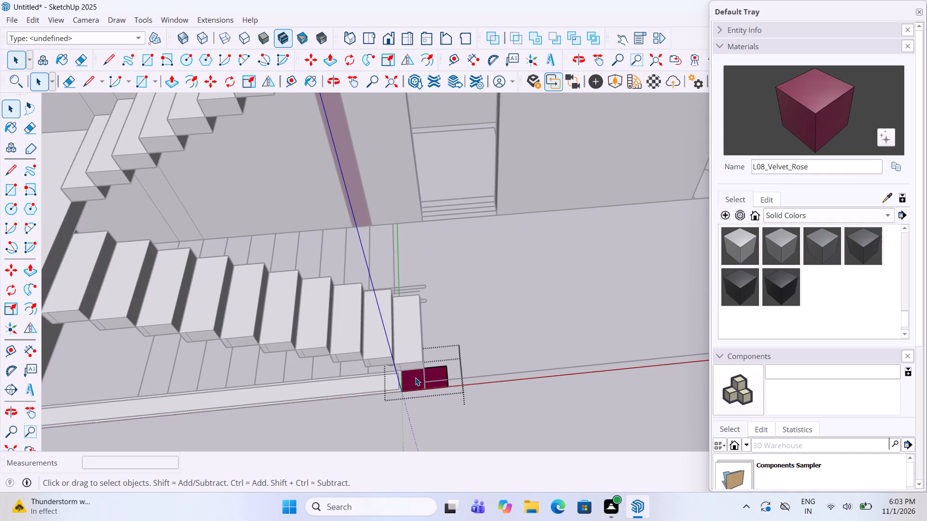
{"action": "key", "text": "p"}
{"action": "left_click", "coordinate": [422, 378]}
{"action": "scroll", "coordinate": [424, 328], "scroll_direction": "down", "scroll_amount": 12}
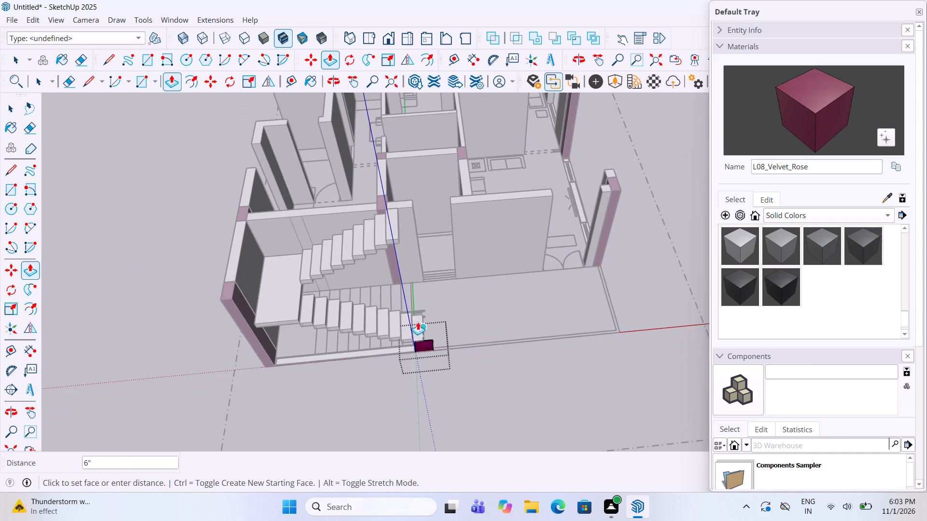
{"action": "left_click", "coordinate": [231, 287]}
{"action": "key", "text": "space"}
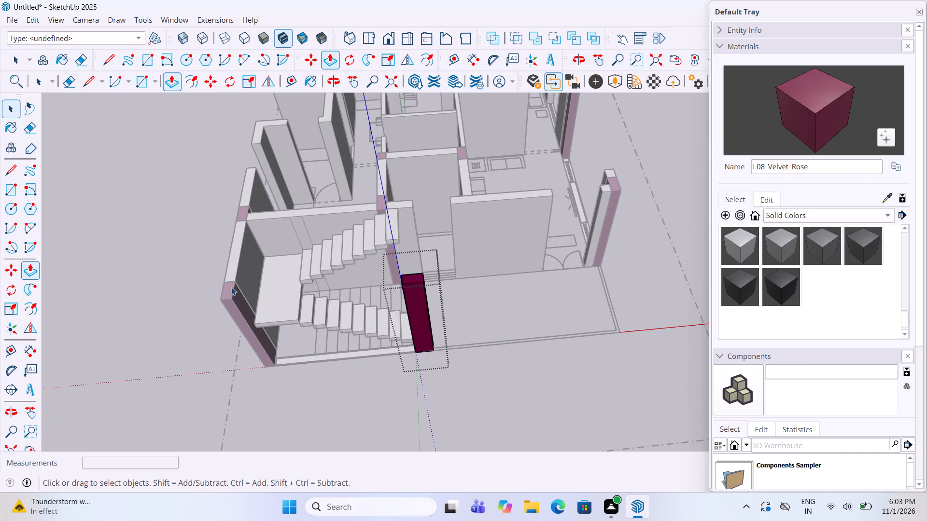
{"action": "left_click", "coordinate": [361, 357]}
Push/Pull the outer staircase wall between the corner column and the new column up 10' inside its group.
{"action": "scroll", "coordinate": [457, 298], "scroll_direction": "up", "scroll_amount": 4}
{"action": "middle_click_drag", "start_coordinate": [447, 298], "coordinate": [215, 251]}
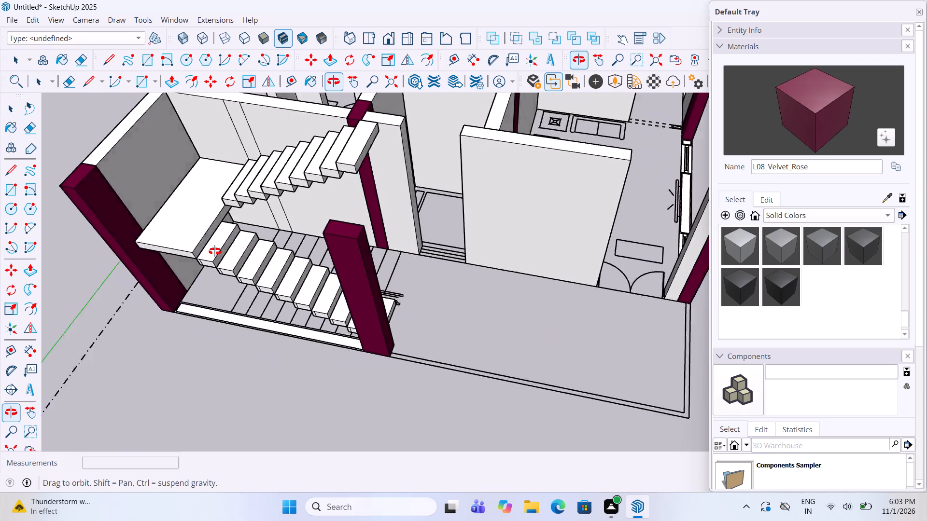
{"action": "middle_click_drag", "start_coordinate": [215, 251], "coordinate": [107, 232]}
{"action": "middle_click_drag", "start_coordinate": [251, 194], "coordinate": [127, 191]}
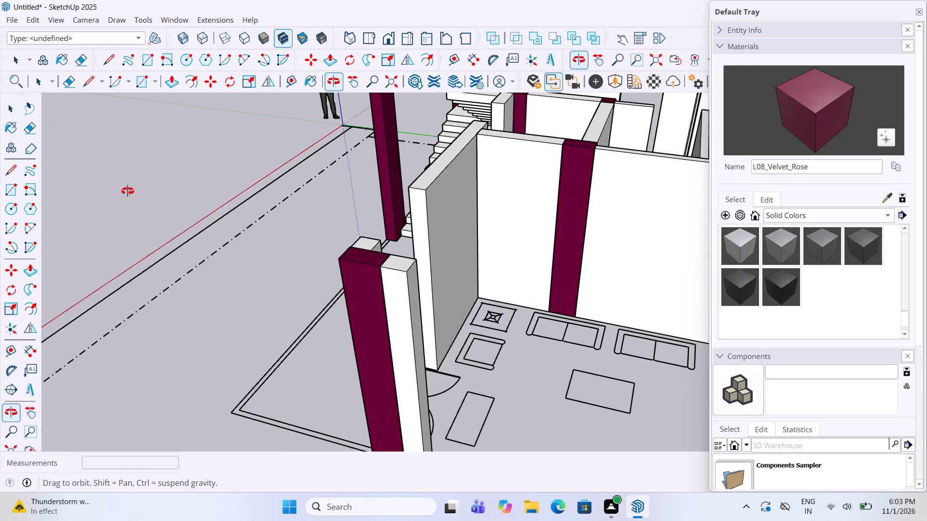
{"action": "middle_click_drag", "start_coordinate": [127, 191], "coordinate": [611, 287]}
{"action": "scroll", "coordinate": [515, 212], "scroll_direction": "down", "scroll_amount": 6}
{"action": "scroll", "coordinate": [450, 289], "scroll_direction": "up", "scroll_amount": 2}
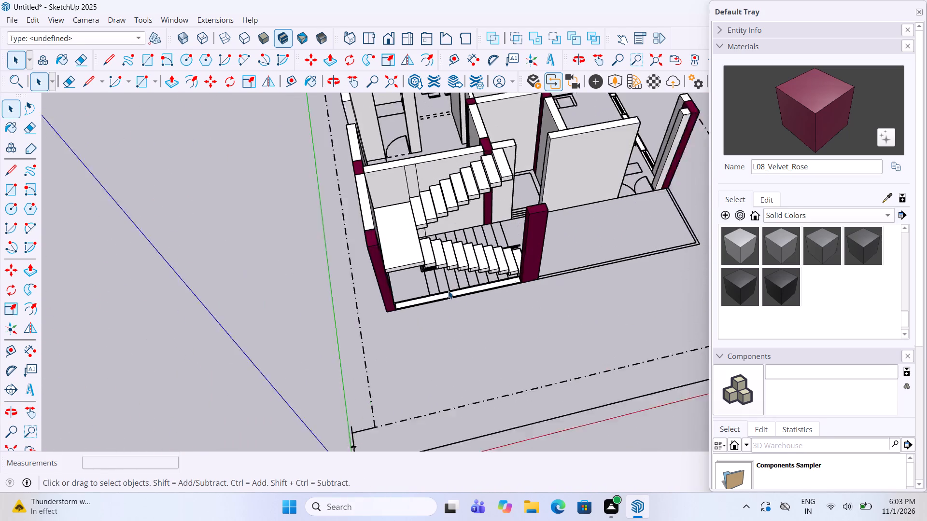
{"action": "scroll", "coordinate": [448, 290], "scroll_direction": "up", "scroll_amount": 5}
{"action": "double_click", "coordinate": [440, 298]}
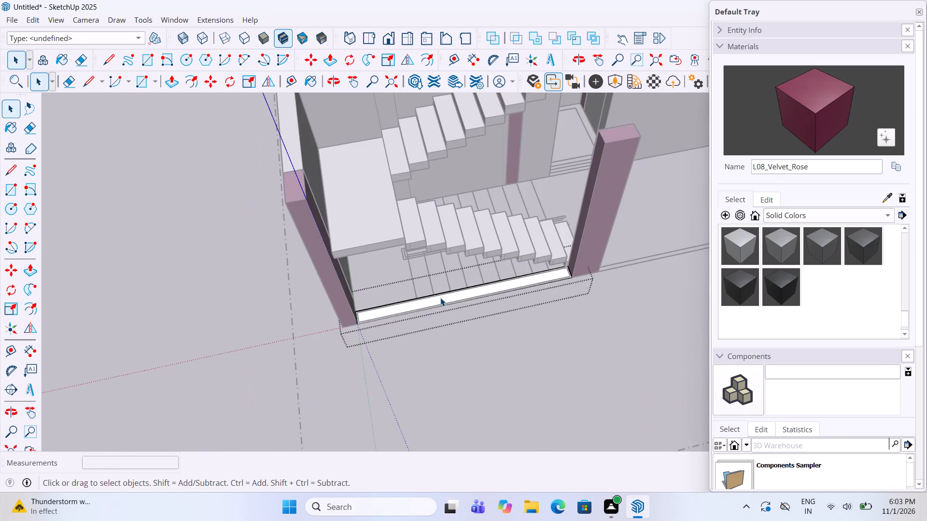
{"action": "key", "text": "p"}
{"action": "left_click", "coordinate": [437, 301]}
{"action": "left_click", "coordinate": [298, 189]}
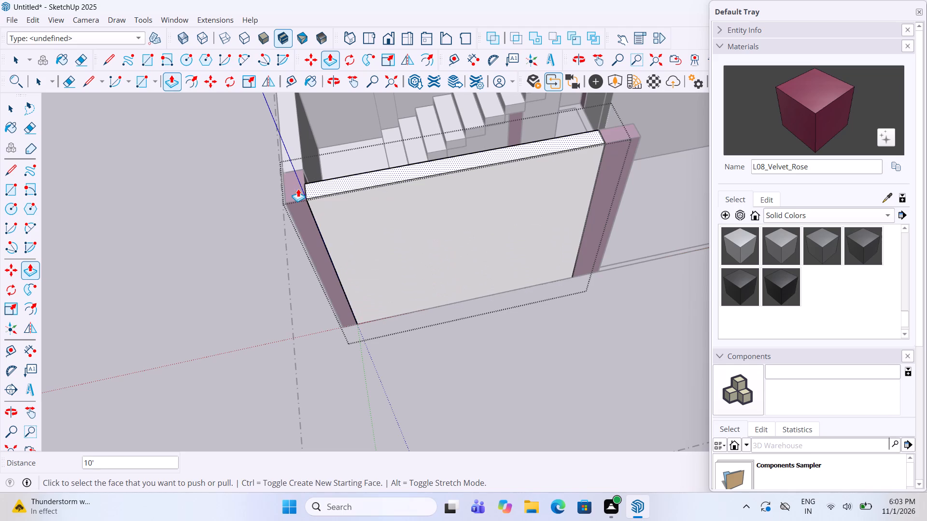
{"action": "key", "text": "space"}
{"action": "left_click", "coordinate": [435, 360]}
Push/Pull the kitchen's outer-wall window footprint 10' inside its group, level with the adjacent wall tops.
{"action": "scroll", "coordinate": [435, 360], "scroll_direction": "down", "scroll_amount": 11}
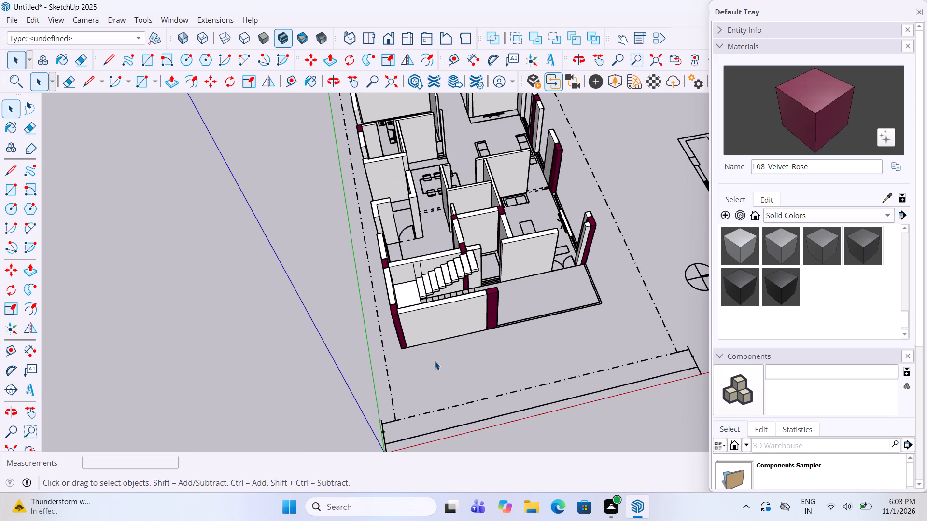
{"action": "left_click", "coordinate": [275, 381]}
{"action": "middle_click_drag", "start_coordinate": [470, 306], "coordinate": [727, 267]}
{"action": "middle_click_drag", "start_coordinate": [429, 277], "coordinate": [525, 339]}
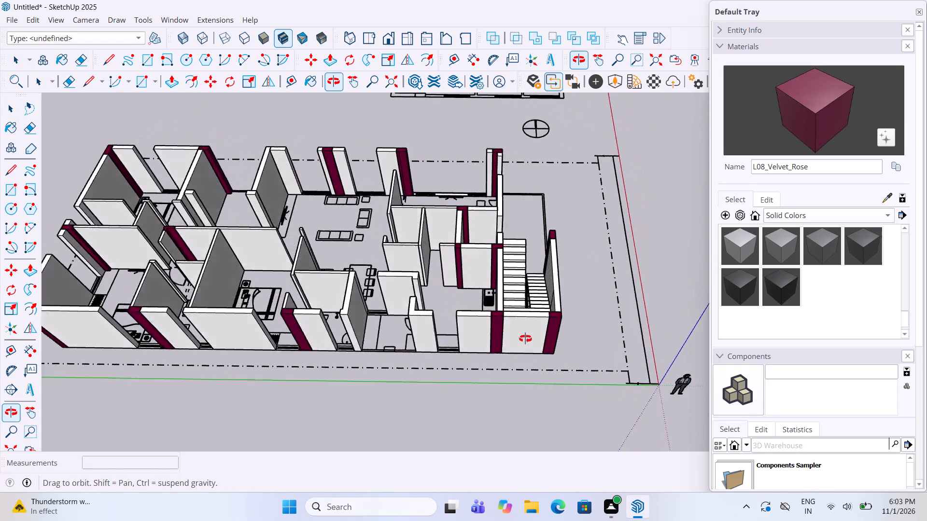
{"action": "middle_click_drag", "start_coordinate": [525, 339], "coordinate": [526, 339]}
{"action": "scroll", "coordinate": [517, 358], "scroll_direction": "up", "scroll_amount": 5}
{"action": "scroll", "coordinate": [455, 355], "scroll_direction": "up", "scroll_amount": 6}
{"action": "middle_click_drag", "start_coordinate": [422, 352], "coordinate": [373, 352]}
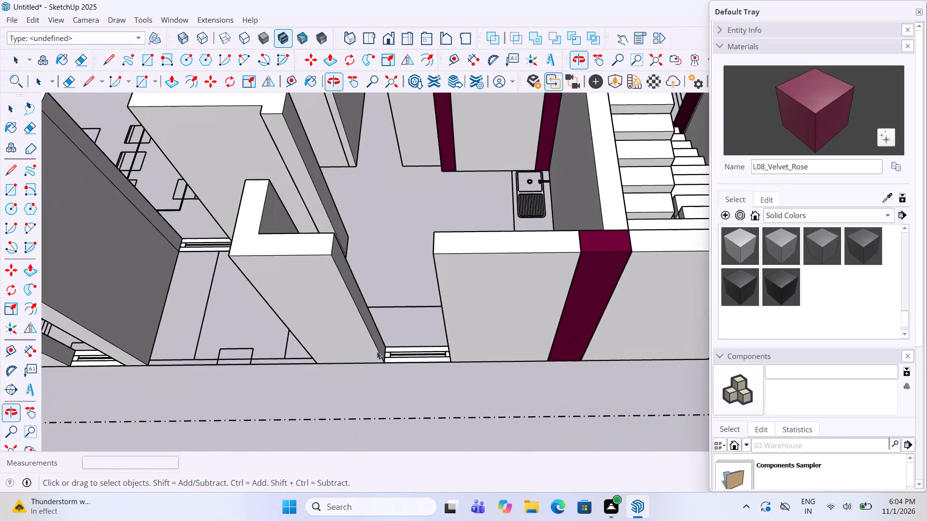
{"action": "scroll", "coordinate": [393, 343], "scroll_direction": "up", "scroll_amount": 6}
{"action": "double_click", "coordinate": [414, 373]}
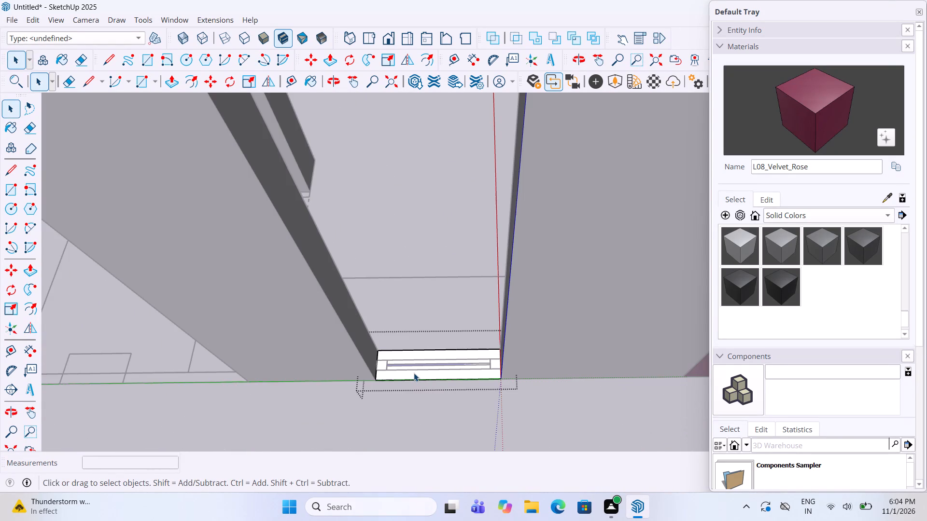
{"action": "key", "text": "p"}
{"action": "left_click", "coordinate": [422, 368]}
{"action": "scroll", "coordinate": [418, 349], "scroll_direction": "down", "scroll_amount": 8}
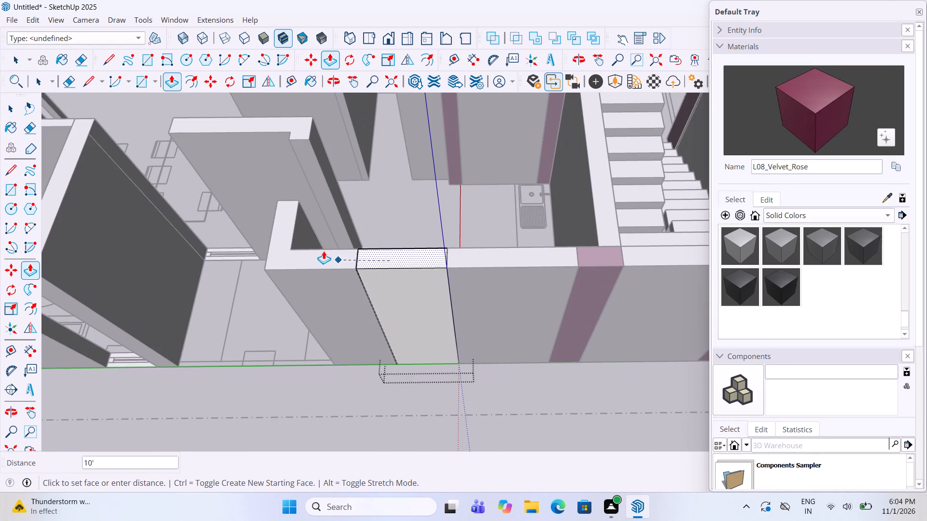
{"action": "left_click", "coordinate": [320, 251]}
{"action": "key", "text": "space"}
{"action": "left_click", "coordinate": [351, 399]}
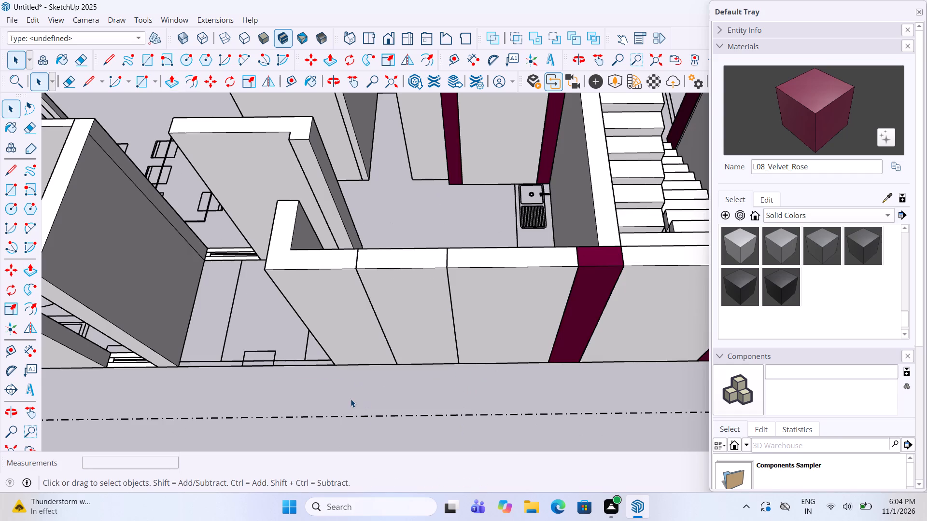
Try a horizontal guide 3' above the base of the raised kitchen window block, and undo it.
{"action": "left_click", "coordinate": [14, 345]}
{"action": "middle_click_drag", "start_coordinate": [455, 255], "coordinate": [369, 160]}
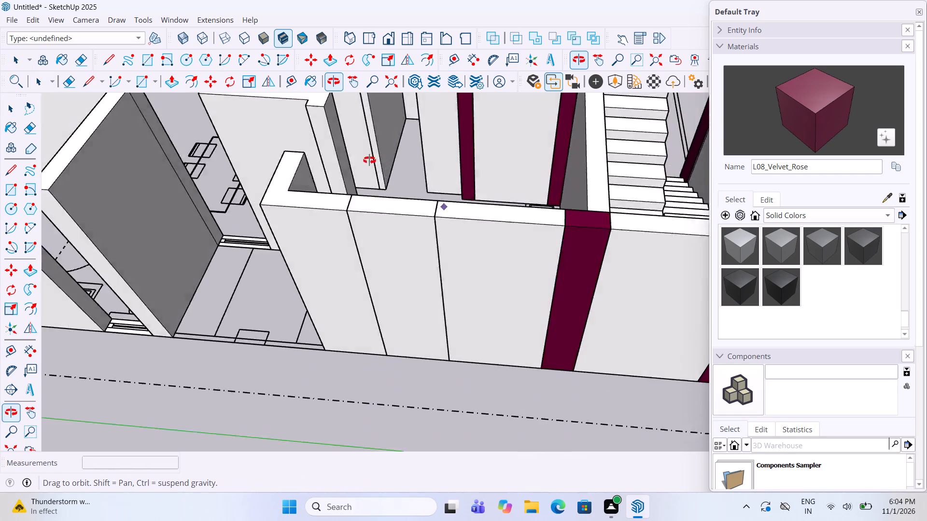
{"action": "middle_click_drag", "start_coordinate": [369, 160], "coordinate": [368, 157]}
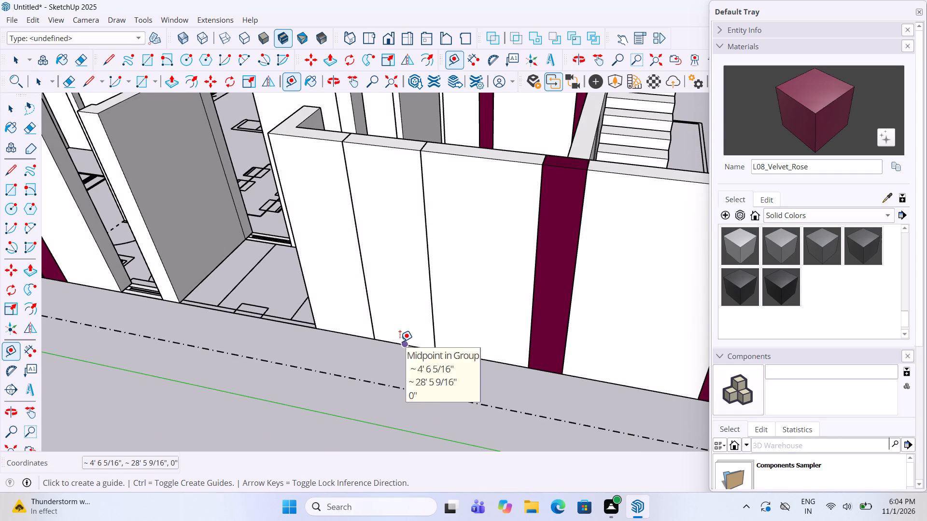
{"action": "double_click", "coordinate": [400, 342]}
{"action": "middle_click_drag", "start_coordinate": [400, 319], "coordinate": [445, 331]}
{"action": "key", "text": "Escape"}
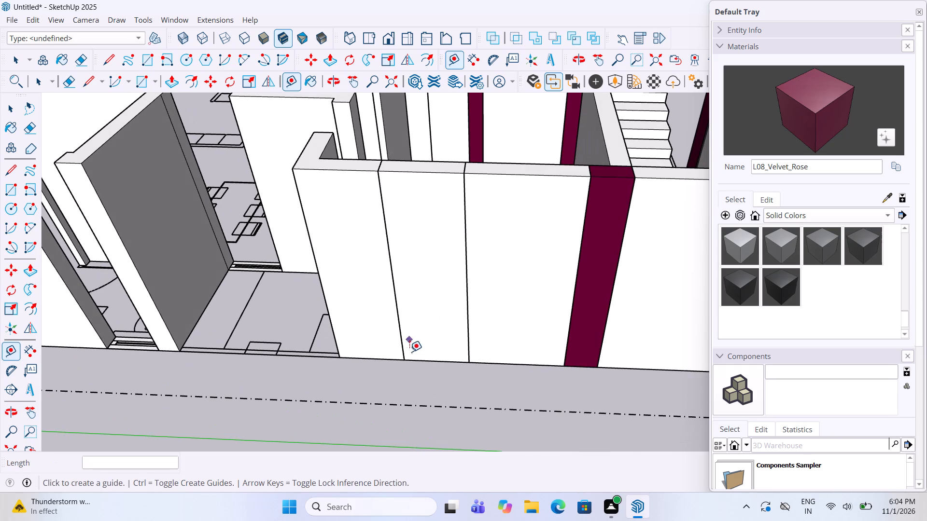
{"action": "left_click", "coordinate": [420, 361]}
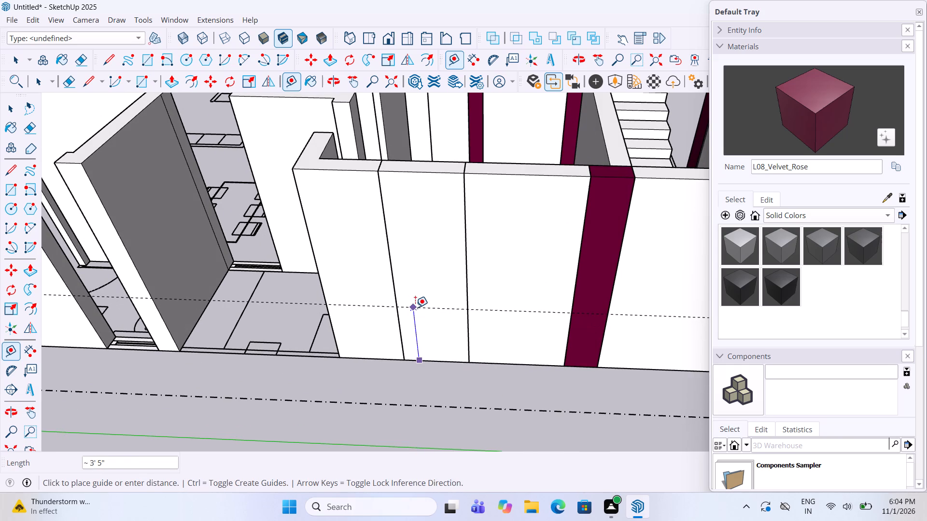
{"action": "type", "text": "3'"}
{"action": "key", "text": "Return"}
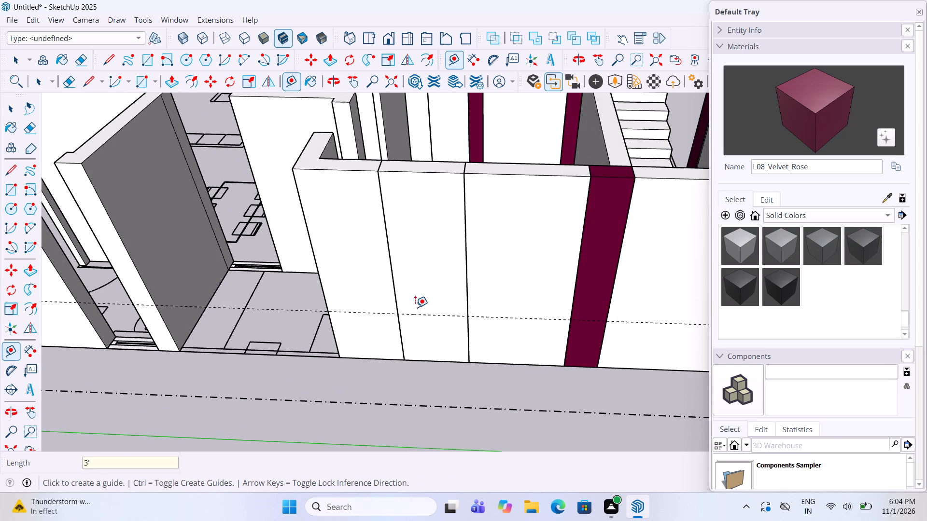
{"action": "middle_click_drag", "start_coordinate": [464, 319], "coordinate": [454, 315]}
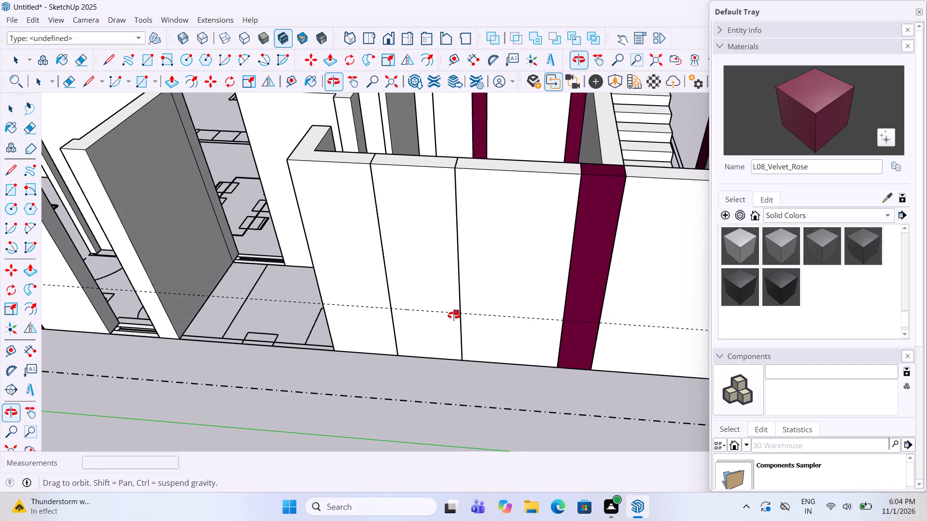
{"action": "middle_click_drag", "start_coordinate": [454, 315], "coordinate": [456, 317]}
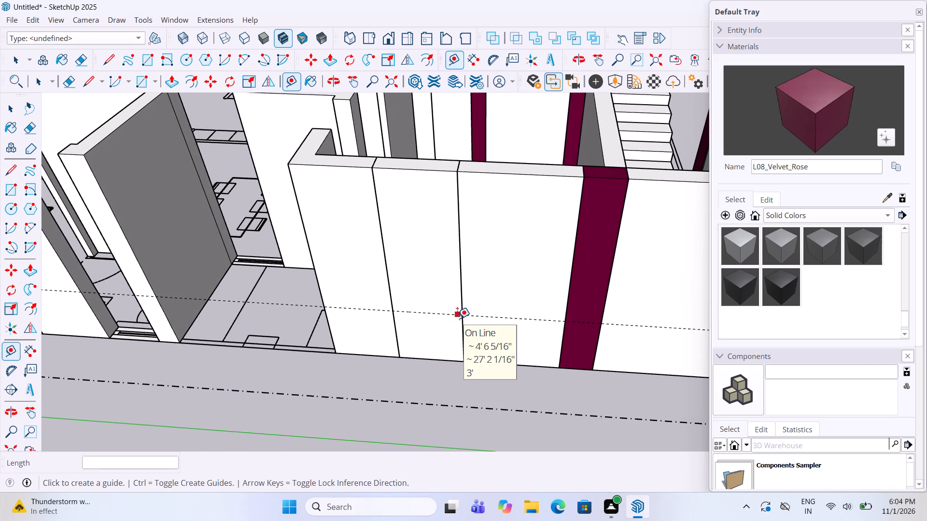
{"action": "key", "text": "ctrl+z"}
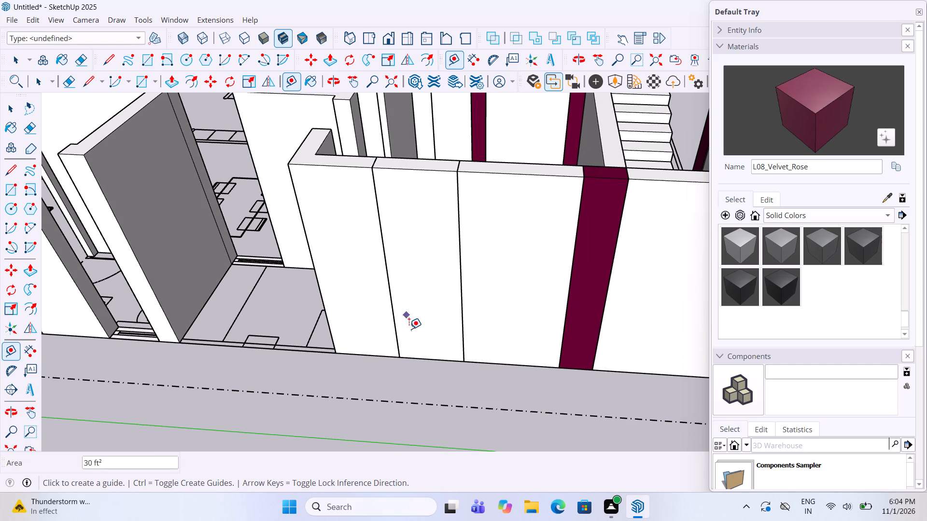
Place a guide 3' above the base of the kitchen window block and a second guide 4' above the first.
{"action": "left_click", "coordinate": [407, 357]}
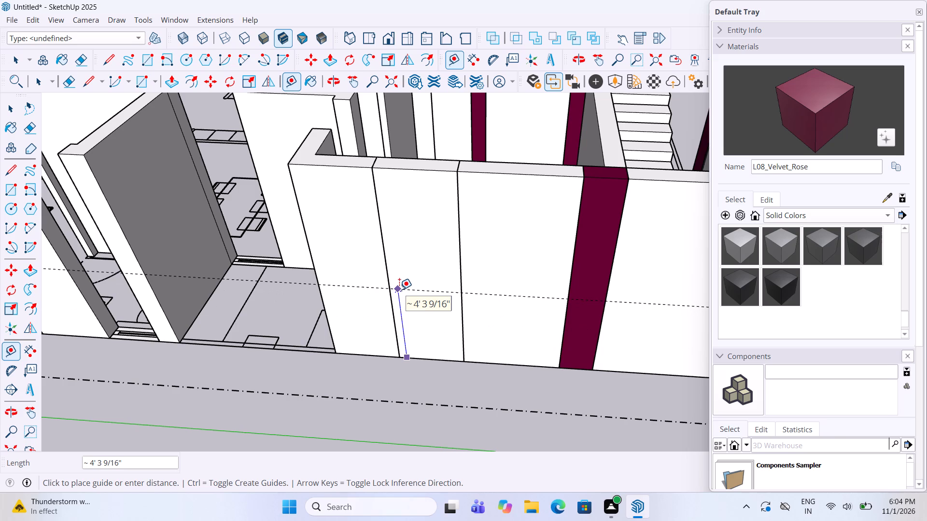
{"action": "type", "text": "3'"}
{"action": "key", "text": "Return"}
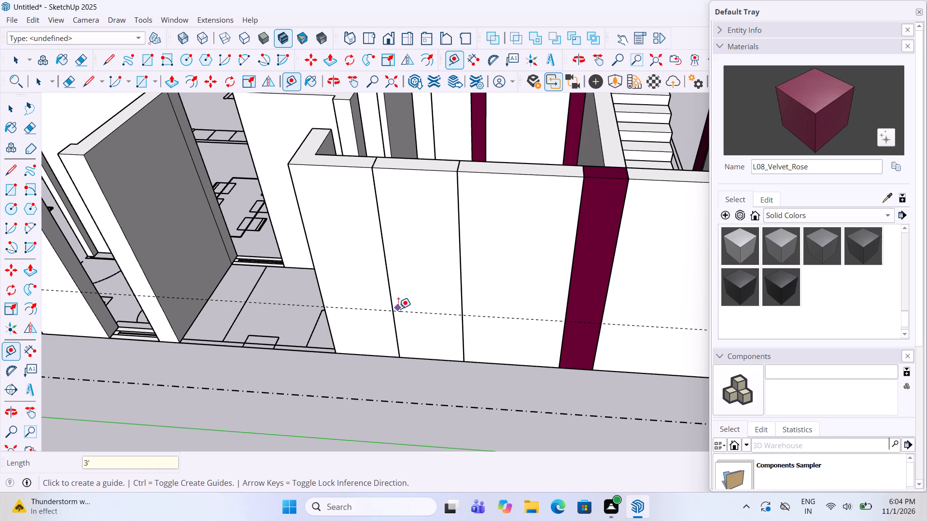
{"action": "left_click", "coordinate": [398, 311]}
{"action": "type", "text": "4'"}
{"action": "key", "text": "Return"}
{"action": "key", "text": "space"}
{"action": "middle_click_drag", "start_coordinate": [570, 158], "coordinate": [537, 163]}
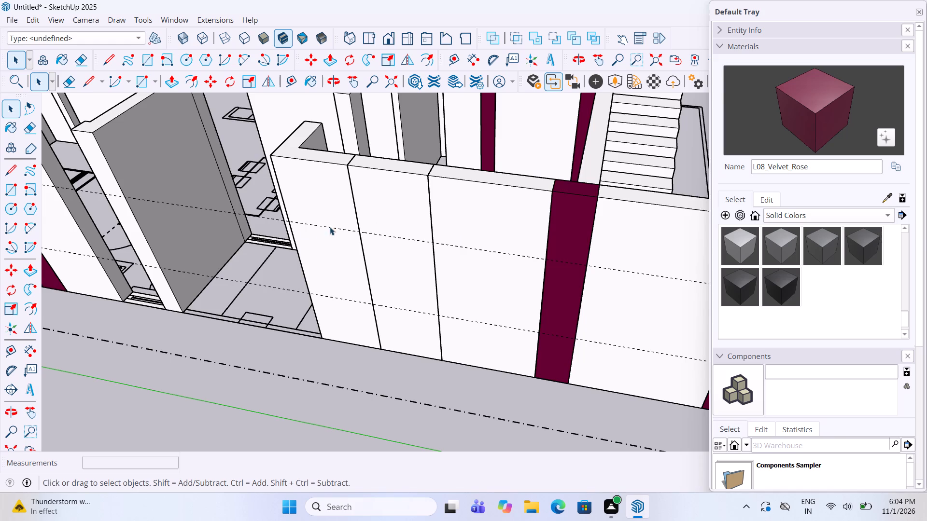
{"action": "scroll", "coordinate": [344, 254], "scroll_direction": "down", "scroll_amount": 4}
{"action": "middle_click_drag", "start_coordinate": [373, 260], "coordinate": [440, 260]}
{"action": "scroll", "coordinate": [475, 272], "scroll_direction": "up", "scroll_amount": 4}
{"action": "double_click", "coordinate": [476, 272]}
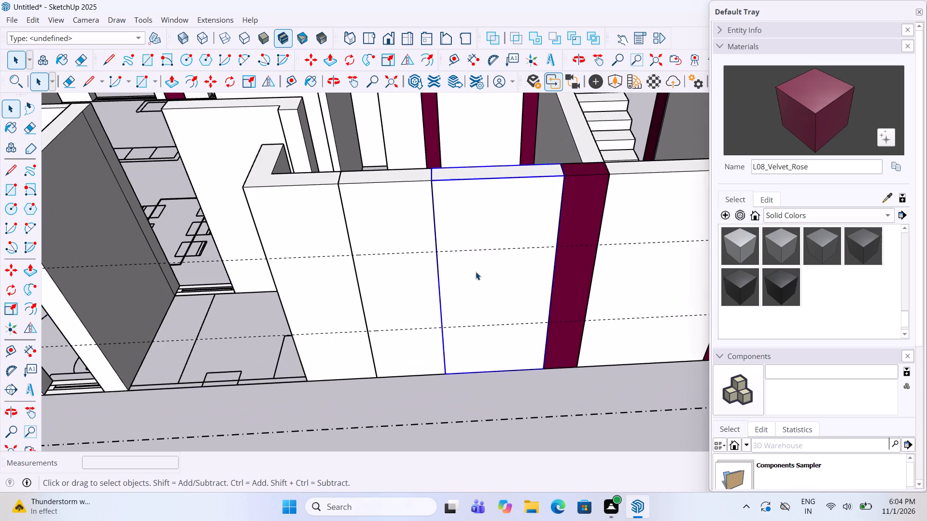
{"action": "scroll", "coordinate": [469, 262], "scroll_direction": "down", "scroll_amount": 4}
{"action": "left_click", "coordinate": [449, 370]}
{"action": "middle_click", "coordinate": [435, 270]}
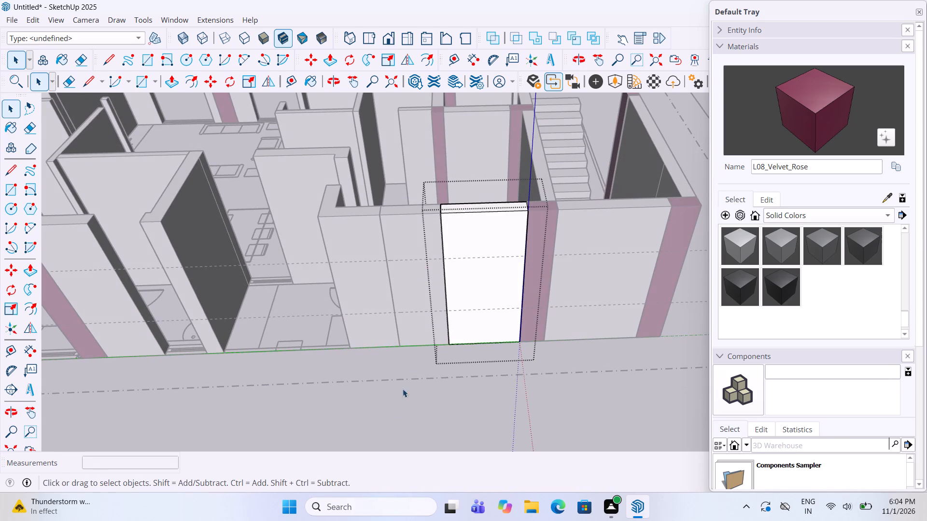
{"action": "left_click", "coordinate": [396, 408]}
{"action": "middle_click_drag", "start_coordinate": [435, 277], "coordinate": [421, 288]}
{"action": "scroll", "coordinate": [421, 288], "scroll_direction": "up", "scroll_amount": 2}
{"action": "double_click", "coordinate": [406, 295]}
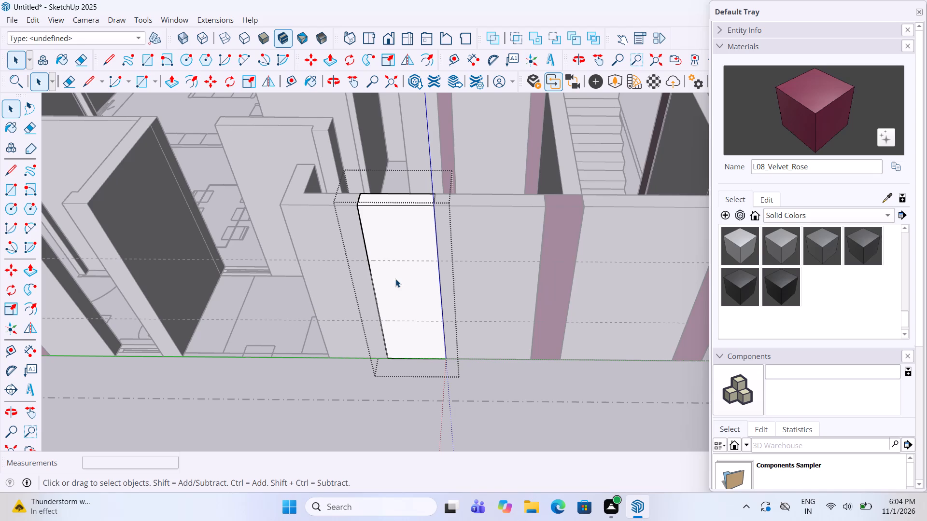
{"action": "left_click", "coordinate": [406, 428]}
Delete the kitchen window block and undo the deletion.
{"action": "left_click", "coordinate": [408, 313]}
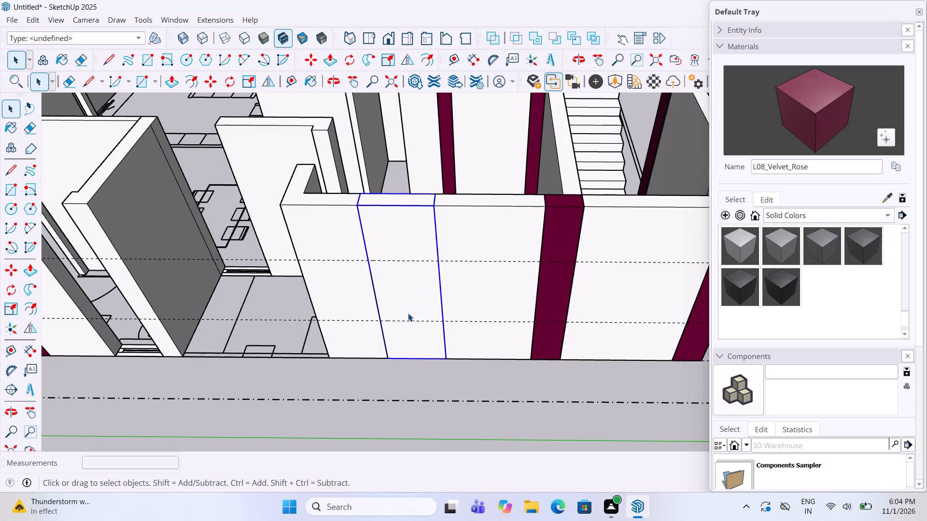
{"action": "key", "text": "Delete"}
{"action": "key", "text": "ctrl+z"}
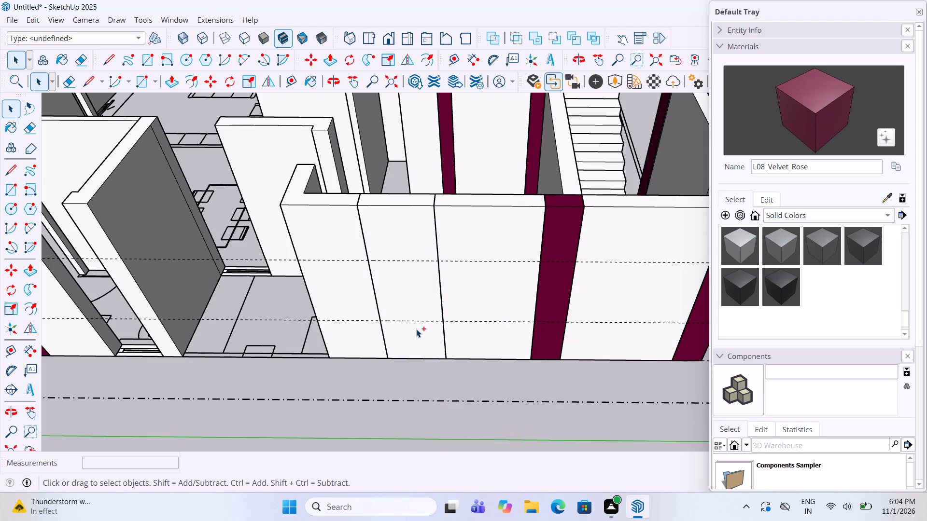
Draw a 4' by 3' rectangle between the two guides on the outer face of the kitchen window block, inside its group.
{"action": "left_click", "coordinate": [417, 301]}
{"action": "left_click", "coordinate": [417, 301]}
{"action": "double_click", "coordinate": [417, 301]}
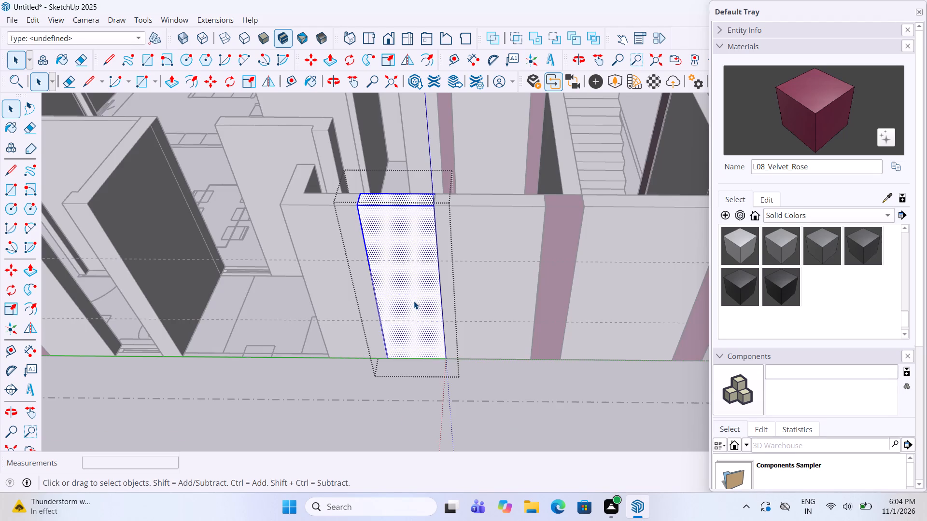
{"action": "left_click", "coordinate": [398, 287]}
{"action": "left_click", "coordinate": [5, 189]}
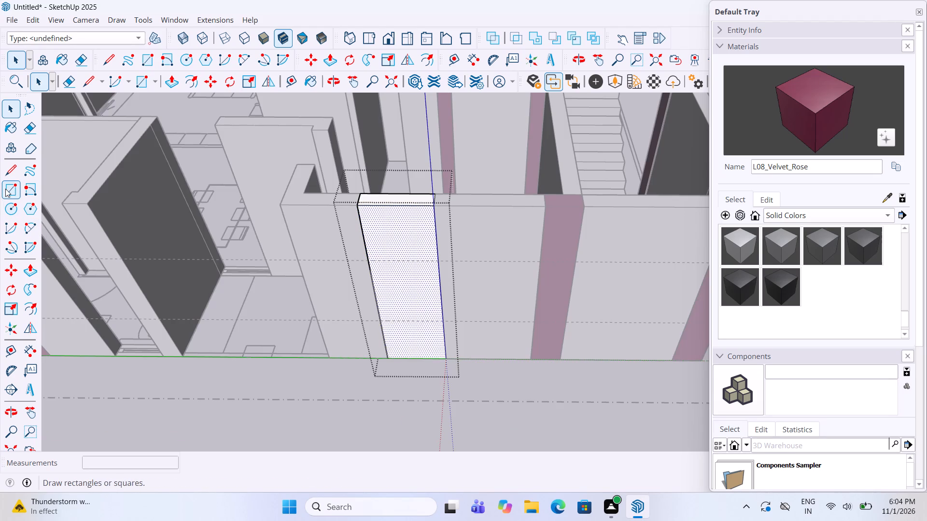
{"action": "left_click", "coordinate": [381, 321]}
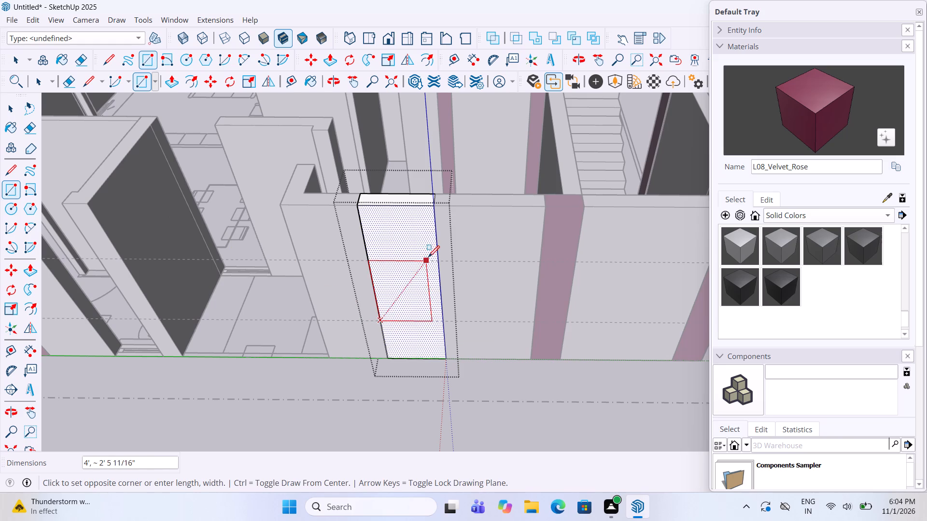
{"action": "left_click", "coordinate": [438, 263]}
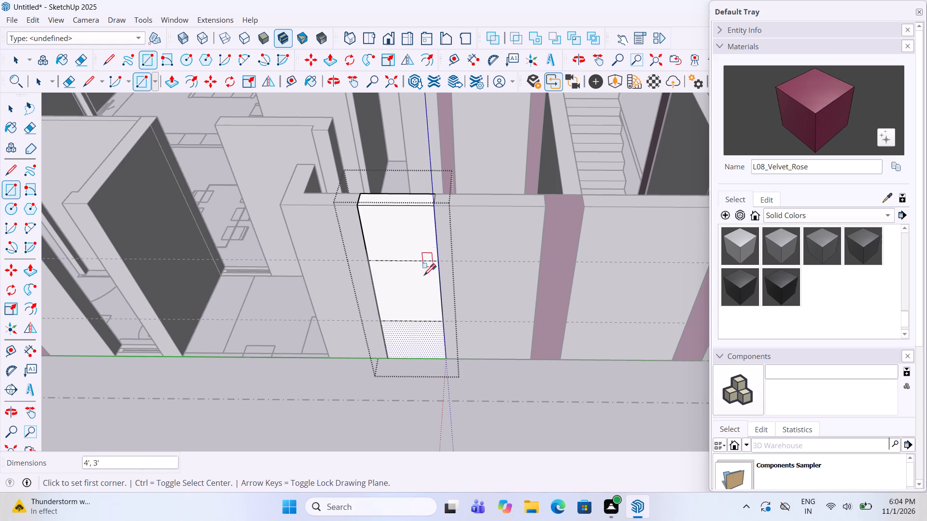
Push the rectangle inward through the wall thickness and delete its remaining face to cut the kitchen window opening.
{"action": "key", "text": "p"}
{"action": "key", "text": "space"}
{"action": "left_click", "coordinate": [412, 302]}
{"action": "key", "text": "p"}
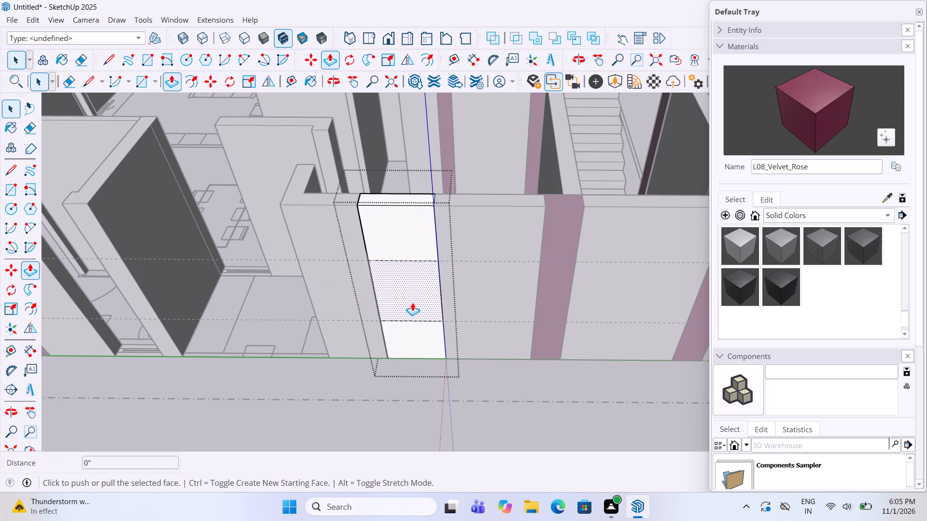
{"action": "left_click", "coordinate": [412, 302]}
{"action": "left_click", "coordinate": [417, 270]}
{"action": "key", "text": "space"}
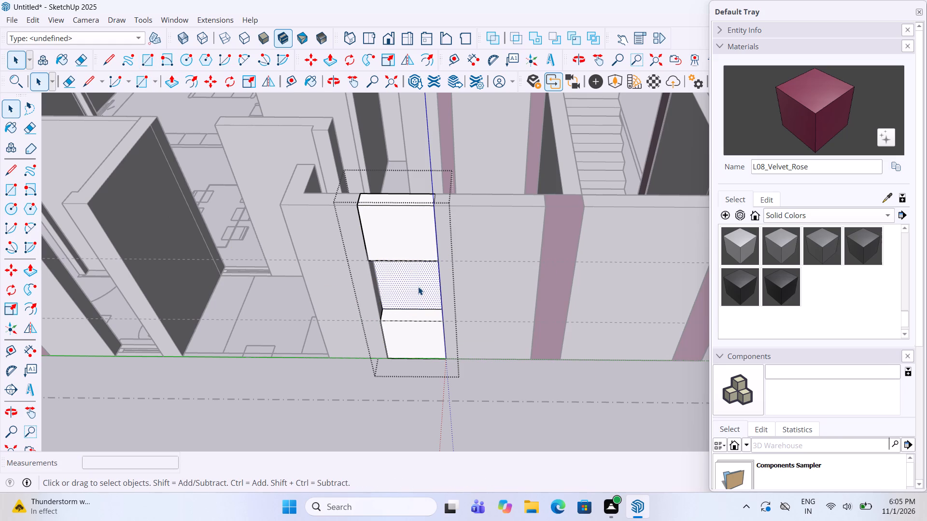
{"action": "left_click", "coordinate": [418, 287]}
{"action": "key", "text": "Delete"}
{"action": "left_click", "coordinate": [414, 404]}
Examine the kitchen window opening and the window gaps still unfilled along the same outer wall.
{"action": "middle_click_drag", "start_coordinate": [345, 237], "coordinate": [439, 287]}
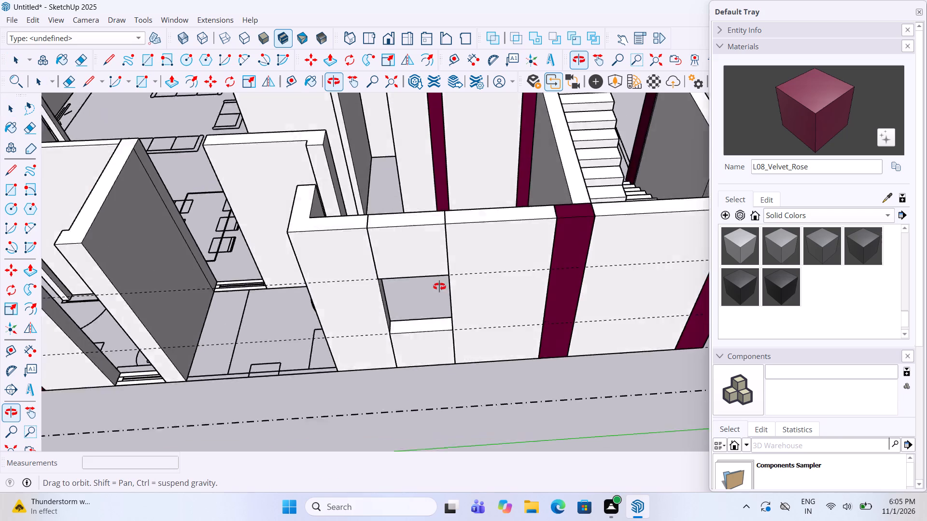
{"action": "middle_click_drag", "start_coordinate": [439, 287], "coordinate": [493, 300]}
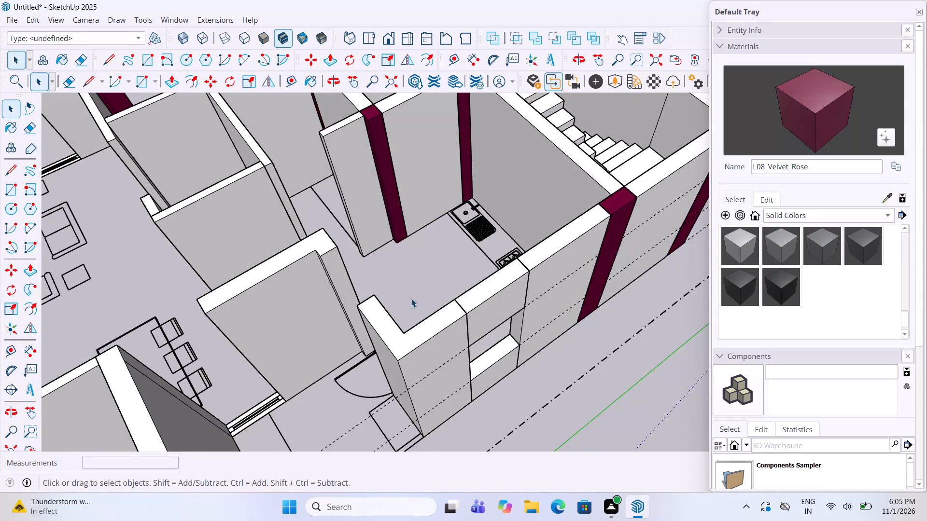
{"action": "scroll", "coordinate": [411, 300], "scroll_direction": "down", "scroll_amount": 6}
{"action": "left_click", "coordinate": [590, 364]}
{"action": "middle_click_drag", "start_coordinate": [580, 329], "coordinate": [529, 329]}
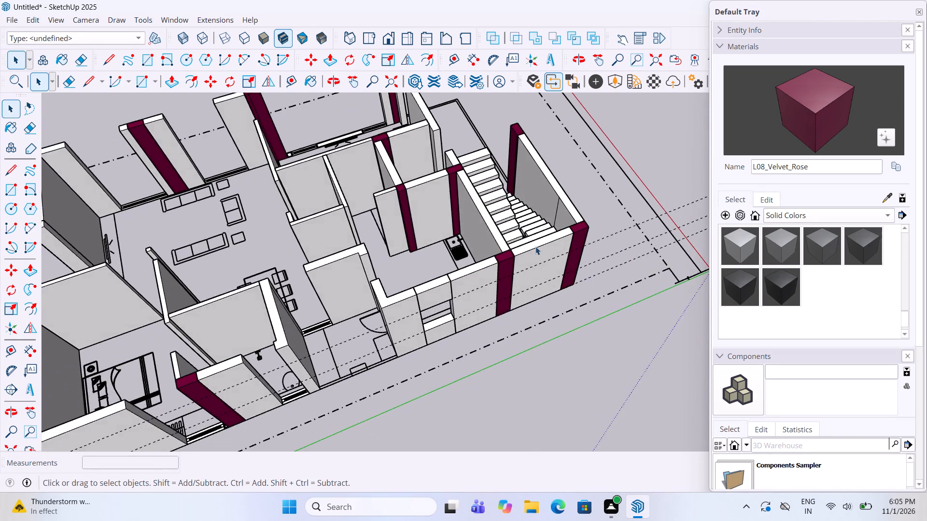
{"action": "scroll", "coordinate": [535, 245], "scroll_direction": "down", "scroll_amount": 4}
{"action": "scroll", "coordinate": [319, 373], "scroll_direction": "up", "scroll_amount": 5}
{"action": "scroll", "coordinate": [372, 356], "scroll_direction": "up", "scroll_amount": 4}
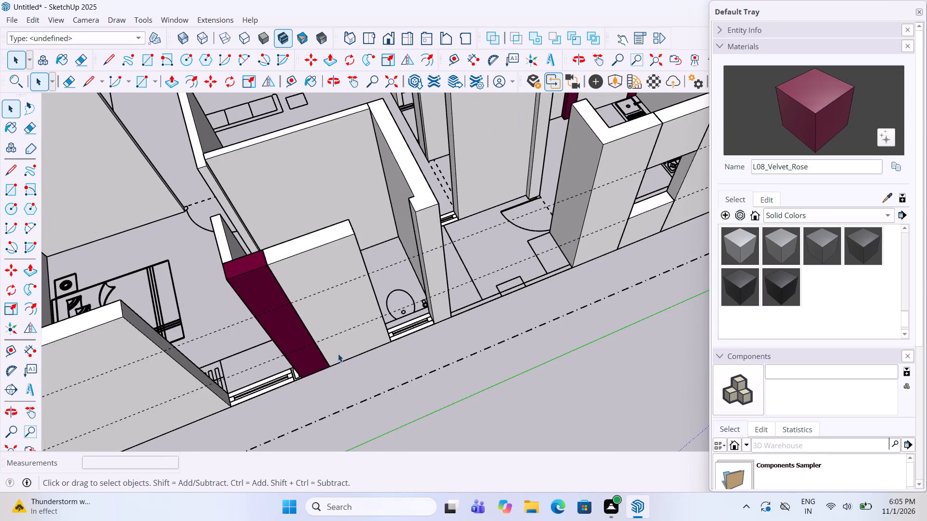
{"action": "scroll", "coordinate": [459, 307], "scroll_direction": "down", "scroll_amount": 6}
{"action": "middle_click_drag", "start_coordinate": [453, 308], "coordinate": [355, 287]}
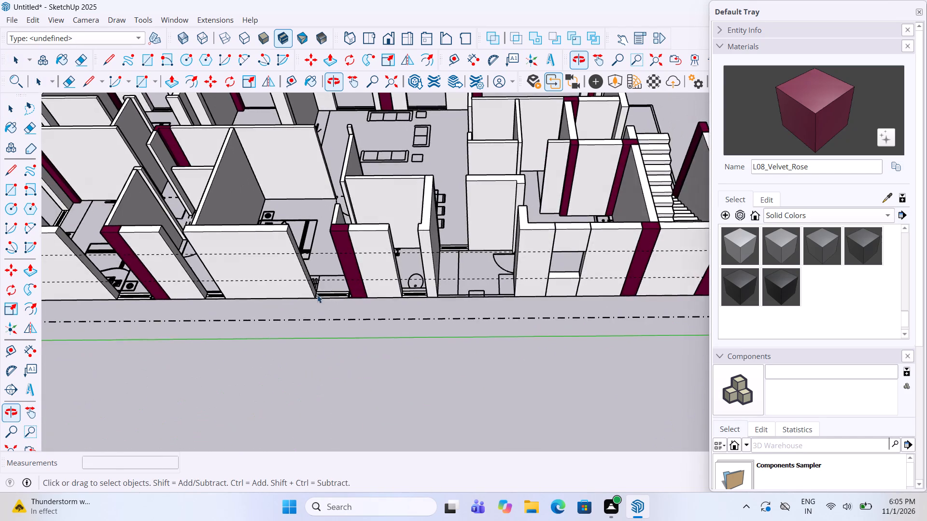
Group the window footprint between the long outer wall and the toilet-side column, and raise it to the wall top.
{"action": "scroll", "coordinate": [314, 295], "scroll_direction": "up", "scroll_amount": 9}
{"action": "double_click", "coordinate": [335, 307]}
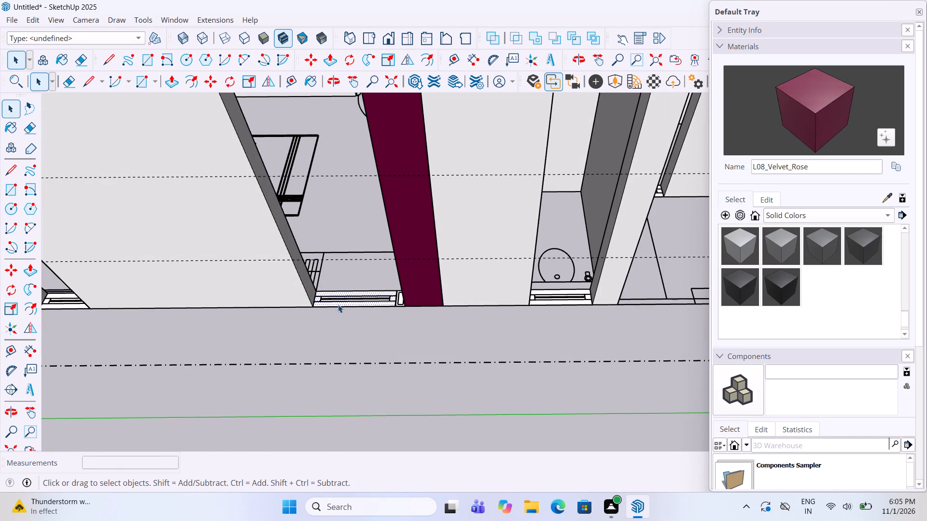
{"action": "scroll", "coordinate": [343, 298], "scroll_direction": "up", "scroll_amount": 4}
{"action": "left_click", "coordinate": [349, 308]}
{"action": "right_click", "coordinate": [349, 308]}
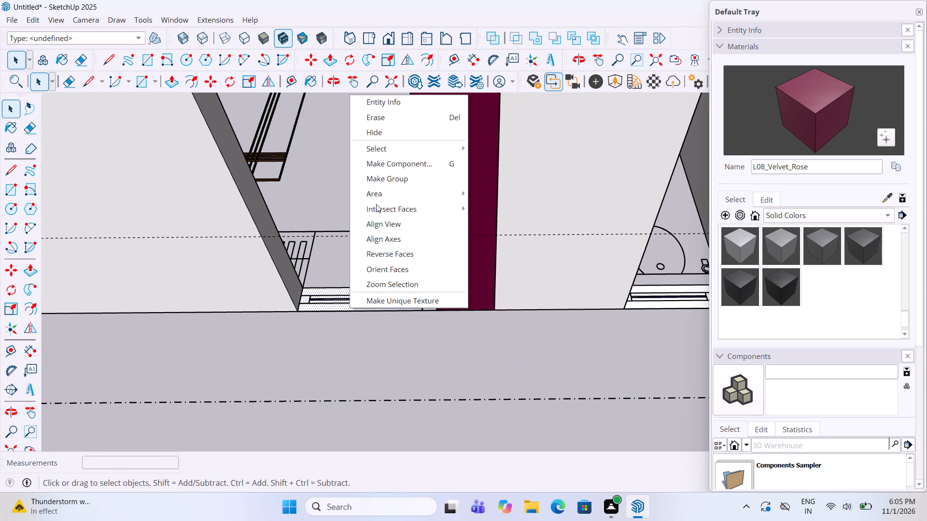
{"action": "left_click", "coordinate": [380, 177]}
{"action": "double_click", "coordinate": [364, 296]}
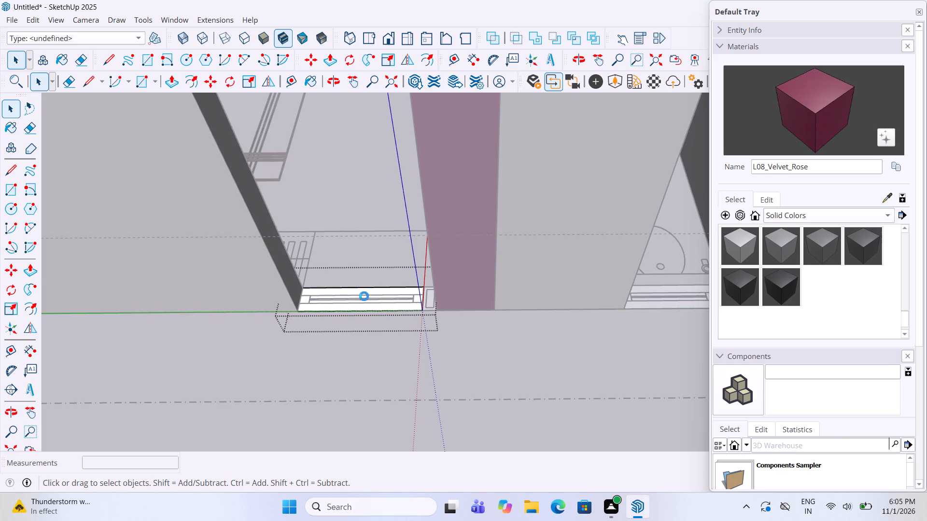
{"action": "key", "text": "p"}
{"action": "left_click", "coordinate": [367, 296]}
{"action": "scroll", "coordinate": [367, 291], "scroll_direction": "down", "scroll_amount": 6}
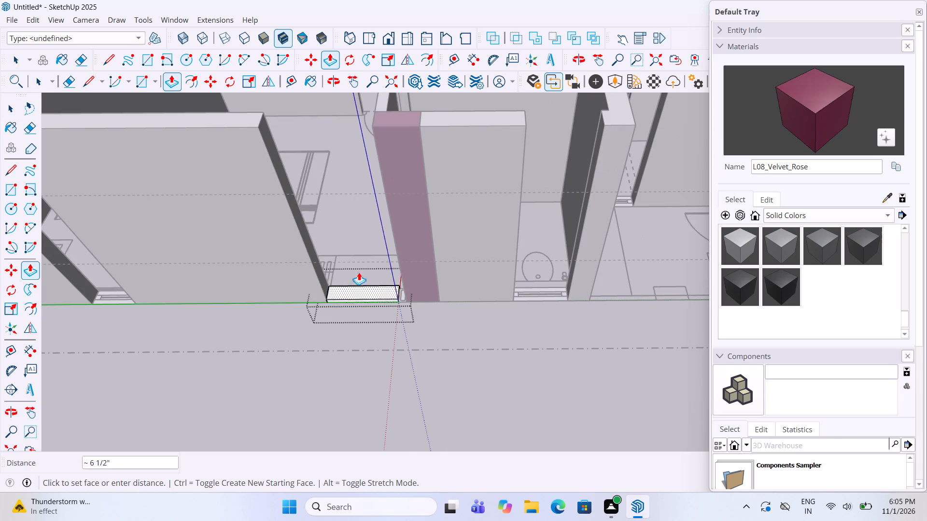
{"action": "left_click", "coordinate": [232, 122]}
{"action": "key", "text": "space"}
{"action": "left_click", "coordinate": [345, 377]}
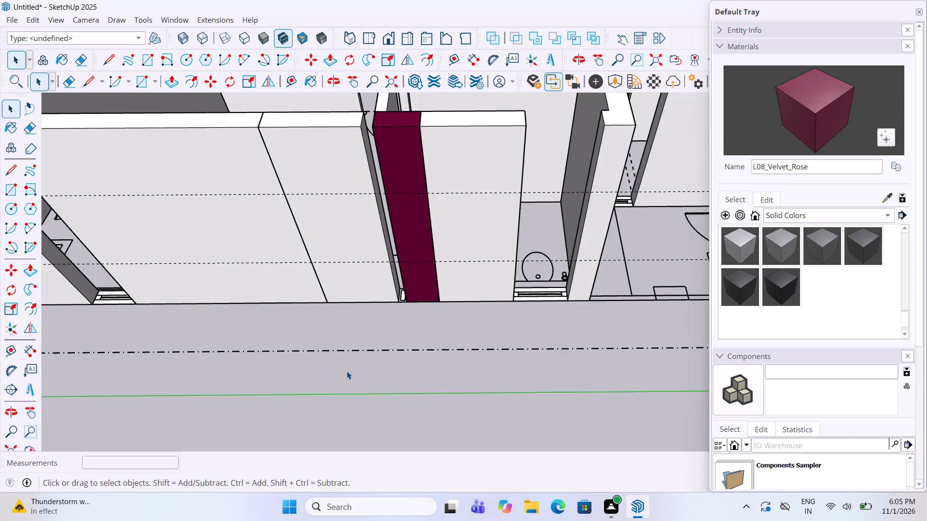
Draw a 4' by 3' 3" rectangle between the two guides on the outer face of this window block, inside its group.
{"action": "scroll", "coordinate": [347, 366], "scroll_direction": "down", "scroll_amount": 3}
{"action": "middle_click_drag", "start_coordinate": [346, 364], "coordinate": [338, 321]}
{"action": "scroll", "coordinate": [346, 157], "scroll_direction": "up", "scroll_amount": 3}
{"action": "double_click", "coordinate": [338, 214]}
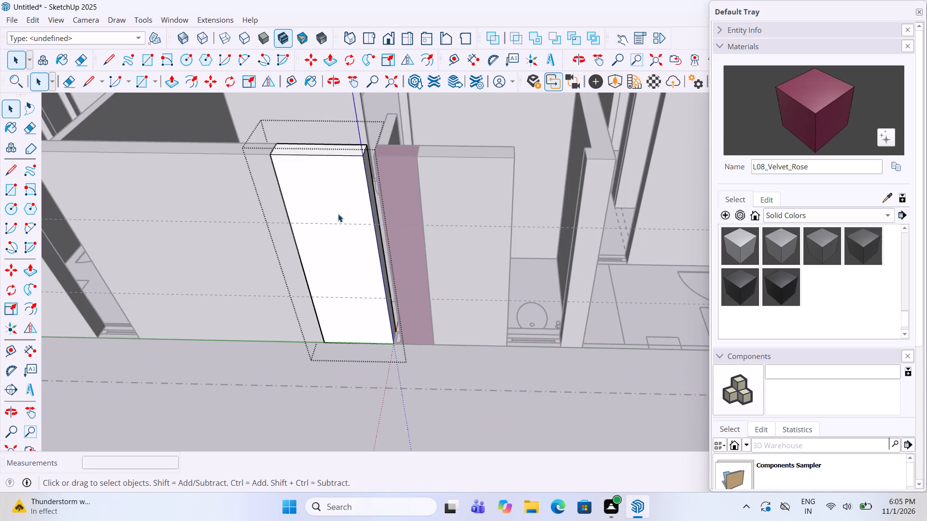
{"action": "left_click", "coordinate": [1, 186]}
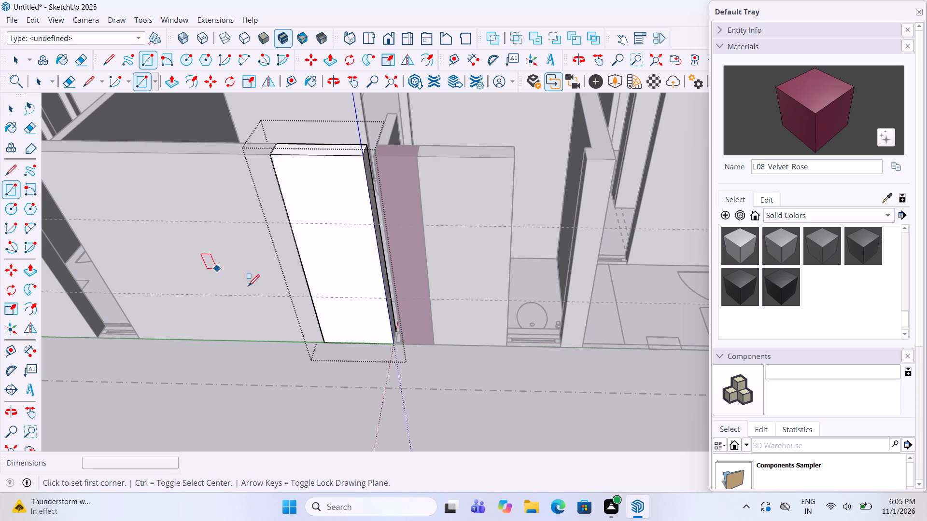
{"action": "left_click", "coordinate": [310, 298]}
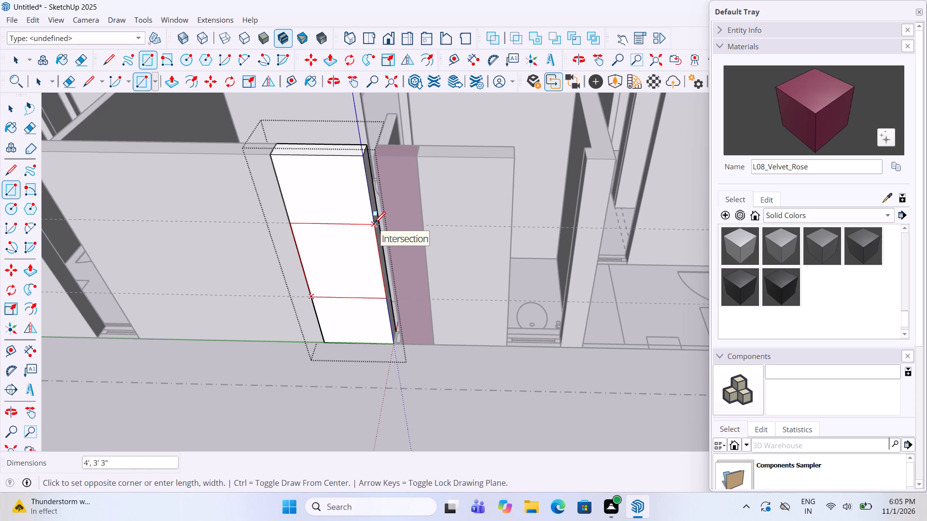
{"action": "left_click", "coordinate": [374, 224]}
Push the rectangle 9" inward through the block and delete its remaining face to cut the window opening.
{"action": "key", "text": "p"}
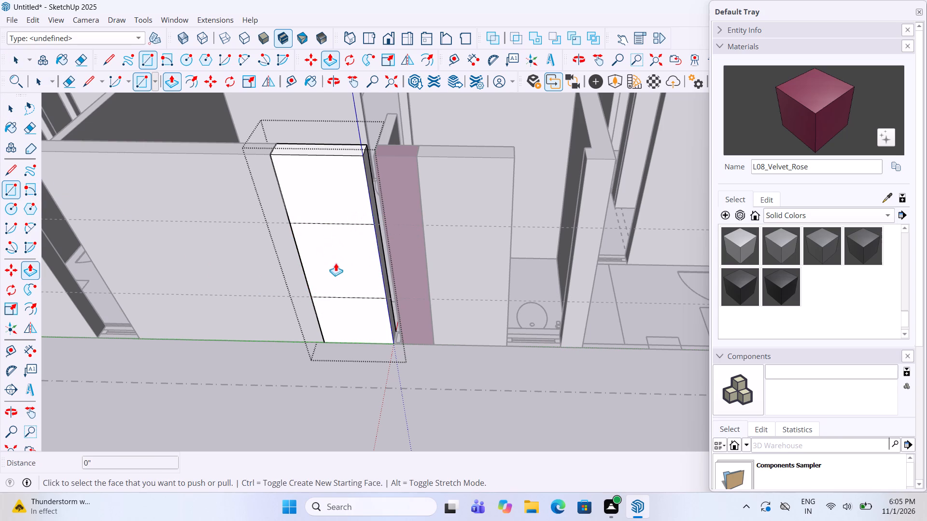
{"action": "left_click", "coordinate": [341, 273]}
{"action": "left_click", "coordinate": [357, 239]}
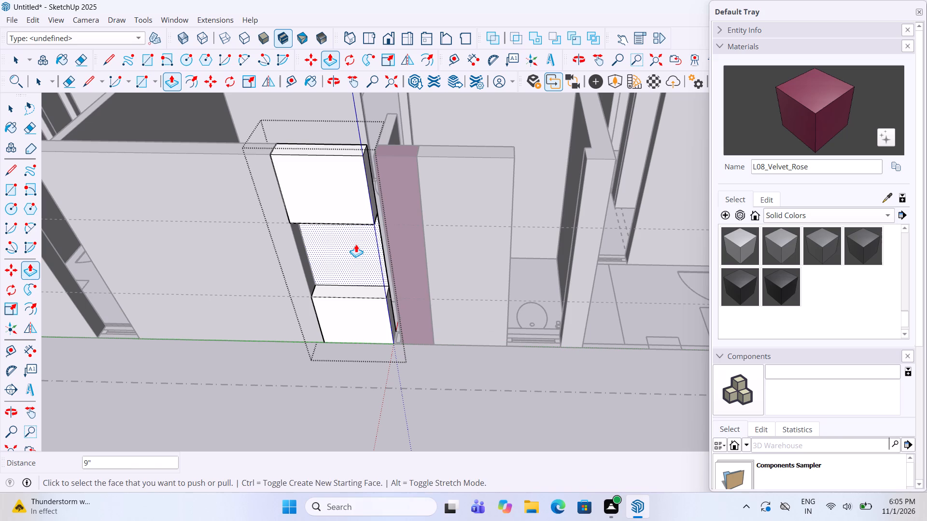
{"action": "left_click", "coordinate": [356, 244]}
{"action": "key", "text": "Delete"}
{"action": "key", "text": "space"}
{"action": "left_click", "coordinate": [408, 371]}
Group the narrow leftover strip between this window block and the column, and raise it 10'.
{"action": "scroll", "coordinate": [408, 329], "scroll_direction": "up", "scroll_amount": 5}
{"action": "middle_click_drag", "start_coordinate": [408, 329], "coordinate": [440, 340]}
{"action": "scroll", "coordinate": [422, 352], "scroll_direction": "up", "scroll_amount": 3}
{"action": "left_click", "coordinate": [415, 362]}
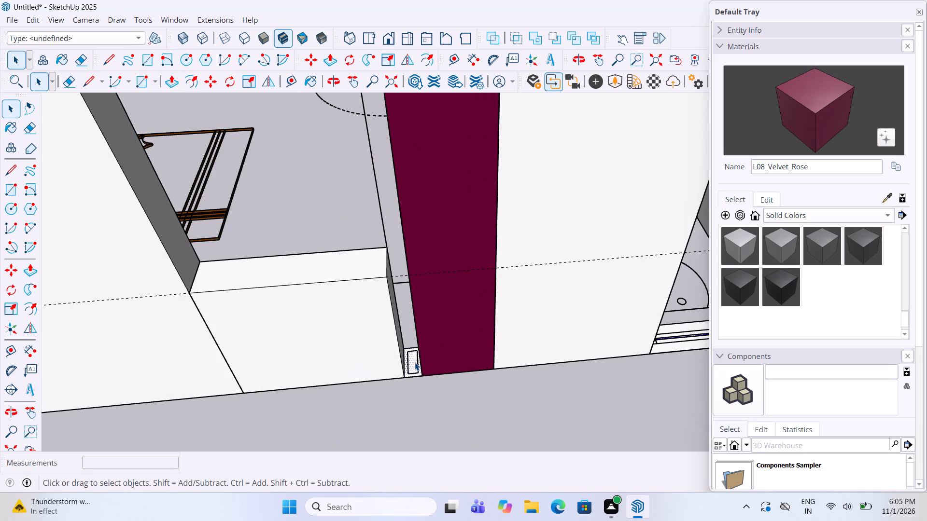
{"action": "right_click", "coordinate": [415, 362]}
{"action": "left_click", "coordinate": [463, 234]}
{"action": "double_click", "coordinate": [414, 357]}
{"action": "key", "text": "p"}
{"action": "left_click", "coordinate": [412, 357]}
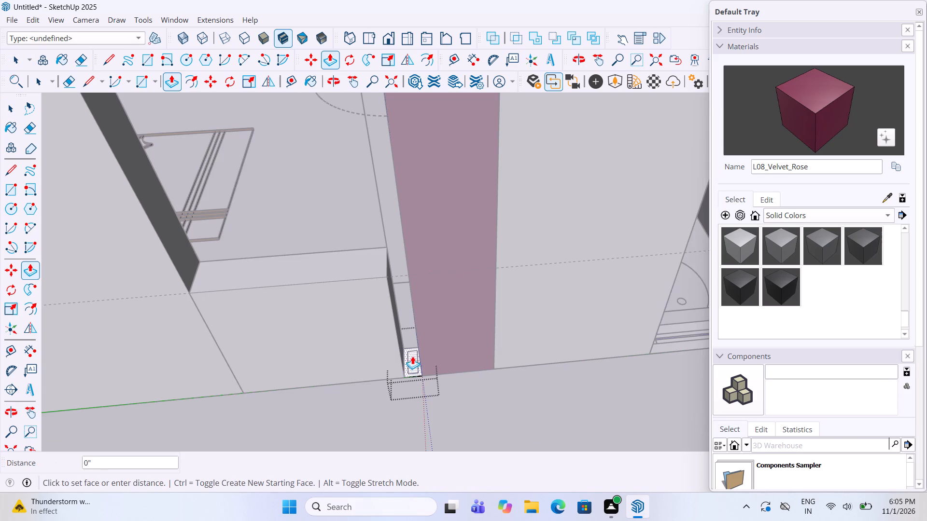
{"action": "scroll", "coordinate": [414, 339], "scroll_direction": "down", "scroll_amount": 12}
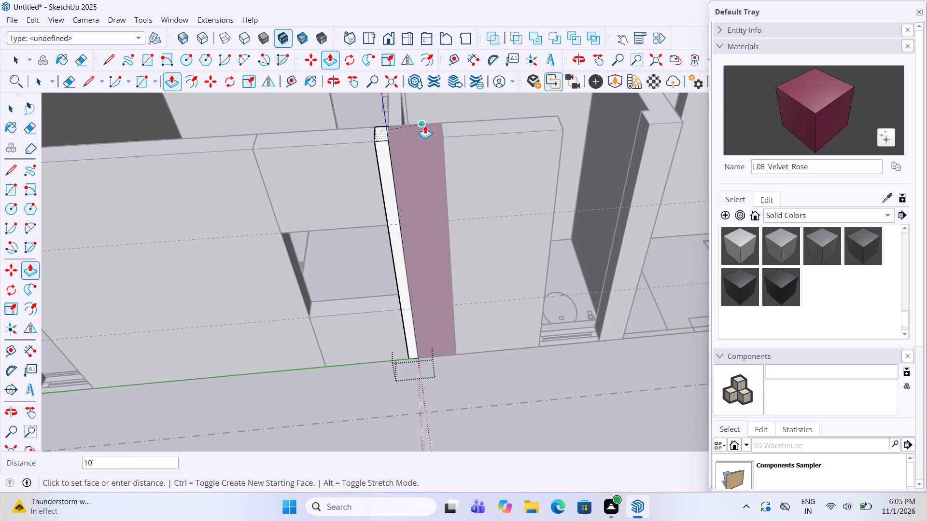
{"action": "left_click", "coordinate": [425, 125]}
{"action": "key", "text": "space"}
{"action": "left_click", "coordinate": [454, 378]}
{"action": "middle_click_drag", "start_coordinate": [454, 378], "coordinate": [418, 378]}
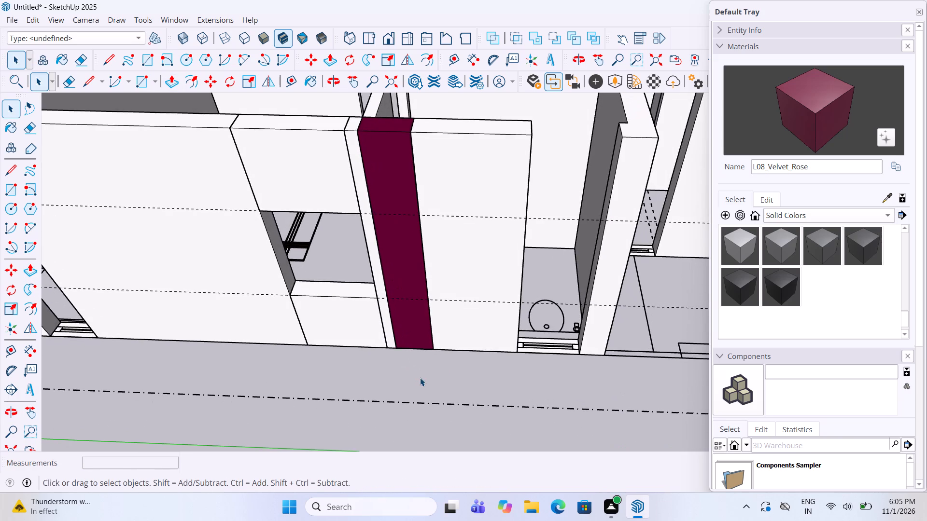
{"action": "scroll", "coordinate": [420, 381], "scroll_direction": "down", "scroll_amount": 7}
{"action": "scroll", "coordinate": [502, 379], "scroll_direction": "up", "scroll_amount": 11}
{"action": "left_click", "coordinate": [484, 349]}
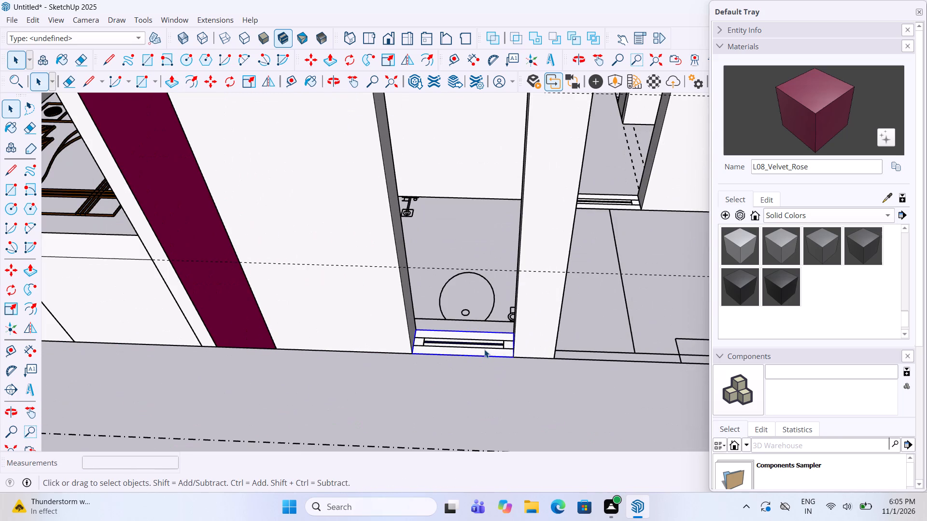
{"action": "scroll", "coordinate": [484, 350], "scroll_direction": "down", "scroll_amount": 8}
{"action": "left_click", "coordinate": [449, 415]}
Raise the window footprint between the corner-side outer wall and the next column 10', inside its group.
{"action": "scroll", "coordinate": [504, 379], "scroll_direction": "down", "scroll_amount": 7}
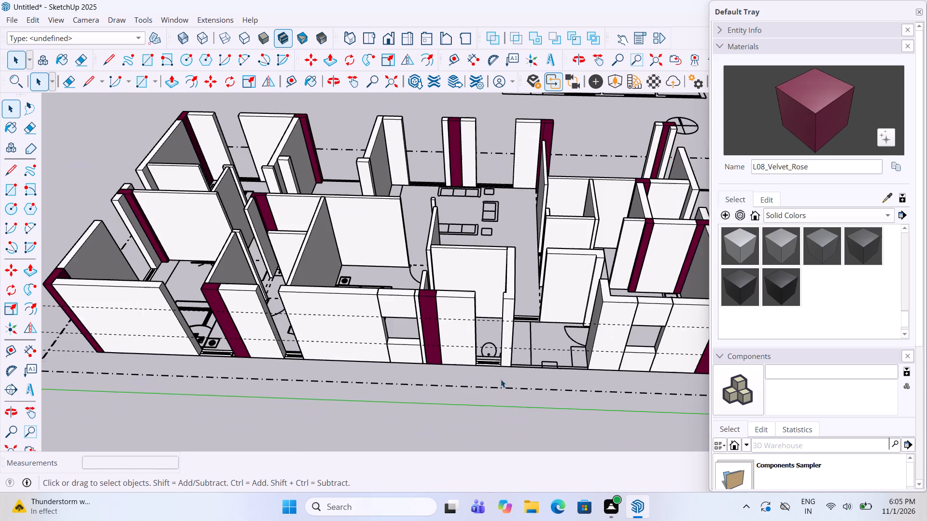
{"action": "scroll", "coordinate": [220, 356], "scroll_direction": "up", "scroll_amount": 12}
{"action": "left_click", "coordinate": [212, 356]}
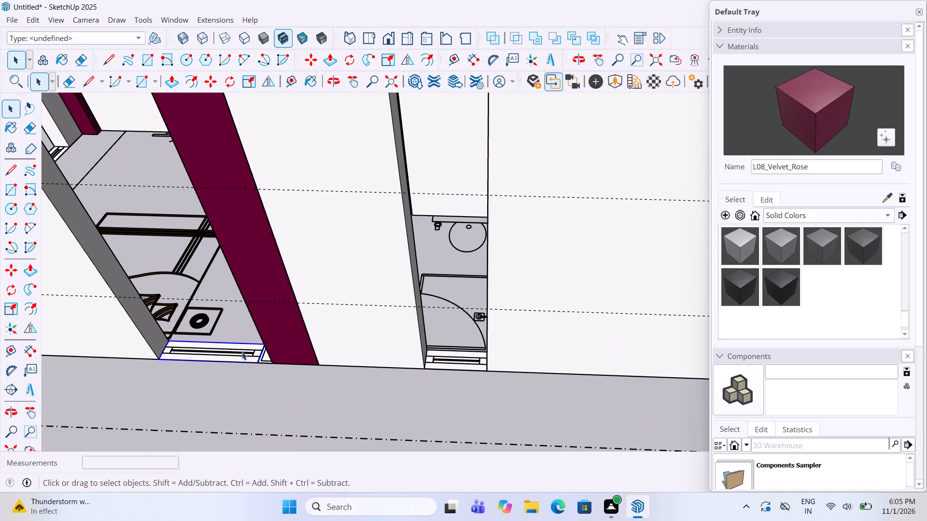
{"action": "scroll", "coordinate": [435, 345], "scroll_direction": "down", "scroll_amount": 5}
{"action": "middle_click_drag", "start_coordinate": [425, 348], "coordinate": [423, 379]}
{"action": "scroll", "coordinate": [337, 378], "scroll_direction": "up", "scroll_amount": 2}
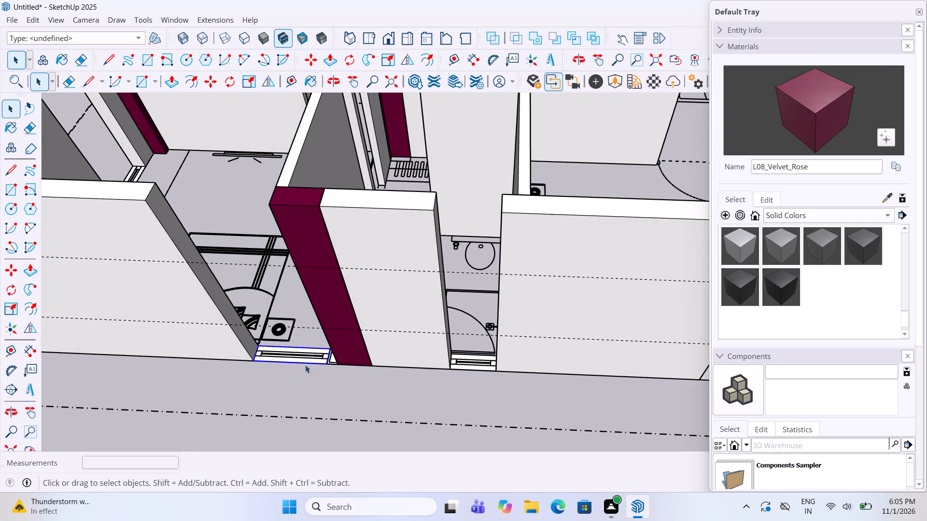
{"action": "double_click", "coordinate": [304, 356]}
{"action": "key", "text": "p"}
{"action": "left_click", "coordinate": [305, 347]}
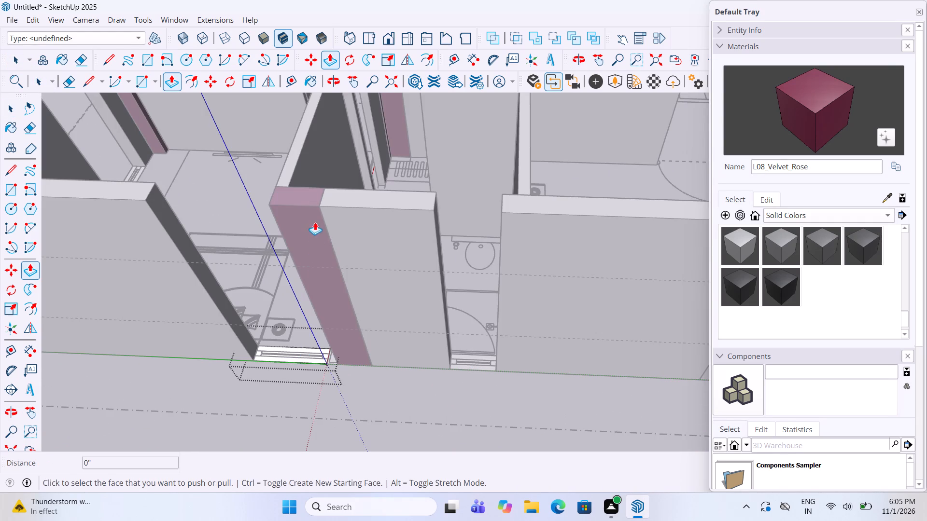
{"action": "left_click", "coordinate": [308, 358]}
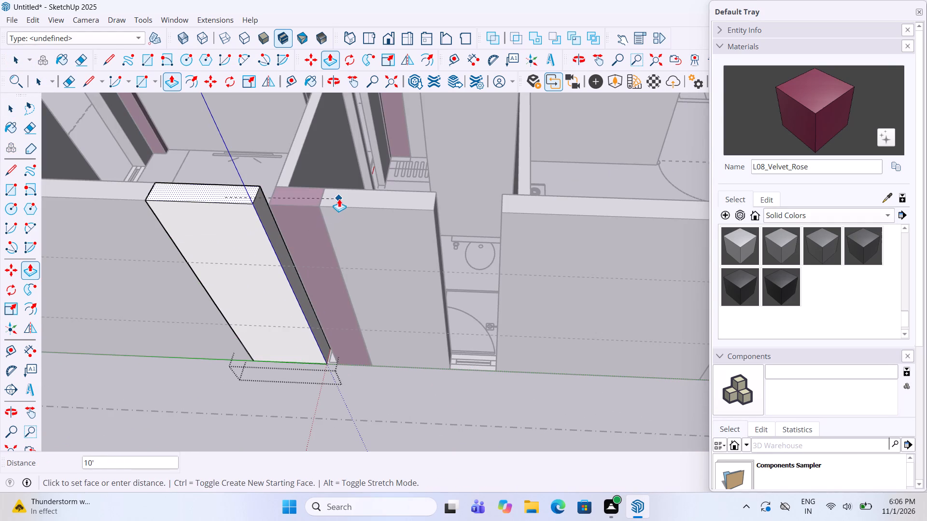
{"action": "left_click", "coordinate": [339, 199]}
{"action": "key", "text": "space"}
{"action": "left_click", "coordinate": [373, 429]}
Raise the narrow strip between that new window block and its column to the wall top, inside its group.
{"action": "scroll", "coordinate": [321, 337], "scroll_direction": "up", "scroll_amount": 5}
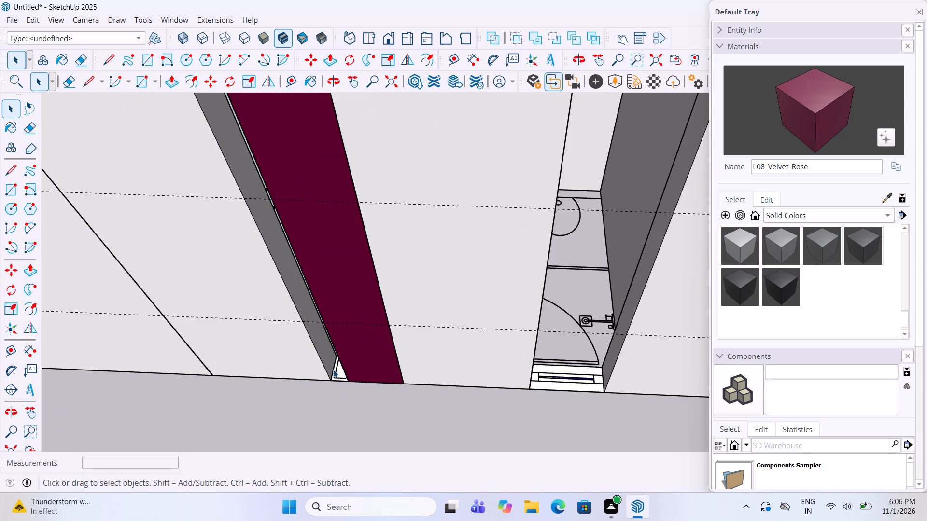
{"action": "left_click", "coordinate": [337, 372]}
{"action": "double_click", "coordinate": [337, 372]}
{"action": "key", "text": "p"}
{"action": "left_click", "coordinate": [337, 372]}
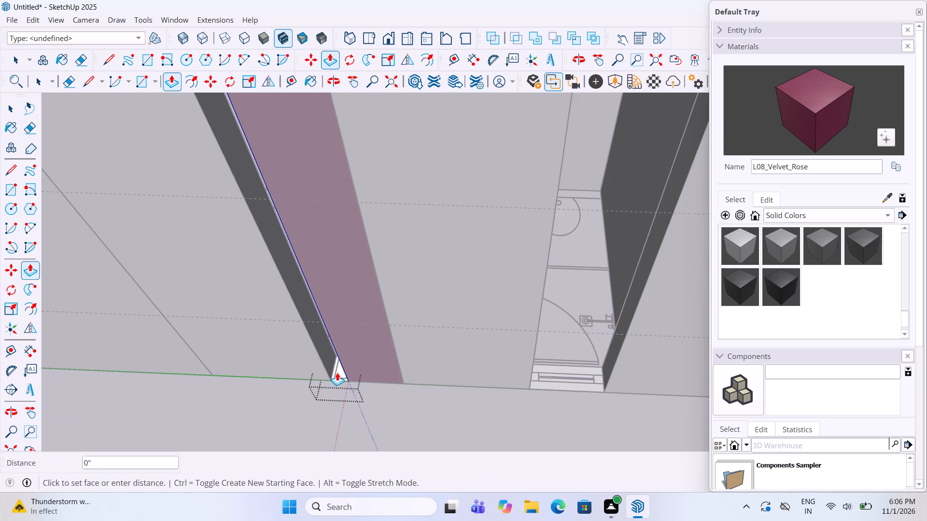
{"action": "double_click", "coordinate": [341, 370]}
{"action": "left_click", "coordinate": [338, 372]}
{"action": "scroll", "coordinate": [349, 345], "scroll_direction": "down", "scroll_amount": 2}
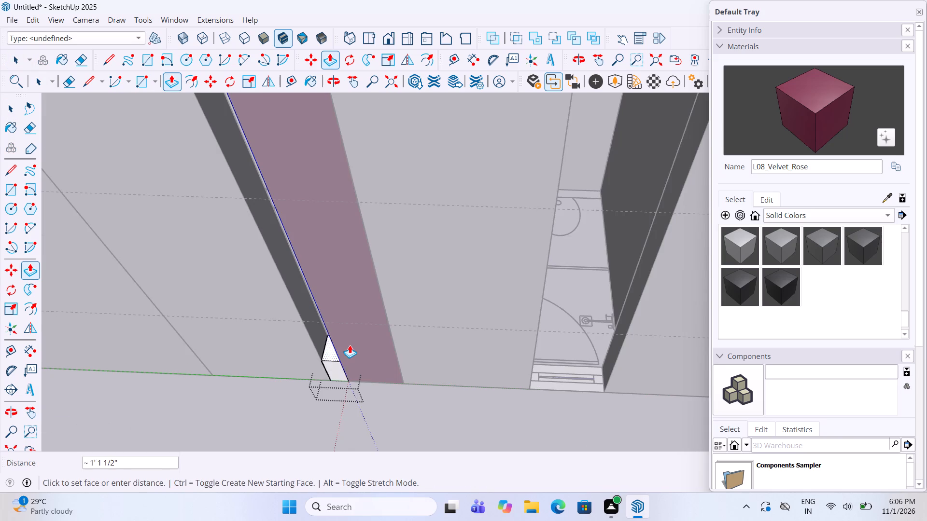
{"action": "scroll", "coordinate": [350, 345], "scroll_direction": "down", "scroll_amount": 8}
{"action": "left_click", "coordinate": [335, 257]}
{"action": "key", "text": "space"}
{"action": "left_click", "coordinate": [307, 422]}
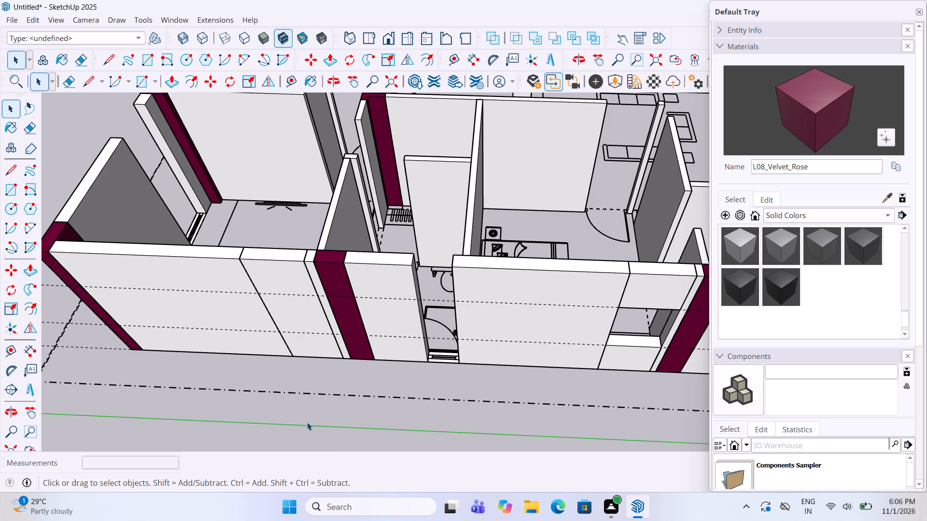
Draw a 4' by 3' 3" rectangle between the two guides on the outer face of the corner-side window block, inside its group.
{"action": "scroll", "coordinate": [302, 427], "scroll_direction": "down", "scroll_amount": 2}
{"action": "scroll", "coordinate": [334, 300], "scroll_direction": "up", "scroll_amount": 3}
{"action": "scroll", "coordinate": [268, 310], "scroll_direction": "up", "scroll_amount": 1}
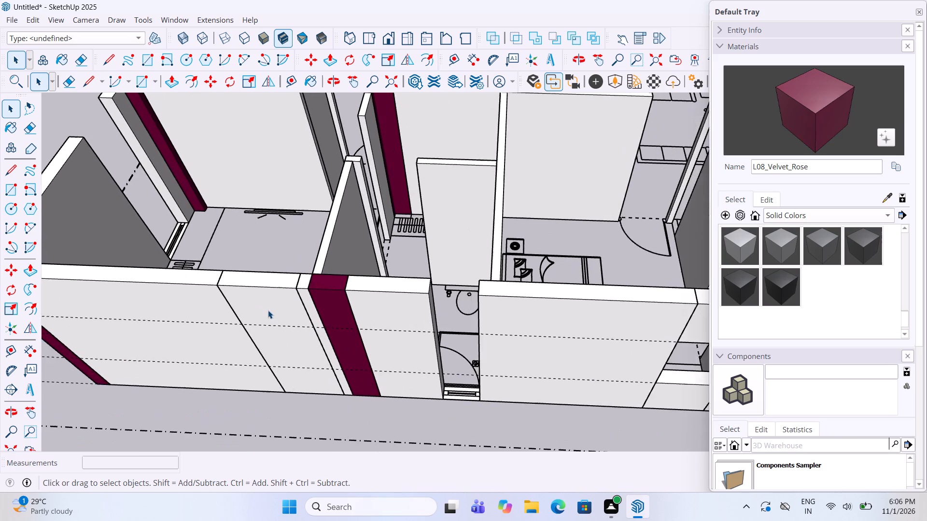
{"action": "double_click", "coordinate": [268, 310]}
{"action": "middle_click_drag", "start_coordinate": [286, 351], "coordinate": [349, 255]}
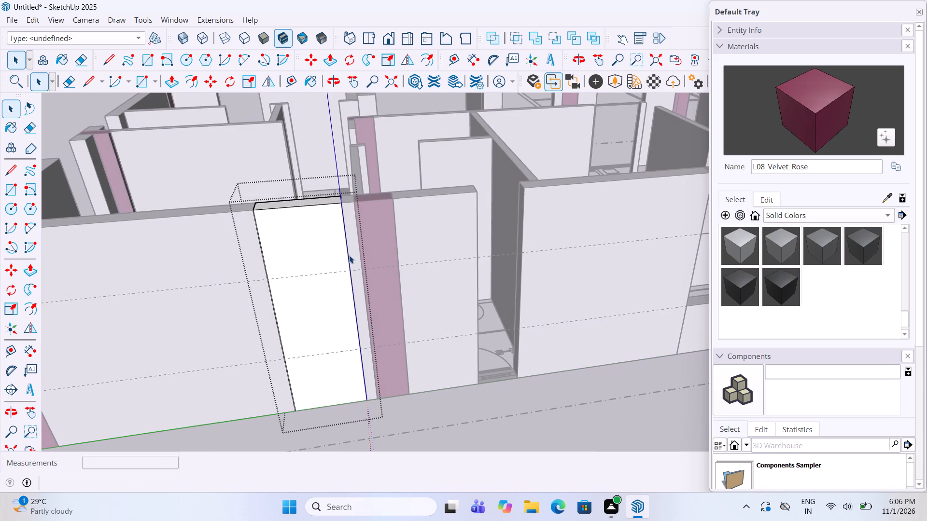
{"action": "left_click", "coordinate": [13, 191]}
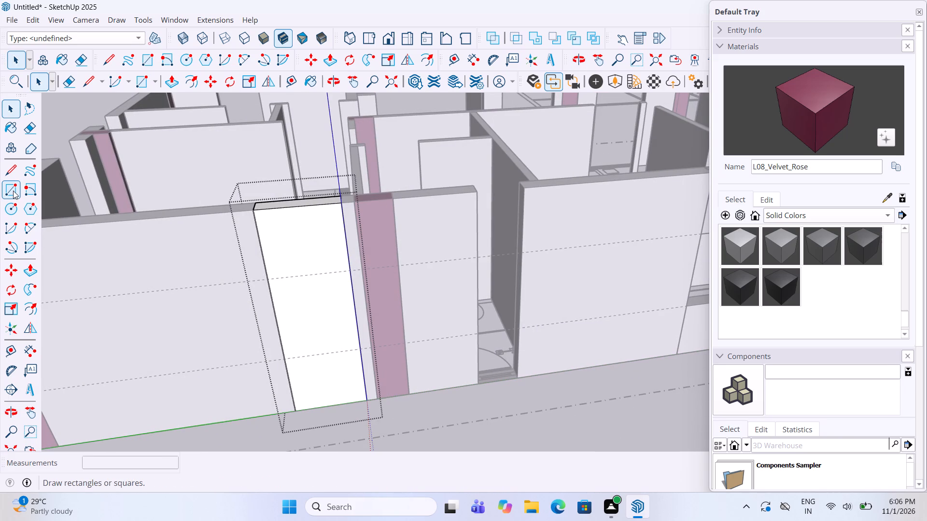
{"action": "left_click", "coordinate": [285, 357]}
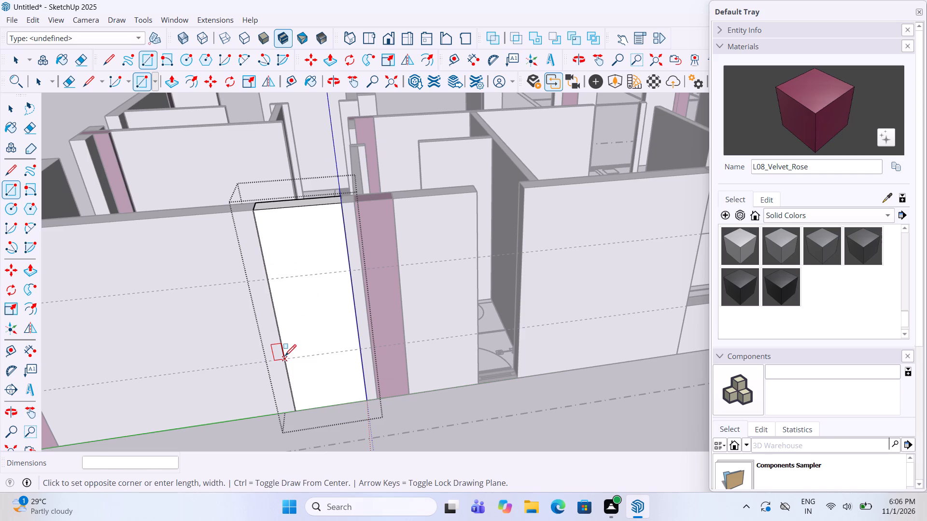
{"action": "left_click", "coordinate": [353, 268]}
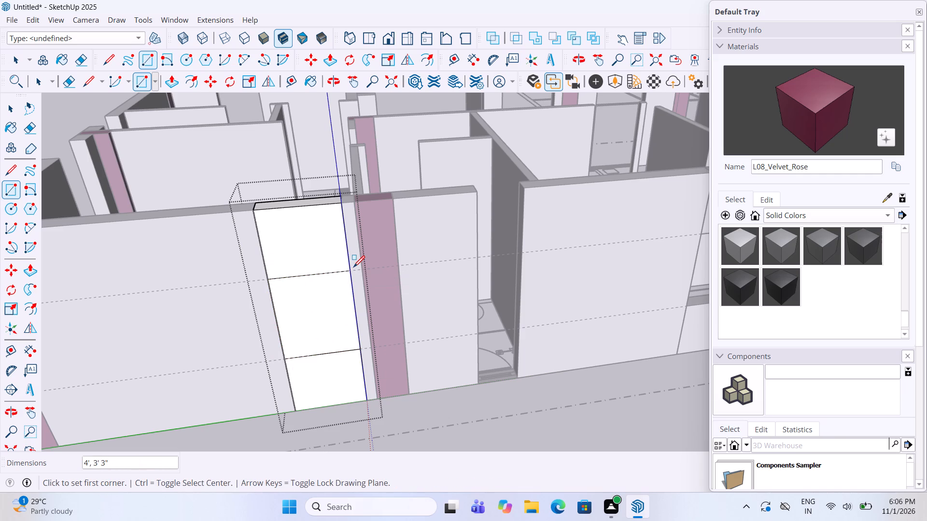
Push this rectangle 9" inward and delete its remaining face to cut the corner-side window opening.
{"action": "key", "text": "space"}
{"action": "key", "text": "p"}
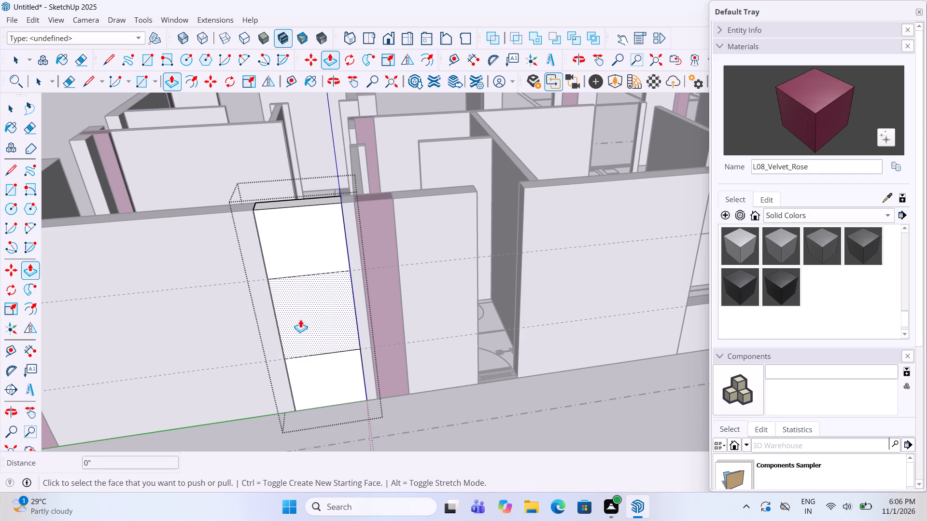
{"action": "left_click", "coordinate": [307, 328]}
{"action": "left_click", "coordinate": [318, 295]}
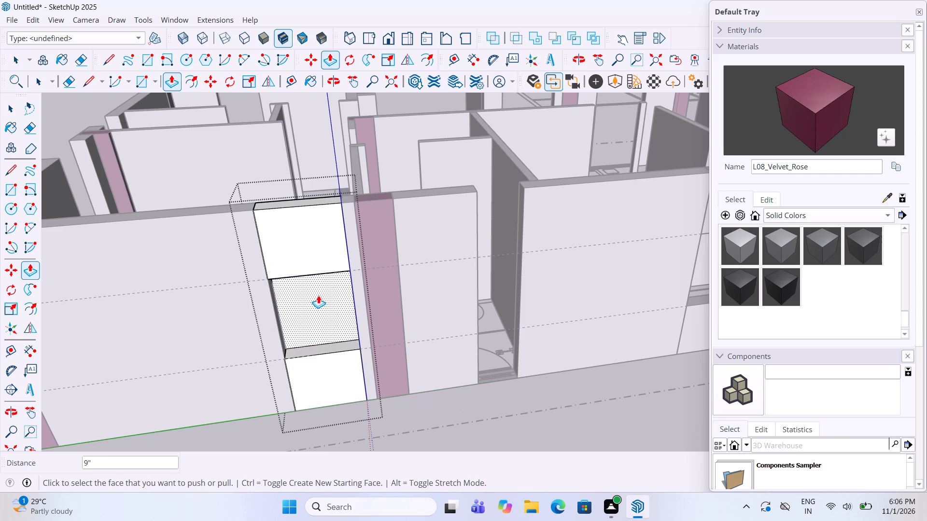
{"action": "left_click", "coordinate": [318, 295]}
{"action": "key", "text": "Delete"}
{"action": "key", "text": "space"}
{"action": "left_click", "coordinate": [474, 397]}
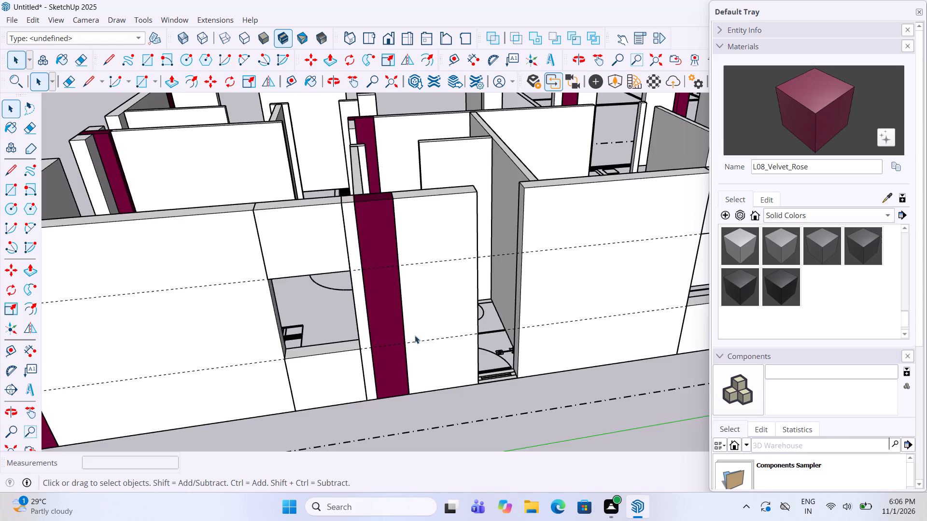
Raise the narrow bathroom window footprint in the gap of the long outer wall 10', inside its group.
{"action": "scroll", "coordinate": [412, 330], "scroll_direction": "down", "scroll_amount": 4}
{"action": "middle_click_drag", "start_coordinate": [333, 279], "coordinate": [506, 339]}
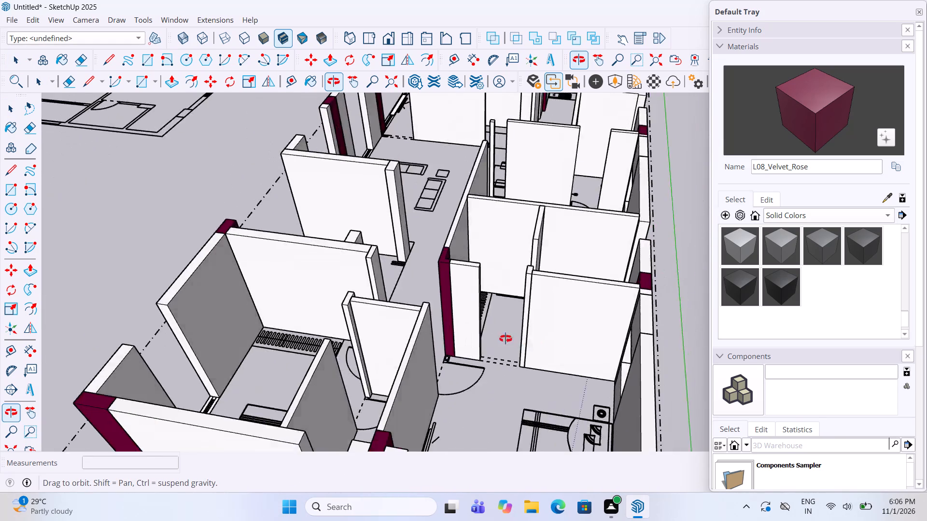
{"action": "middle_click_drag", "start_coordinate": [506, 339], "coordinate": [270, 328]}
{"action": "scroll", "coordinate": [421, 363], "scroll_direction": "up", "scroll_amount": 9}
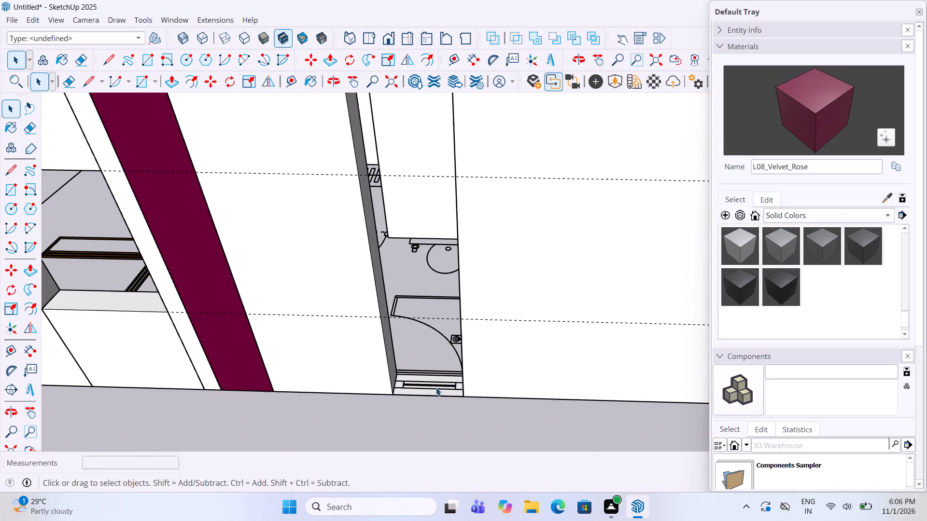
{"action": "double_click", "coordinate": [438, 391]}
{"action": "key", "text": "p"}
{"action": "left_click", "coordinate": [434, 388]}
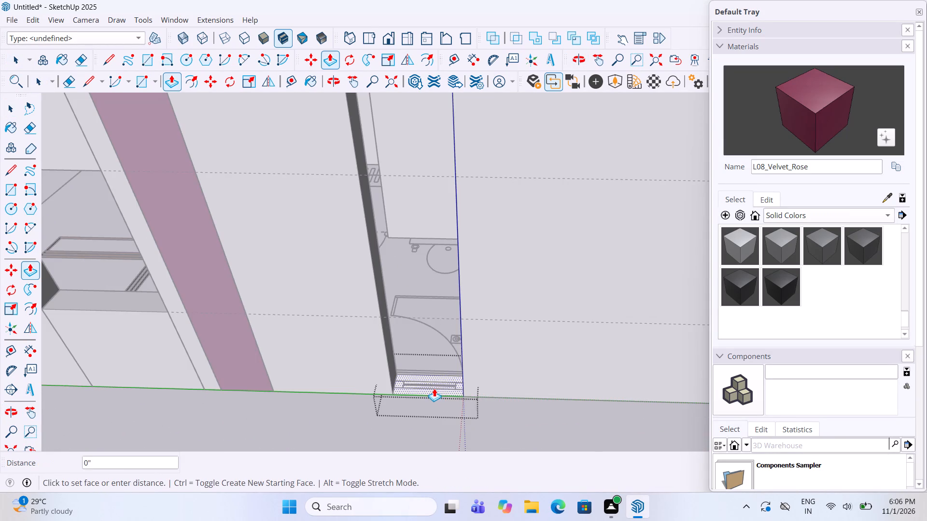
{"action": "scroll", "coordinate": [436, 377], "scroll_direction": "down", "scroll_amount": 6}
{"action": "left_click", "coordinate": [474, 216]}
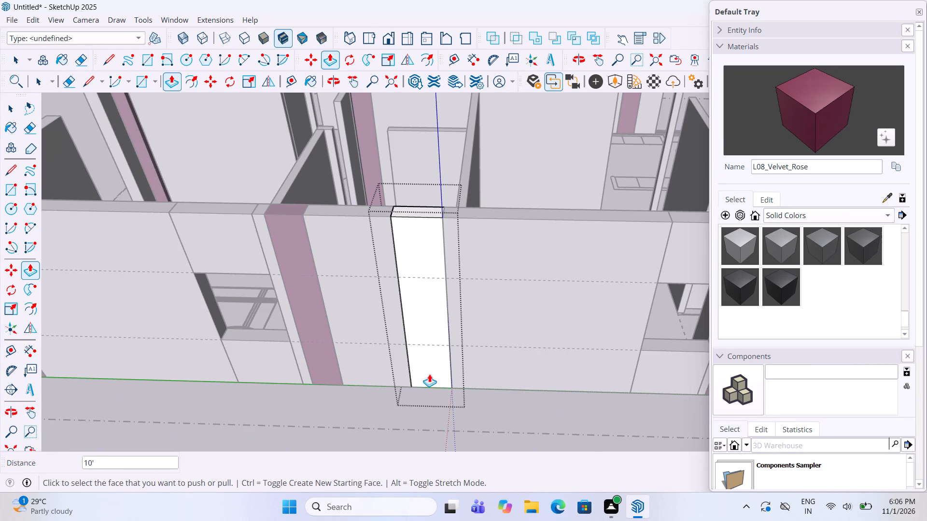
{"action": "key", "text": "space"}
{"action": "left_click", "coordinate": [400, 424]}
Delete the two horizontal guides running across the long outer wall.
{"action": "middle_click_drag", "start_coordinate": [414, 275], "coordinate": [406, 270]}
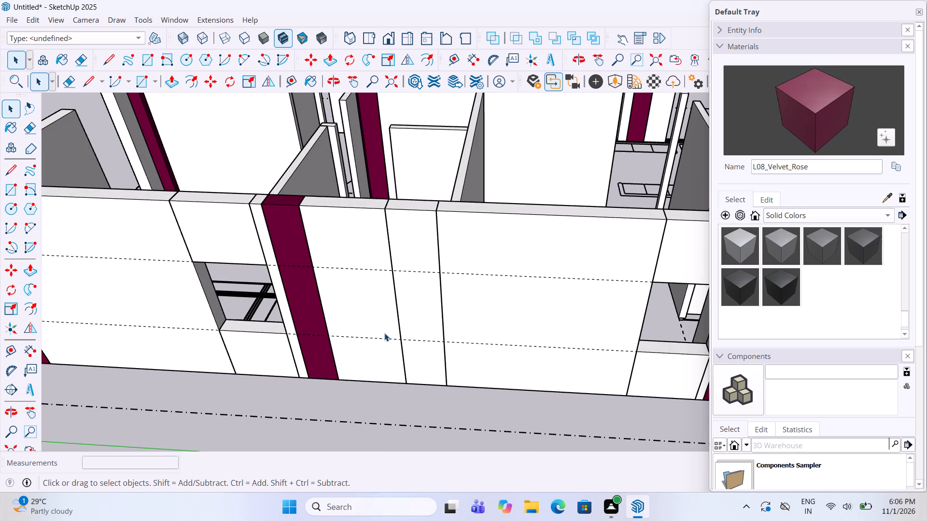
{"action": "left_click", "coordinate": [381, 339]}
{"action": "key", "text": "Delete"}
{"action": "left_click", "coordinate": [398, 271]}
{"action": "key", "text": "Delete"}
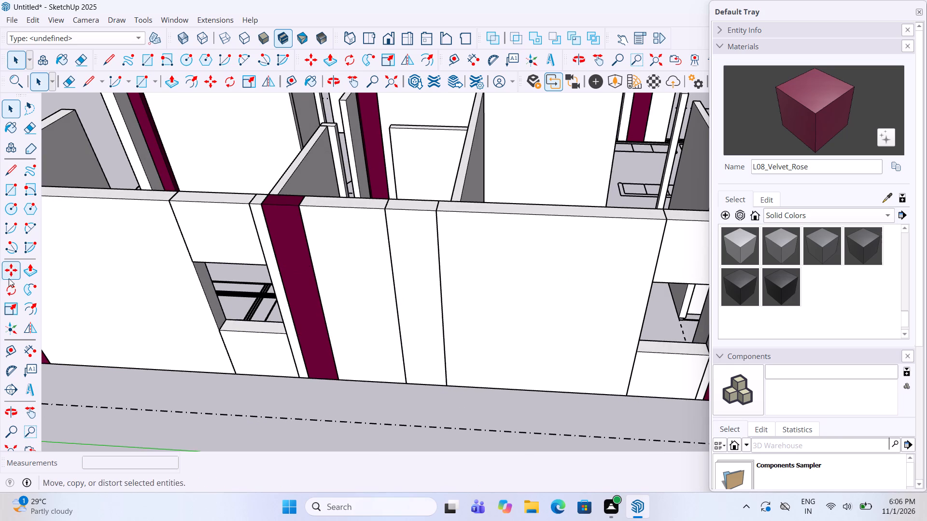
Place a horizontal guide 5' above the base of the narrow bathroom window block.
{"action": "left_click", "coordinate": [8, 339]}
{"action": "left_click", "coordinate": [10, 352]}
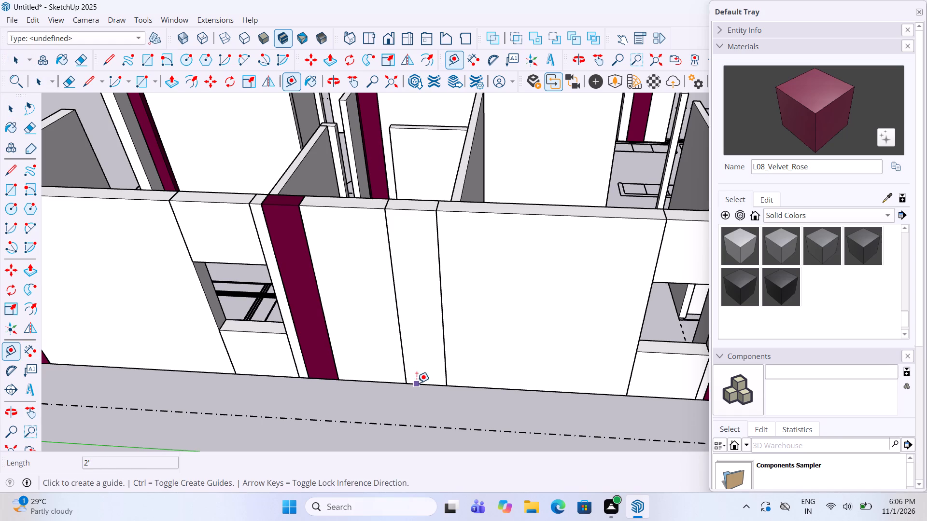
{"action": "scroll", "coordinate": [417, 383], "scroll_direction": "up", "scroll_amount": 1}
{"action": "left_click", "coordinate": [417, 383]}
{"action": "type", "text": "5'"}
{"action": "key", "text": "Return"}
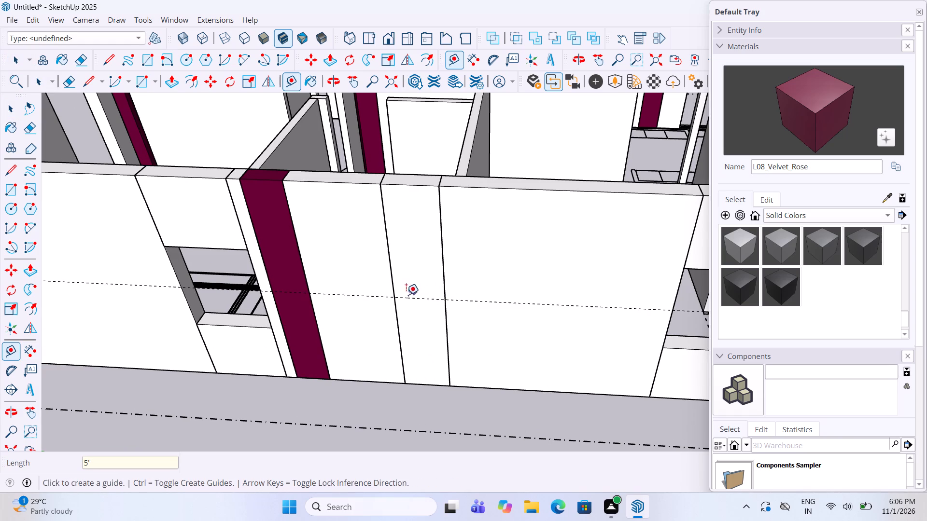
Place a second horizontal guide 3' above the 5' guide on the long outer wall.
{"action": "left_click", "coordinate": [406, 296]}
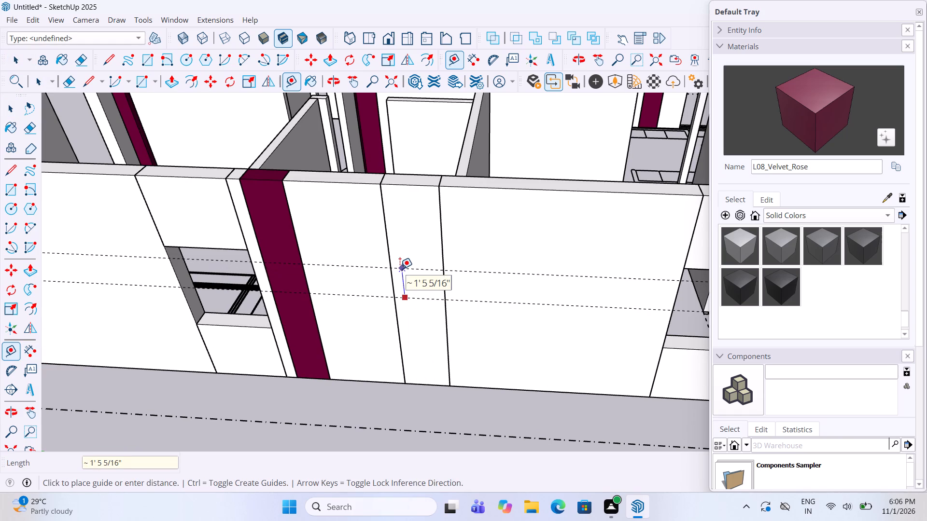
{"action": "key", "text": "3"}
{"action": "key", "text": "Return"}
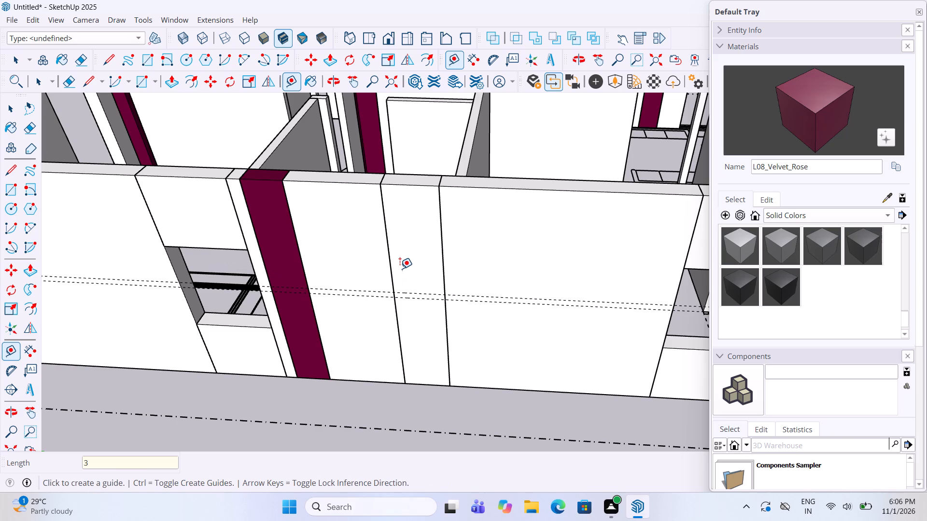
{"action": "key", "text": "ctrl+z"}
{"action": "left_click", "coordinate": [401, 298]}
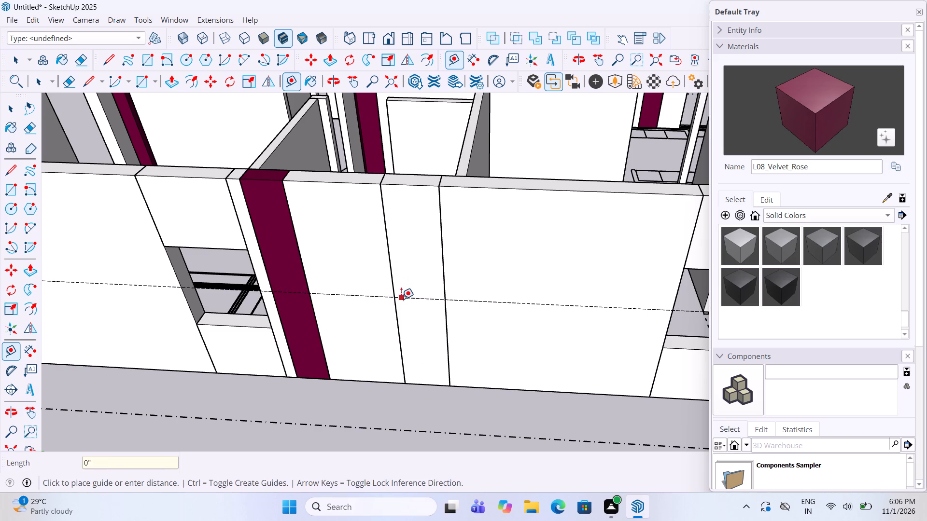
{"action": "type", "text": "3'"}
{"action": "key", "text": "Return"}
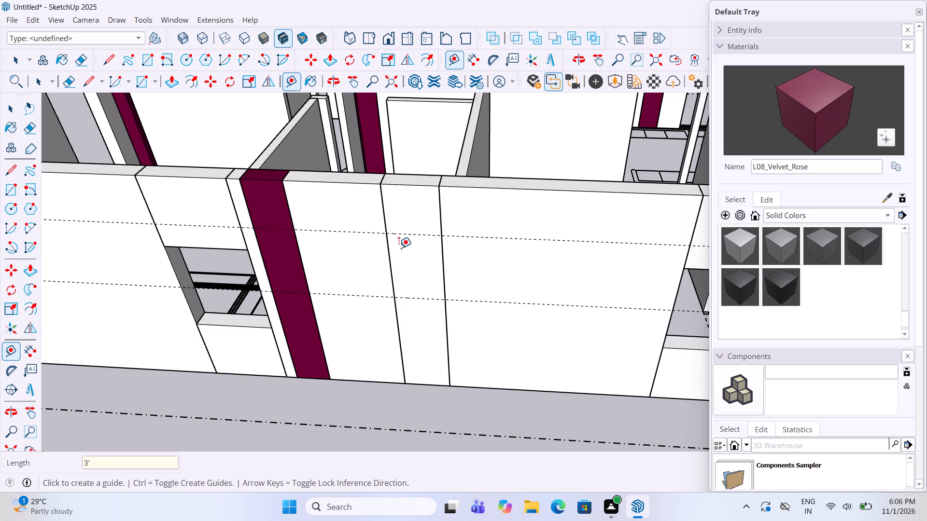
Check the width of the narrow bathroom window block along its base.
{"action": "key", "text": "space"}
{"action": "left_click", "coordinate": [31, 350]}
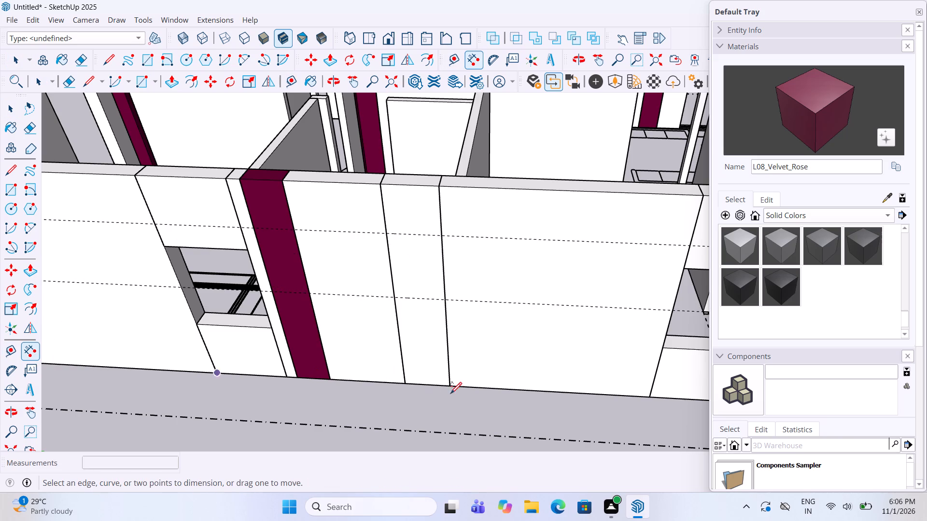
{"action": "left_click", "coordinate": [406, 382]}
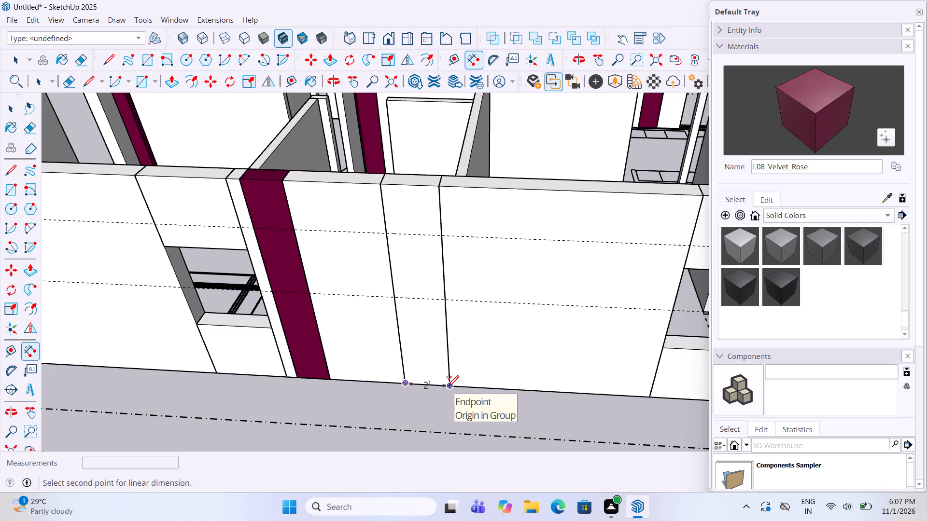
{"action": "key", "text": "Escape"}
{"action": "key", "text": "space"}
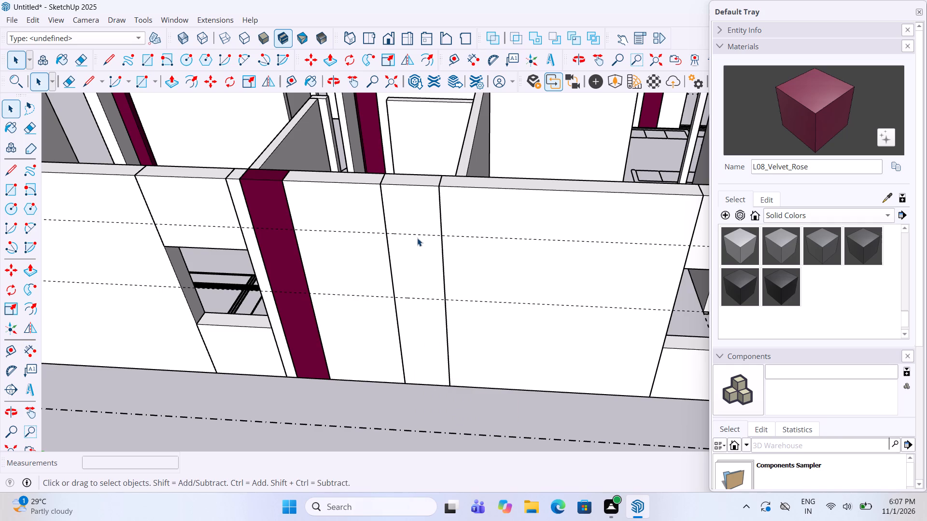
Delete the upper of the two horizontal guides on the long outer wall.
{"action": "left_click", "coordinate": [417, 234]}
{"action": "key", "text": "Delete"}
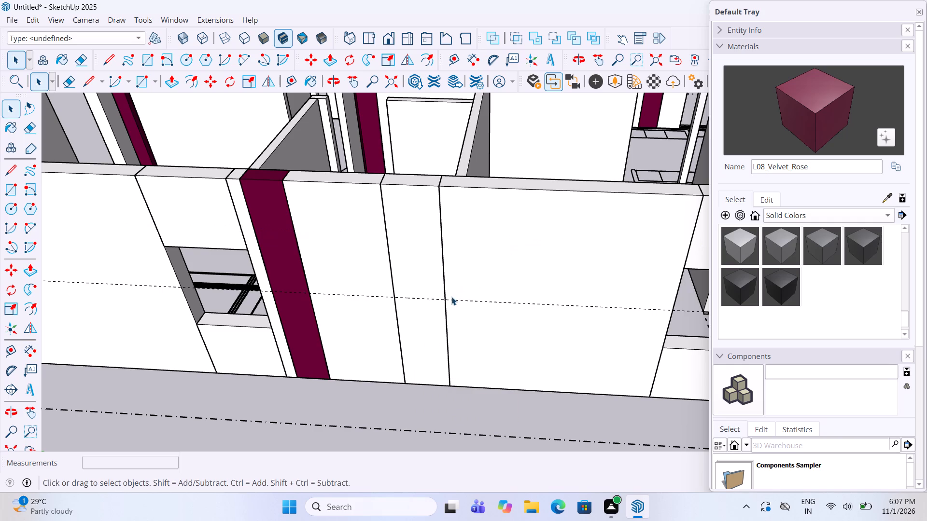
Place a horizontal guide 2' above the 5' guide on the long outer wall.
{"action": "left_click", "coordinate": [4, 349]}
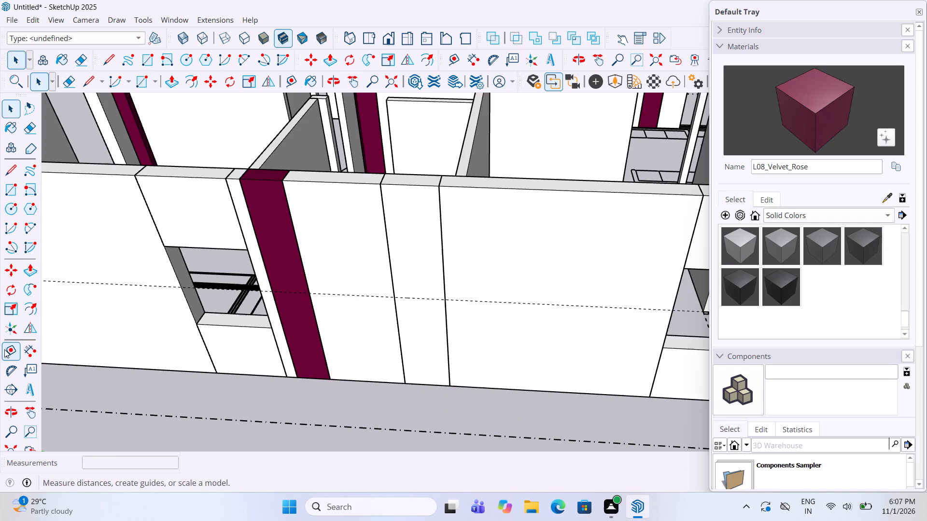
{"action": "left_click", "coordinate": [402, 298]}
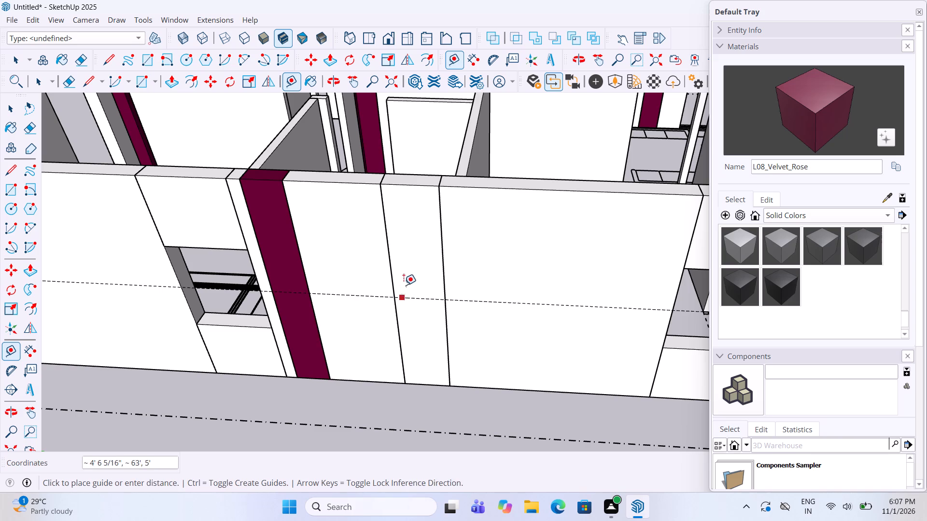
{"action": "type", "text": "2'"}
{"action": "key", "text": "Return"}
{"action": "key", "text": "space"}
Draw a 2' by 2' rectangle between the two guides on the bathroom window block's outer face, inside its group.
{"action": "double_click", "coordinate": [403, 244]}
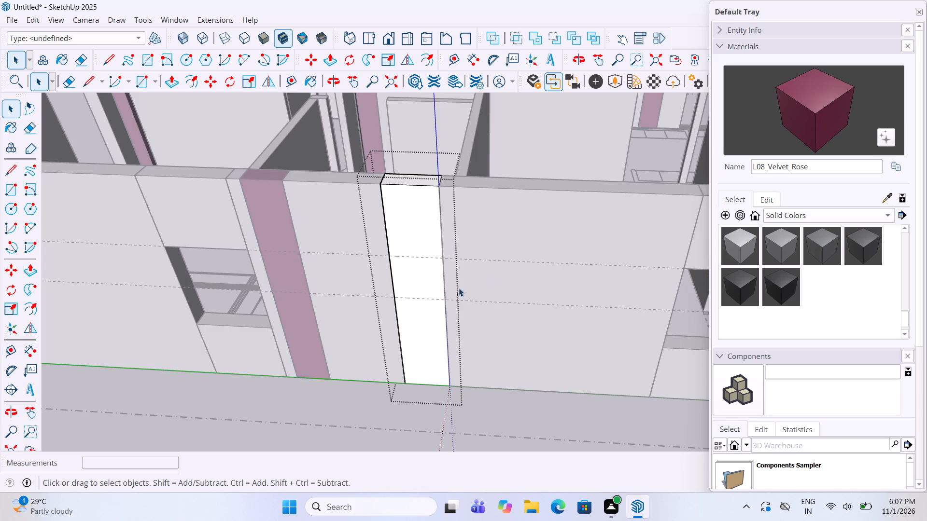
{"action": "left_click", "coordinate": [21, 194]}
{"action": "left_click", "coordinate": [14, 194]}
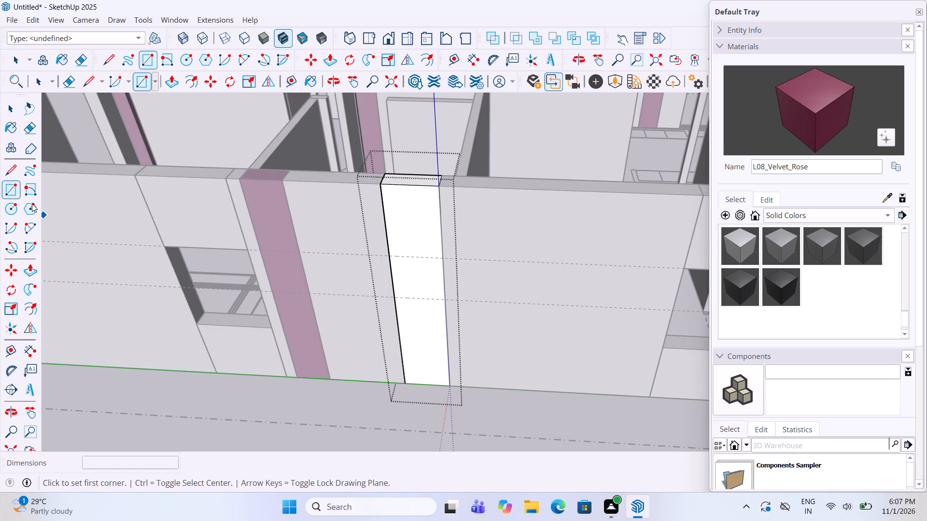
{"action": "left_click", "coordinate": [393, 299]}
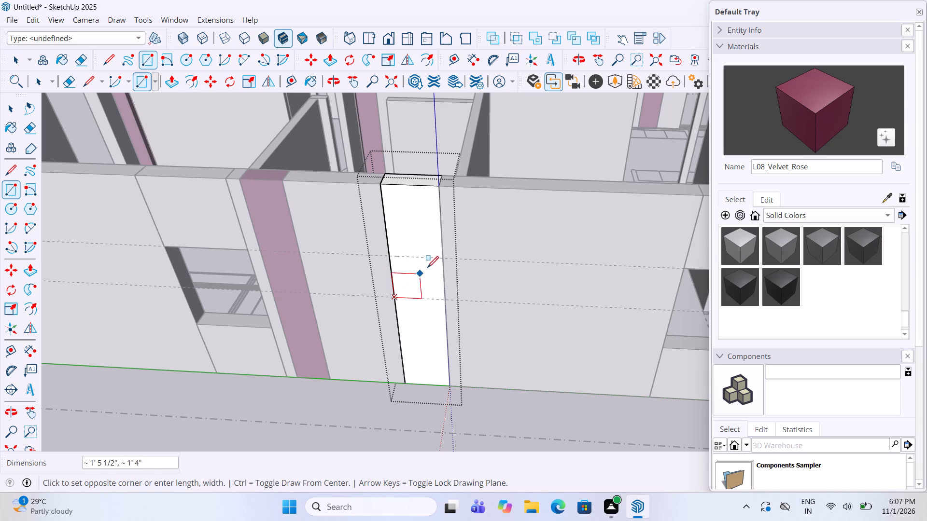
{"action": "left_click", "coordinate": [443, 257]}
Push this rectangle 9" inward and delete its remaining face to cut the bathroom window opening.
{"action": "key", "text": "p"}
{"action": "left_click", "coordinate": [420, 285]}
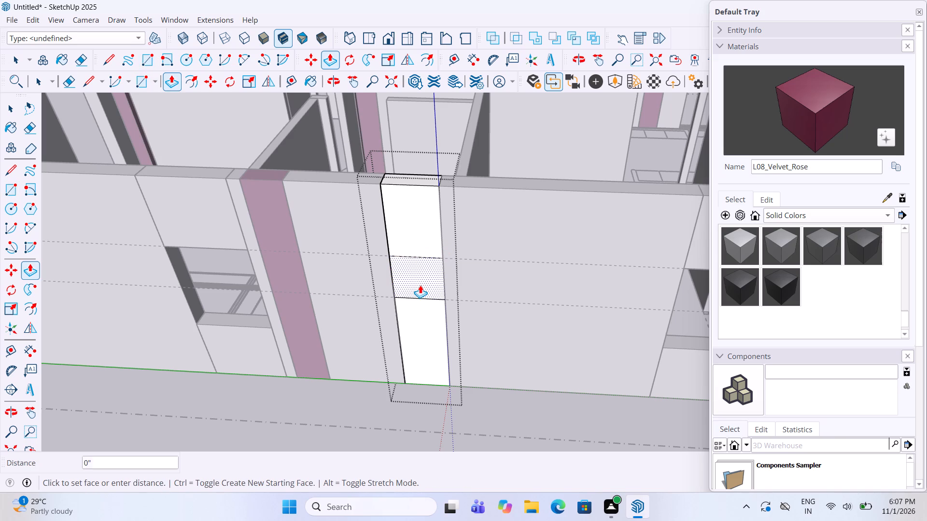
{"action": "left_click", "coordinate": [425, 268]}
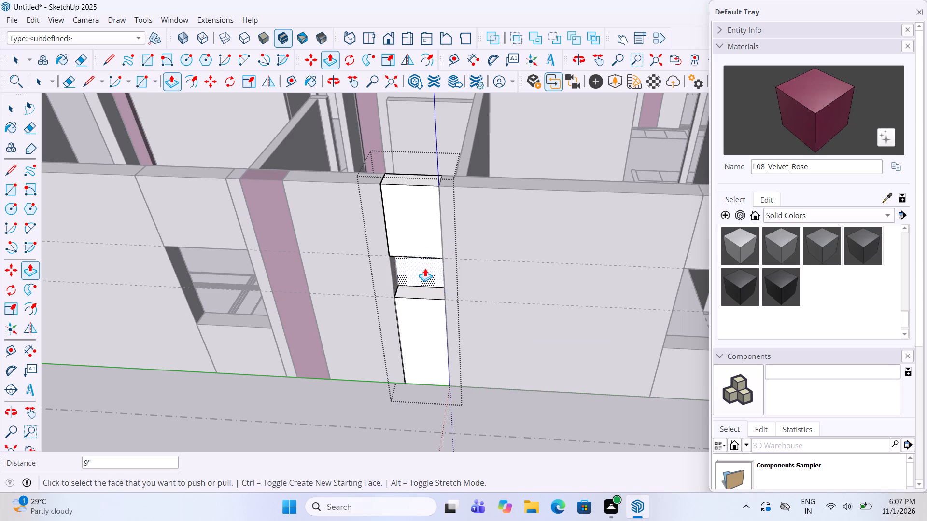
{"action": "key", "text": "space"}
{"action": "left_click", "coordinate": [425, 268]}
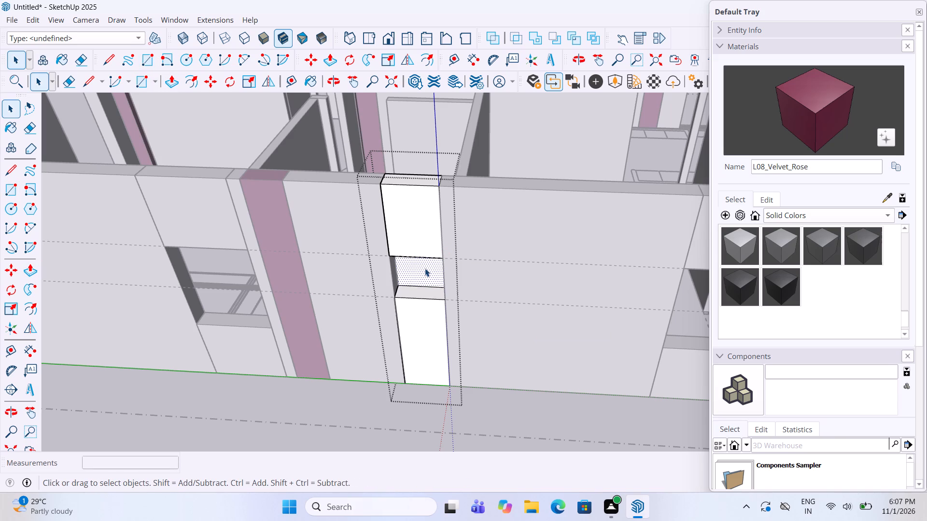
{"action": "key", "text": "Delete"}
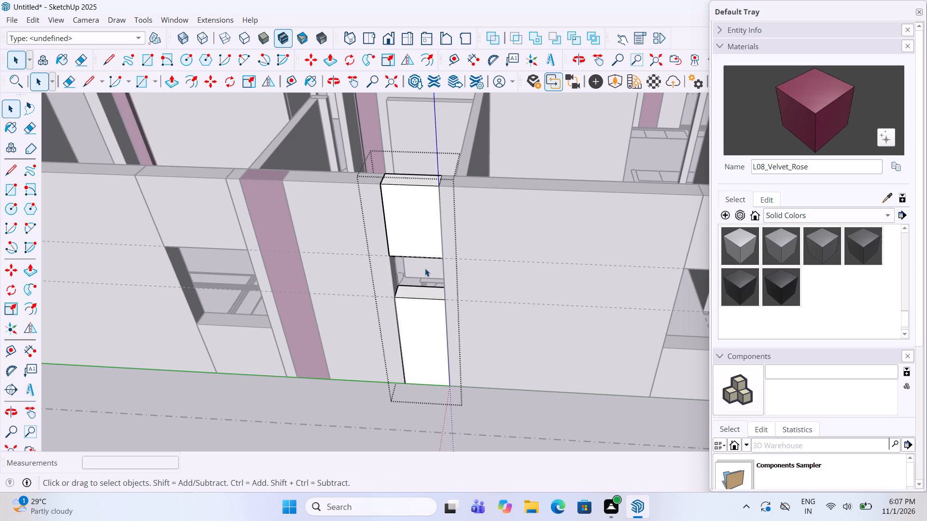
{"action": "scroll", "coordinate": [442, 306], "scroll_direction": "down", "scroll_amount": 7}
{"action": "left_click", "coordinate": [414, 400]}
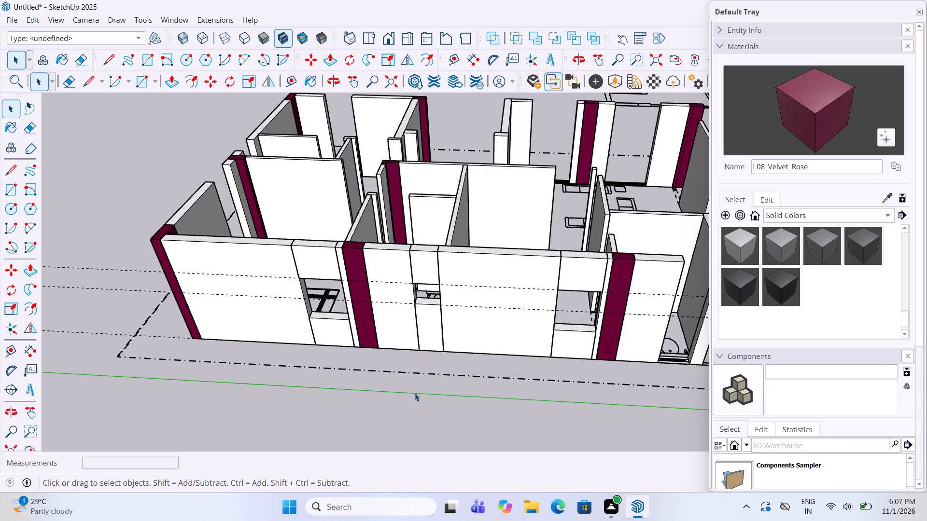
Raise the bedroom window footprint in the short end wall, beside the middle column's wall stub, 10' inside its group.
{"action": "middle_click_drag", "start_coordinate": [449, 286], "coordinate": [705, 338]}
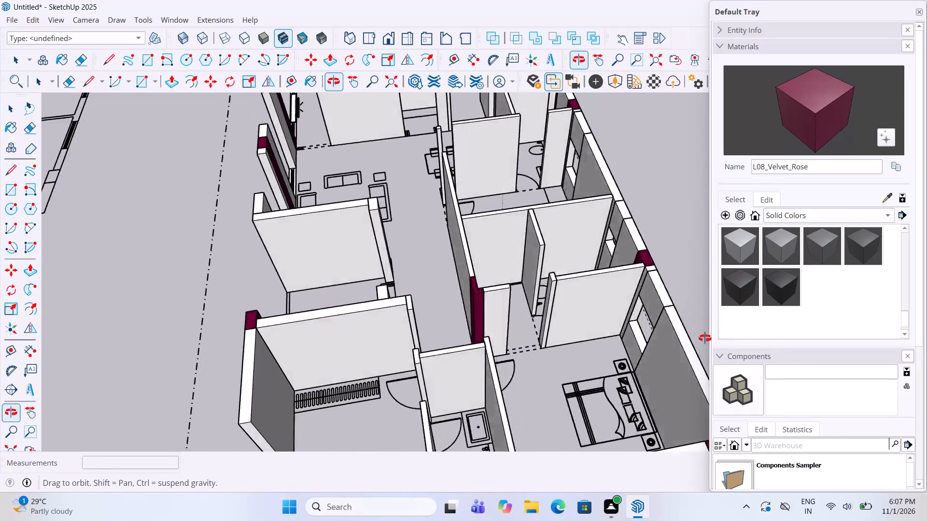
{"action": "middle_click_drag", "start_coordinate": [705, 338], "coordinate": [485, 275]}
{"action": "scroll", "coordinate": [489, 273], "scroll_direction": "down", "scroll_amount": 8}
{"action": "middle_click_drag", "start_coordinate": [310, 259], "coordinate": [647, 305]}
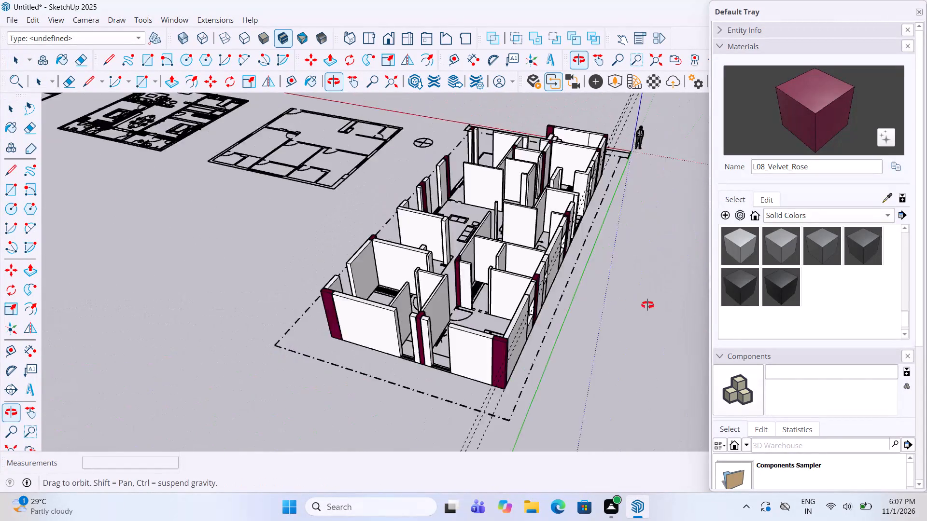
{"action": "middle_click_drag", "start_coordinate": [647, 305], "coordinate": [660, 305]}
{"action": "scroll", "coordinate": [585, 345], "scroll_direction": "up", "scroll_amount": 5}
{"action": "middle_click_drag", "start_coordinate": [508, 281], "coordinate": [481, 264]}
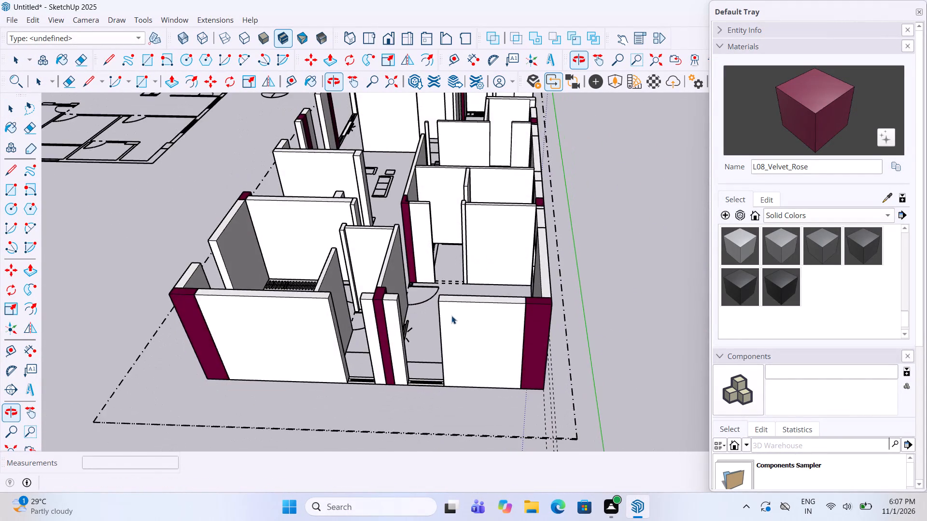
{"action": "scroll", "coordinate": [418, 371], "scroll_direction": "up", "scroll_amount": 4}
{"action": "middle_click_drag", "start_coordinate": [417, 380], "coordinate": [419, 466]}
{"action": "scroll", "coordinate": [505, 234], "scroll_direction": "down", "scroll_amount": 2}
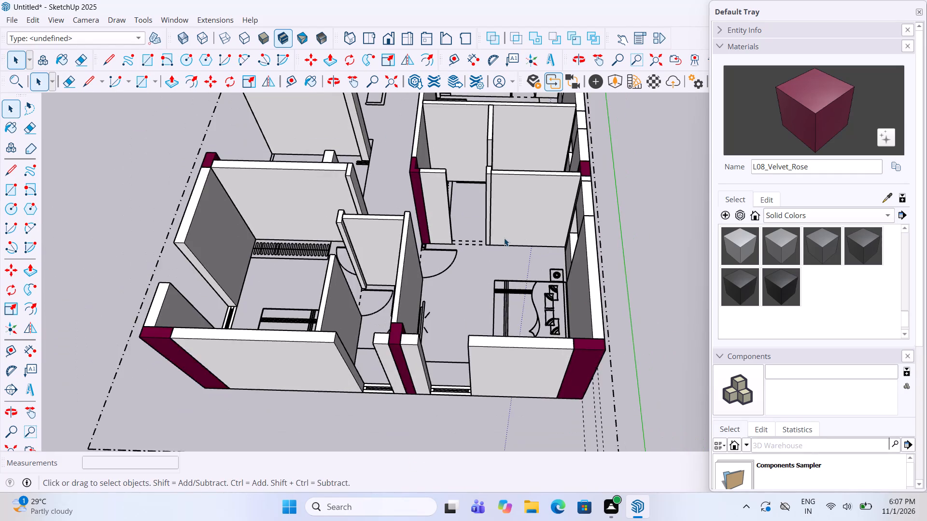
{"action": "middle_click_drag", "start_coordinate": [504, 238], "coordinate": [472, 253]}
{"action": "scroll", "coordinate": [472, 253], "scroll_direction": "up", "scroll_amount": 4}
{"action": "middle_click_drag", "start_coordinate": [459, 393], "coordinate": [432, 379]}
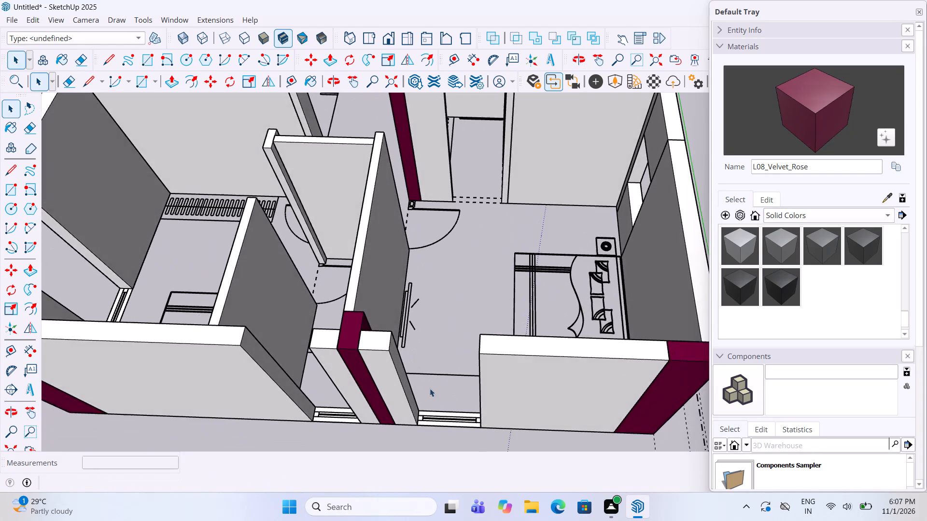
{"action": "scroll", "coordinate": [436, 431], "scroll_direction": "up", "scroll_amount": 4}
{"action": "double_click", "coordinate": [435, 420]}
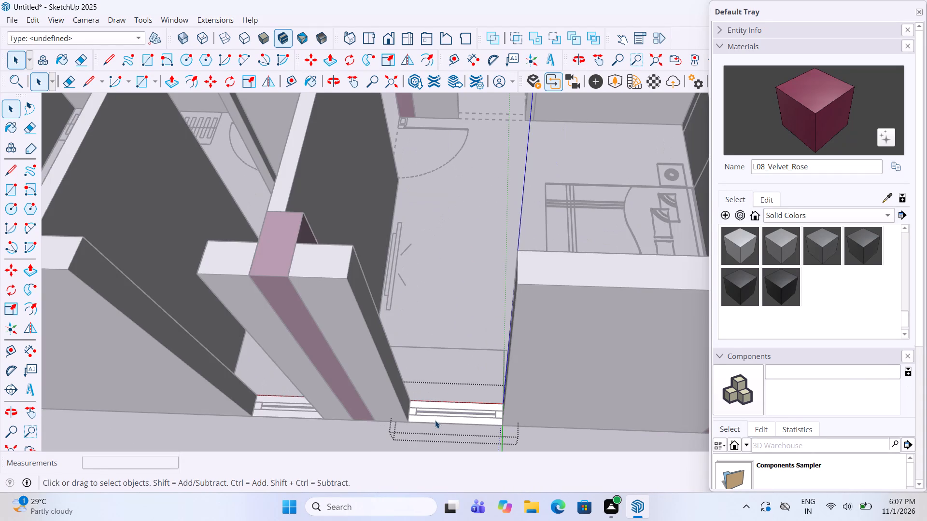
{"action": "key", "text": "p"}
{"action": "left_click", "coordinate": [448, 411]}
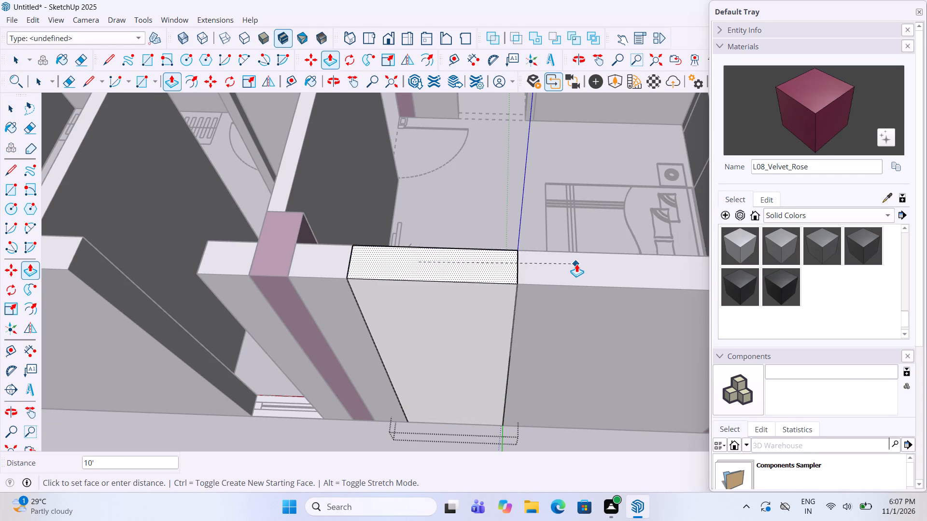
{"action": "left_click", "coordinate": [576, 264]}
{"action": "key", "text": "space"}
{"action": "scroll", "coordinate": [544, 280], "scroll_direction": "down", "scroll_amount": 5}
{"action": "middle_click_drag", "start_coordinate": [548, 304], "coordinate": [526, 278]}
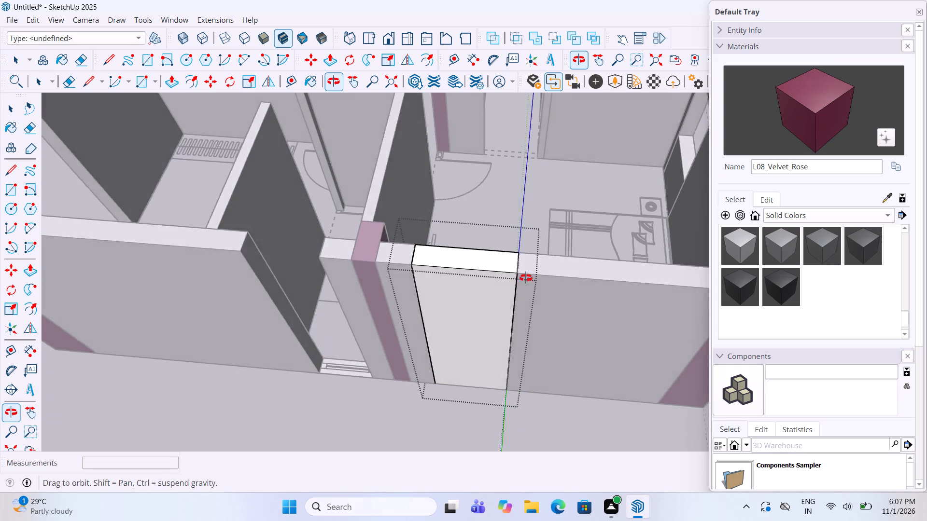
Place horizontal guides on the short end wall's outer face, one 3' above its base and another 4' above that one.
{"action": "middle_click_drag", "start_coordinate": [526, 278], "coordinate": [525, 256]}
{"action": "left_click", "coordinate": [394, 426]}
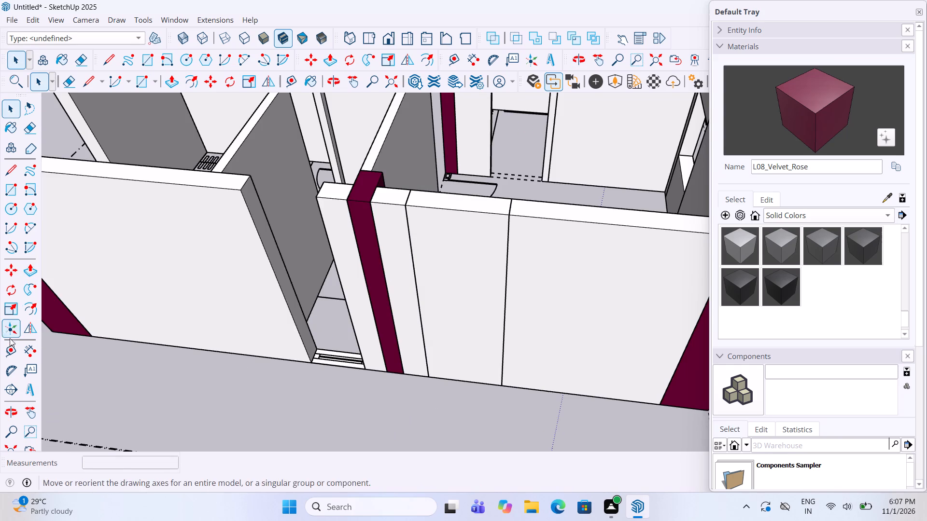
{"action": "left_click", "coordinate": [11, 348]}
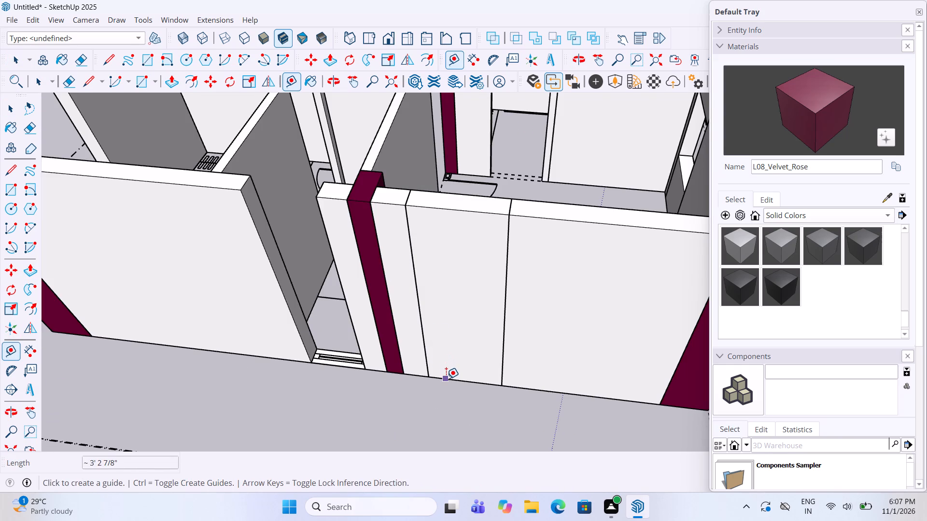
{"action": "left_click", "coordinate": [446, 379]}
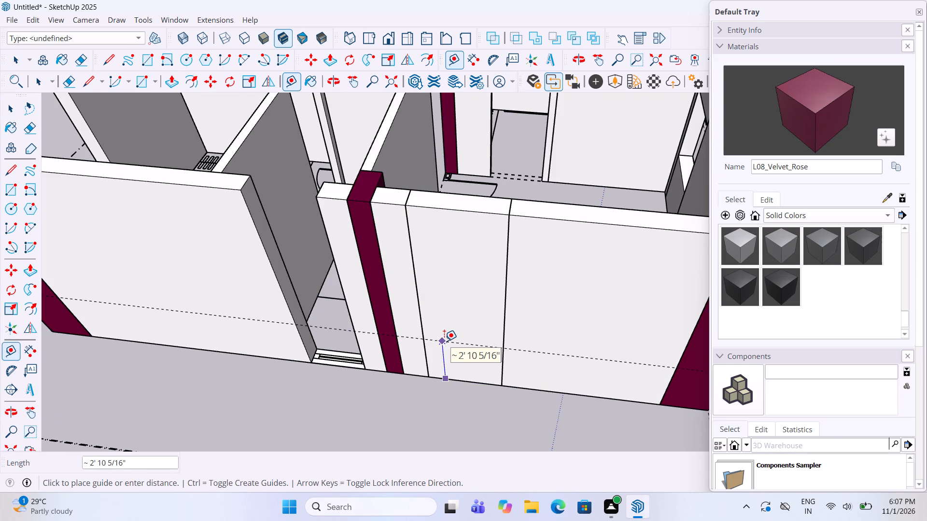
{"action": "type", "text": "3'"}
{"action": "key", "text": "Return"}
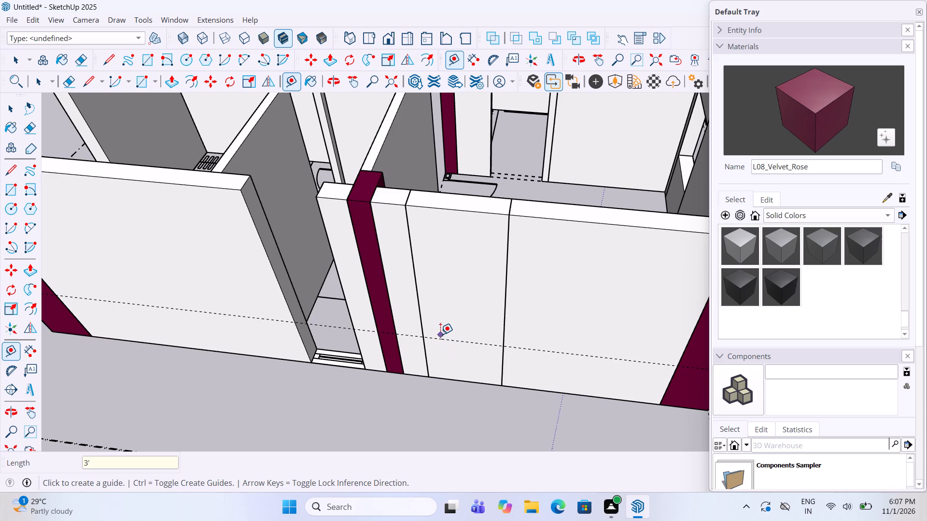
{"action": "left_click", "coordinate": [437, 339]}
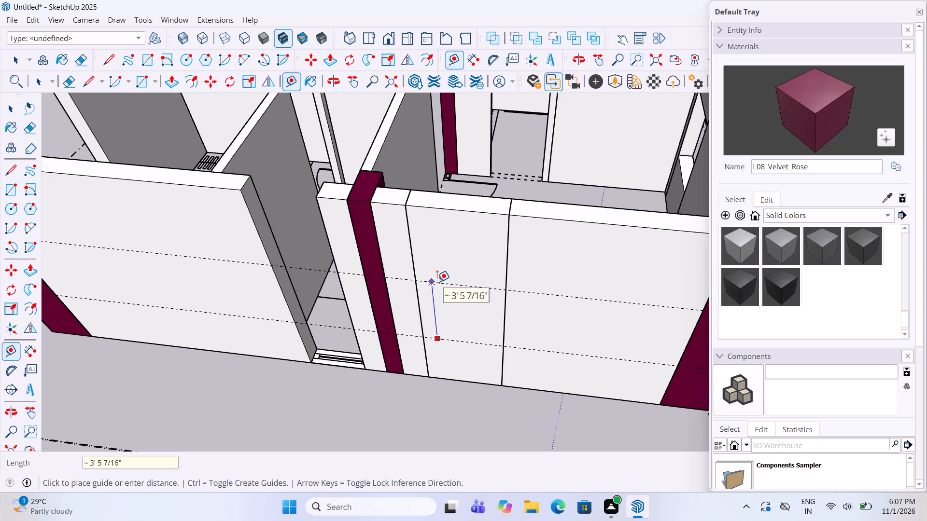
{"action": "type", "text": "4'"}
{"action": "key", "text": "Return"}
{"action": "key", "text": "space"}
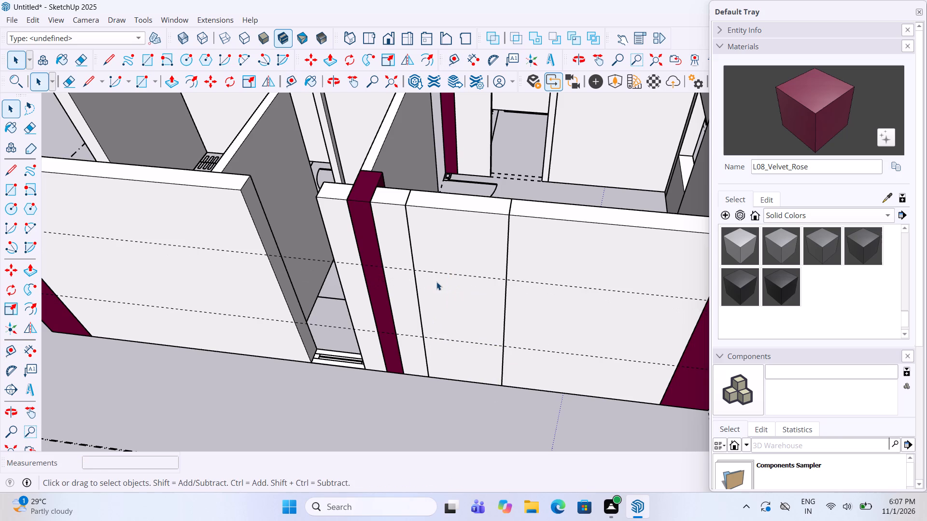
Draw a rectangle 4' high and about 3' 2 7/8" wide between the guides on the bedroom window block's outer face, inside its group.
{"action": "double_click", "coordinate": [445, 298]}
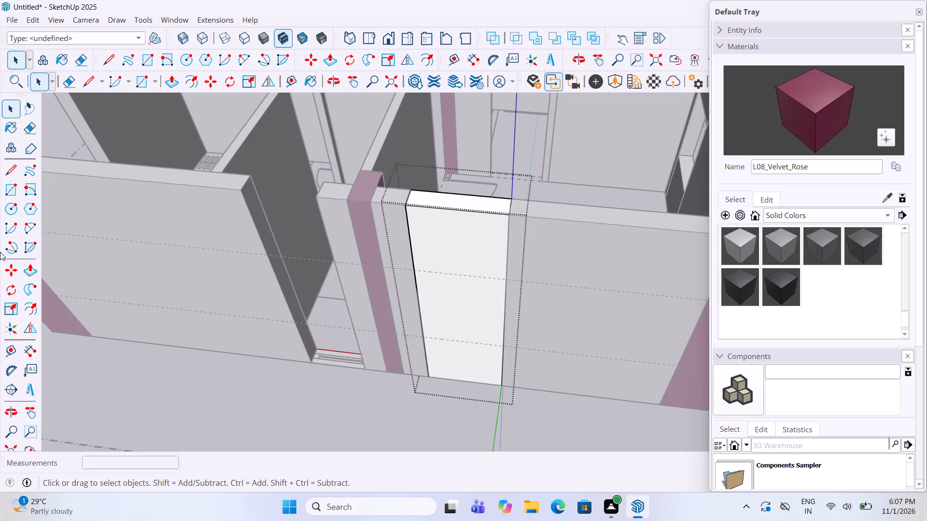
{"action": "left_click", "coordinate": [9, 192]}
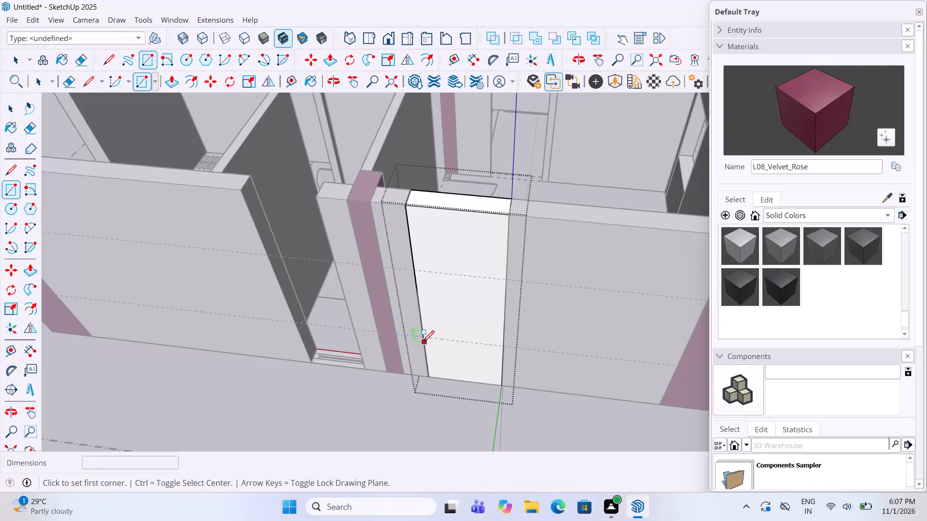
{"action": "left_click", "coordinate": [424, 338]}
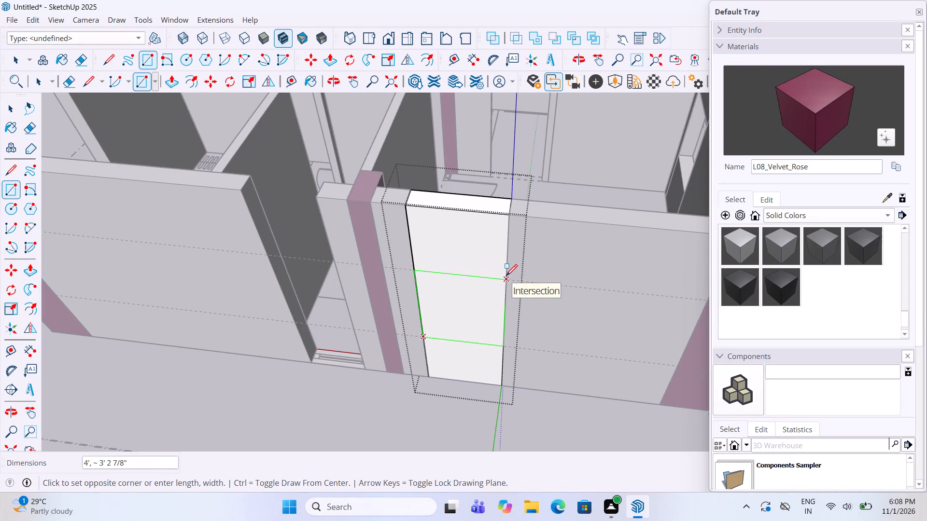
{"action": "left_click", "coordinate": [506, 277]}
Push this rectangle 9" inward and delete its remaining face to cut the bedroom window opening.
{"action": "key", "text": "p"}
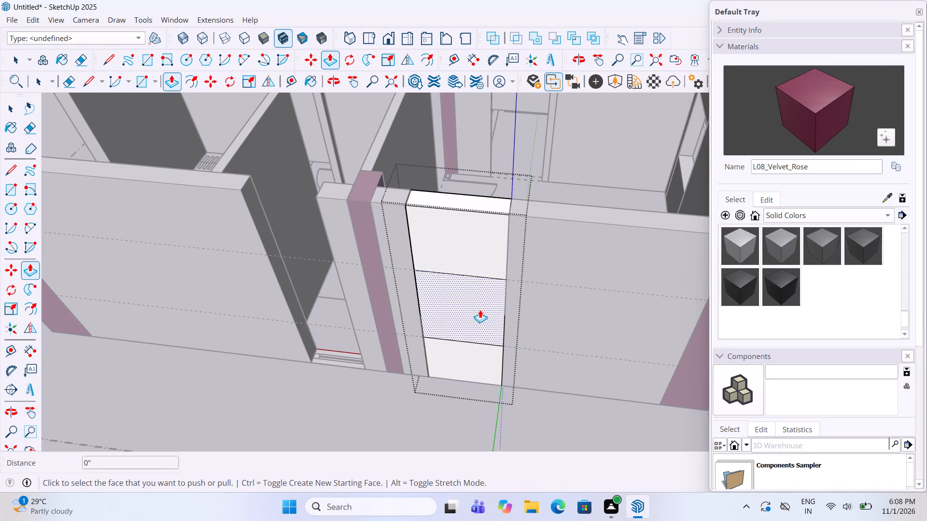
{"action": "left_click", "coordinate": [476, 314]}
{"action": "left_click", "coordinate": [478, 291]}
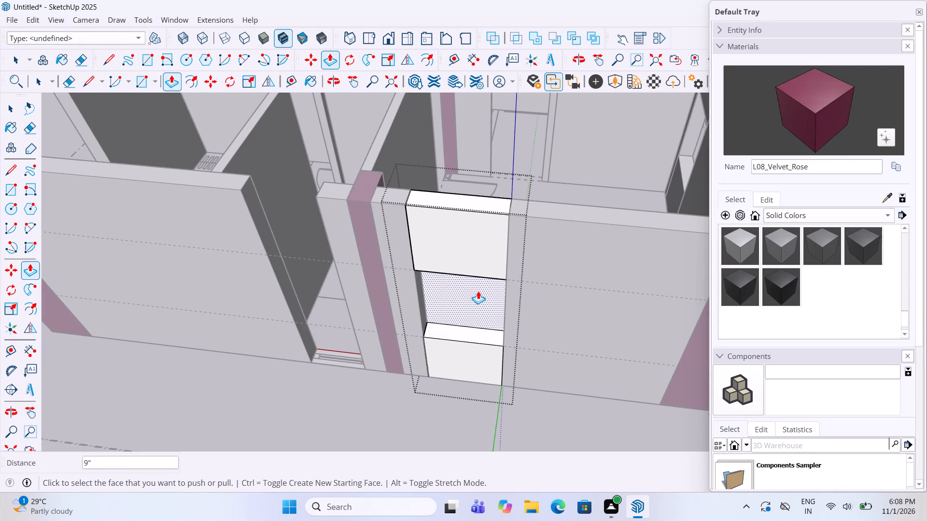
{"action": "key", "text": "Delete"}
{"action": "key", "text": "space"}
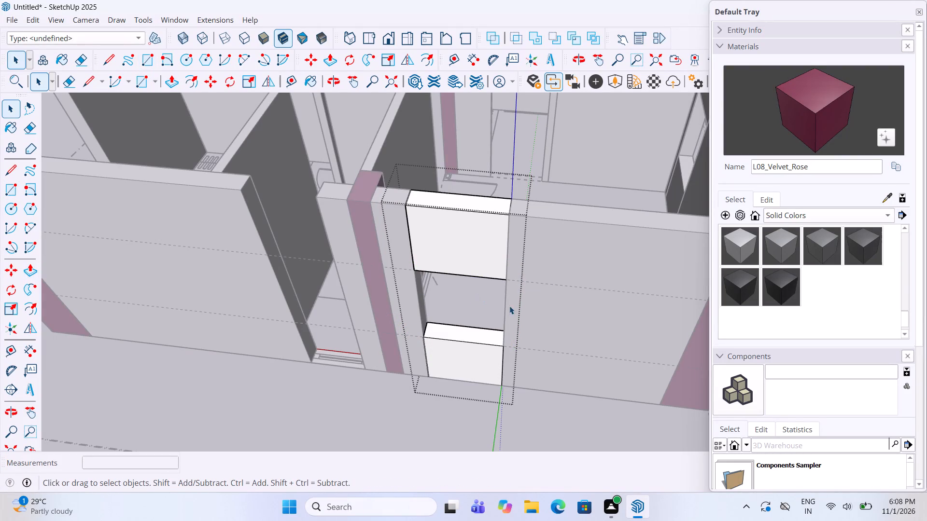
{"action": "left_click", "coordinate": [463, 397]}
Delete the 3' guide and the guide 4' above it from the short end wall.
{"action": "scroll", "coordinate": [622, 322], "scroll_direction": "down", "scroll_amount": 5}
{"action": "left_click", "coordinate": [481, 396]}
{"action": "scroll", "coordinate": [442, 361], "scroll_direction": "up", "scroll_amount": 2}
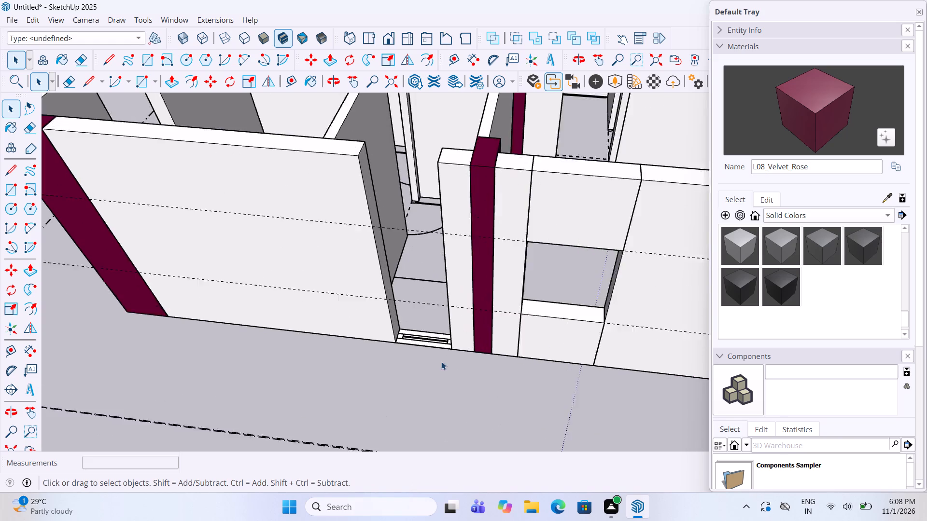
{"action": "scroll", "coordinate": [441, 361], "scroll_direction": "up", "scroll_amount": 4}
{"action": "left_click", "coordinate": [433, 293]}
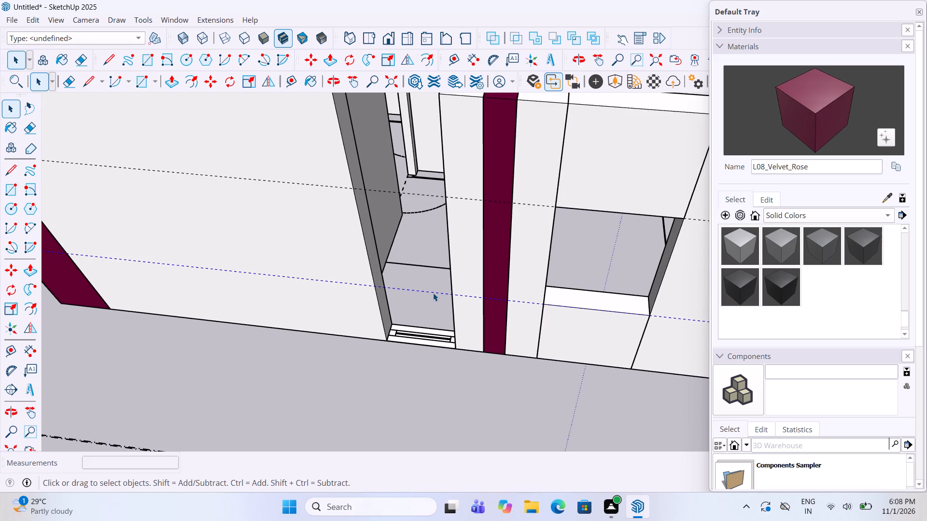
{"action": "key", "text": "Delete"}
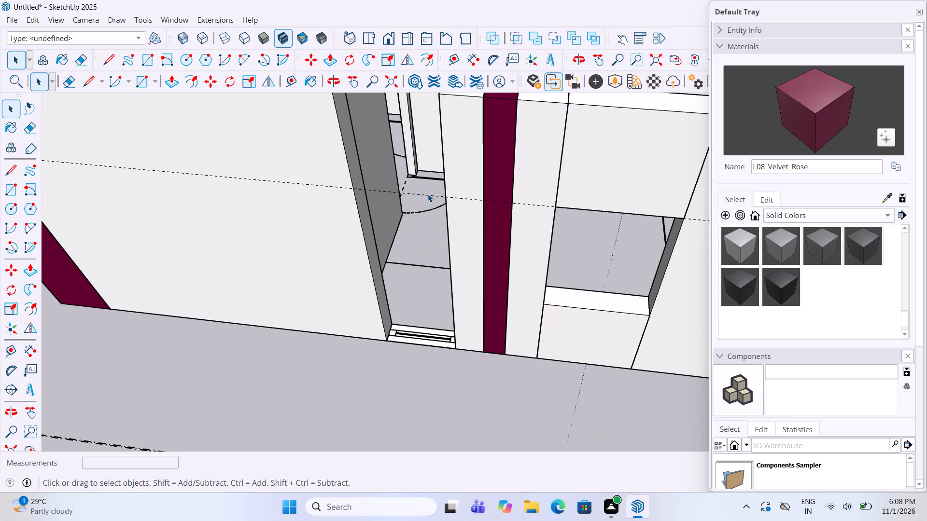
{"action": "left_click", "coordinate": [428, 194]}
{"action": "key", "text": "Delete"}
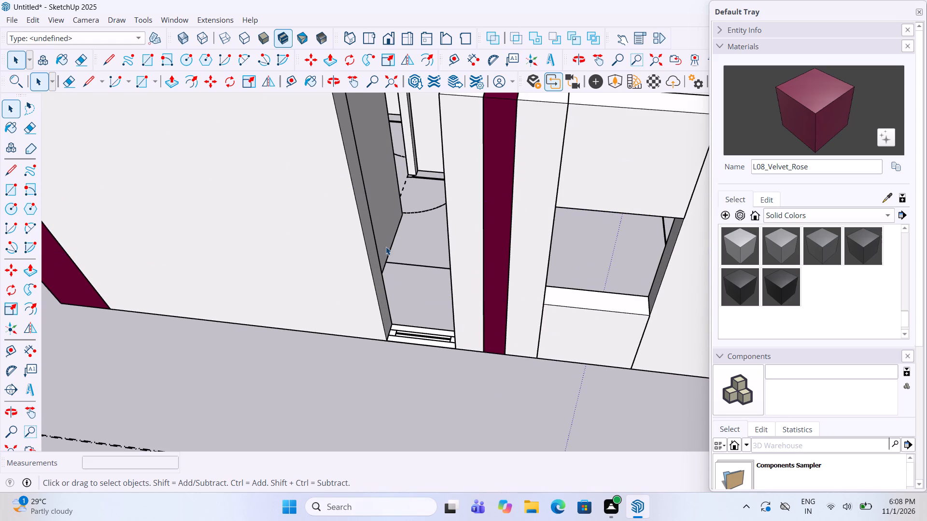
Raise the narrow window footprint on the other side of the middle column to the wall top, inside its group.
{"action": "double_click", "coordinate": [431, 344]}
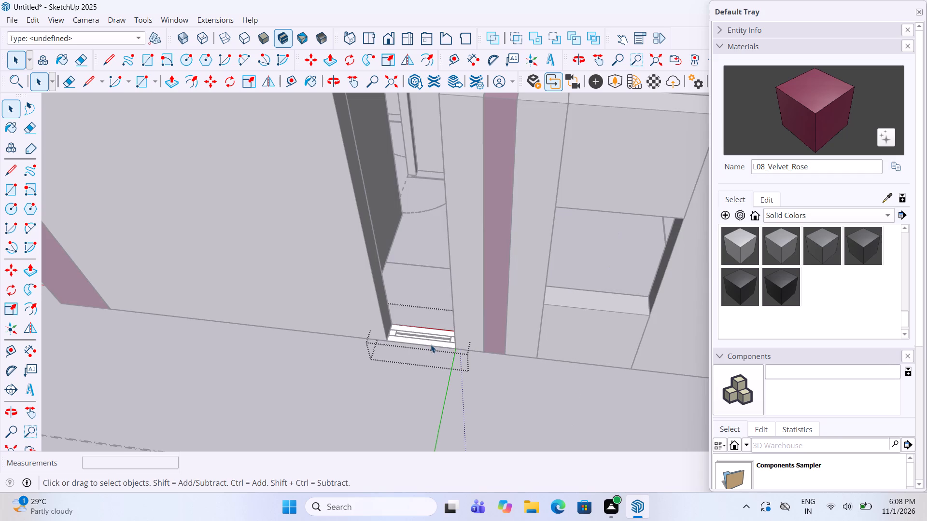
{"action": "key", "text": "p"}
{"action": "left_click", "coordinate": [431, 340]}
{"action": "scroll", "coordinate": [431, 337], "scroll_direction": "down", "scroll_amount": 6}
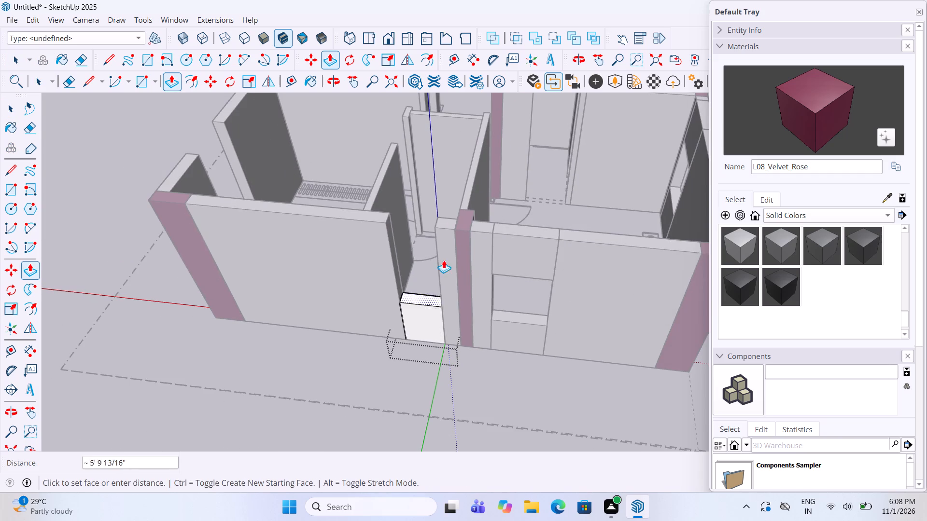
{"action": "left_click", "coordinate": [504, 224]}
{"action": "key", "text": "space"}
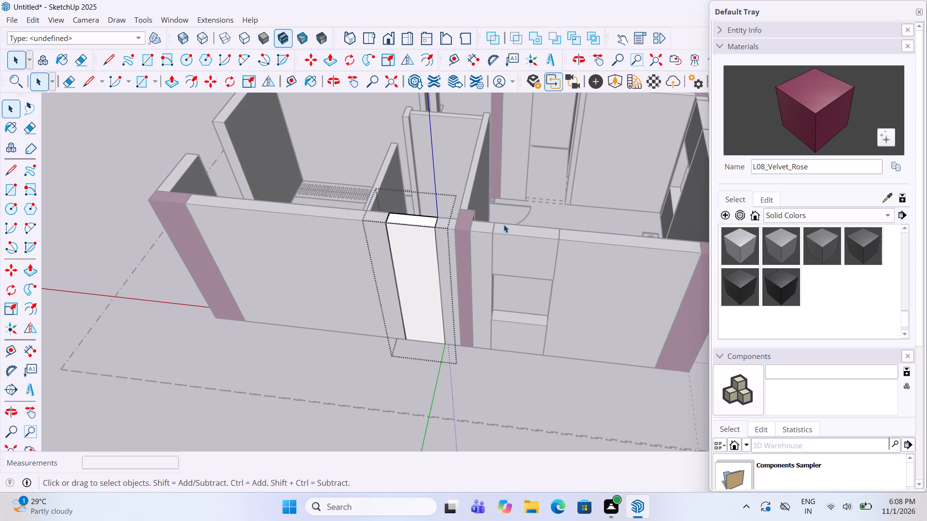
{"action": "left_click", "coordinate": [369, 391]}
Place horizontal guides on the short end wall's outer face, one 5' above its base and another 2' above that one.
{"action": "scroll", "coordinate": [440, 260], "scroll_direction": "up", "scroll_amount": 3}
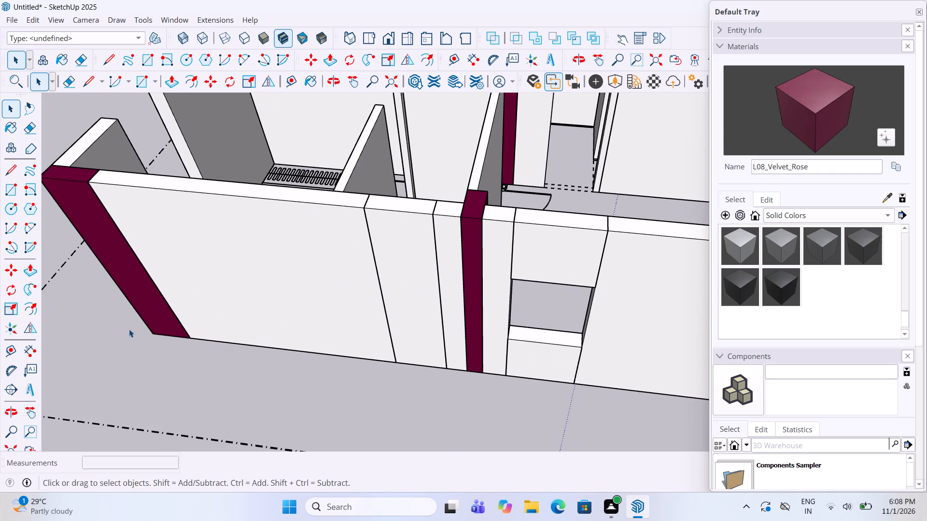
{"action": "left_click", "coordinate": [3, 347]}
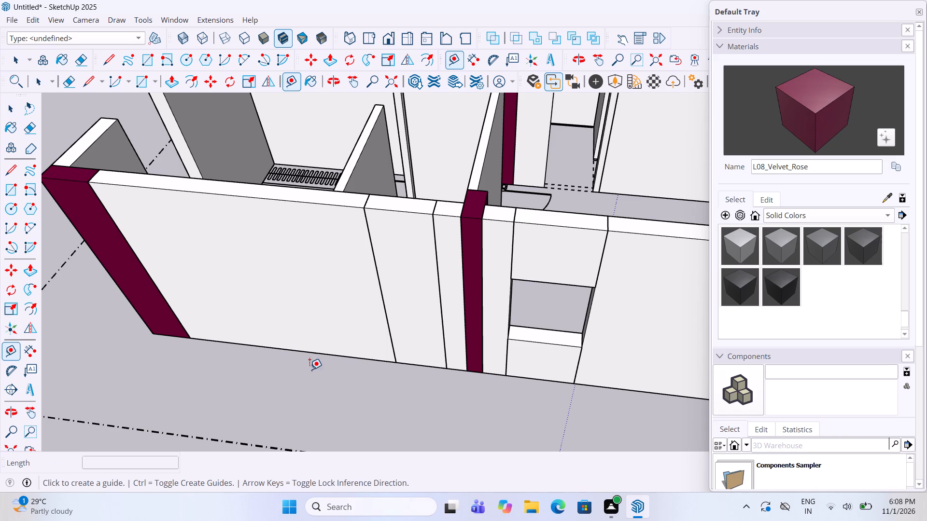
{"action": "left_click", "coordinate": [406, 362]}
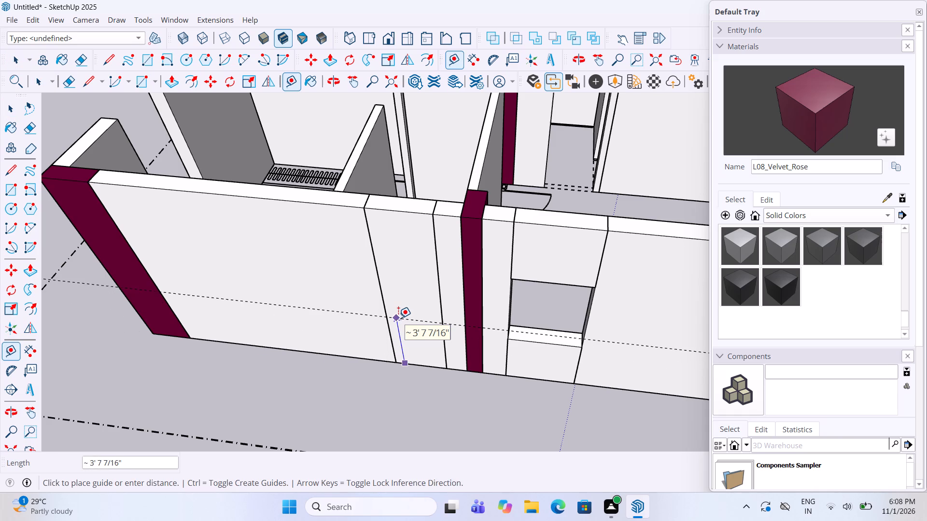
{"action": "type", "text": "5'"}
{"action": "key", "text": "Return"}
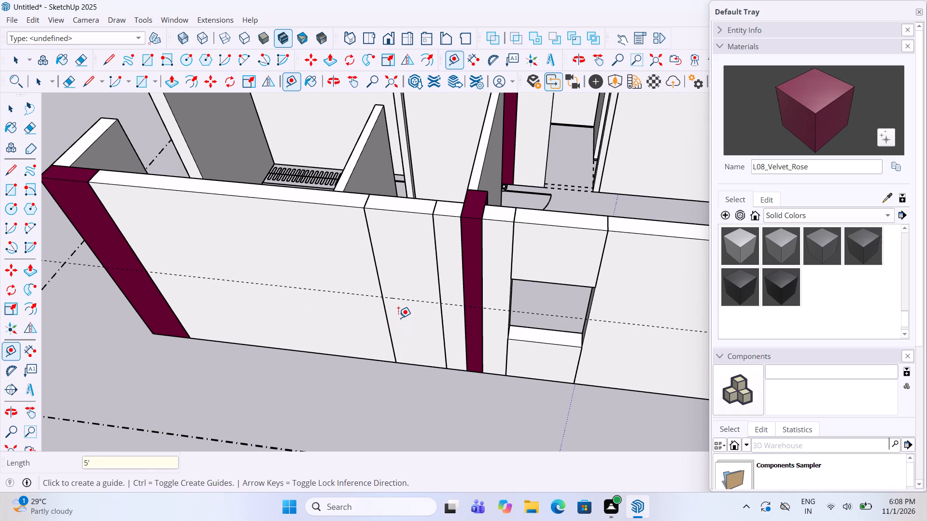
{"action": "left_click", "coordinate": [390, 297]}
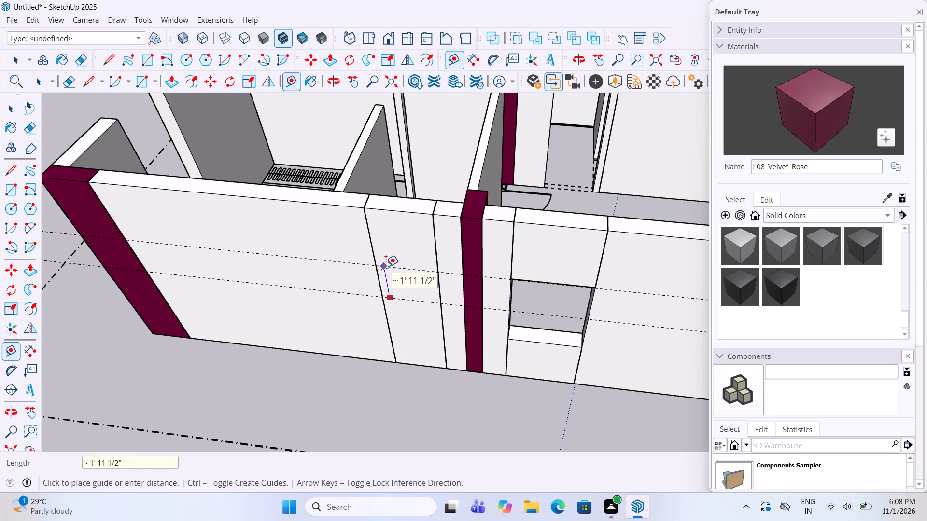
{"action": "type", "text": "2'"}
{"action": "key", "text": "Return"}
{"action": "key", "text": "space"}
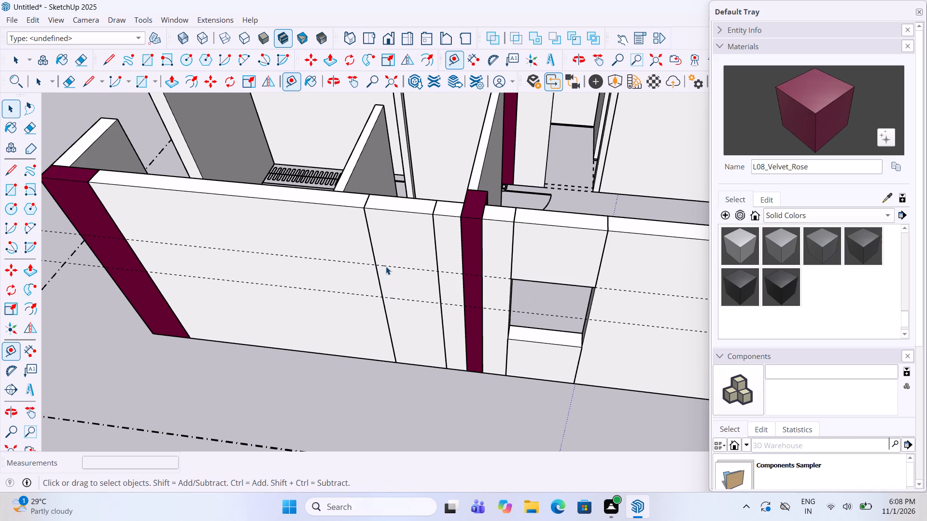
Draw a full-width rectangle between the two guides on the narrow window block's outer face, inside its group.
{"action": "left_click", "coordinate": [391, 290]}
{"action": "left_click", "coordinate": [391, 290]}
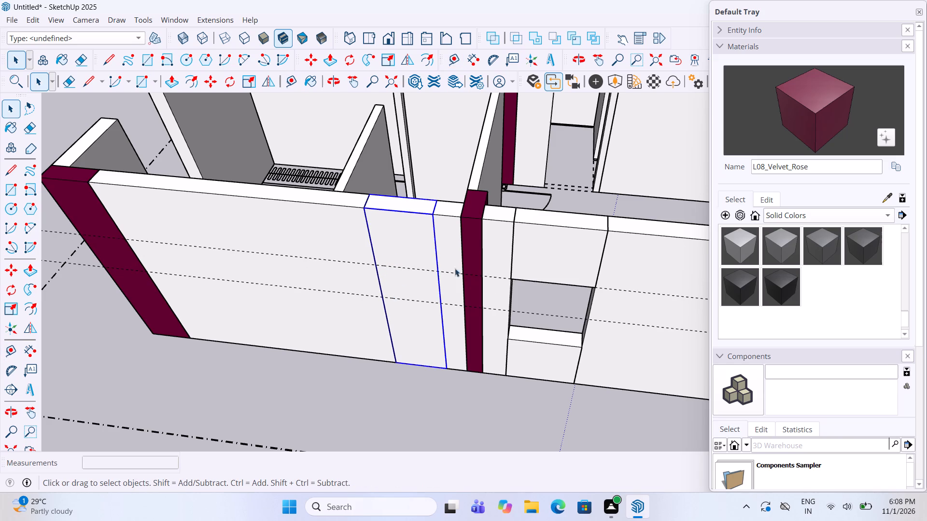
{"action": "double_click", "coordinate": [416, 274]}
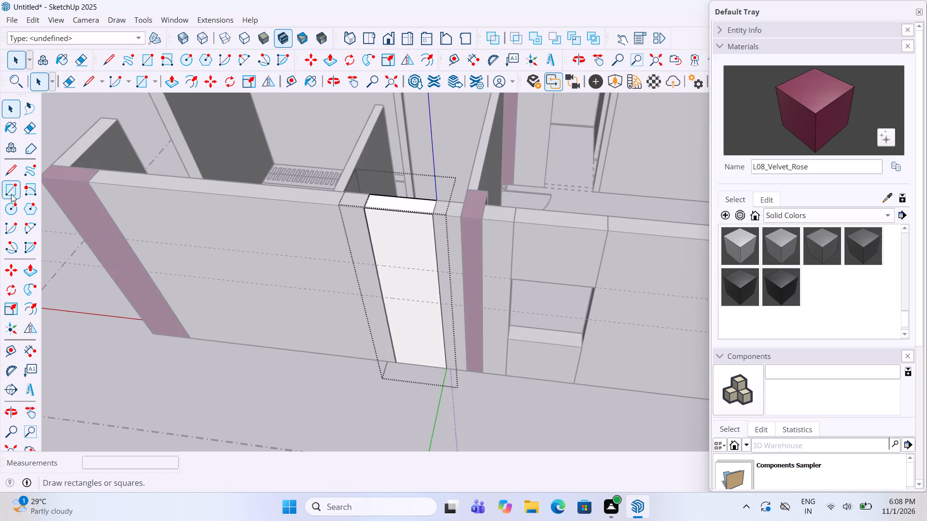
{"action": "left_click", "coordinate": [11, 194]}
{"action": "left_click", "coordinate": [384, 297]}
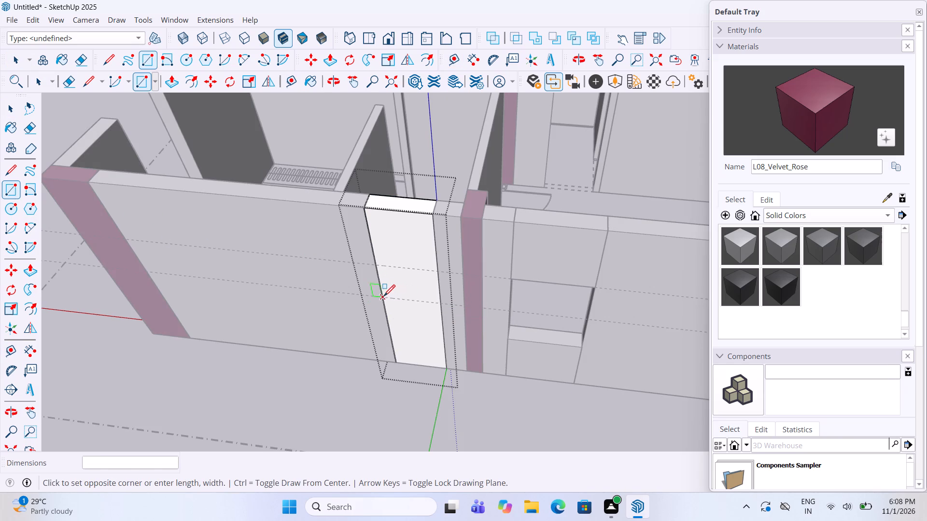
{"action": "left_click", "coordinate": [436, 273]}
Push this rectangle 9" inward and delete its remaining face to cut the narrow window opening.
{"action": "key", "text": "p"}
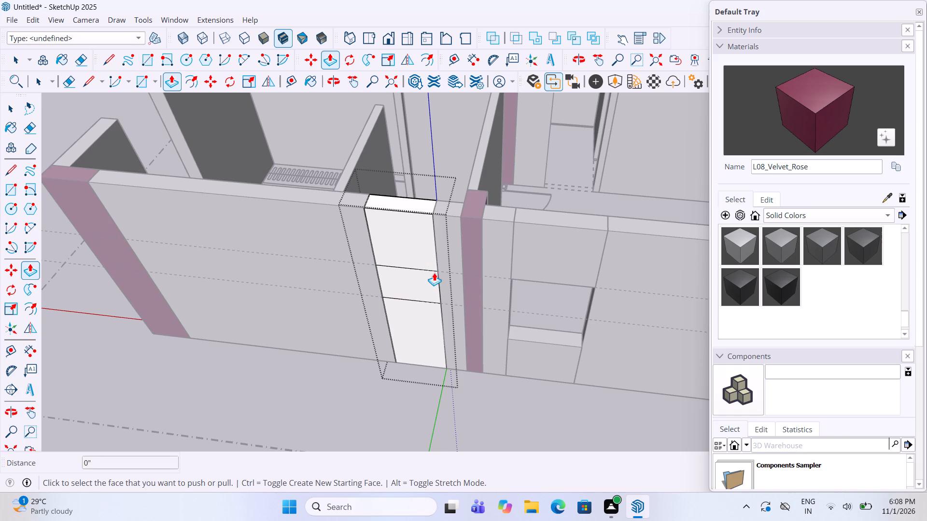
{"action": "left_click", "coordinate": [414, 285]}
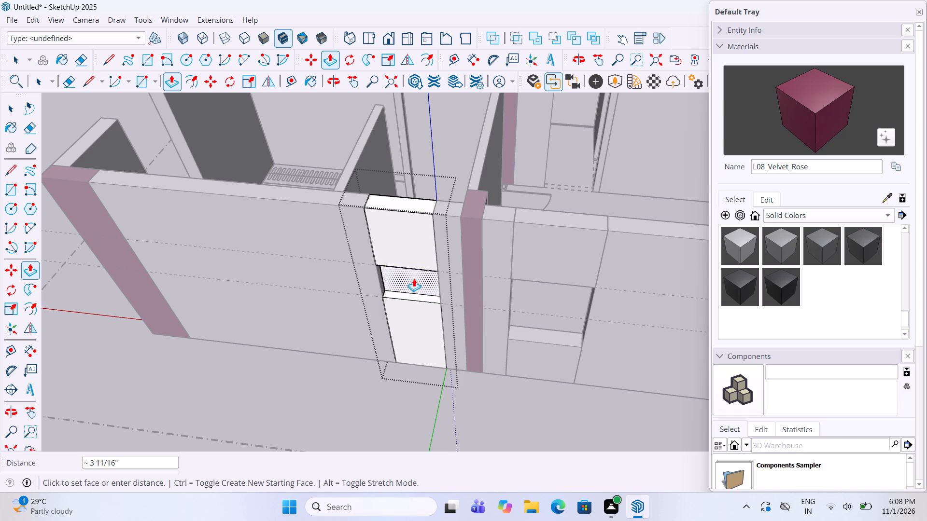
{"action": "middle_click_drag", "start_coordinate": [416, 272], "coordinate": [431, 198]}
{"action": "left_click", "coordinate": [433, 221]}
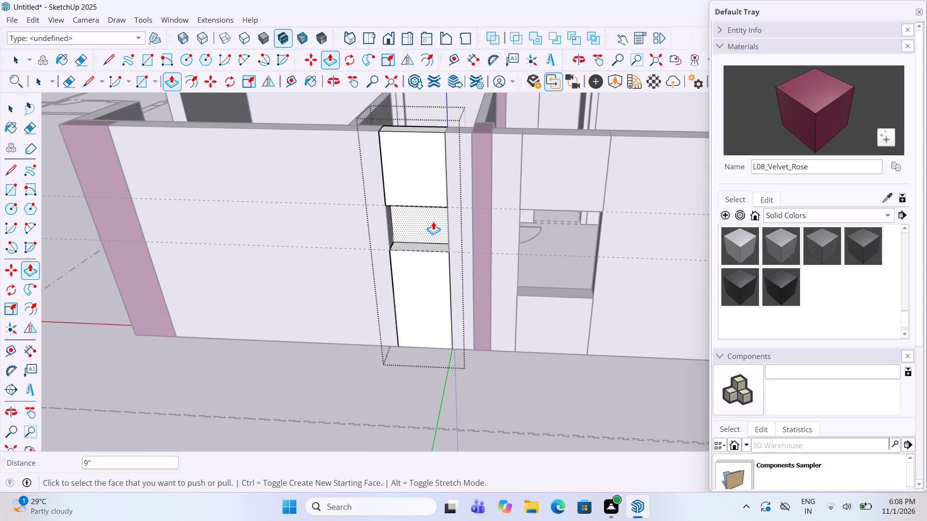
{"action": "left_click", "coordinate": [433, 221]}
{"action": "key", "text": "Delete"}
{"action": "key", "text": "space"}
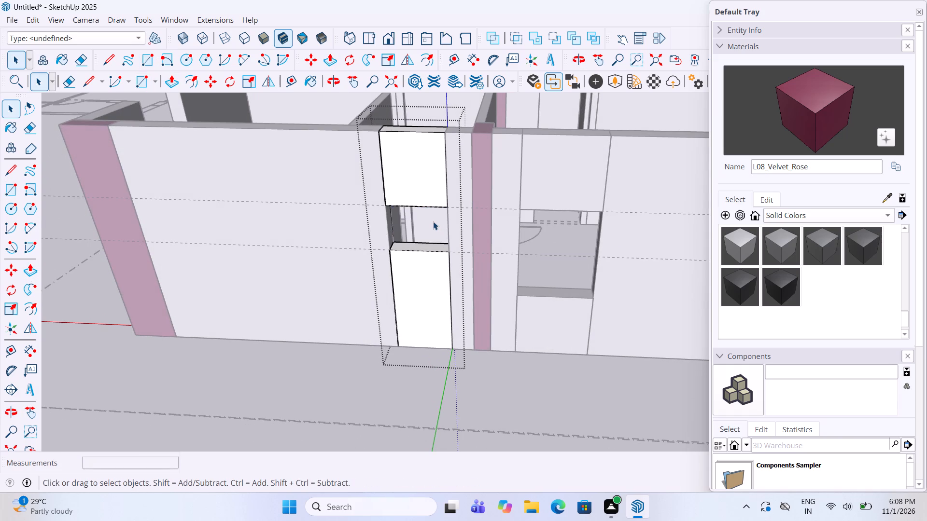
{"action": "left_click", "coordinate": [352, 385]}
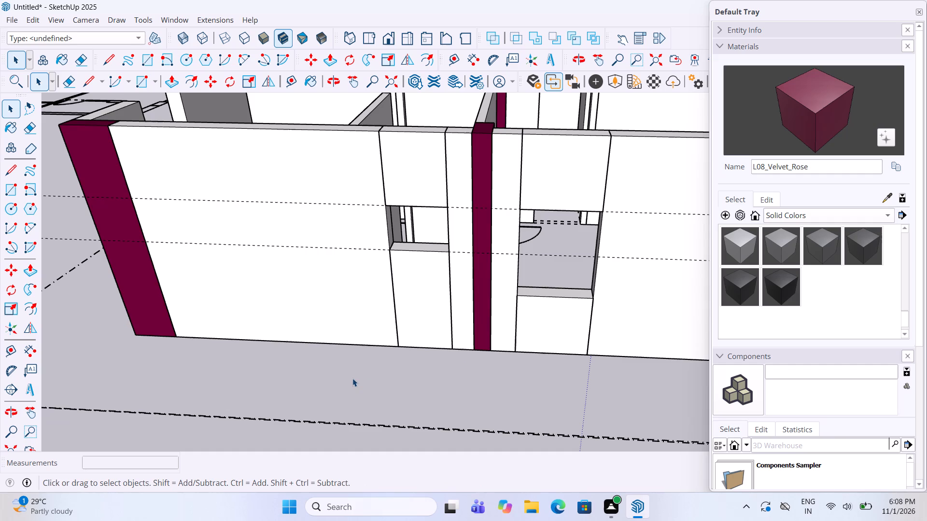
Raise the window footprint between the two end columns of the adjoining long wall 10' to the wall top, inside its group.
{"action": "scroll", "coordinate": [350, 384], "scroll_direction": "down", "scroll_amount": 5}
{"action": "middle_click_drag", "start_coordinate": [265, 303], "coordinate": [579, 354]}
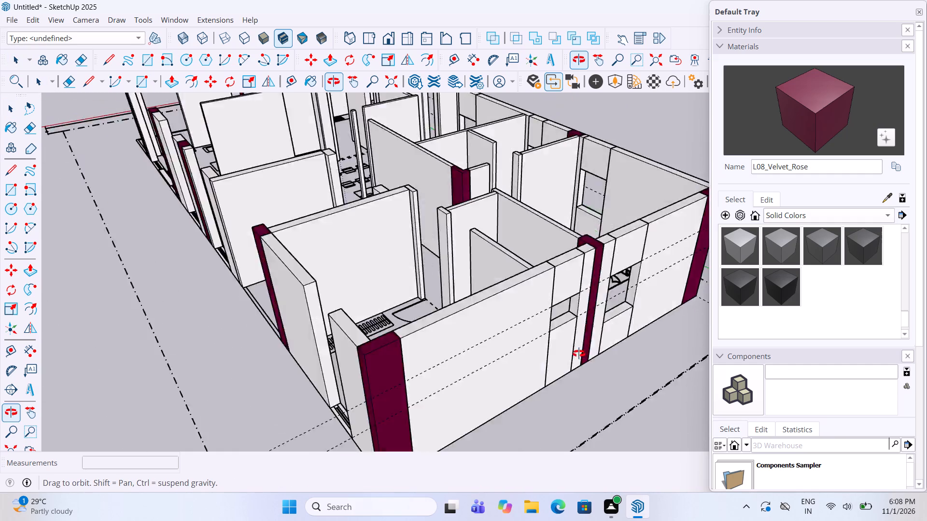
{"action": "middle_click_drag", "start_coordinate": [579, 354], "coordinate": [529, 333]}
{"action": "scroll", "coordinate": [534, 262], "scroll_direction": "down", "scroll_amount": 5}
{"action": "scroll", "coordinate": [537, 365], "scroll_direction": "up", "scroll_amount": 4}
{"action": "middle_click_drag", "start_coordinate": [475, 377], "coordinate": [533, 408]}
{"action": "scroll", "coordinate": [528, 302], "scroll_direction": "down", "scroll_amount": 5}
{"action": "scroll", "coordinate": [581, 382], "scroll_direction": "up", "scroll_amount": 5}
{"action": "scroll", "coordinate": [531, 354], "scroll_direction": "up", "scroll_amount": 6}
{"action": "double_click", "coordinate": [530, 352]}
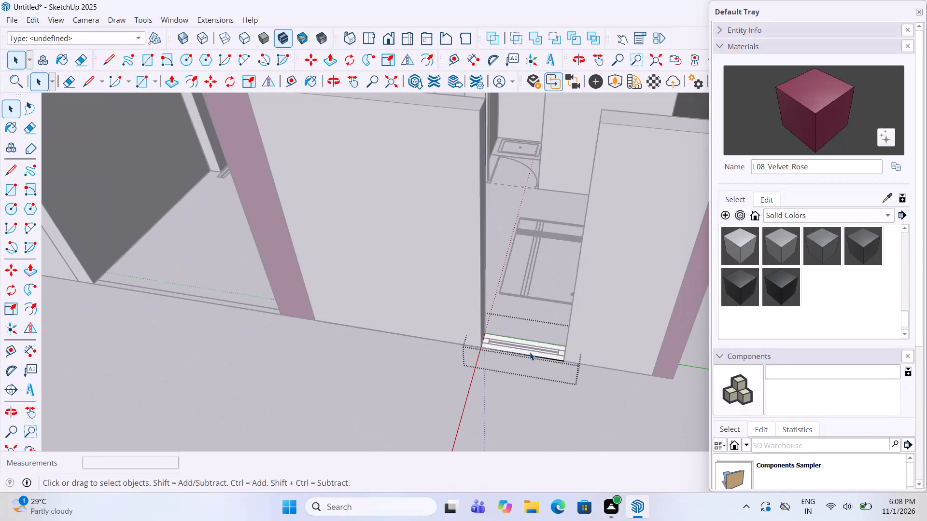
{"action": "key", "text": "p"}
{"action": "left_click", "coordinate": [530, 348]}
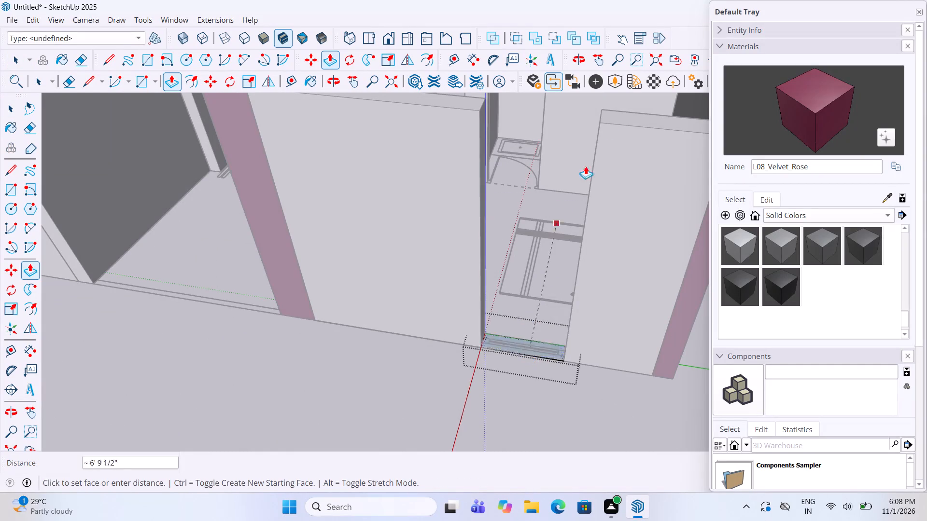
{"action": "left_click", "coordinate": [625, 119]}
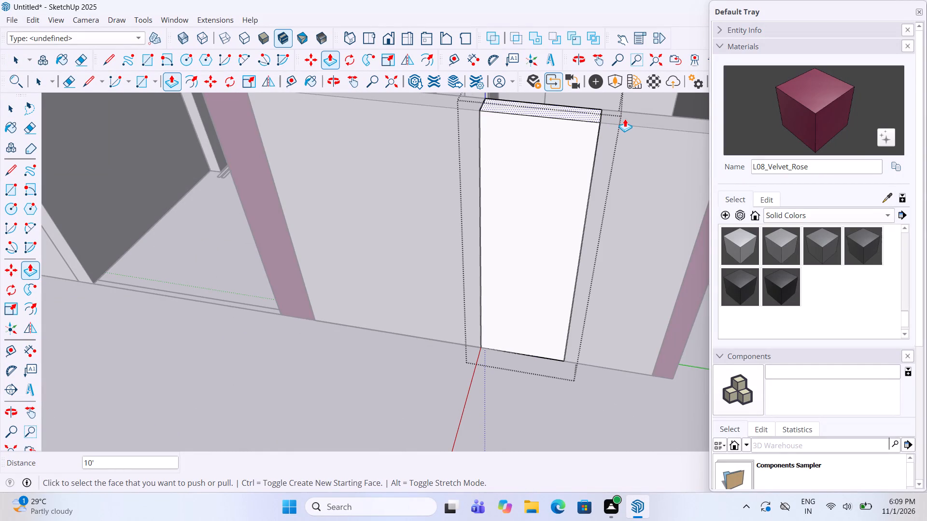
{"action": "key", "text": "space"}
{"action": "left_click", "coordinate": [444, 398]}
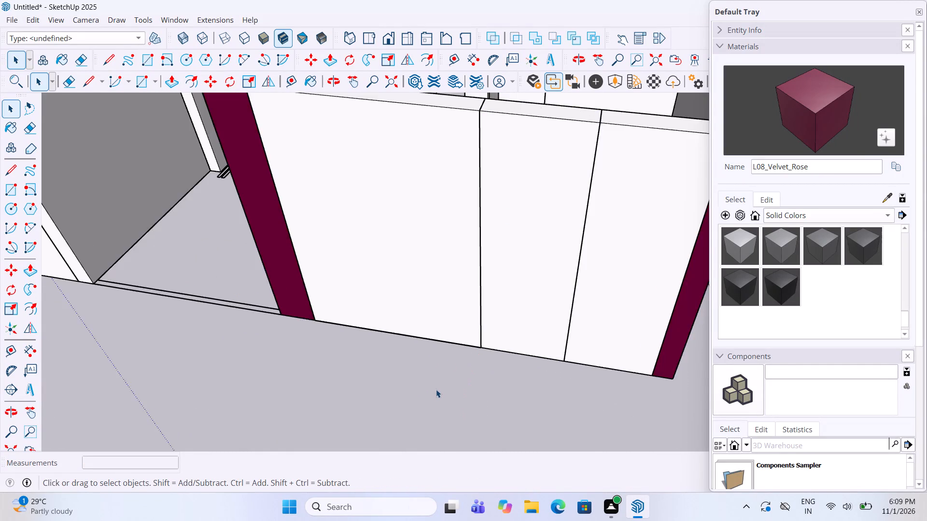
Place horizontal guides on this long wall's outer face, one 3' above its base and another 4' above that one.
{"action": "scroll", "coordinate": [436, 389], "scroll_direction": "down", "scroll_amount": 2}
{"action": "middle_click_drag", "start_coordinate": [440, 386], "coordinate": [448, 383]}
{"action": "scroll", "coordinate": [445, 369], "scroll_direction": "down", "scroll_amount": 7}
{"action": "middle_click_drag", "start_coordinate": [546, 356], "coordinate": [576, 318]}
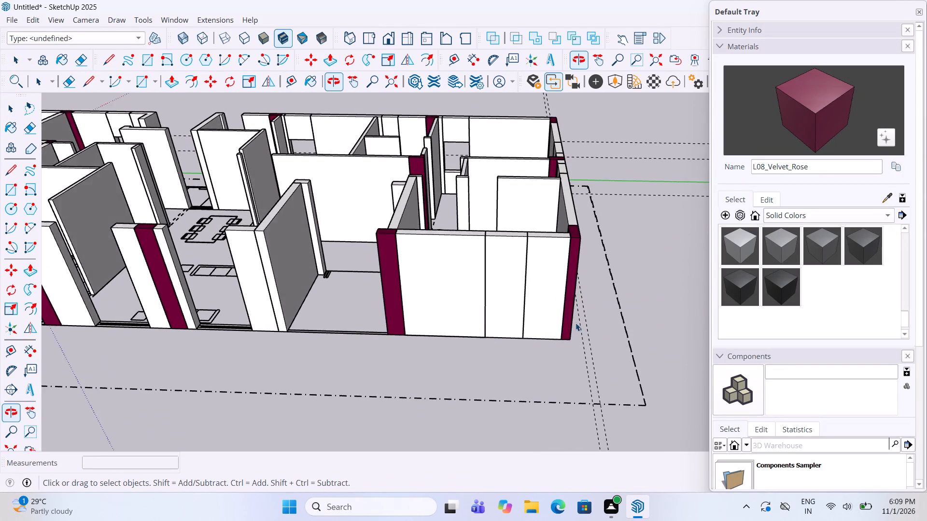
{"action": "scroll", "coordinate": [554, 283], "scroll_direction": "up", "scroll_amount": 3}
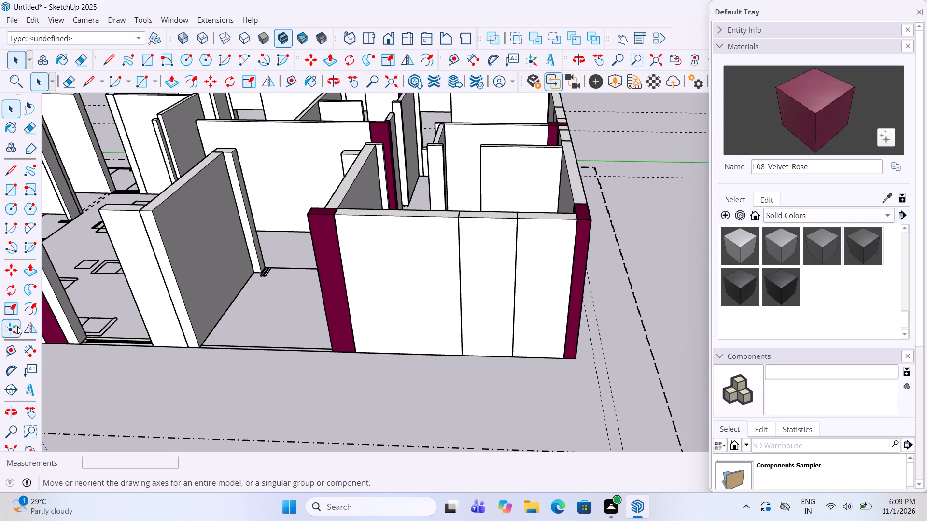
{"action": "left_click", "coordinate": [10, 341]}
{"action": "left_click", "coordinate": [10, 355]}
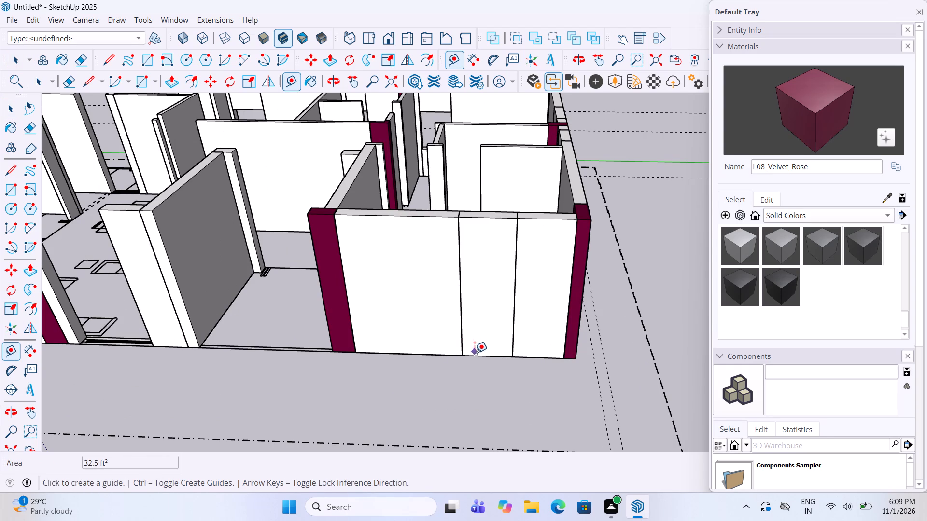
{"action": "left_click", "coordinate": [476, 355]}
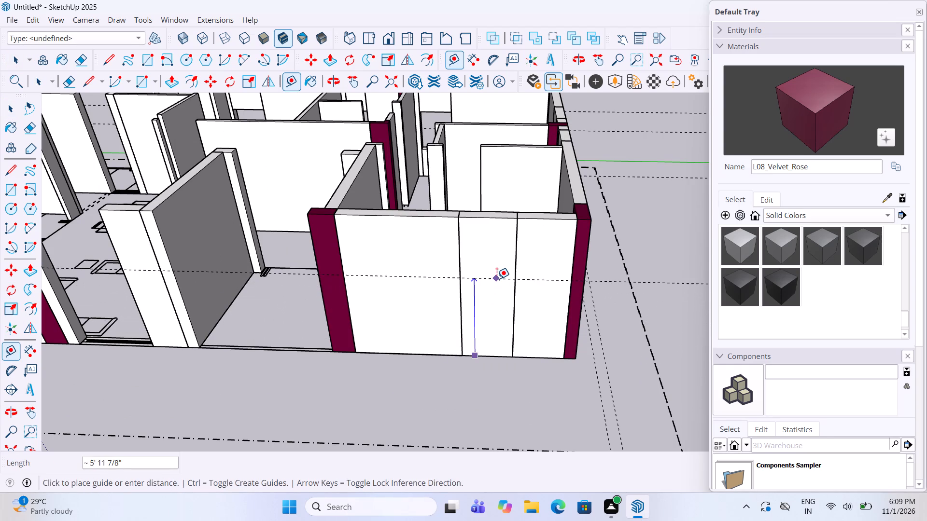
{"action": "type", "text": "3'"}
{"action": "key", "text": "Return"}
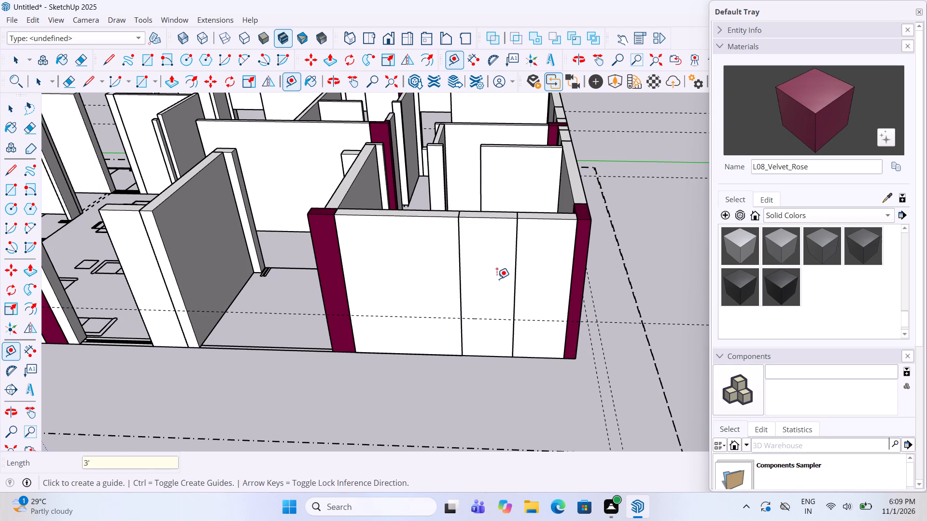
{"action": "left_click", "coordinate": [476, 319]}
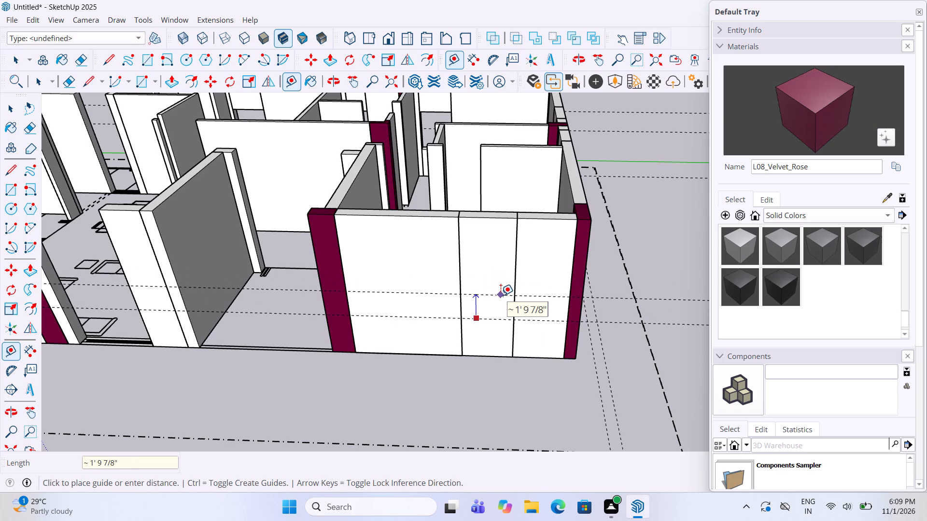
{"action": "type", "text": "4'"}
{"action": "key", "text": "Return"}
{"action": "key", "text": "space"}
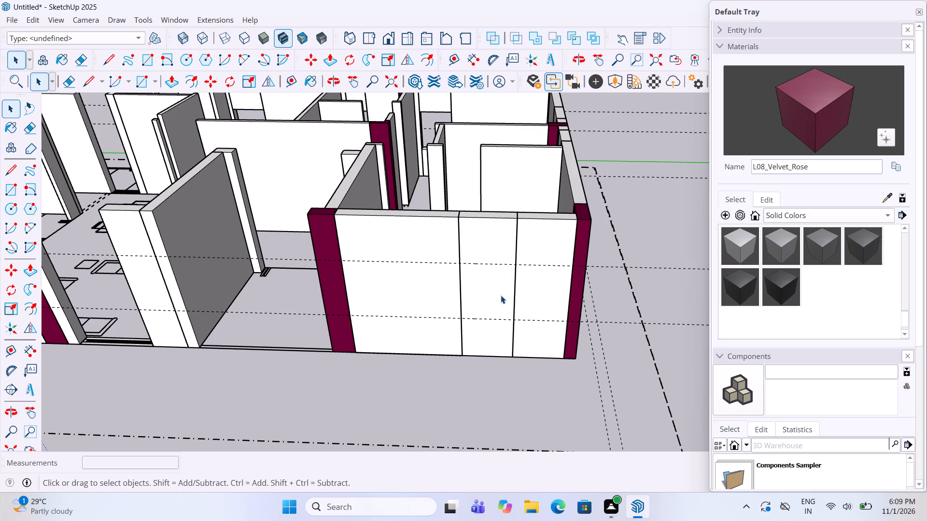
Draw a full-width 4' by 3' 3" rectangle between the two guides on the new window block's outer face, inside its group.
{"action": "double_click", "coordinate": [499, 292]}
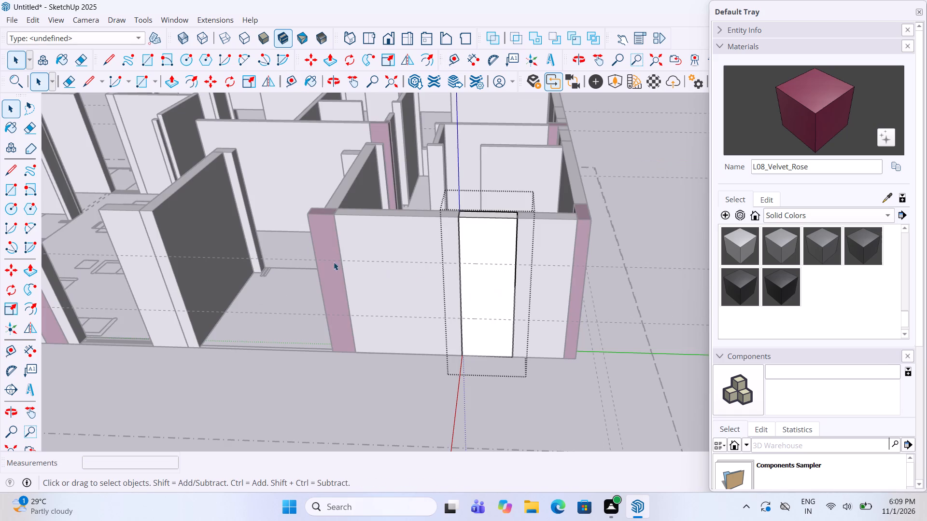
{"action": "left_click", "coordinate": [6, 189]}
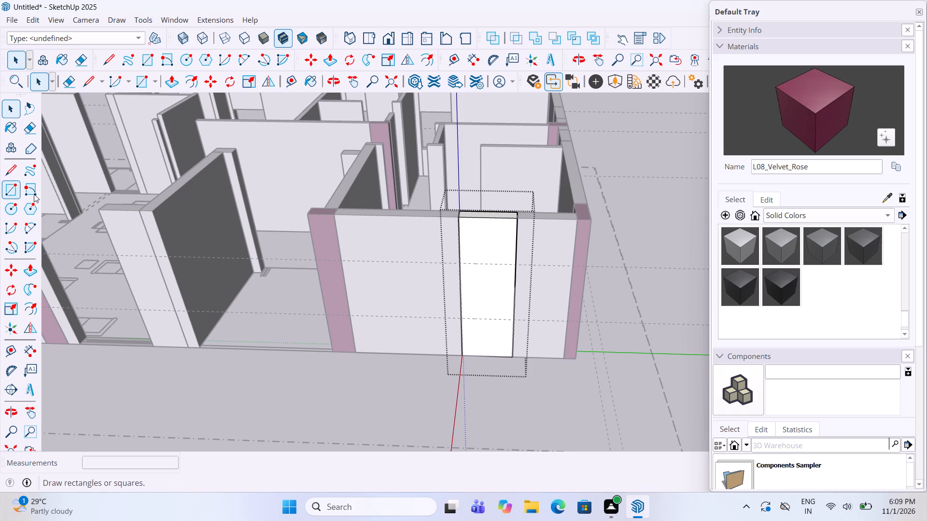
{"action": "left_click", "coordinate": [460, 320]}
{"action": "left_click", "coordinate": [519, 263]}
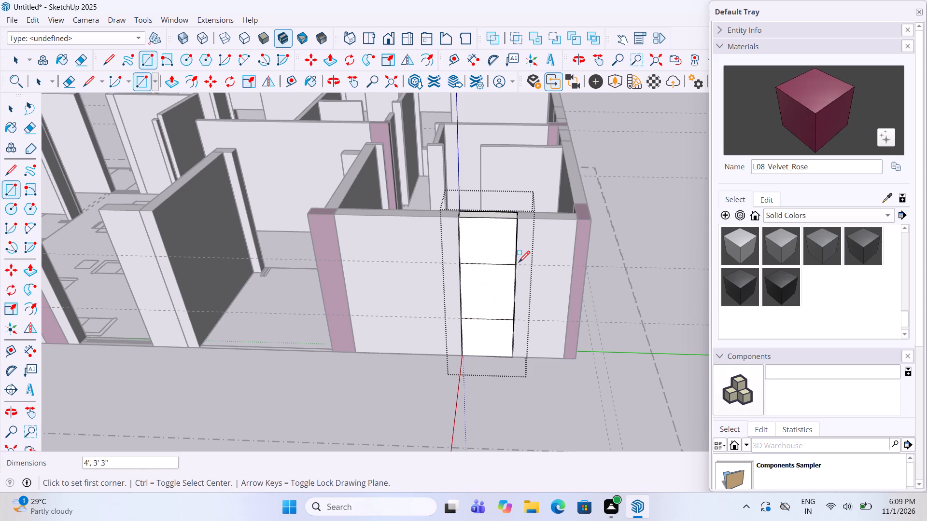
Push this rectangle 9" inward and delete its remaining face to cut the window opening.
{"action": "key", "text": "p"}
{"action": "left_click", "coordinate": [492, 296]}
{"action": "left_click", "coordinate": [489, 274]}
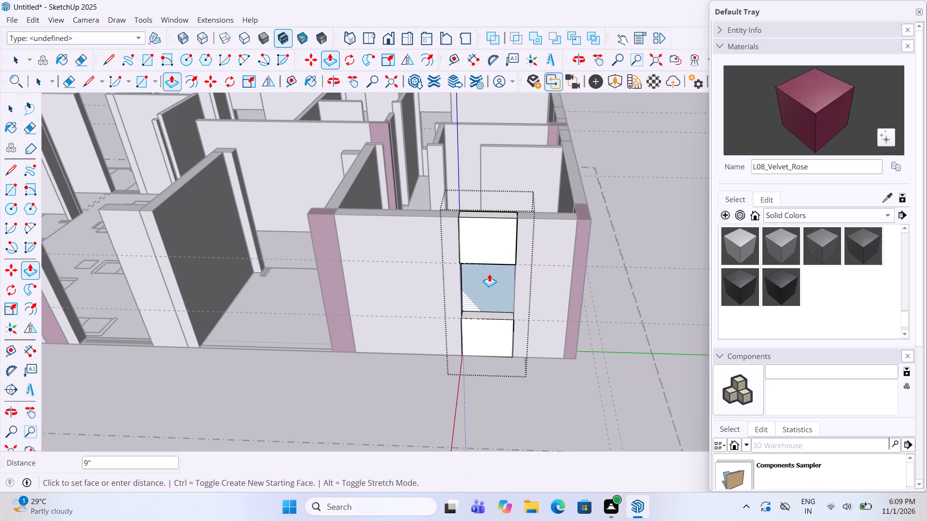
{"action": "left_click", "coordinate": [489, 274]}
{"action": "key", "text": "Delete"}
{"action": "key", "text": "space"}
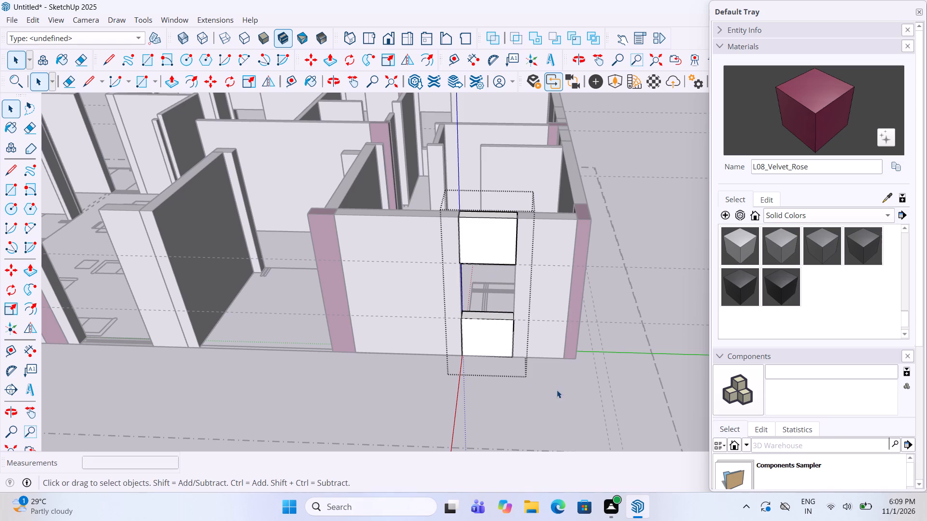
{"action": "left_click", "coordinate": [560, 388]}
Examine the unraised window footprints between the short wall pieces and columns farther along the same long wall.
{"action": "scroll", "coordinate": [551, 370], "scroll_direction": "down", "scroll_amount": 2}
{"action": "middle_click_drag", "start_coordinate": [213, 181], "coordinate": [689, 322]}
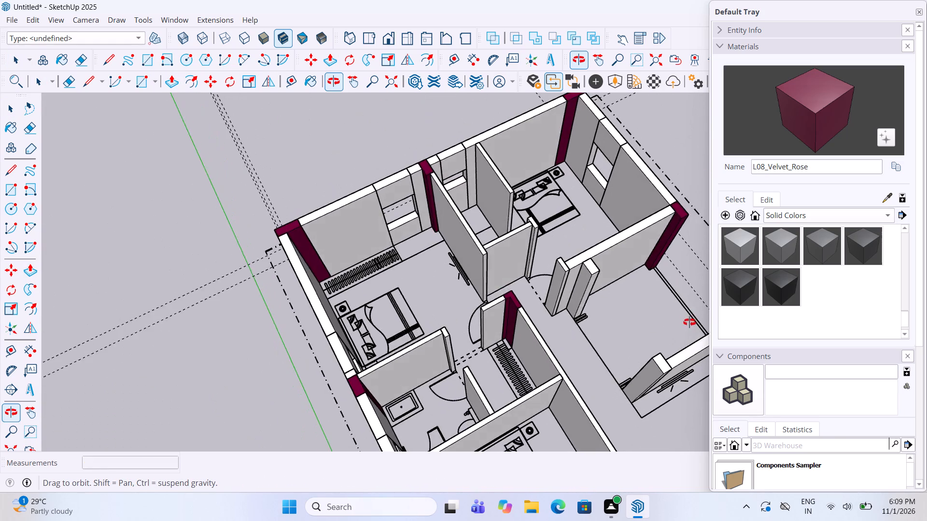
{"action": "middle_click_drag", "start_coordinate": [689, 322], "coordinate": [282, 218]}
{"action": "scroll", "coordinate": [572, 322], "scroll_direction": "down", "scroll_amount": 3}
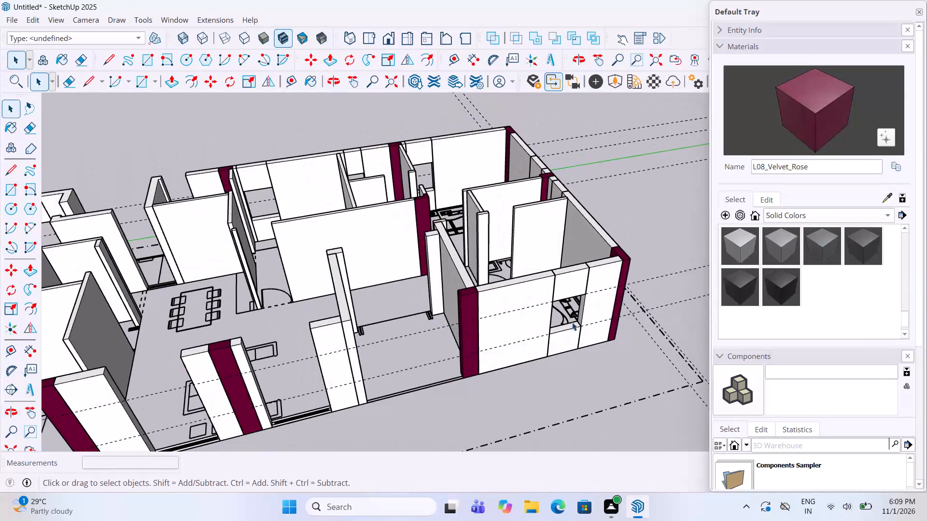
{"action": "middle_click_drag", "start_coordinate": [572, 322], "coordinate": [484, 326]}
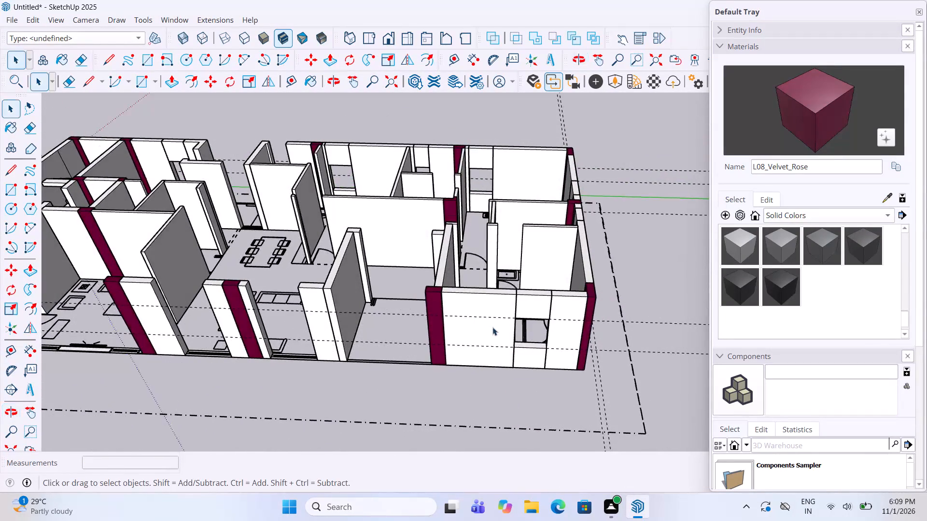
{"action": "scroll", "coordinate": [492, 327], "scroll_direction": "down", "scroll_amount": 5}
{"action": "scroll", "coordinate": [338, 324], "scroll_direction": "up", "scroll_amount": 6}
{"action": "middle_click_drag", "start_coordinate": [328, 323], "coordinate": [308, 390]}
{"action": "scroll", "coordinate": [675, 286], "scroll_direction": "down", "scroll_amount": 3}
{"action": "scroll", "coordinate": [409, 346], "scroll_direction": "up", "scroll_amount": 8}
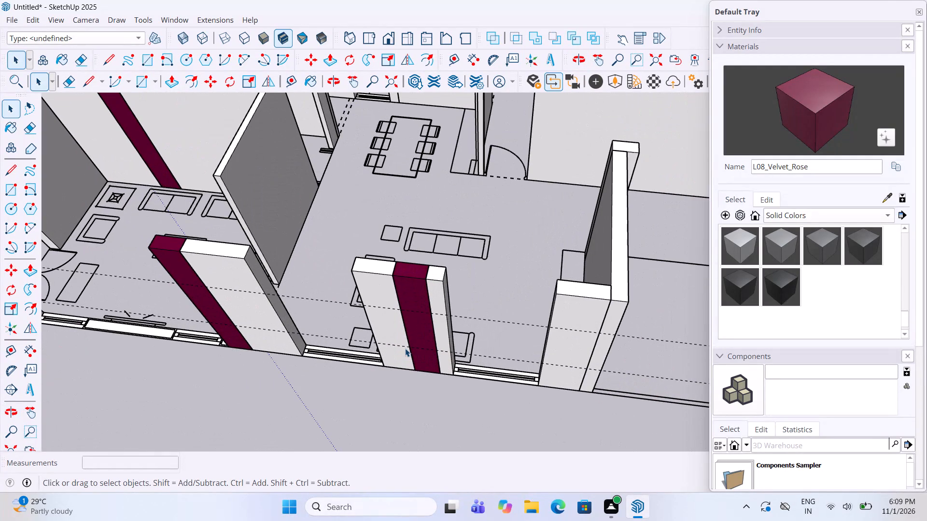
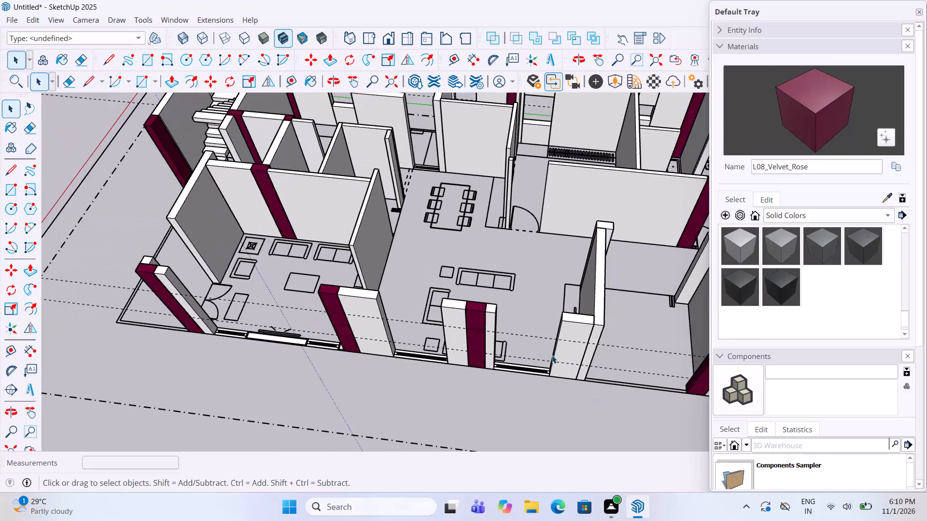
Extrude the small rectangular pier footprint behind the front-wall column, at the end of the dashed lines, up to the adjacent wall's top.
{"action": "scroll", "coordinate": [484, 344], "scroll_direction": "up", "scroll_amount": 5}
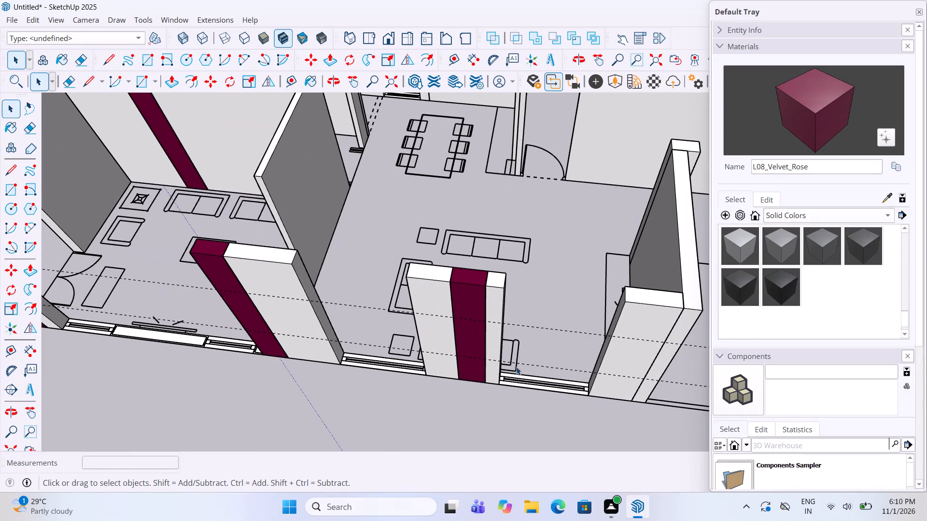
{"action": "middle_click_drag", "start_coordinate": [520, 370], "coordinate": [561, 461]}
{"action": "scroll", "coordinate": [533, 293], "scroll_direction": "down", "scroll_amount": 3}
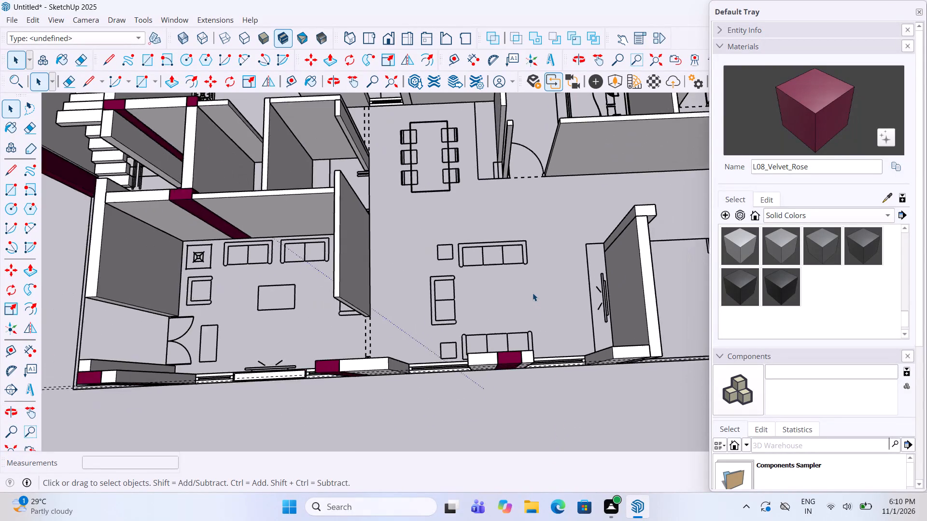
{"action": "scroll", "coordinate": [533, 293], "scroll_direction": "down", "scroll_amount": 2}
{"action": "scroll", "coordinate": [370, 342], "scroll_direction": "up", "scroll_amount": 5}
{"action": "middle_click_drag", "start_coordinate": [341, 335], "coordinate": [344, 384]}
{"action": "scroll", "coordinate": [368, 388], "scroll_direction": "up", "scroll_amount": 3}
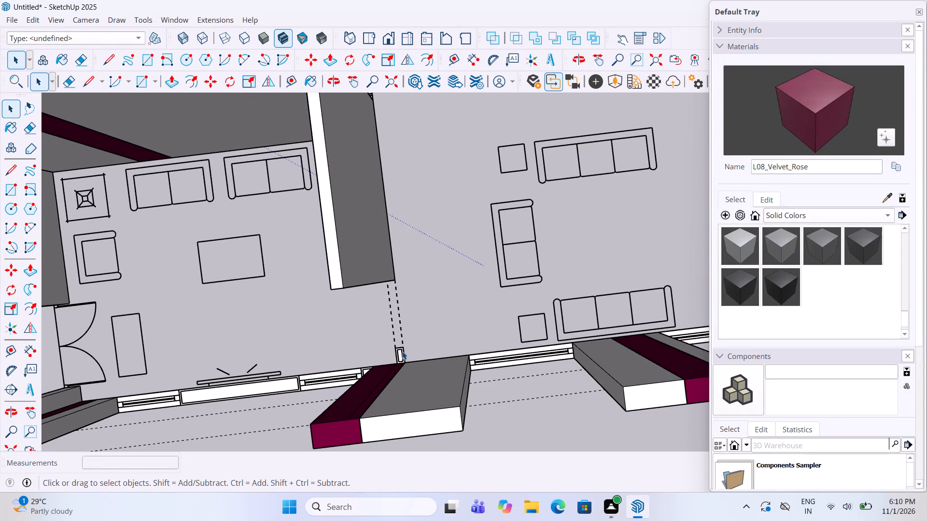
{"action": "left_click", "coordinate": [399, 355]}
{"action": "left_click", "coordinate": [399, 355]}
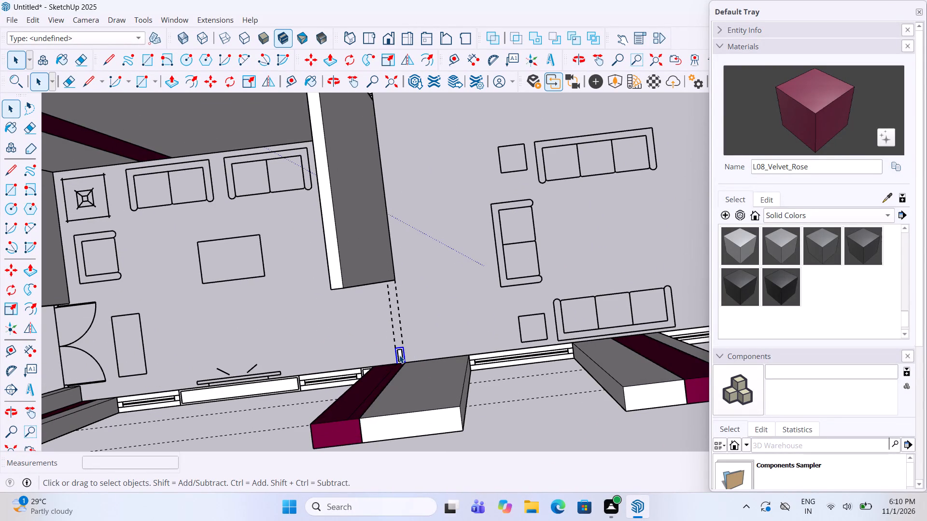
{"action": "double_click", "coordinate": [399, 355]}
{"action": "key", "text": "p"}
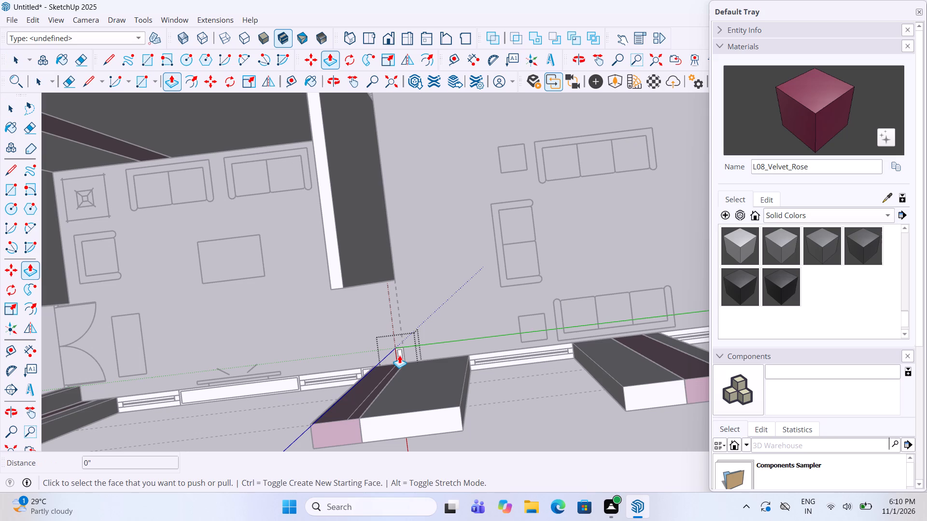
{"action": "left_click", "coordinate": [399, 349]}
{"action": "scroll", "coordinate": [397, 322], "scroll_direction": "down", "scroll_amount": 7}
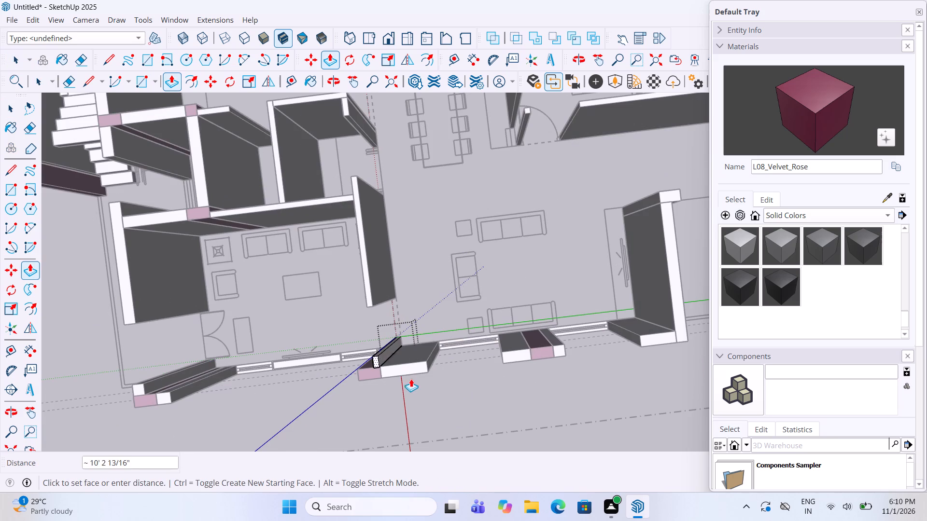
{"action": "left_click", "coordinate": [403, 364]}
{"action": "key", "text": "space"}
{"action": "left_click", "coordinate": [420, 259]}
Extrude the window footprint in the front wall between the two maroon columns up to the top of the adjacent wall.
{"action": "middle_click_drag", "start_coordinate": [438, 376], "coordinate": [408, 343]}
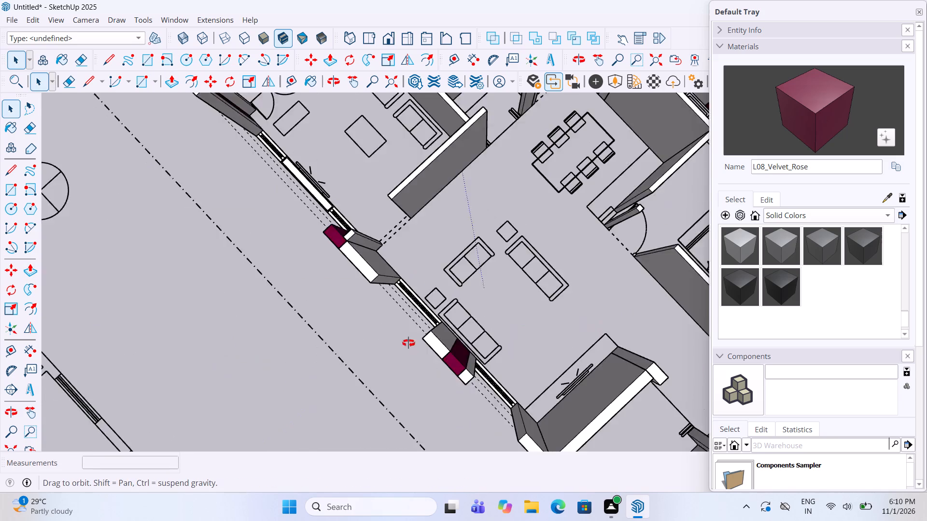
{"action": "middle_click_drag", "start_coordinate": [408, 343], "coordinate": [614, 205]}
{"action": "scroll", "coordinate": [497, 367], "scroll_direction": "up", "scroll_amount": 4}
{"action": "middle_click_drag", "start_coordinate": [497, 367], "coordinate": [497, 405]}
{"action": "scroll", "coordinate": [445, 383], "scroll_direction": "up", "scroll_amount": 3}
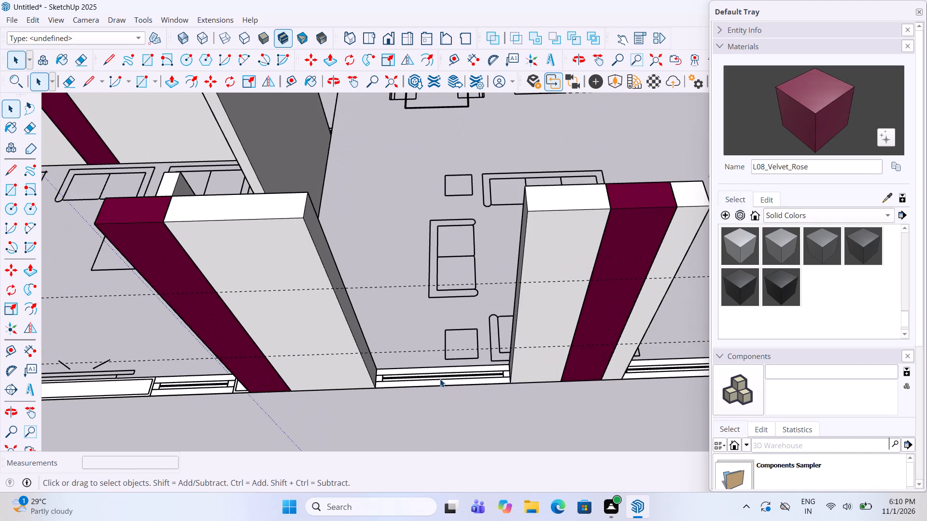
{"action": "double_click", "coordinate": [440, 379]}
{"action": "key", "text": "p"}
{"action": "left_click", "coordinate": [440, 373]}
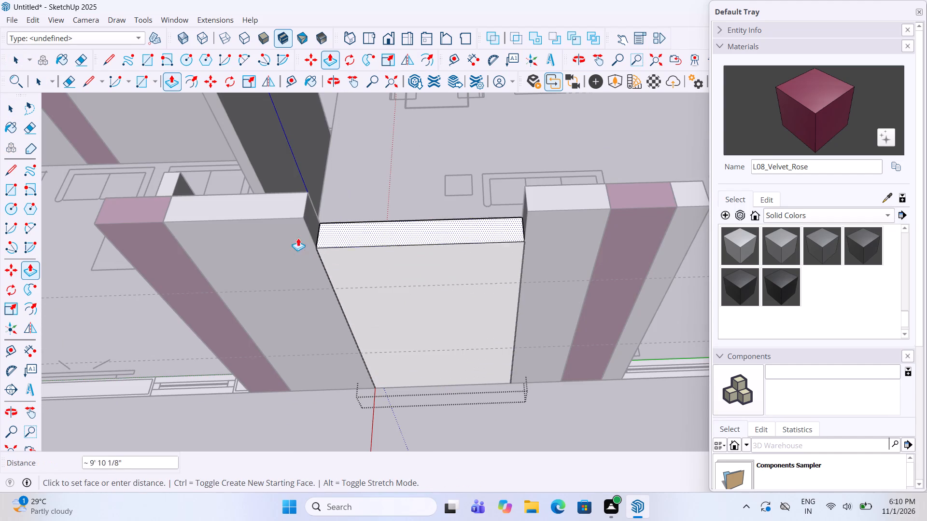
{"action": "left_click", "coordinate": [280, 211]}
{"action": "key", "text": "space"}
{"action": "left_click", "coordinate": [467, 401]}
Cut a 4' by 5' window opening between the guide lines through the 9" wall panel between the two maroon columns.
{"action": "scroll", "coordinate": [425, 319], "scroll_direction": "down", "scroll_amount": 5}
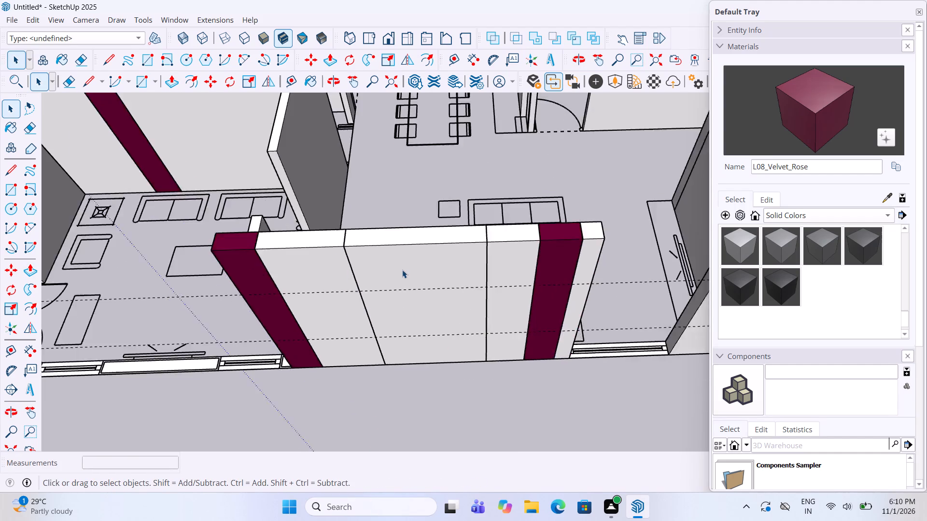
{"action": "scroll", "coordinate": [402, 270], "scroll_direction": "down", "scroll_amount": 1}
{"action": "middle_click_drag", "start_coordinate": [401, 269], "coordinate": [379, 254]}
{"action": "scroll", "coordinate": [400, 280], "scroll_direction": "up", "scroll_amount": 1}
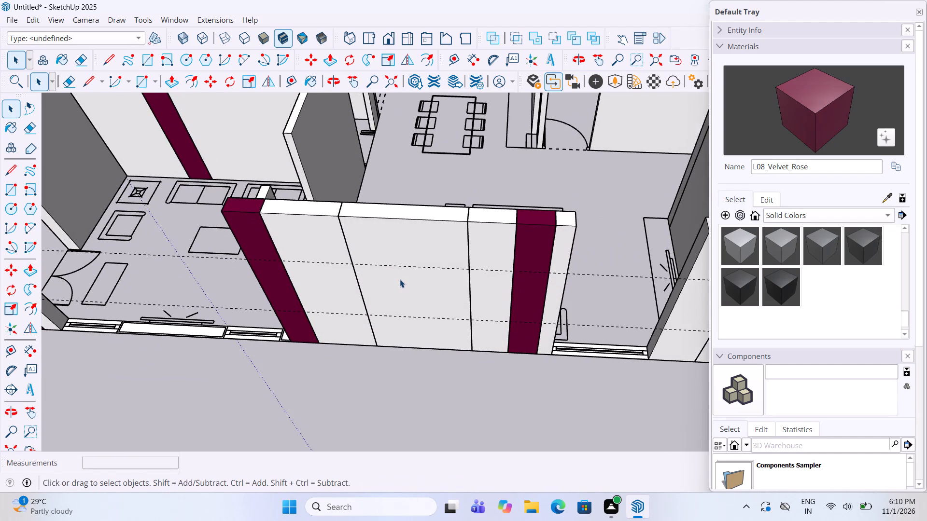
{"action": "double_click", "coordinate": [400, 279]}
{"action": "left_click", "coordinate": [12, 178]}
{"action": "left_click", "coordinate": [12, 197]}
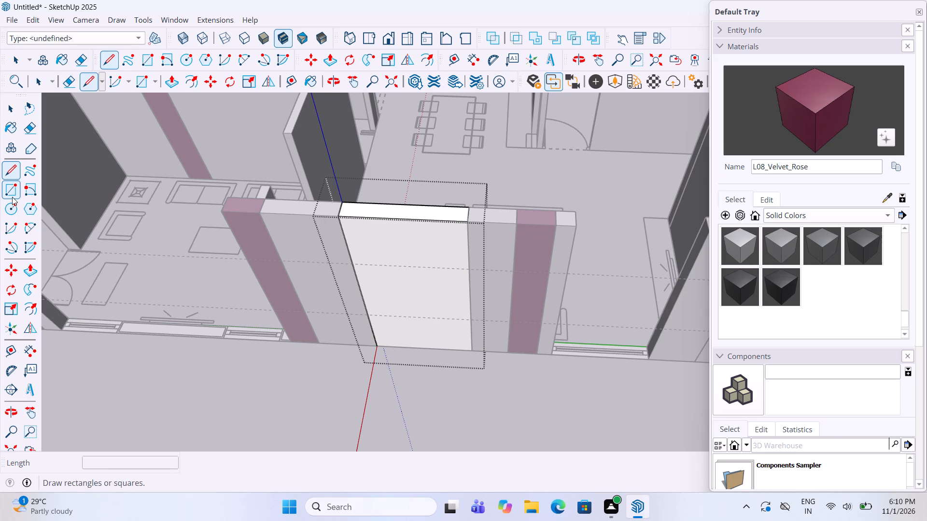
{"action": "left_click", "coordinate": [371, 315]}
{"action": "left_click", "coordinate": [468, 271]}
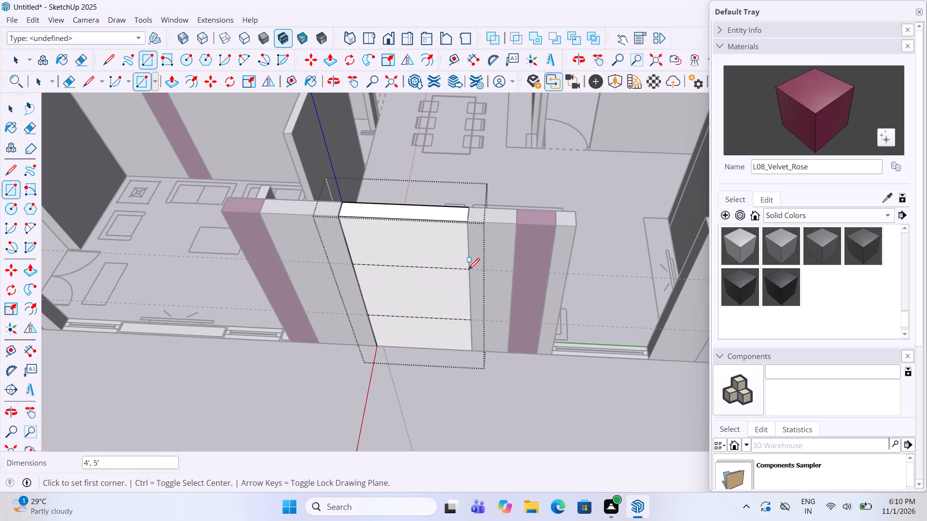
{"action": "key", "text": "p"}
{"action": "left_click", "coordinate": [428, 299]}
{"action": "left_click", "coordinate": [449, 274]}
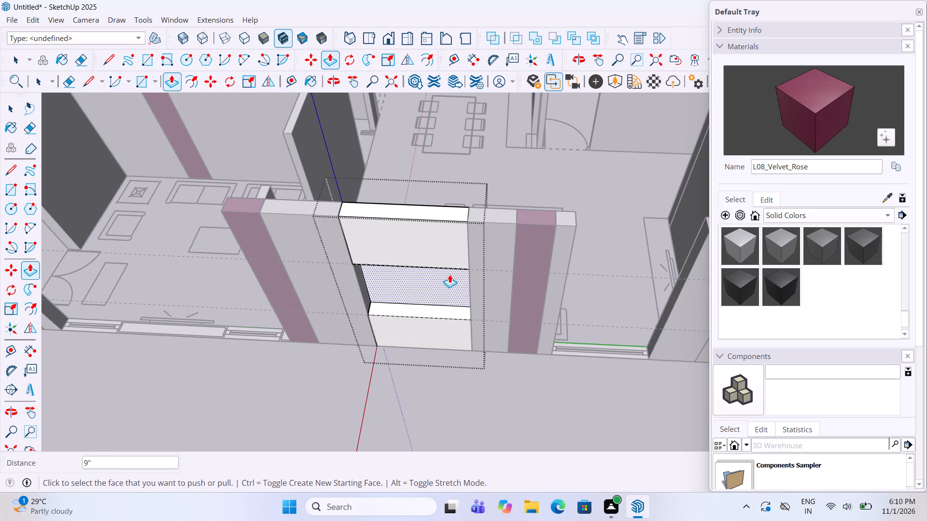
{"action": "left_click", "coordinate": [449, 274]}
{"action": "key", "text": "Delete"}
{"action": "key", "text": "space"}
{"action": "left_click", "coordinate": [435, 381]}
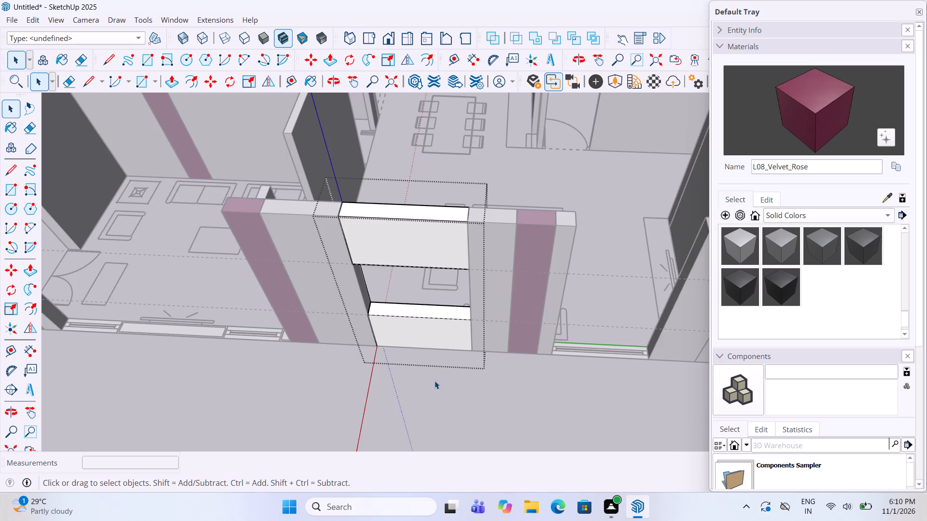
Extrude the next front-wall window footprint, between the second maroon column and the corner wall, up to the adjacent wall's top.
{"action": "middle_click_drag", "start_coordinate": [336, 216], "coordinate": [415, 188]}
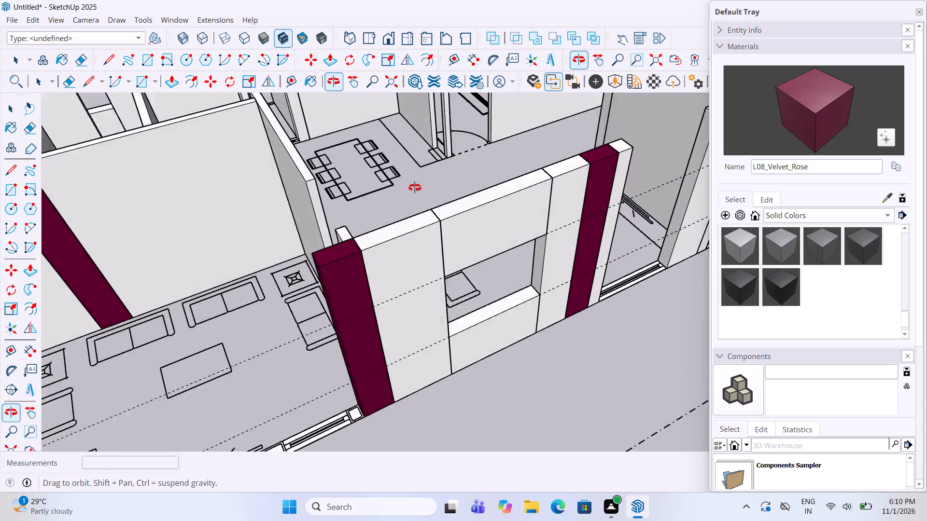
{"action": "middle_click_drag", "start_coordinate": [415, 188], "coordinate": [396, 186]}
{"action": "scroll", "coordinate": [363, 219], "scroll_direction": "down", "scroll_amount": 5}
{"action": "middle_click_drag", "start_coordinate": [578, 242], "coordinate": [448, 274]}
{"action": "scroll", "coordinate": [521, 299], "scroll_direction": "up", "scroll_amount": 4}
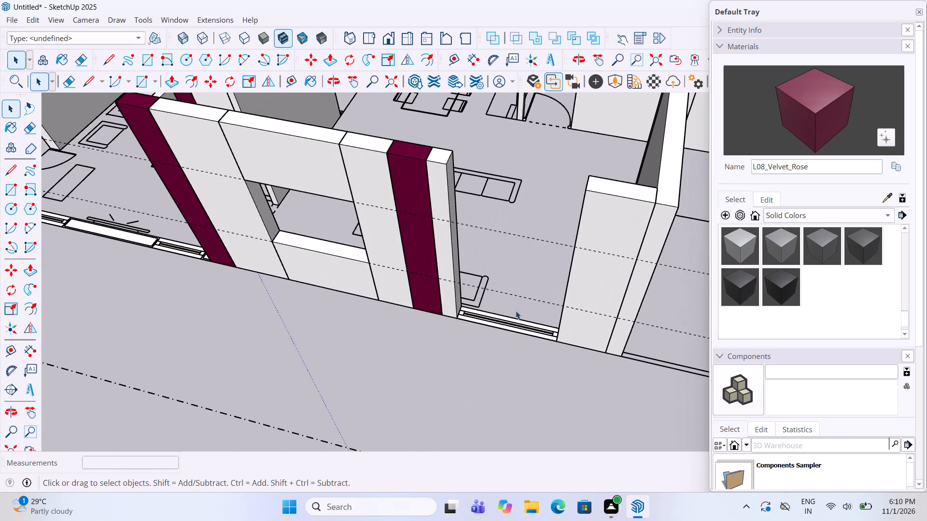
{"action": "double_click", "coordinate": [510, 321]}
{"action": "key", "text": "p"}
{"action": "left_click", "coordinate": [510, 319]}
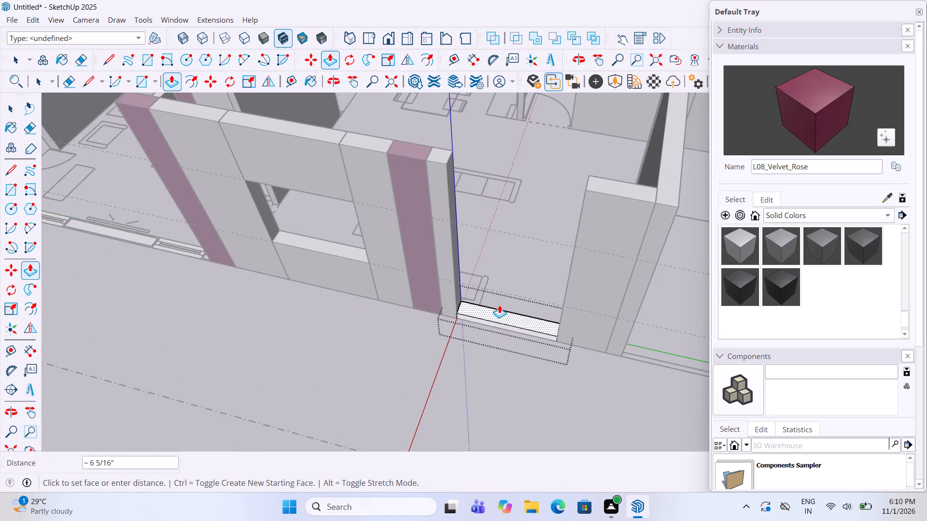
{"action": "left_click", "coordinate": [433, 156]}
{"action": "key", "text": "space"}
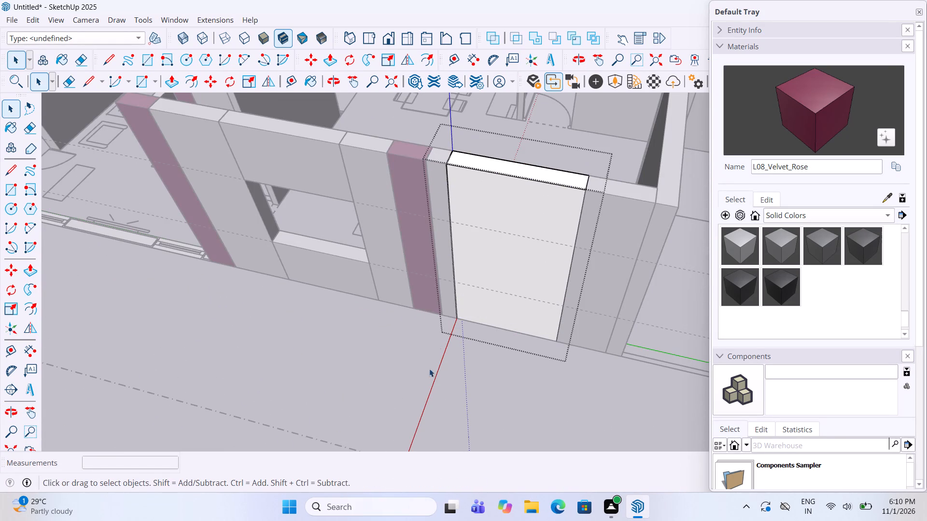
{"action": "left_click", "coordinate": [427, 385]}
Cut a 4' by 5' window opening between the guide lines through the new 9" wall panel beside the corner wall.
{"action": "left_click", "coordinate": [530, 258]}
{"action": "left_click", "coordinate": [530, 258]}
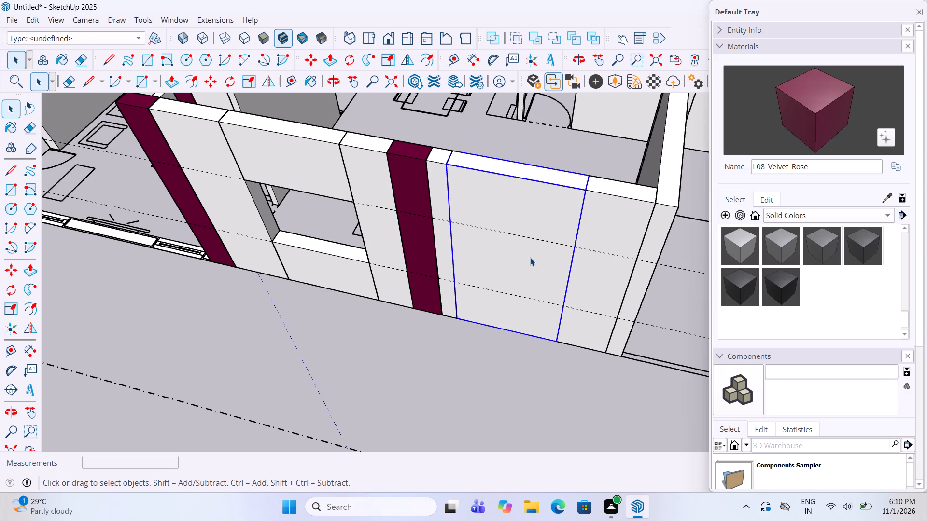
{"action": "double_click", "coordinate": [523, 246]}
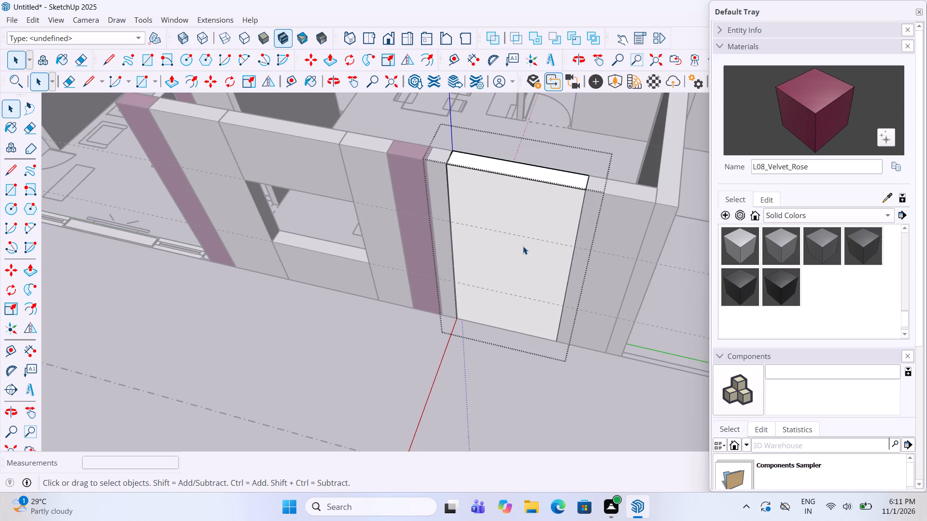
{"action": "left_click", "coordinate": [12, 191]}
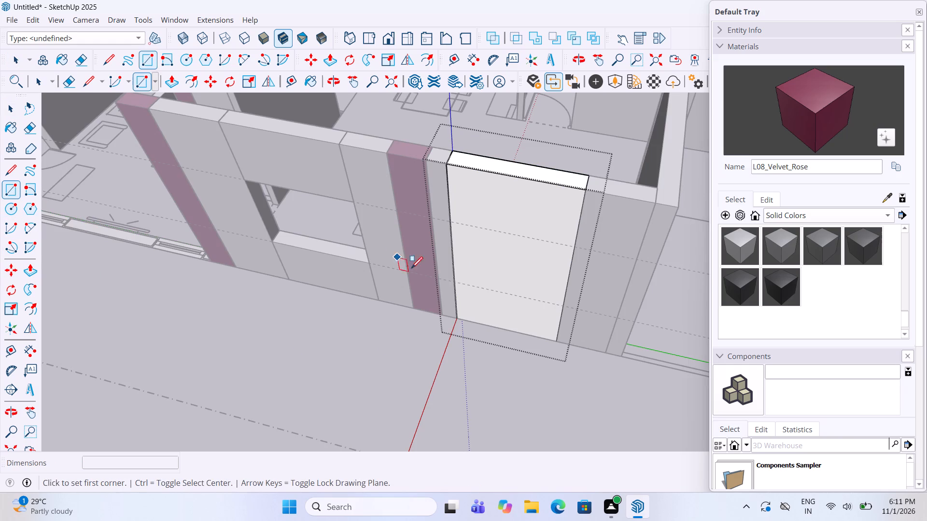
{"action": "left_click", "coordinate": [455, 285]}
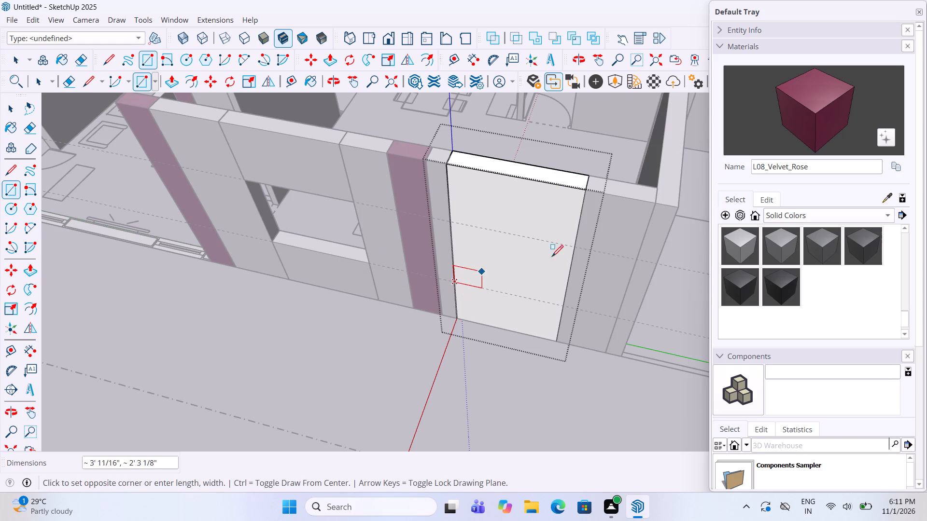
{"action": "left_click", "coordinate": [574, 247]}
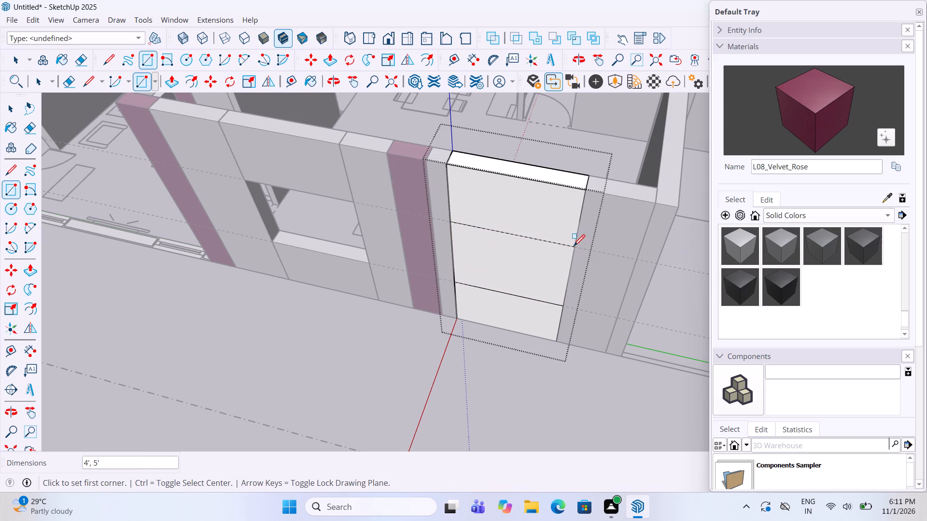
{"action": "key", "text": "p"}
{"action": "left_click", "coordinate": [533, 274]}
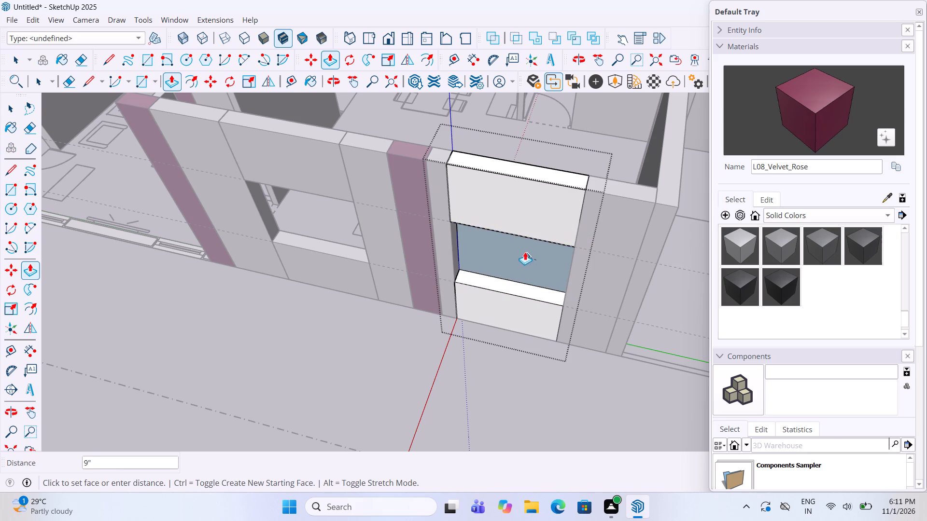
{"action": "left_click", "coordinate": [521, 247]}
{"action": "left_click", "coordinate": [521, 247]}
{"action": "key", "text": "Delete"}
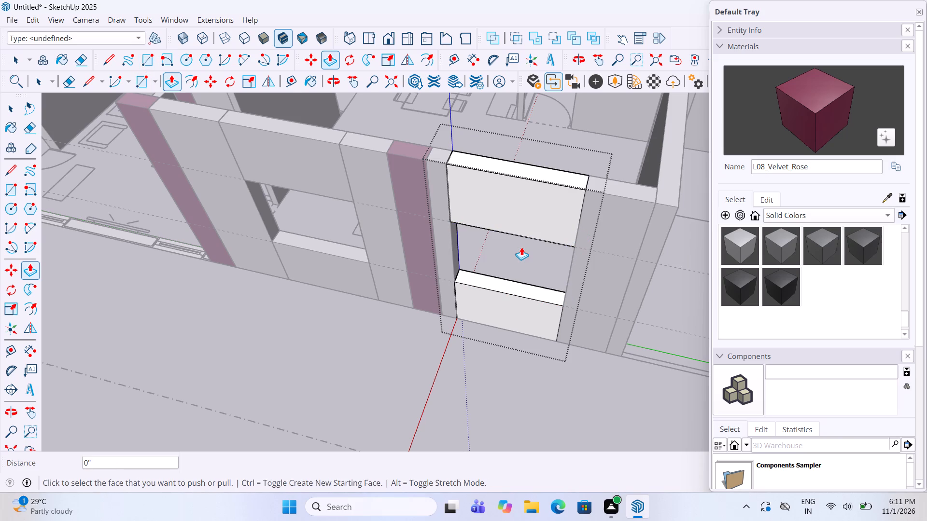
{"action": "key", "text": "space"}
{"action": "left_click", "coordinate": [426, 370]}
Extrude the small wall footprint between the maroon column and the TV-side window up to the top of the column.
{"action": "scroll", "coordinate": [442, 359], "scroll_direction": "down", "scroll_amount": 3}
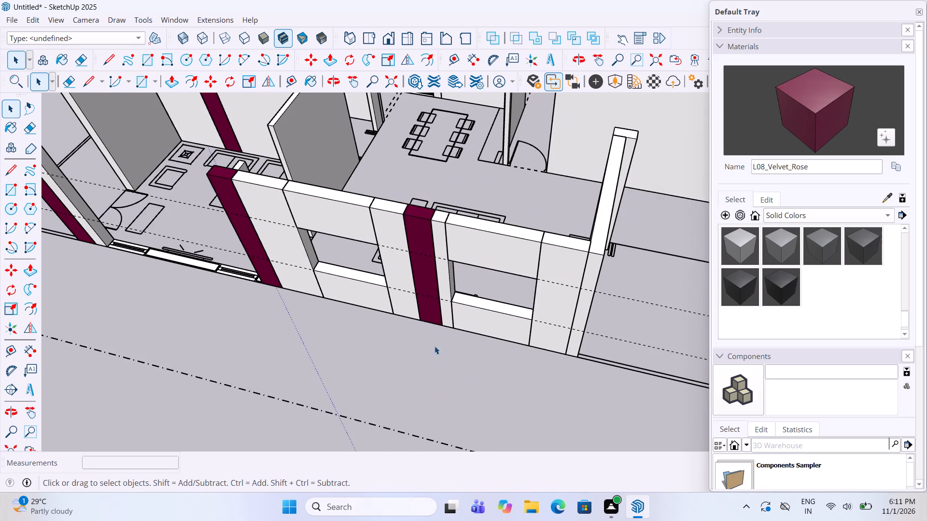
{"action": "middle_click_drag", "start_coordinate": [251, 215], "coordinate": [470, 212]}
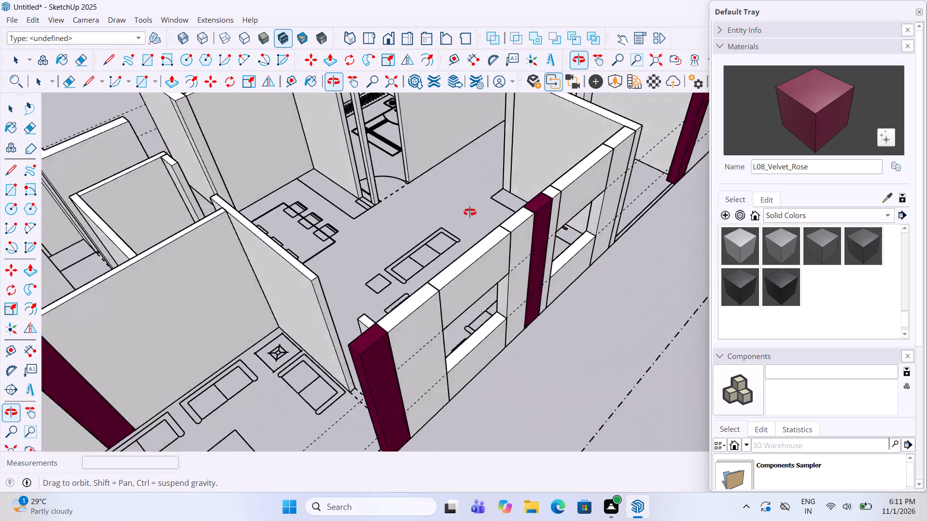
{"action": "middle_click_drag", "start_coordinate": [470, 212], "coordinate": [432, 217]}
{"action": "scroll", "coordinate": [445, 211], "scroll_direction": "down", "scroll_amount": 7}
{"action": "middle_click_drag", "start_coordinate": [442, 258], "coordinate": [315, 290]}
{"action": "middle_click_drag", "start_coordinate": [315, 290], "coordinate": [318, 285]}
{"action": "scroll", "coordinate": [332, 275], "scroll_direction": "up", "scroll_amount": 4}
{"action": "scroll", "coordinate": [393, 258], "scroll_direction": "up", "scroll_amount": 11}
{"action": "double_click", "coordinate": [374, 279]}
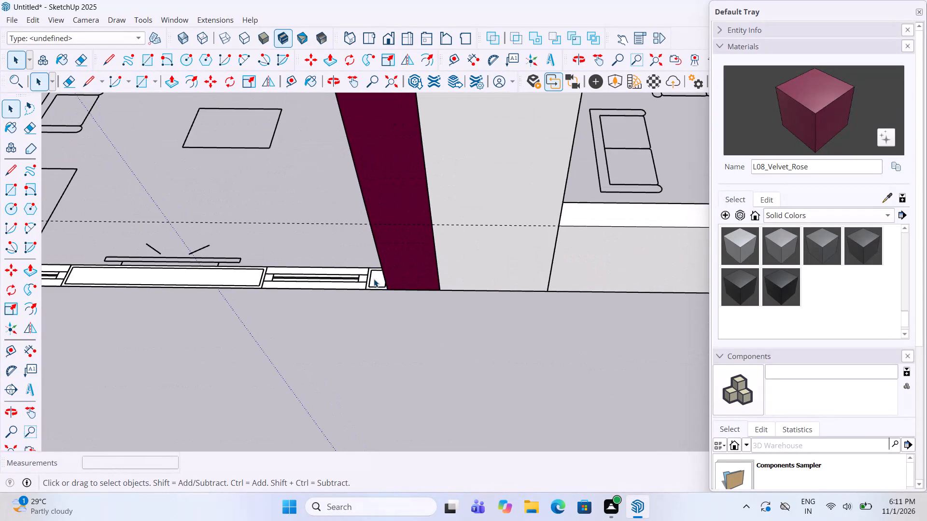
{"action": "key", "text": "p"}
{"action": "left_click", "coordinate": [379, 279]}
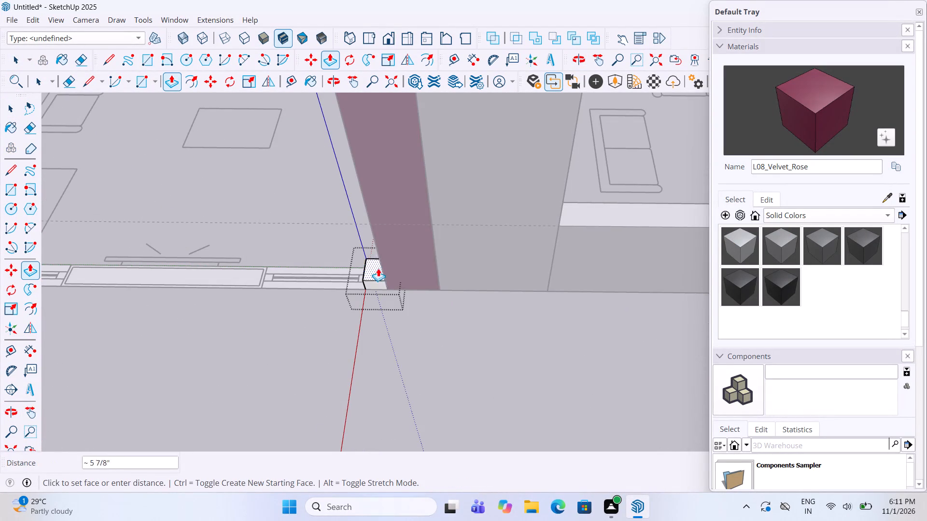
{"action": "scroll", "coordinate": [378, 268], "scroll_direction": "down", "scroll_amount": 5}
{"action": "left_click", "coordinate": [411, 100]}
{"action": "key", "text": "space"}
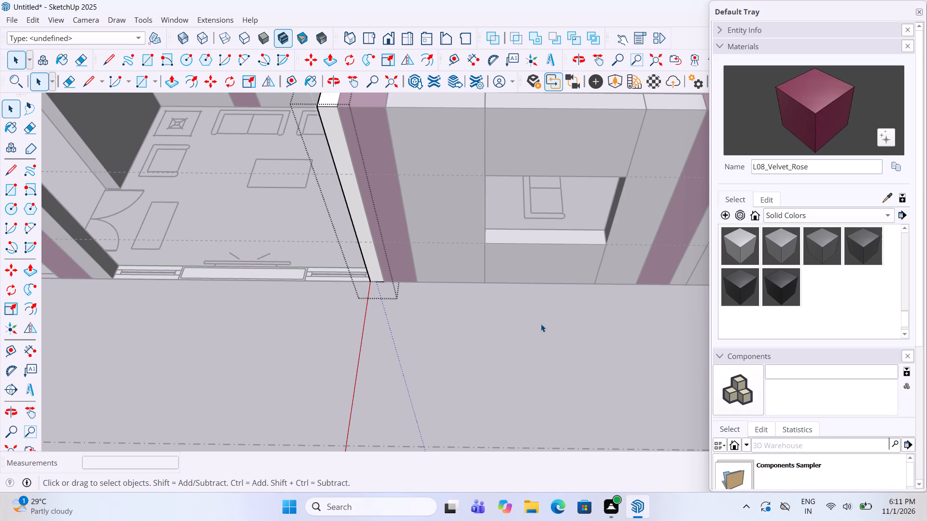
{"action": "left_click", "coordinate": [541, 324]}
Extrude the long wall footprint behind the TV, between the two window footprints, 10' high to match the adjacent walls.
{"action": "scroll", "coordinate": [619, 257], "scroll_direction": "down", "scroll_amount": 11}
{"action": "scroll", "coordinate": [471, 252], "scroll_direction": "up", "scroll_amount": 5}
{"action": "scroll", "coordinate": [508, 274], "scroll_direction": "up", "scroll_amount": 5}
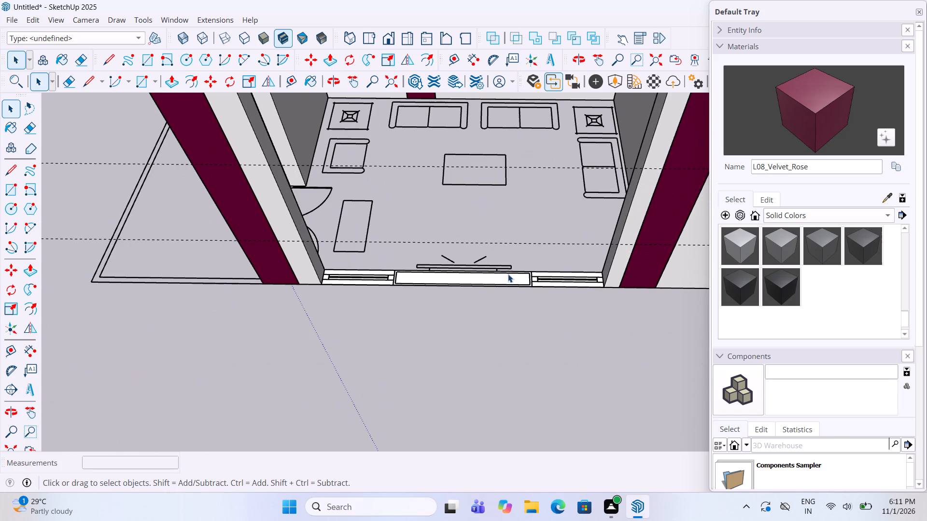
{"action": "double_click", "coordinate": [503, 278]}
{"action": "key", "text": "p"}
{"action": "left_click", "coordinate": [484, 274]}
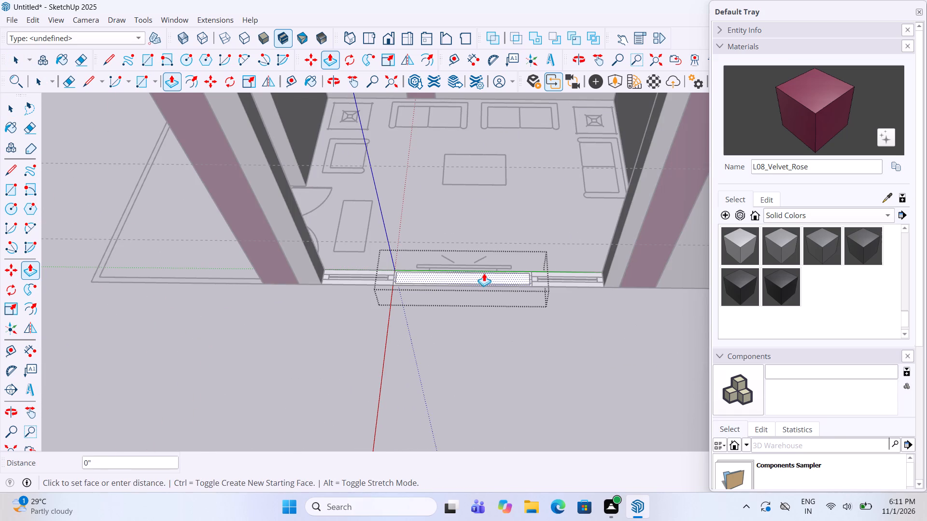
{"action": "scroll", "coordinate": [484, 269], "scroll_direction": "down", "scroll_amount": 5}
{"action": "left_click", "coordinate": [351, 173]}
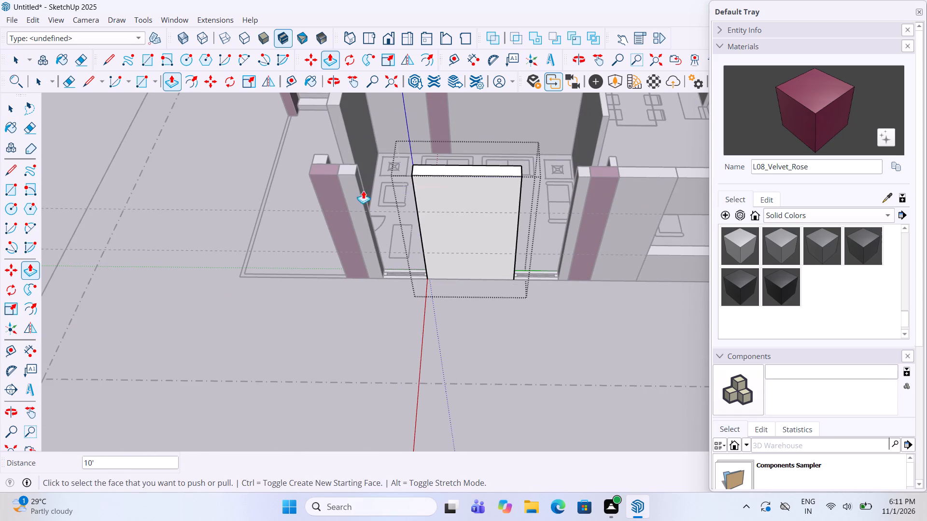
{"action": "key", "text": "space"}
{"action": "left_click", "coordinate": [523, 386]}
{"action": "scroll", "coordinate": [524, 362], "scroll_direction": "down", "scroll_amount": 3}
{"action": "middle_click_drag", "start_coordinate": [524, 361], "coordinate": [756, 321]}
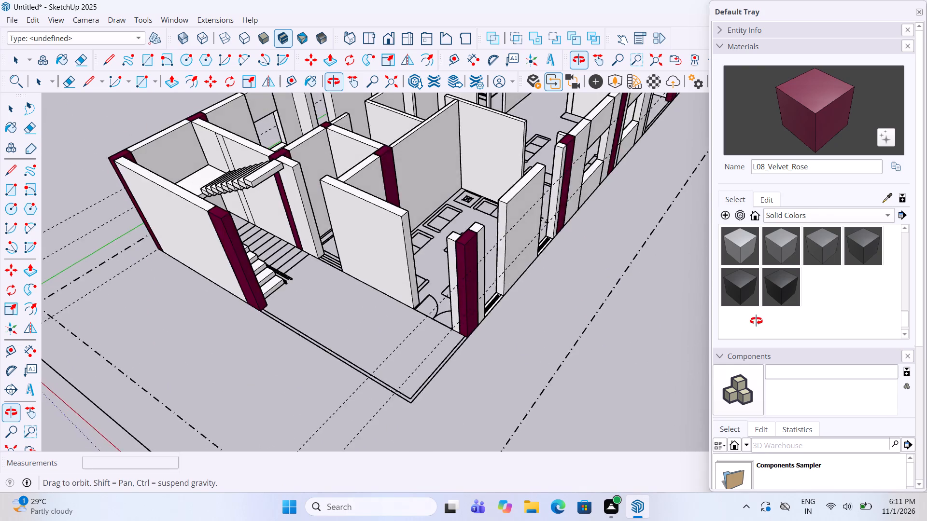
Extrude the front-wall window footprint between the corner column's small wall and the long TV wall up to the adjacent wall's top.
{"action": "middle_click_drag", "start_coordinate": [756, 321], "coordinate": [443, 274]}
{"action": "scroll", "coordinate": [427, 248], "scroll_direction": "up", "scroll_amount": 2}
{"action": "middle_click_drag", "start_coordinate": [424, 247], "coordinate": [552, 354]}
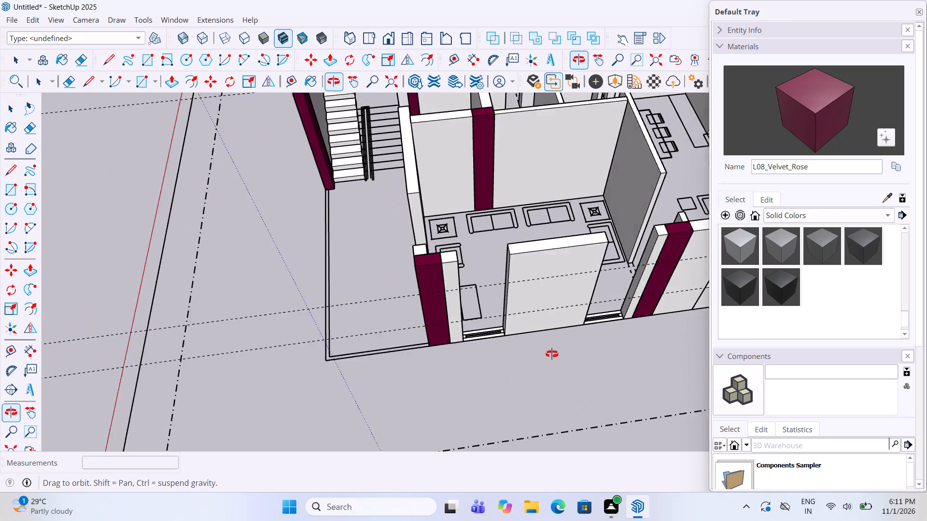
{"action": "middle_click_drag", "start_coordinate": [552, 354], "coordinate": [553, 360]}
{"action": "scroll", "coordinate": [490, 346], "scroll_direction": "up", "scroll_amount": 6}
{"action": "double_click", "coordinate": [483, 334]}
{"action": "key", "text": "p"}
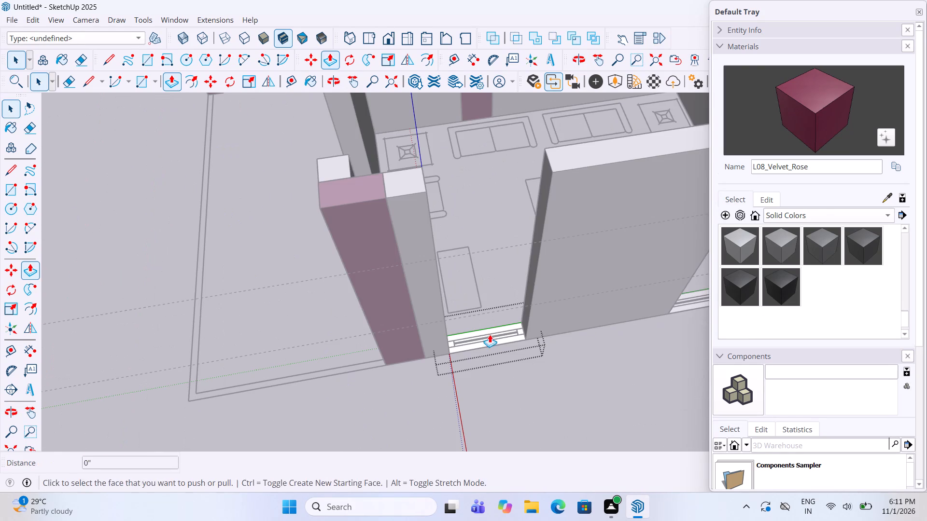
{"action": "left_click", "coordinate": [490, 334]}
{"action": "left_click", "coordinate": [413, 186]}
{"action": "key", "text": "space"}
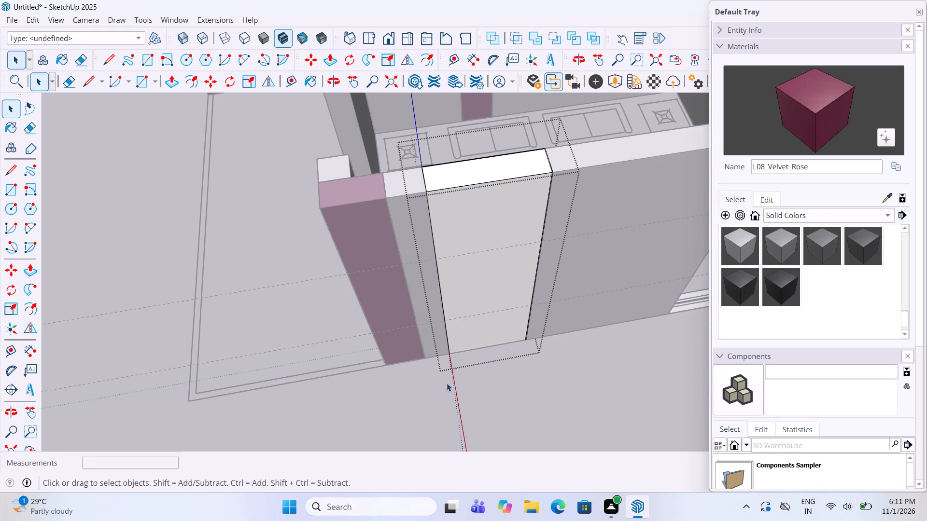
{"action": "left_click", "coordinate": [460, 409]}
Cut a 4' by 3' window opening between the guide lines through the new 9" wall panel near the corner column.
{"action": "scroll", "coordinate": [397, 343], "scroll_direction": "down", "scroll_amount": 3}
{"action": "middle_click_drag", "start_coordinate": [387, 337], "coordinate": [323, 293]}
{"action": "scroll", "coordinate": [431, 226], "scroll_direction": "up", "scroll_amount": 1}
{"action": "double_click", "coordinate": [418, 277]}
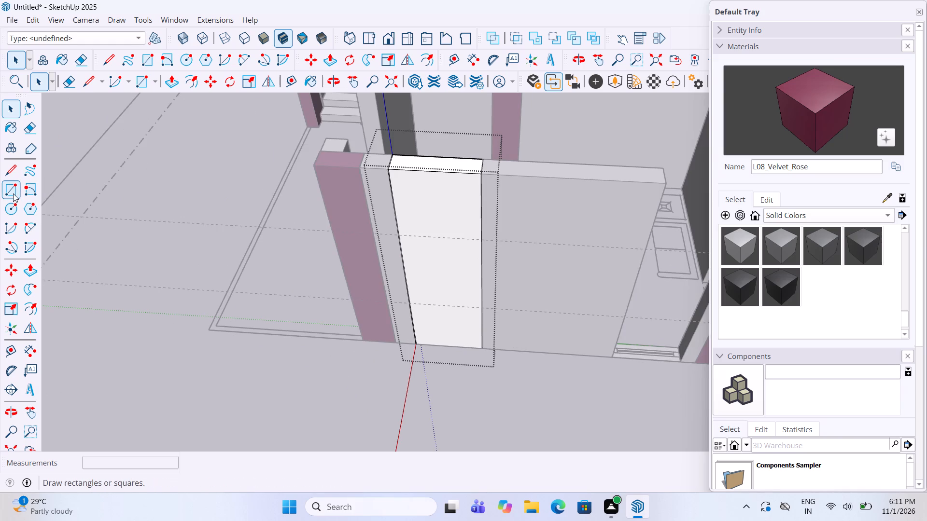
{"action": "left_click", "coordinate": [13, 193]}
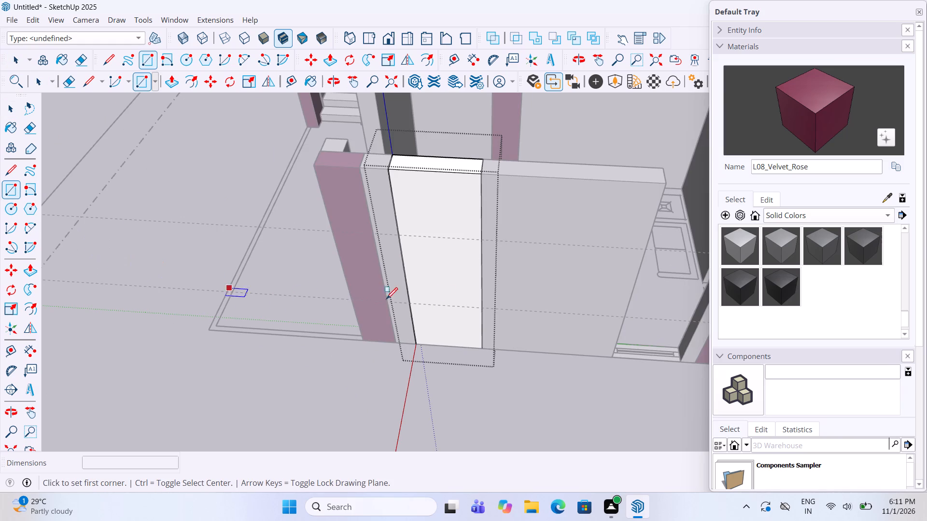
{"action": "left_click", "coordinate": [407, 303]}
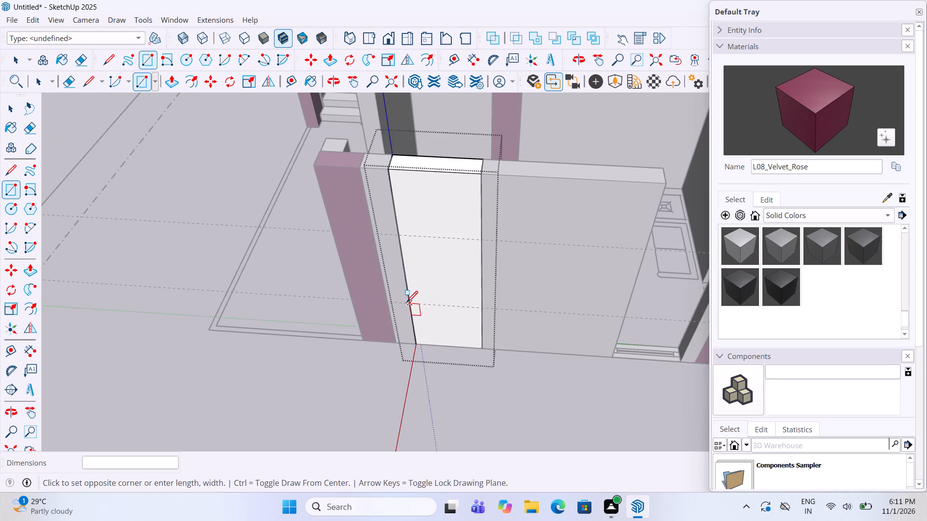
{"action": "left_click", "coordinate": [479, 240]}
{"action": "key", "text": "p"}
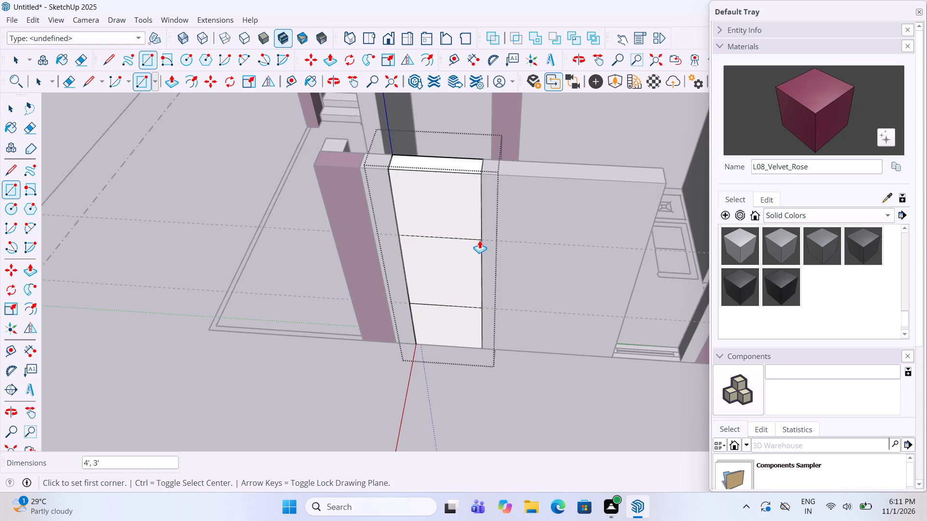
{"action": "left_click", "coordinate": [445, 283]}
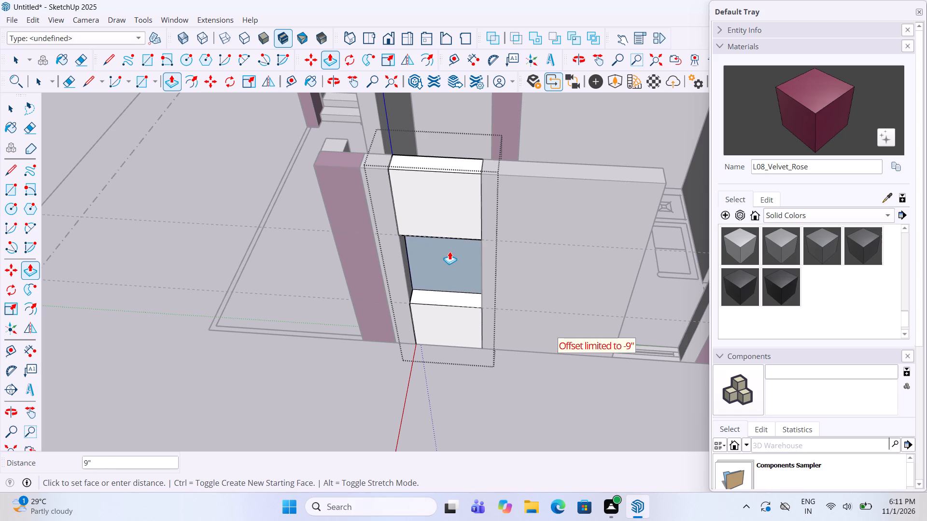
{"action": "left_click", "coordinate": [450, 250]}
{"action": "left_click", "coordinate": [450, 250]}
{"action": "key", "text": "Delete"}
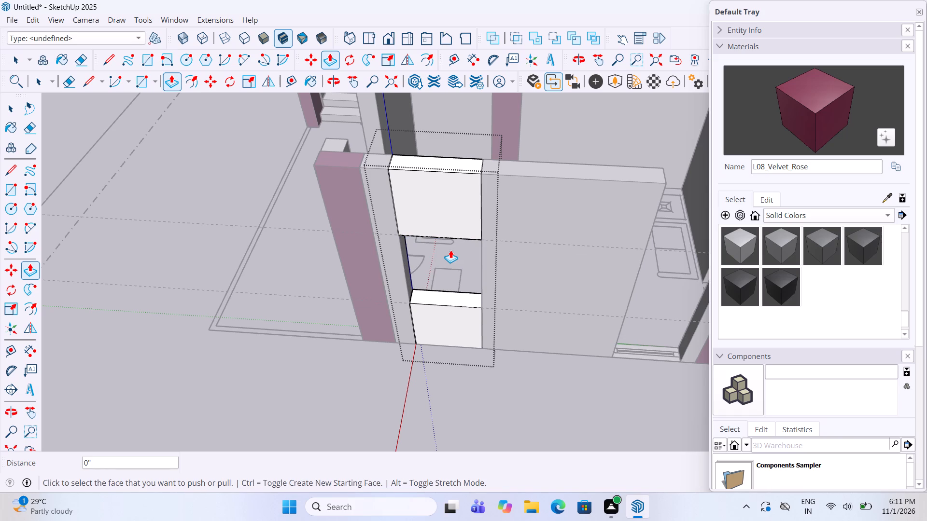
{"action": "key", "text": "space"}
{"action": "left_click", "coordinate": [343, 364]}
Extrude the window footprint at the other end of the TV wall 10' high to match the adjacent walls.
{"action": "middle_click_drag", "start_coordinate": [351, 285], "coordinate": [400, 285]}
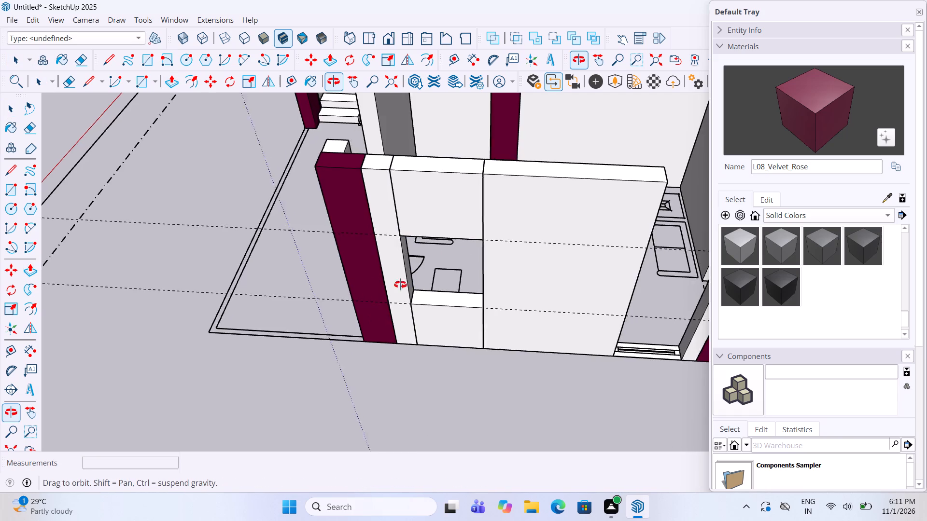
{"action": "middle_click_drag", "start_coordinate": [400, 285], "coordinate": [316, 304]}
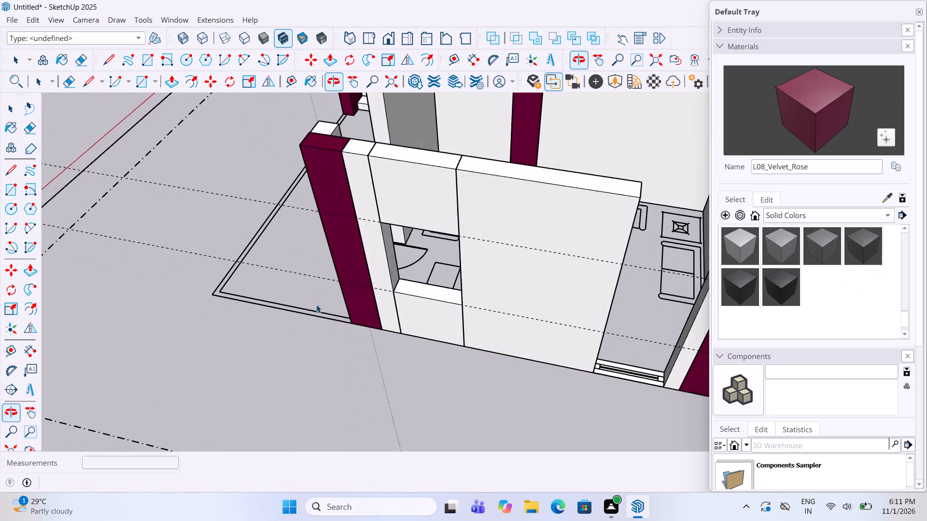
{"action": "scroll", "coordinate": [449, 248], "scroll_direction": "down", "scroll_amount": 4}
{"action": "scroll", "coordinate": [528, 300], "scroll_direction": "up", "scroll_amount": 8}
{"action": "double_click", "coordinate": [595, 362]}
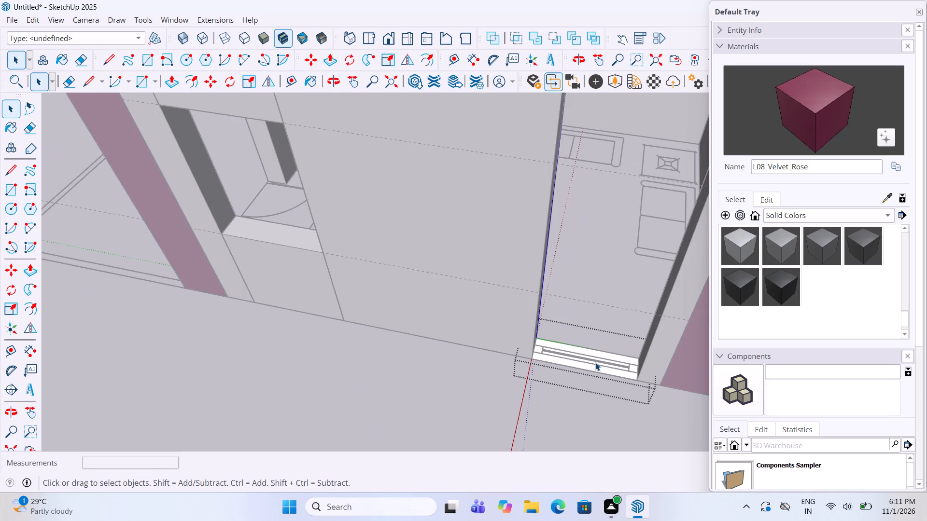
{"action": "key", "text": "p"}
{"action": "left_click", "coordinate": [594, 362]}
{"action": "scroll", "coordinate": [594, 362], "scroll_direction": "down", "scroll_amount": 2}
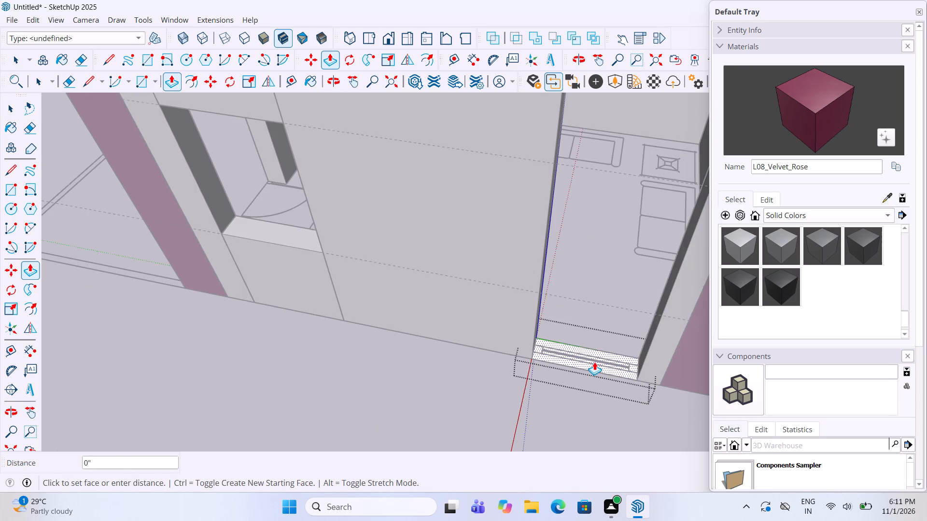
{"action": "scroll", "coordinate": [594, 362], "scroll_direction": "down", "scroll_amount": 3}
{"action": "left_click", "coordinate": [532, 184]}
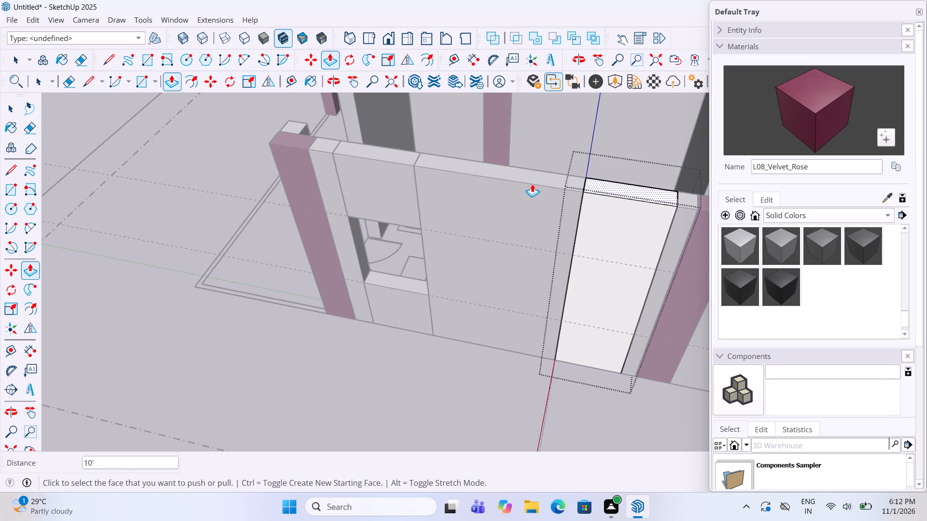
{"action": "key", "text": "space"}
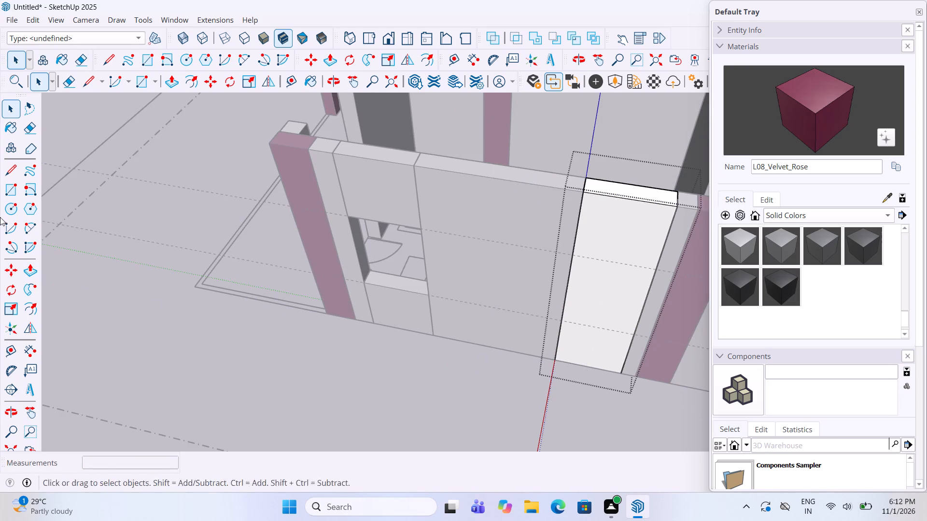
Cut a 4' by 3' window opening between the guide lines through the new panel beside the second maroon column.
{"action": "left_click", "coordinate": [10, 188]}
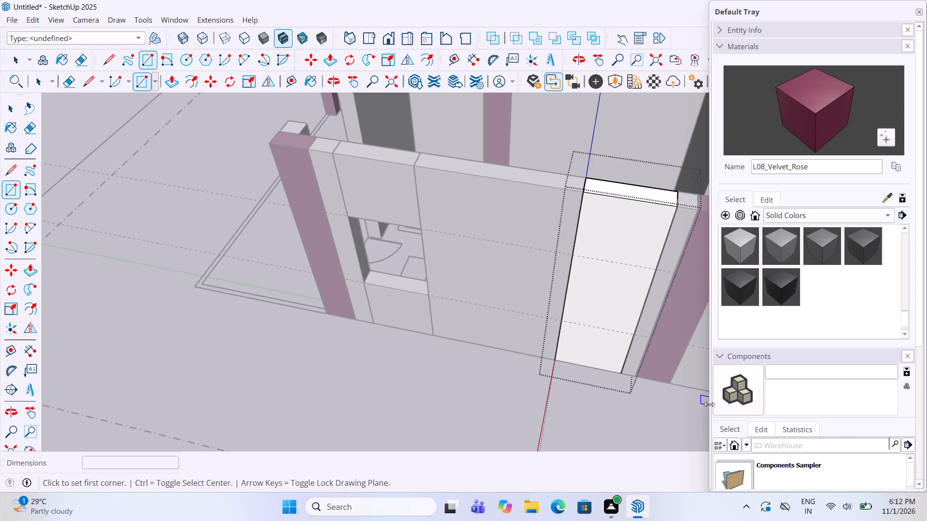
{"action": "left_click", "coordinate": [564, 321]}
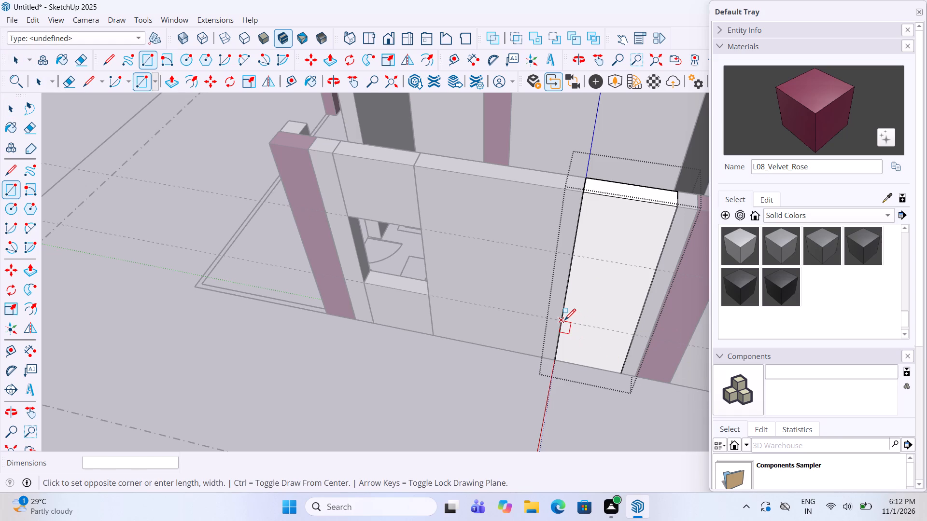
{"action": "left_click", "coordinate": [653, 272]}
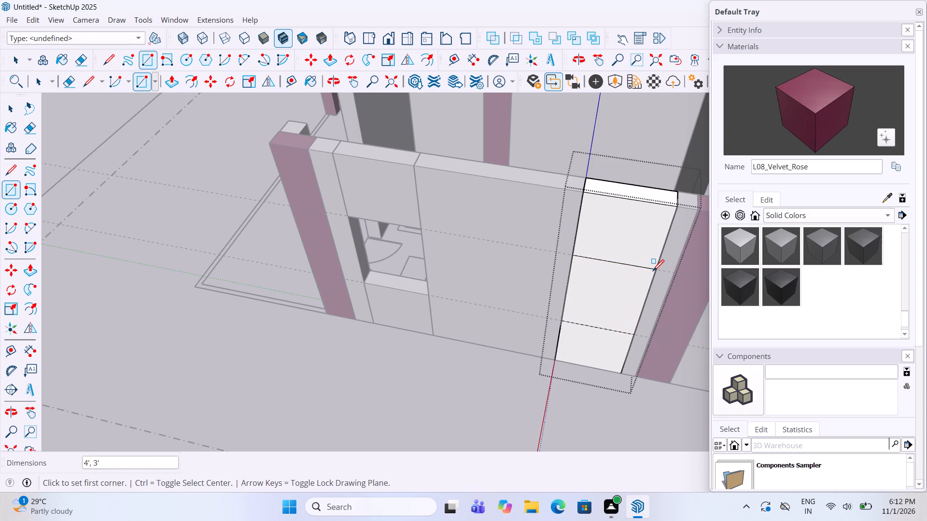
{"action": "key", "text": "p"}
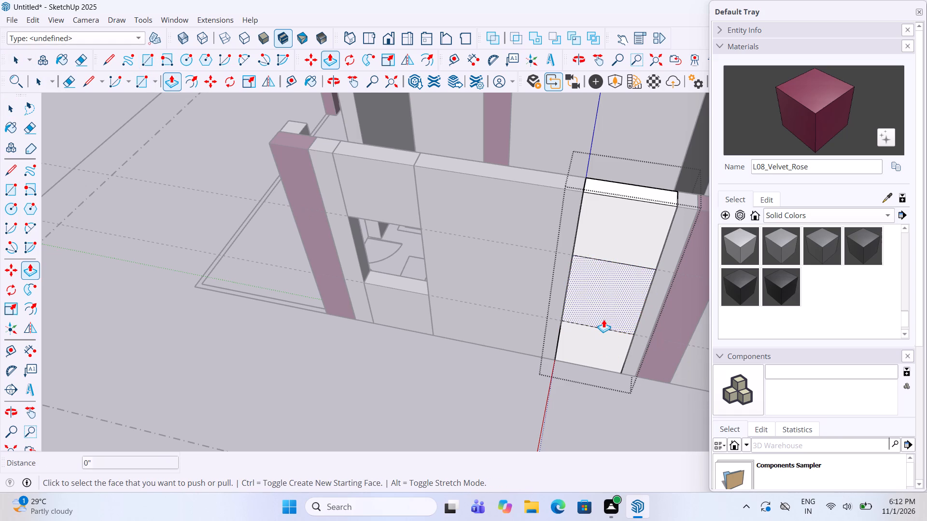
{"action": "left_click", "coordinate": [604, 319]}
{"action": "left_click", "coordinate": [610, 285]}
{"action": "key", "text": "Delete"}
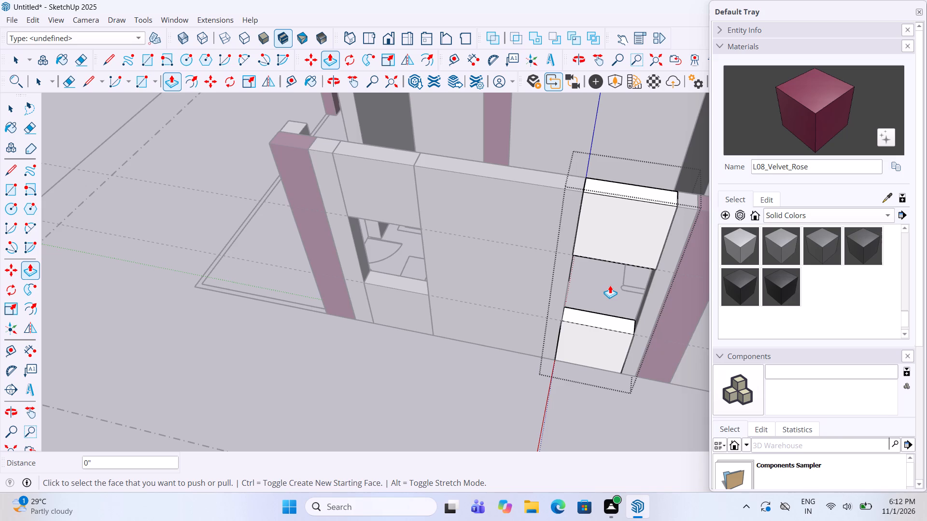
{"action": "scroll", "coordinate": [610, 285], "scroll_direction": "down", "scroll_amount": 2}
{"action": "key", "text": "space"}
{"action": "left_click", "coordinate": [486, 391]}
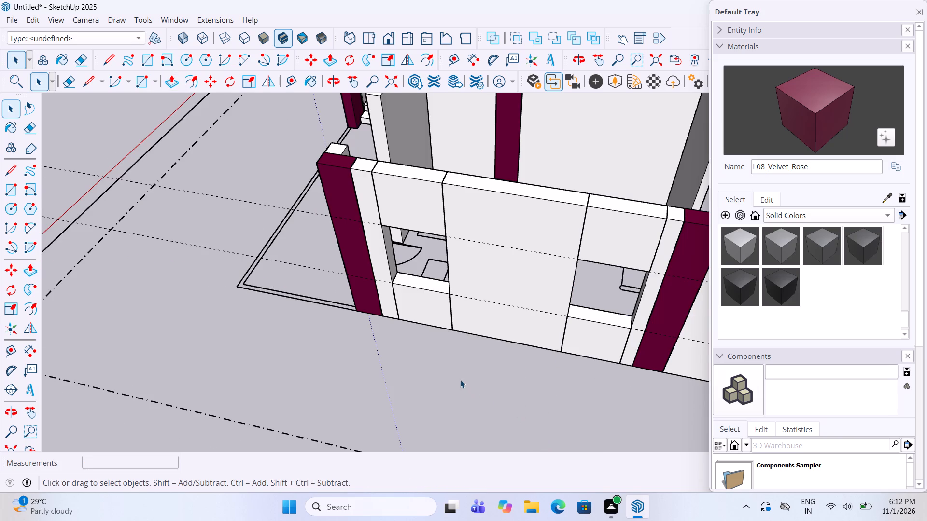
Examine the whole model from several sides for wall and window footprints that still need raising.
{"action": "scroll", "coordinate": [460, 380], "scroll_direction": "down", "scroll_amount": 9}
{"action": "middle_click_drag", "start_coordinate": [673, 356], "coordinate": [707, 411]}
{"action": "middle_click_drag", "start_coordinate": [368, 308], "coordinate": [373, 309]}
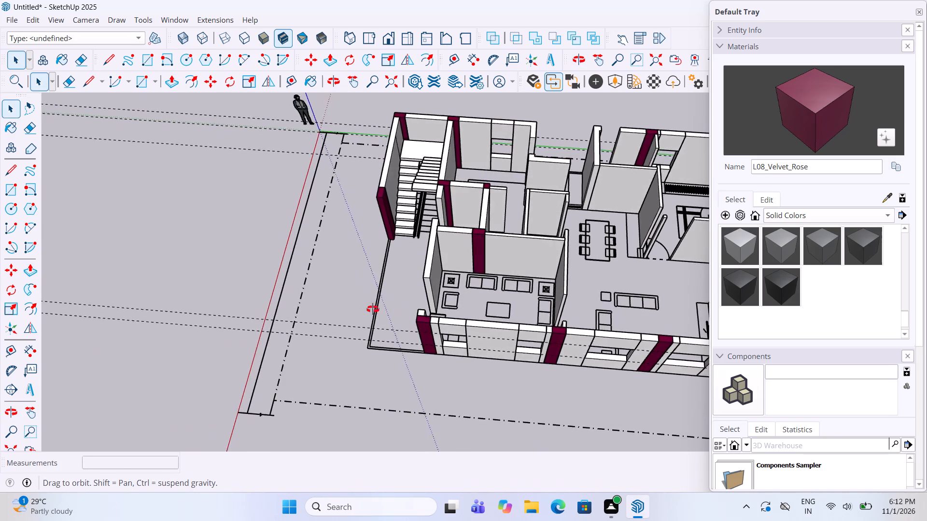
{"action": "middle_click_drag", "start_coordinate": [373, 309], "coordinate": [598, 341]}
{"action": "middle_click_drag", "start_coordinate": [474, 169], "coordinate": [593, 183]}
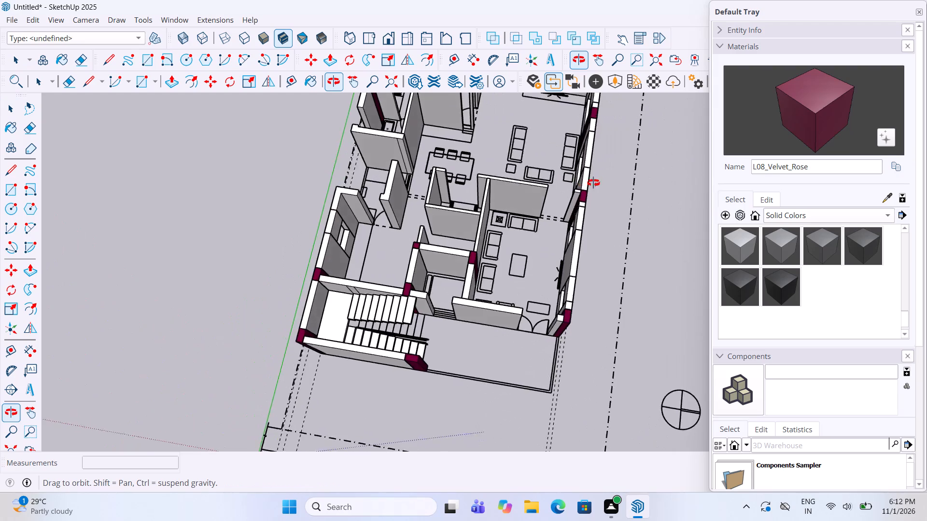
{"action": "middle_click_drag", "start_coordinate": [593, 183], "coordinate": [618, 140]}
{"action": "scroll", "coordinate": [393, 172], "scroll_direction": "up", "scroll_amount": 4}
{"action": "middle_click_drag", "start_coordinate": [393, 172], "coordinate": [379, 239]}
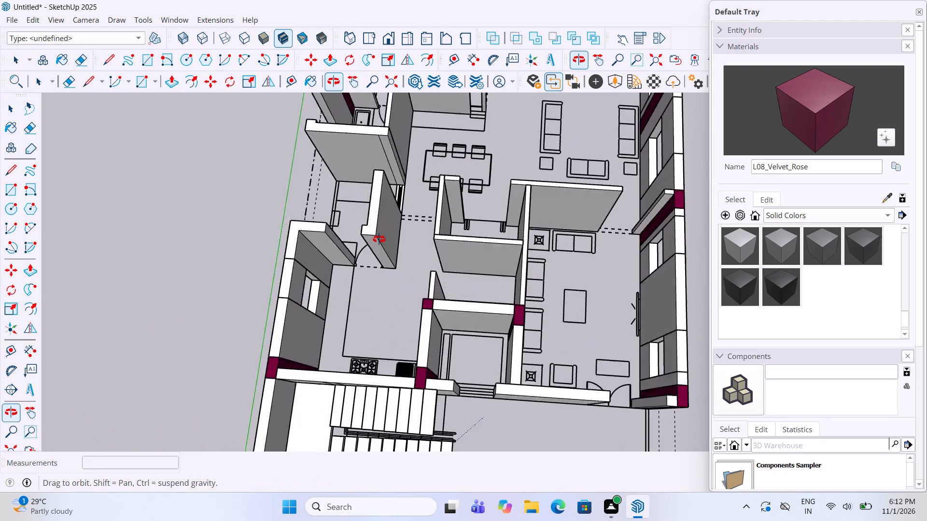
{"action": "middle_click_drag", "start_coordinate": [379, 239], "coordinate": [379, 264]}
{"action": "scroll", "coordinate": [379, 254], "scroll_direction": "up", "scroll_amount": 1}
{"action": "scroll", "coordinate": [380, 272], "scroll_direction": "down", "scroll_amount": 5}
{"action": "scroll", "coordinate": [446, 284], "scroll_direction": "down", "scroll_amount": 3}
{"action": "middle_click_drag", "start_coordinate": [396, 179], "coordinate": [610, 121]}
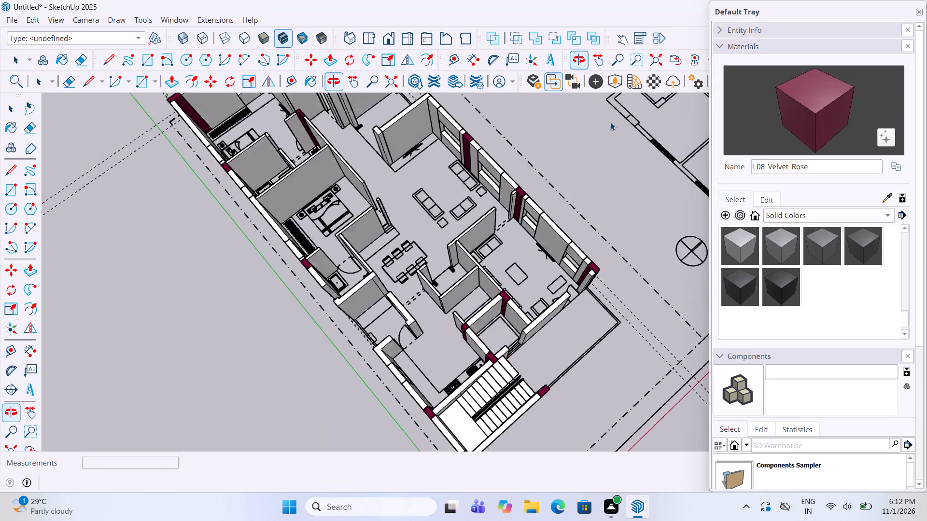
Extrude the interior opening footprint beside the dining area, between the bathroom-side wall and the short L-shaped wall, 10' high.
{"action": "scroll", "coordinate": [333, 321], "scroll_direction": "up", "scroll_amount": 7}
{"action": "middle_click_drag", "start_coordinate": [363, 312], "coordinate": [441, 312]}
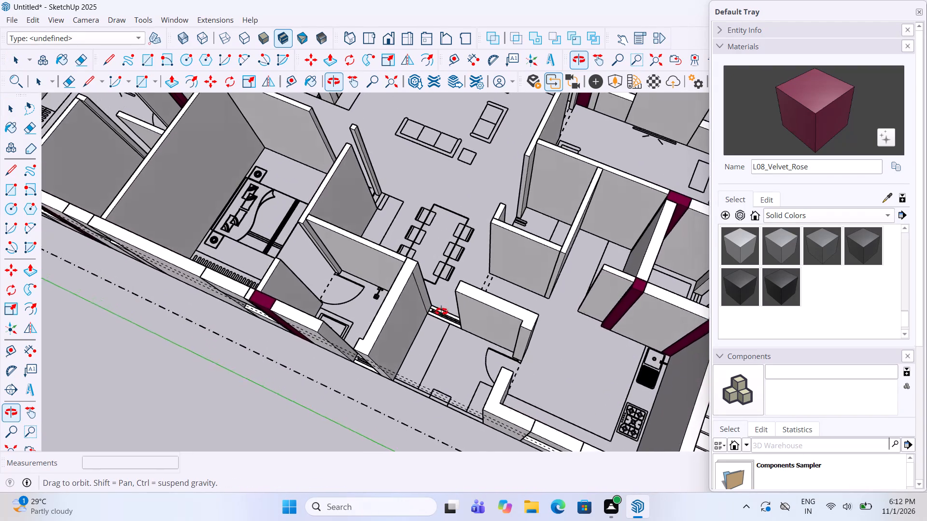
{"action": "middle_click_drag", "start_coordinate": [441, 312], "coordinate": [472, 317]}
{"action": "scroll", "coordinate": [478, 316], "scroll_direction": "up", "scroll_amount": 4}
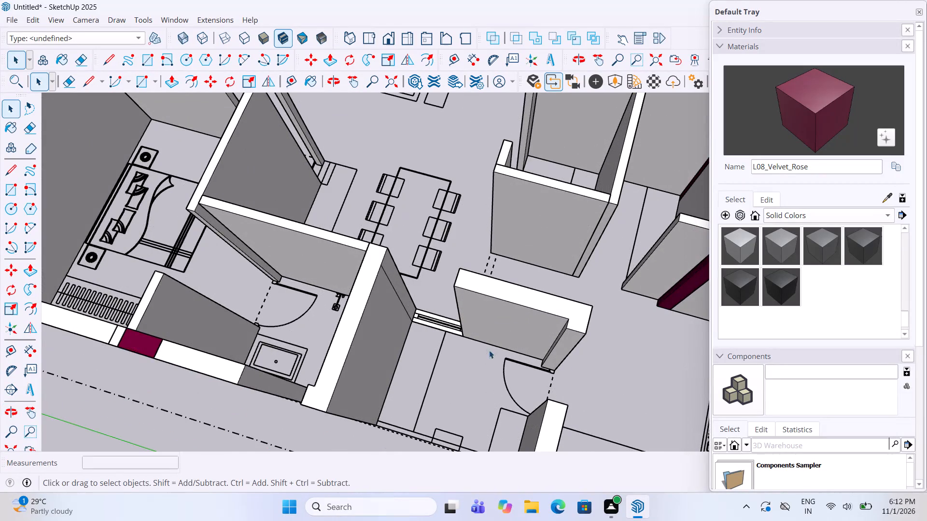
{"action": "middle_click_drag", "start_coordinate": [488, 349], "coordinate": [188, 290]}
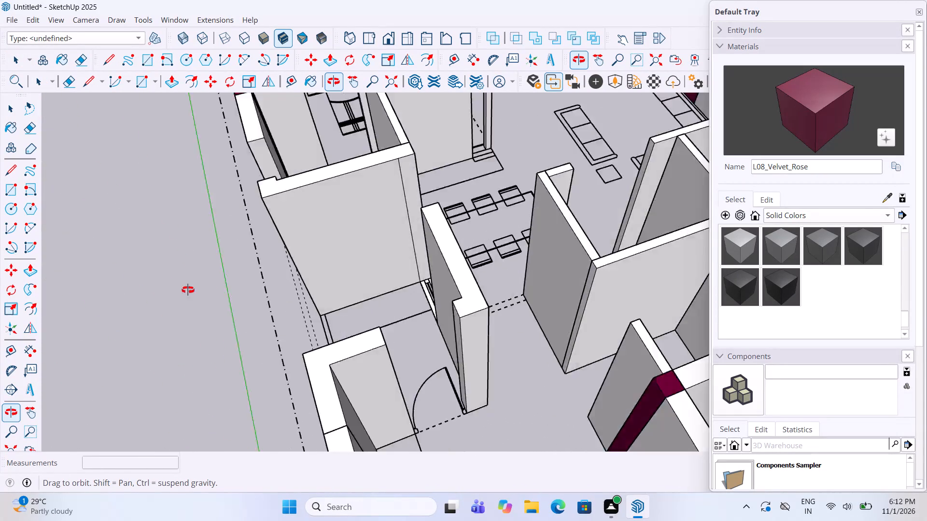
{"action": "middle_click_drag", "start_coordinate": [188, 290], "coordinate": [424, 309]}
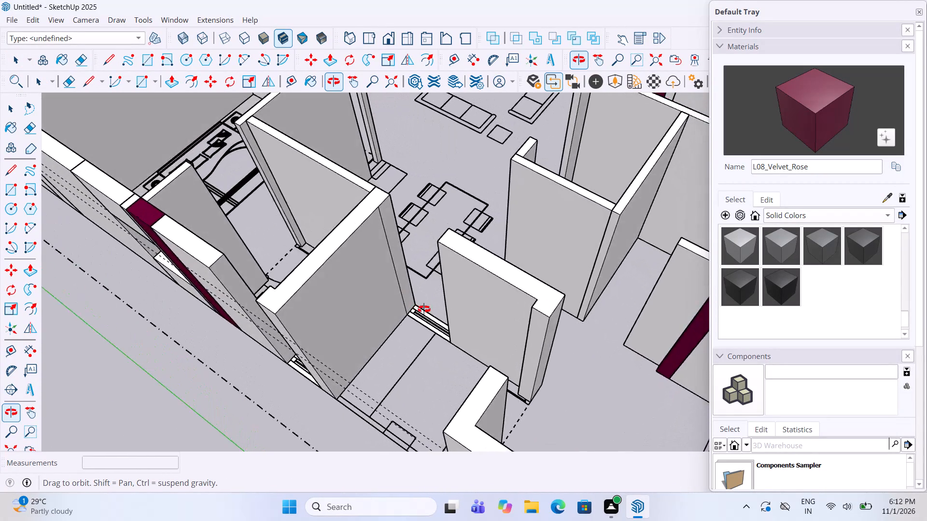
{"action": "middle_click_drag", "start_coordinate": [424, 309], "coordinate": [506, 329]}
{"action": "scroll", "coordinate": [437, 334], "scroll_direction": "up", "scroll_amount": 2}
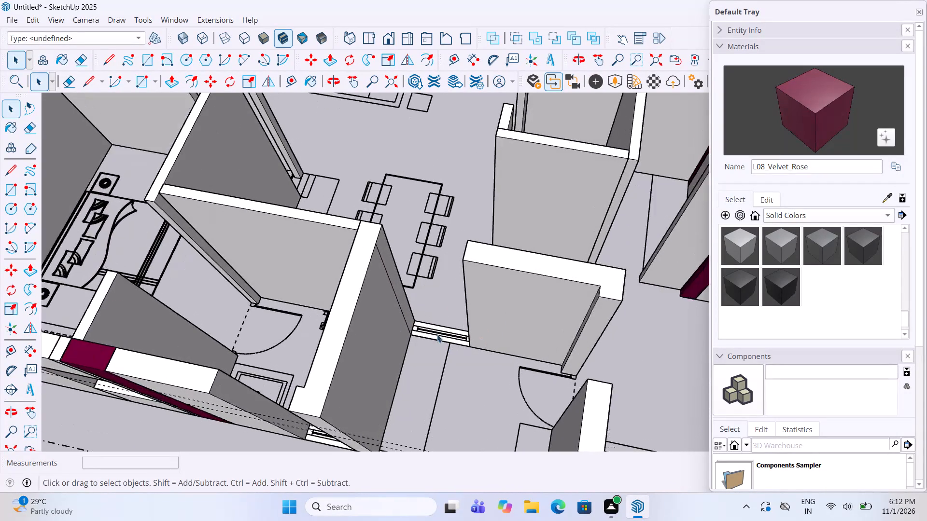
{"action": "scroll", "coordinate": [437, 334], "scroll_direction": "up", "scroll_amount": 2}
{"action": "double_click", "coordinate": [439, 342]}
{"action": "key", "text": "p"}
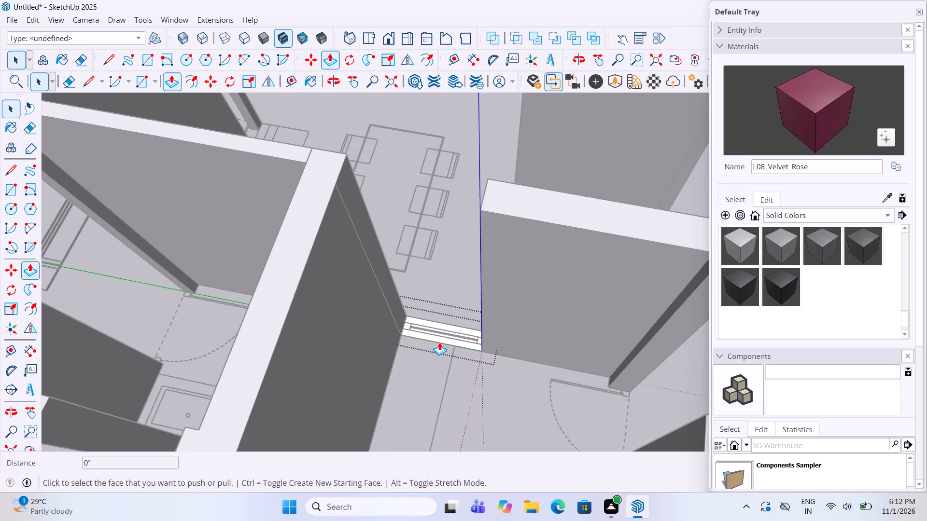
{"action": "left_click", "coordinate": [441, 328]}
{"action": "left_click", "coordinate": [273, 287]}
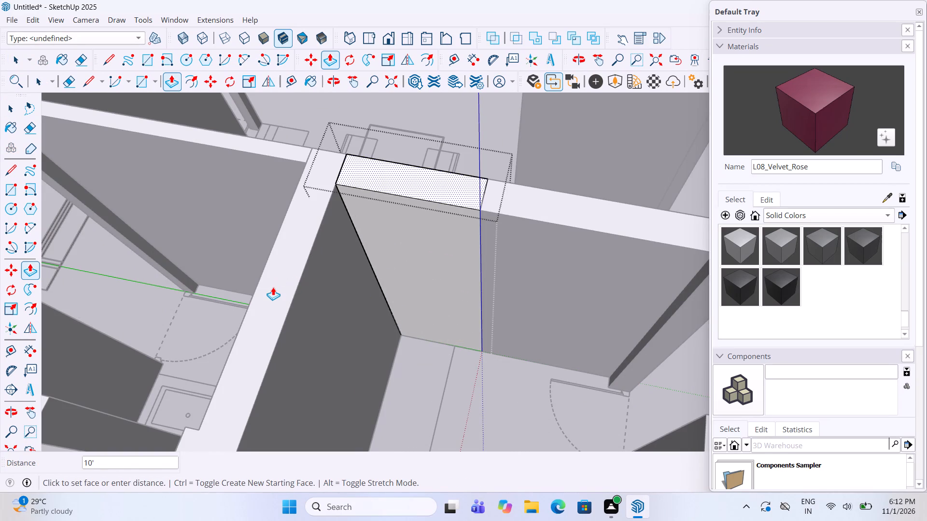
{"action": "key", "text": "space"}
{"action": "left_click", "coordinate": [456, 396]}
Examine the newly raised panel beside the dining area and the surrounding rooms from several sides.
{"action": "scroll", "coordinate": [459, 402], "scroll_direction": "down", "scroll_amount": 1}
{"action": "middle_click_drag", "start_coordinate": [463, 395], "coordinate": [499, 340]}
{"action": "scroll", "coordinate": [473, 294], "scroll_direction": "down", "scroll_amount": 6}
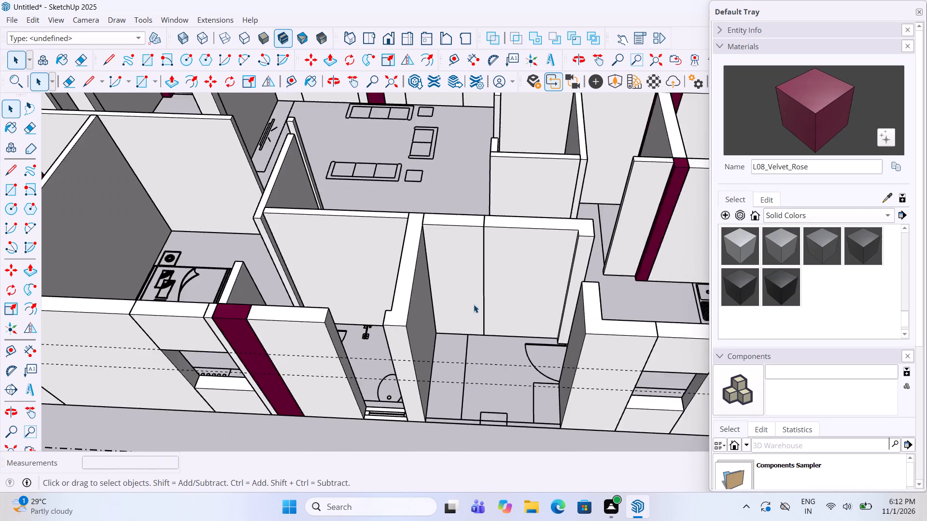
{"action": "scroll", "coordinate": [474, 304], "scroll_direction": "down", "scroll_amount": 5}
{"action": "middle_click_drag", "start_coordinate": [539, 228], "coordinate": [123, 301]}
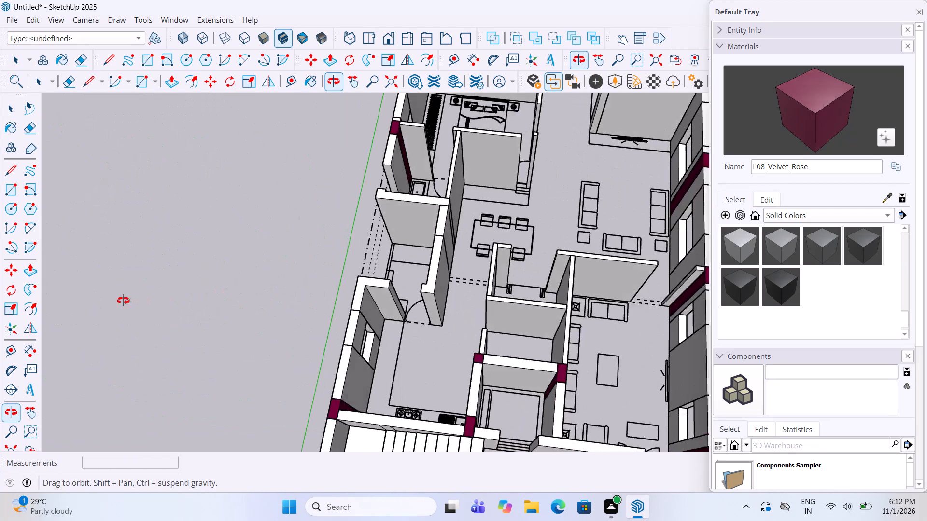
{"action": "middle_click_drag", "start_coordinate": [123, 301], "coordinate": [87, 299]}
{"action": "scroll", "coordinate": [501, 177], "scroll_direction": "up", "scroll_amount": 2}
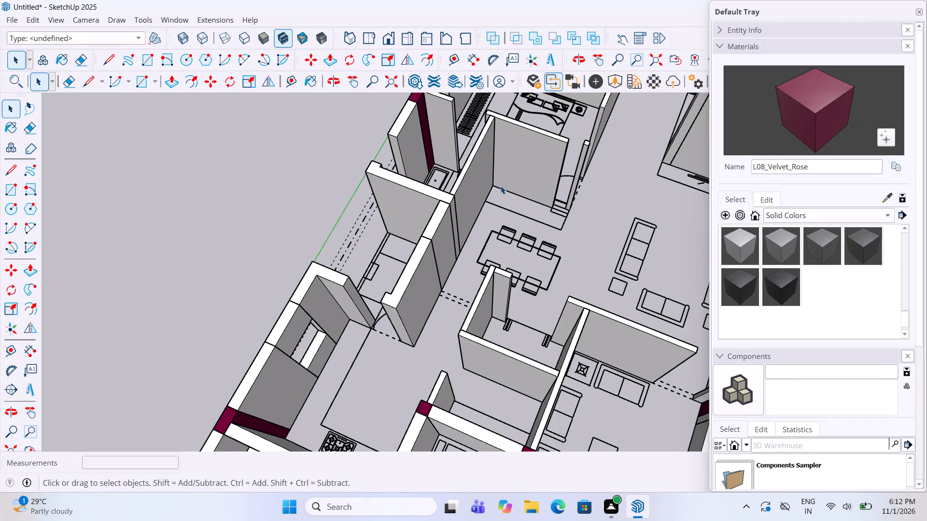
{"action": "scroll", "coordinate": [442, 243], "scroll_direction": "up", "scroll_amount": 2}
{"action": "middle_click_drag", "start_coordinate": [442, 243], "coordinate": [516, 197]}
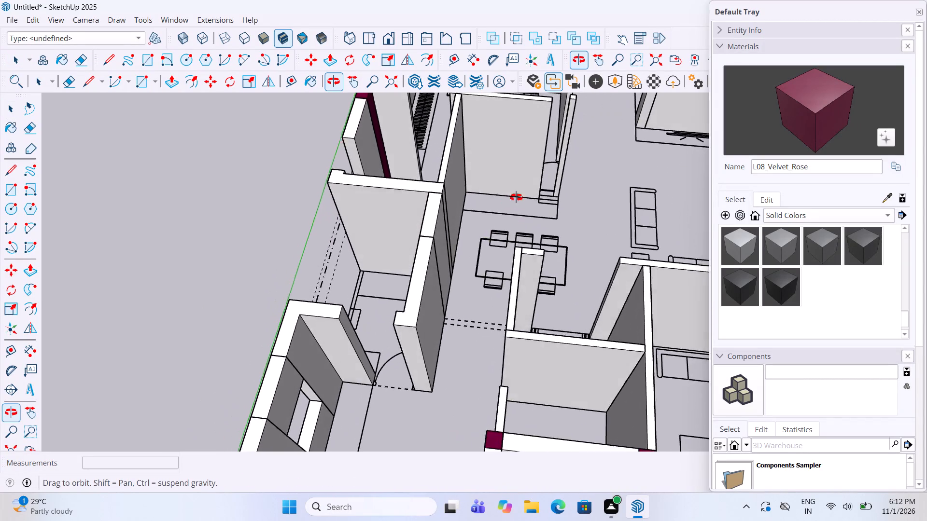
{"action": "middle_click_drag", "start_coordinate": [516, 197], "coordinate": [698, 173]}
{"action": "scroll", "coordinate": [600, 138], "scroll_direction": "up", "scroll_amount": 1}
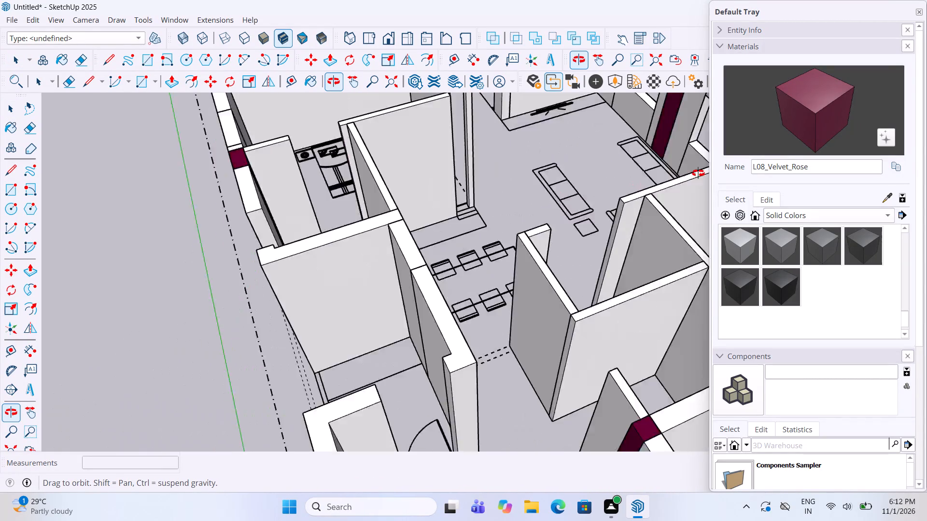
{"action": "middle_click_drag", "start_coordinate": [698, 173], "coordinate": [783, 156]}
{"action": "scroll", "coordinate": [448, 363], "scroll_direction": "up", "scroll_amount": 2}
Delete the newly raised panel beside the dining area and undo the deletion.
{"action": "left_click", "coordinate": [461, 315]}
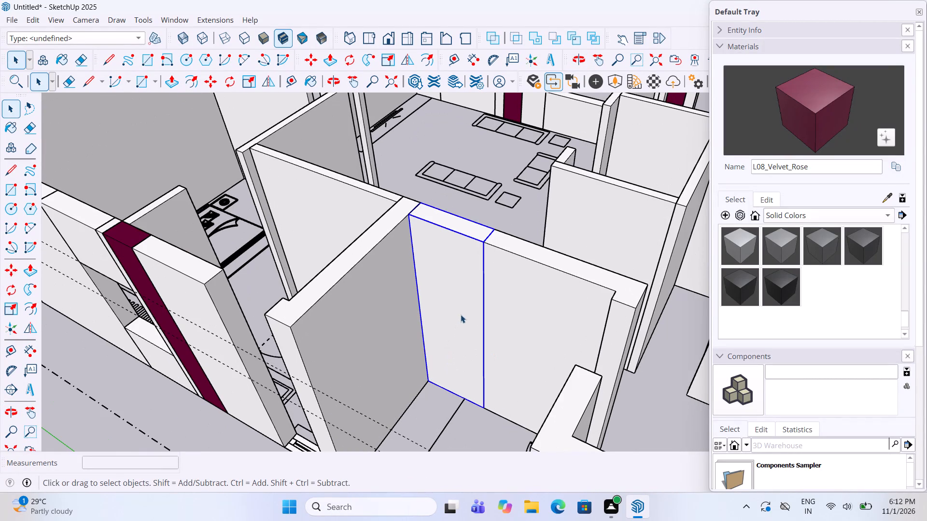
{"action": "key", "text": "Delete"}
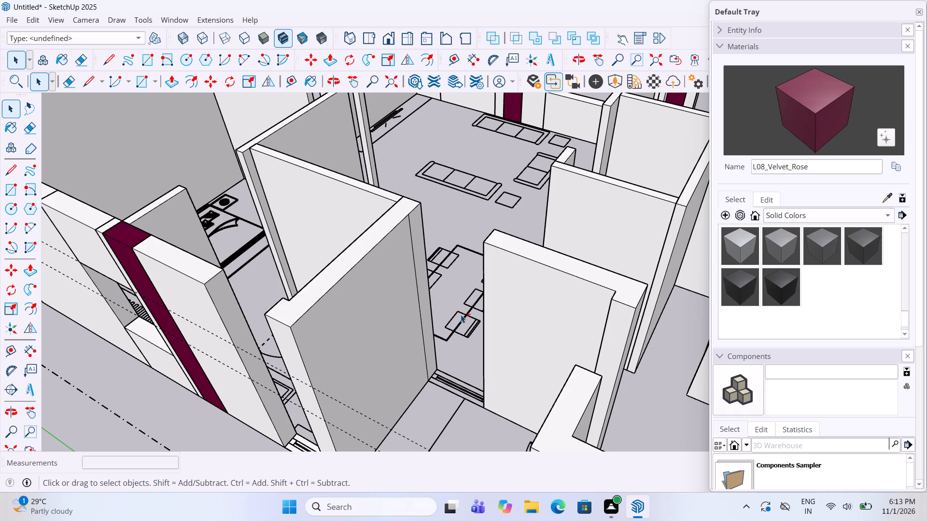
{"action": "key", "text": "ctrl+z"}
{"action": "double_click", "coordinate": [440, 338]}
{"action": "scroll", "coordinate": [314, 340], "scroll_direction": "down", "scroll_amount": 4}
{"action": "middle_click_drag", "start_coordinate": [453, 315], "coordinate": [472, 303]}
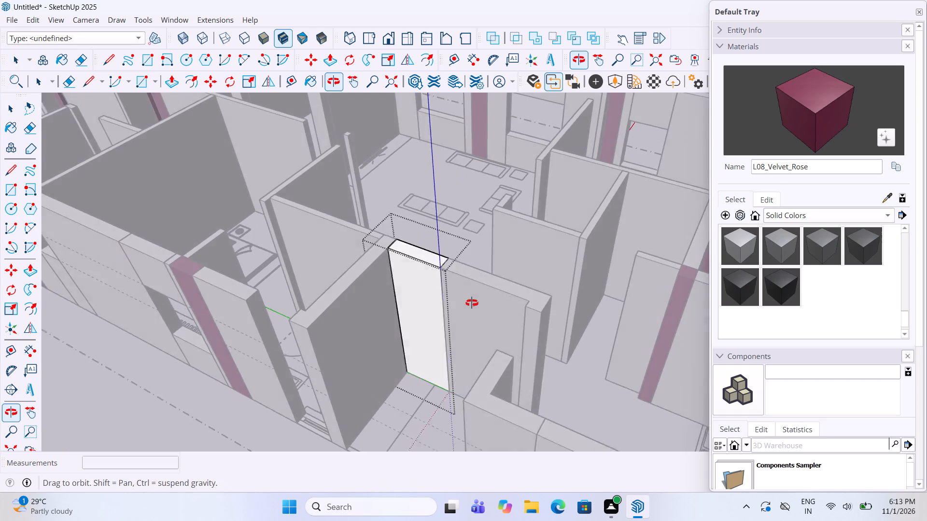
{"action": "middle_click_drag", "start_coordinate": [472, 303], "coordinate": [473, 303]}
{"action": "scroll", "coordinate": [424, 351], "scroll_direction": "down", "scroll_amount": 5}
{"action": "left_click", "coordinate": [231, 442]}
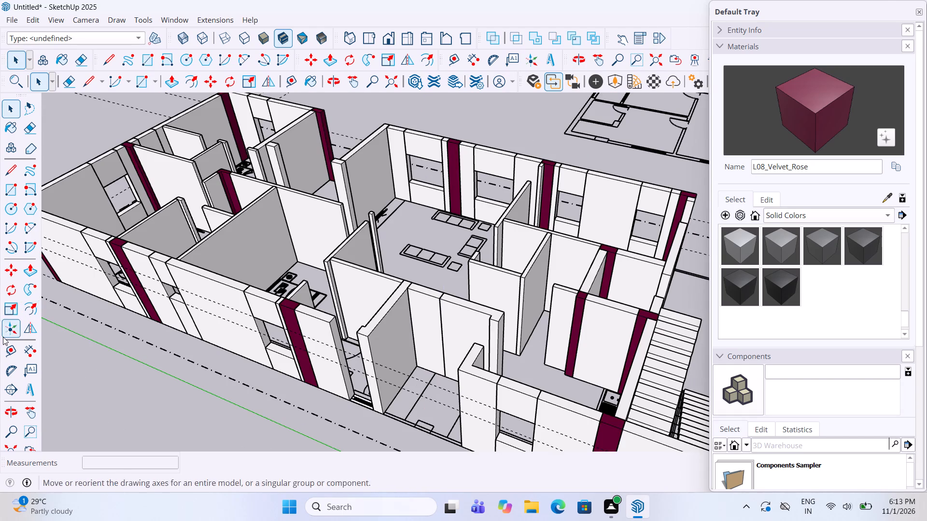
Place two horizontal guides on the new dining-side panel, one 3' above its base and one 4' above that guide.
{"action": "left_click", "coordinate": [6, 351]}
{"action": "middle_click_drag", "start_coordinate": [376, 373], "coordinate": [472, 367]}
{"action": "scroll", "coordinate": [472, 367], "scroll_direction": "up", "scroll_amount": 3}
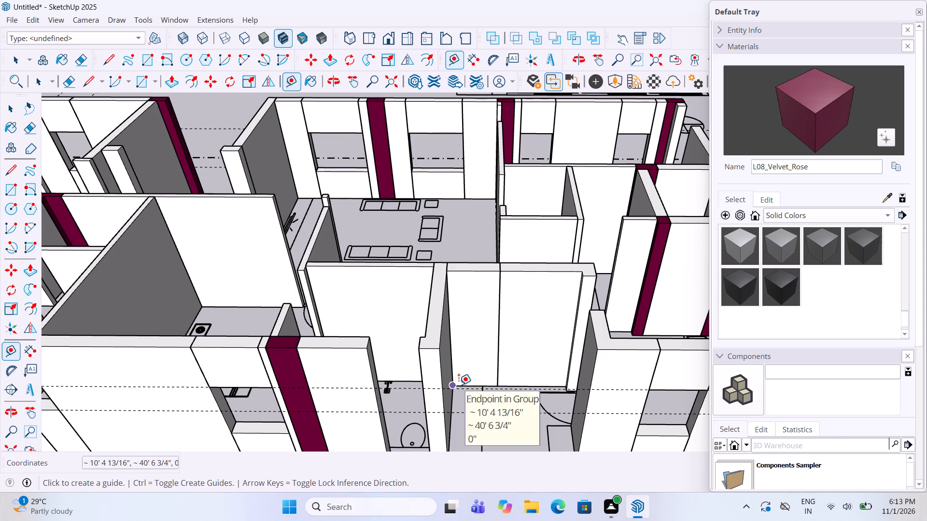
{"action": "left_click", "coordinate": [489, 384]}
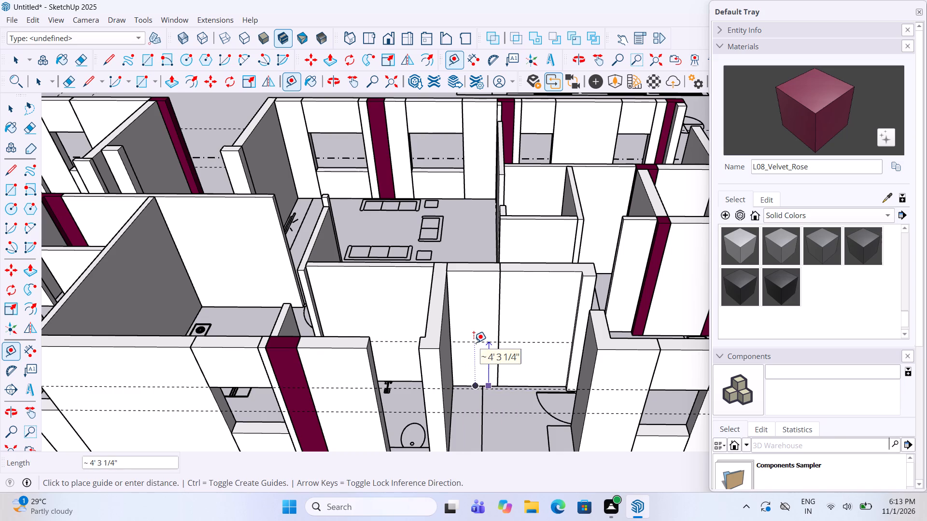
{"action": "key", "text": "3"}
{"action": "key", "text": "apostrophe"}
{"action": "key", "text": "Return"}
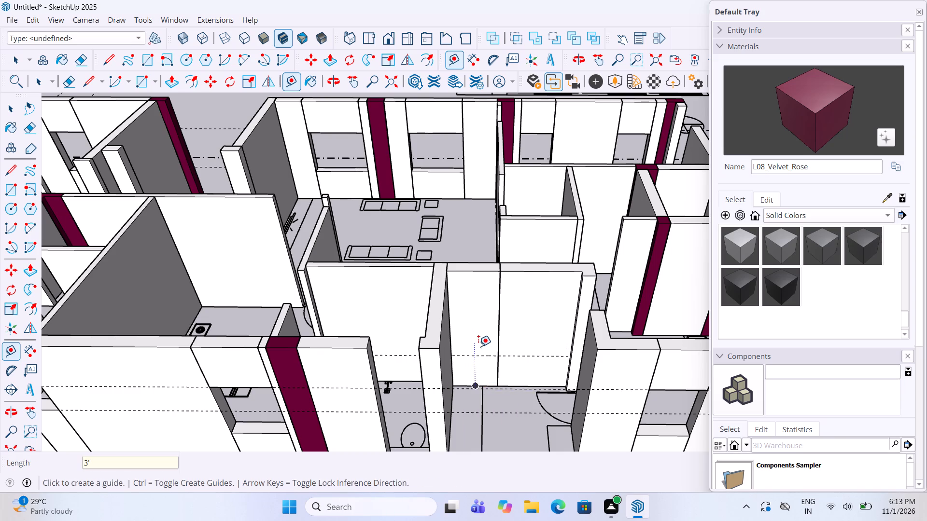
{"action": "left_click", "coordinate": [490, 353]}
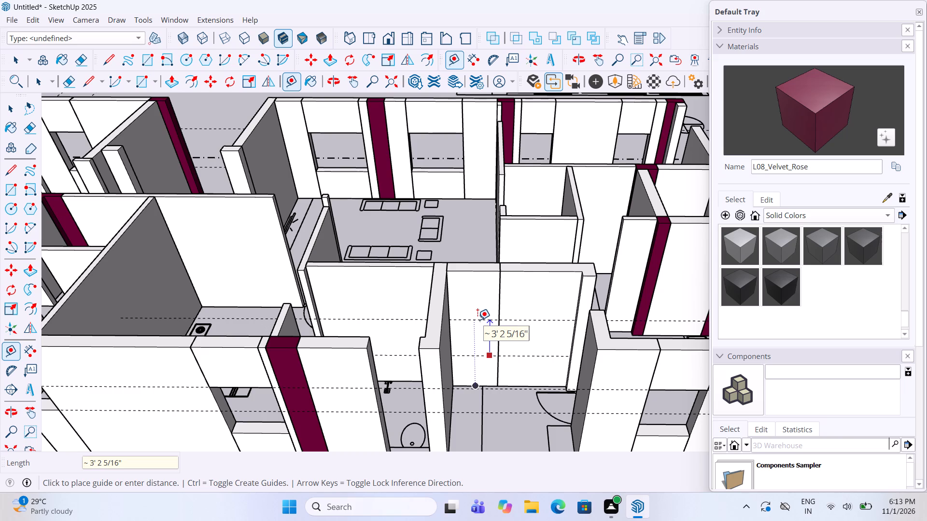
{"action": "type", "text": "4'"}
{"action": "key", "text": "Return"}
{"action": "key", "text": "space"}
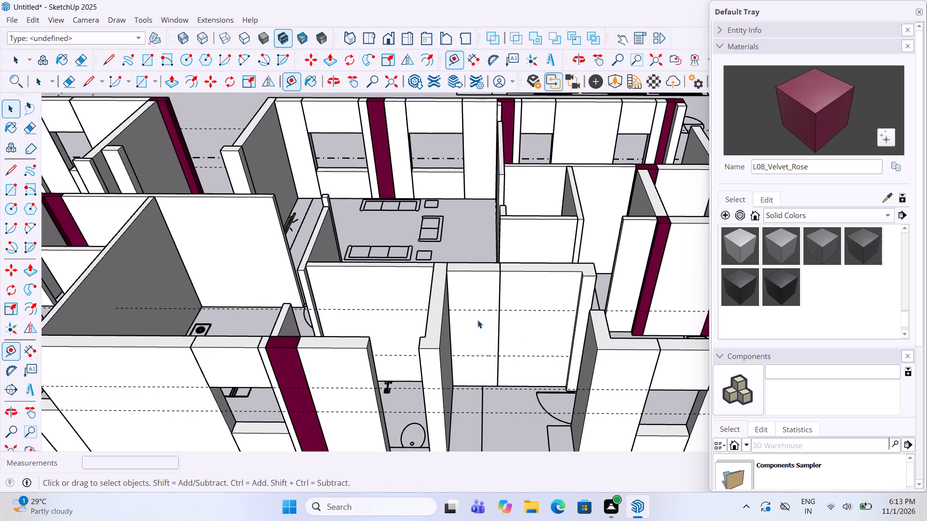
Cut a 4'-high window opening across the width of the dining-side panel between the two guides.
{"action": "double_click", "coordinate": [478, 319]}
{"action": "middle_click_drag", "start_coordinate": [478, 319], "coordinate": [443, 319]}
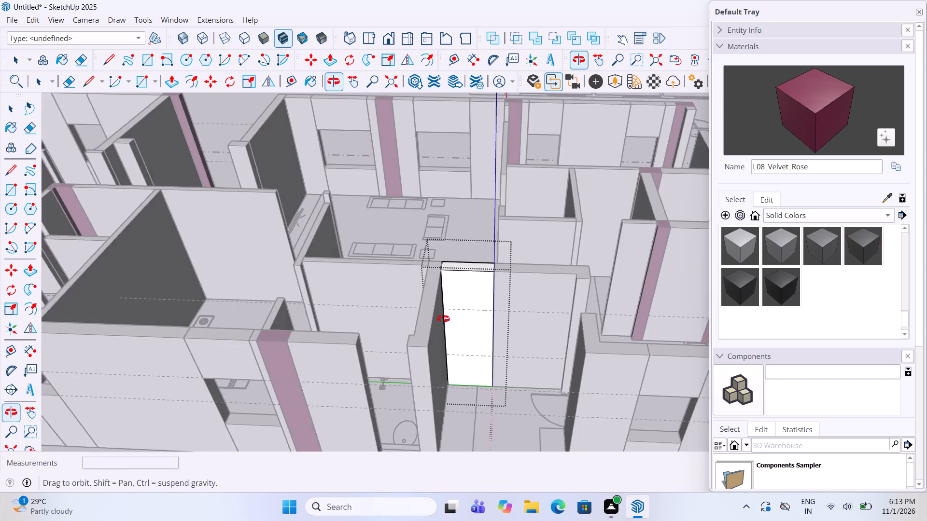
{"action": "middle_click_drag", "start_coordinate": [443, 319], "coordinate": [422, 319]}
{"action": "left_click", "coordinate": [5, 185]}
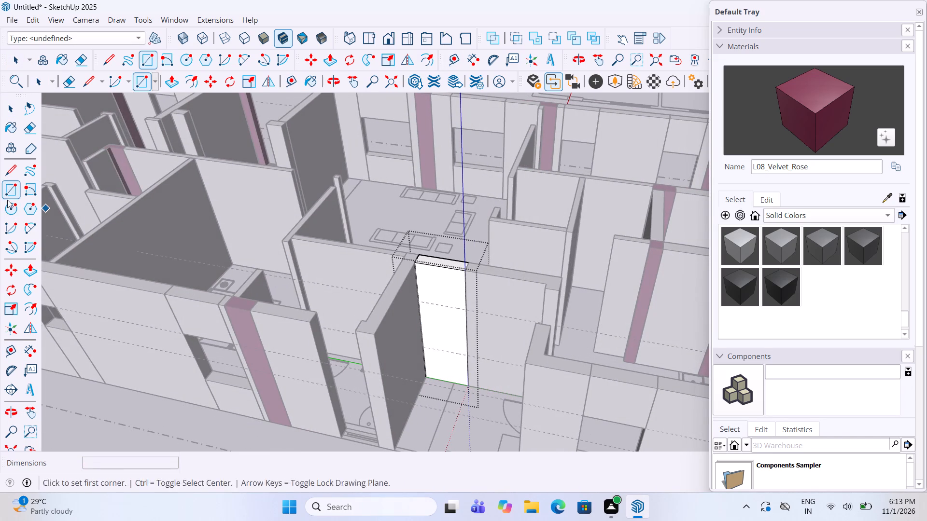
{"action": "scroll", "coordinate": [414, 387], "scroll_direction": "up", "scroll_amount": 3}
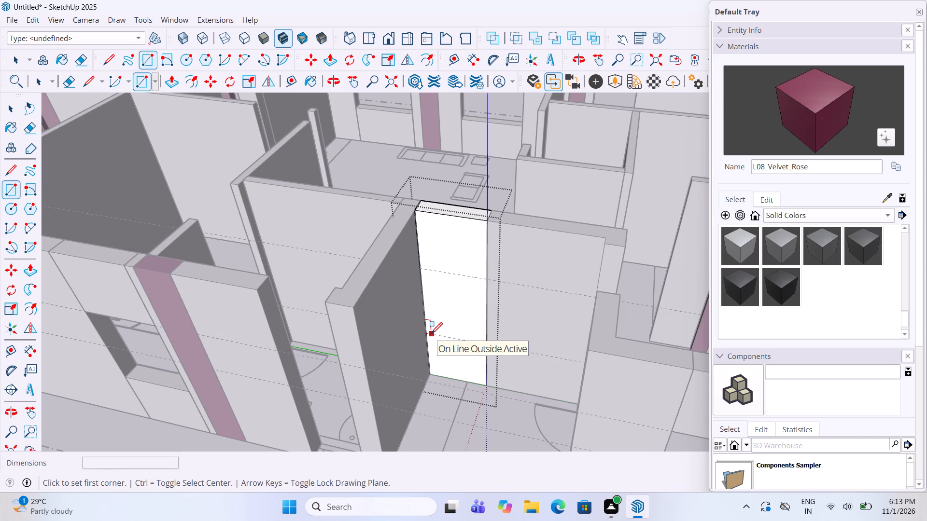
{"action": "left_click", "coordinate": [428, 335]}
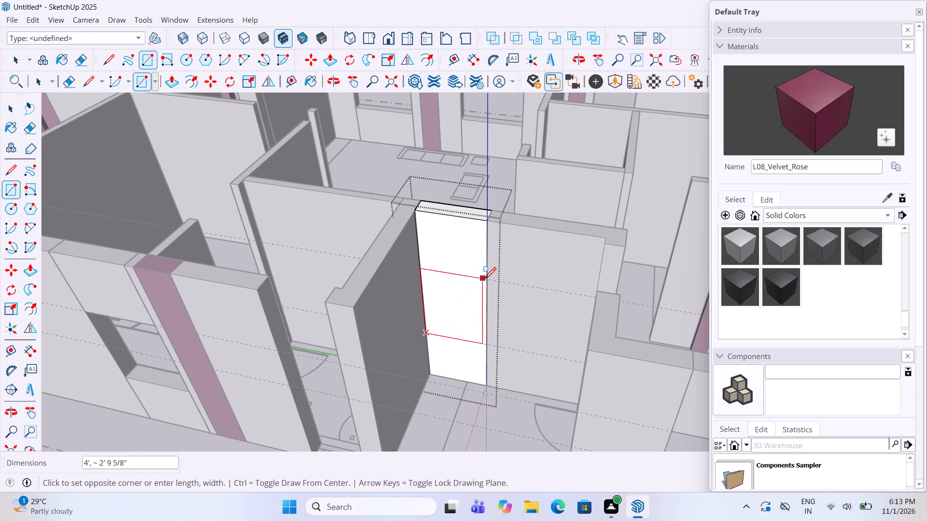
{"action": "left_click", "coordinate": [487, 280]}
{"action": "key", "text": "p"}
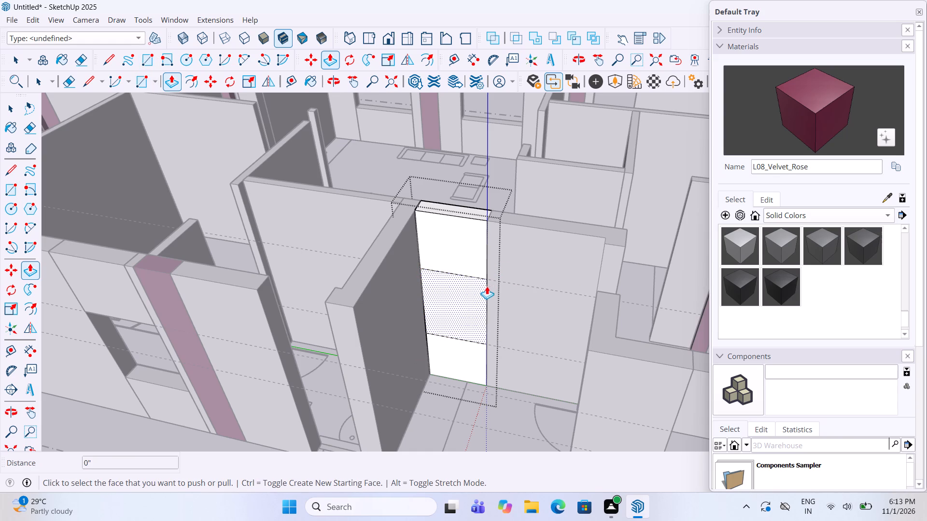
{"action": "left_click", "coordinate": [468, 314]}
{"action": "triple_click", "coordinate": [462, 288]}
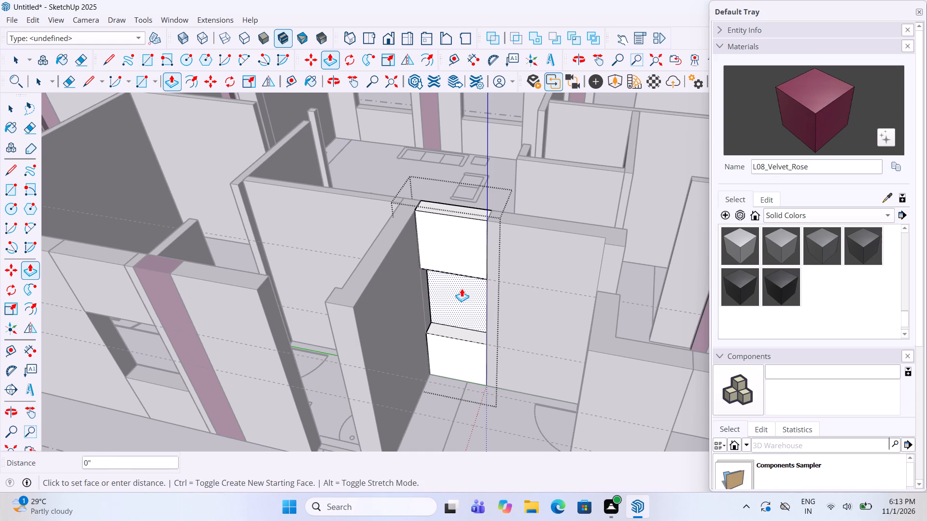
{"action": "key", "text": "Delete"}
{"action": "key", "text": "space"}
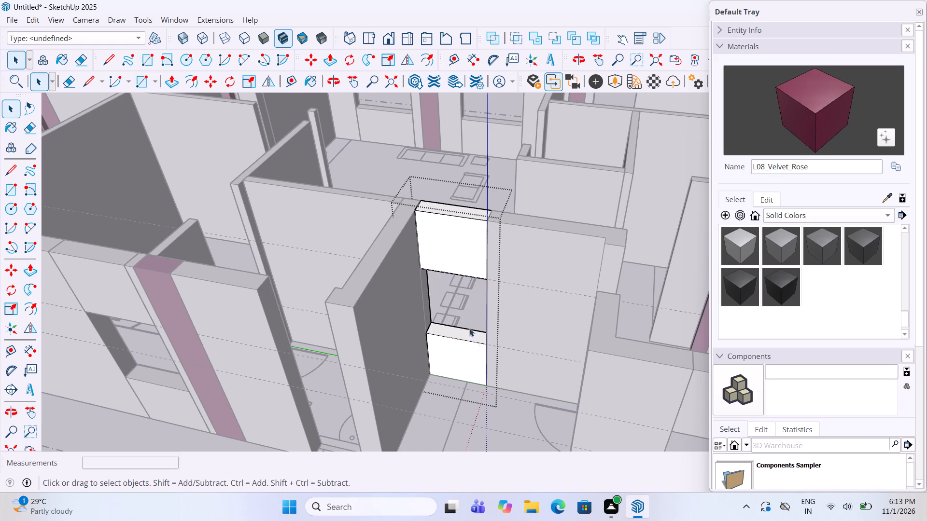
{"action": "left_click", "coordinate": [491, 401]}
{"action": "left_click", "coordinate": [350, 190]}
Examine the whole model from both ends for openings and wall segments that still need modelling.
{"action": "scroll", "coordinate": [303, 162], "scroll_direction": "down", "scroll_amount": 2}
{"action": "middle_click_drag", "start_coordinate": [269, 210], "coordinate": [815, 275]}
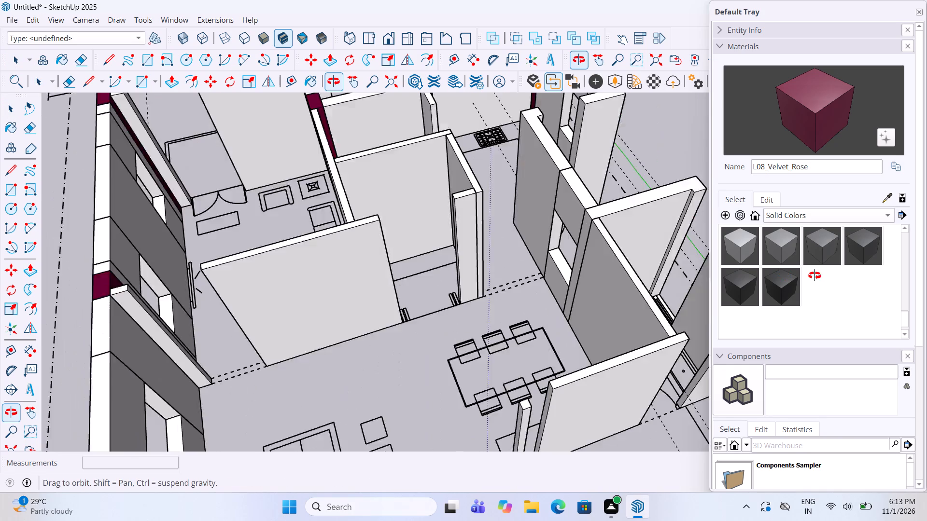
{"action": "middle_click_drag", "start_coordinate": [815, 275], "coordinate": [822, 274]}
{"action": "scroll", "coordinate": [278, 330], "scroll_direction": "down", "scroll_amount": 7}
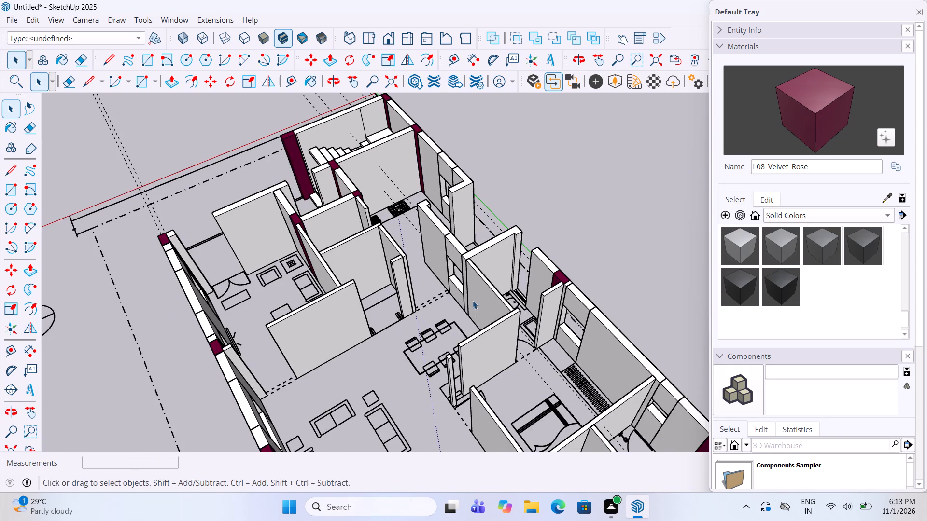
{"action": "scroll", "coordinate": [469, 265], "scroll_direction": "down", "scroll_amount": 6}
{"action": "scroll", "coordinate": [534, 384], "scroll_direction": "up", "scroll_amount": 7}
{"action": "scroll", "coordinate": [536, 375], "scroll_direction": "down", "scroll_amount": 1}
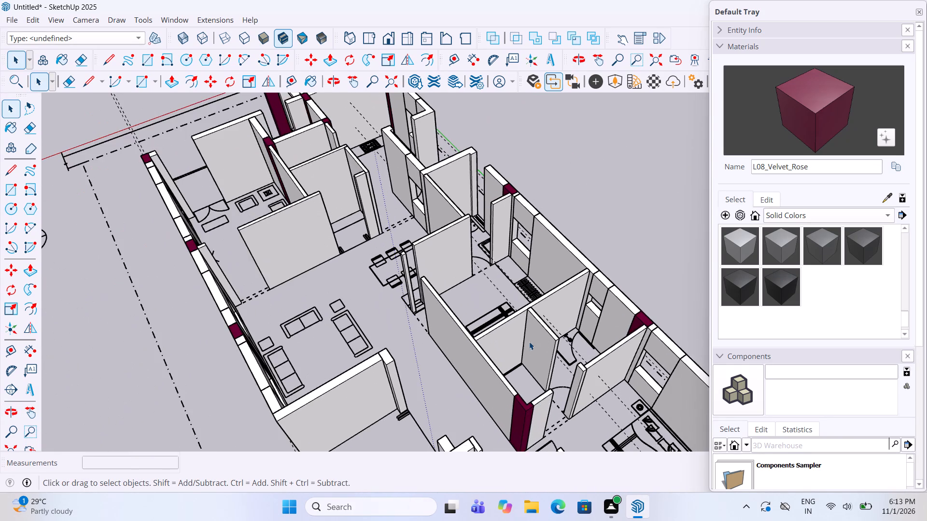
{"action": "middle_click_drag", "start_coordinate": [519, 290], "coordinate": [537, 326]}
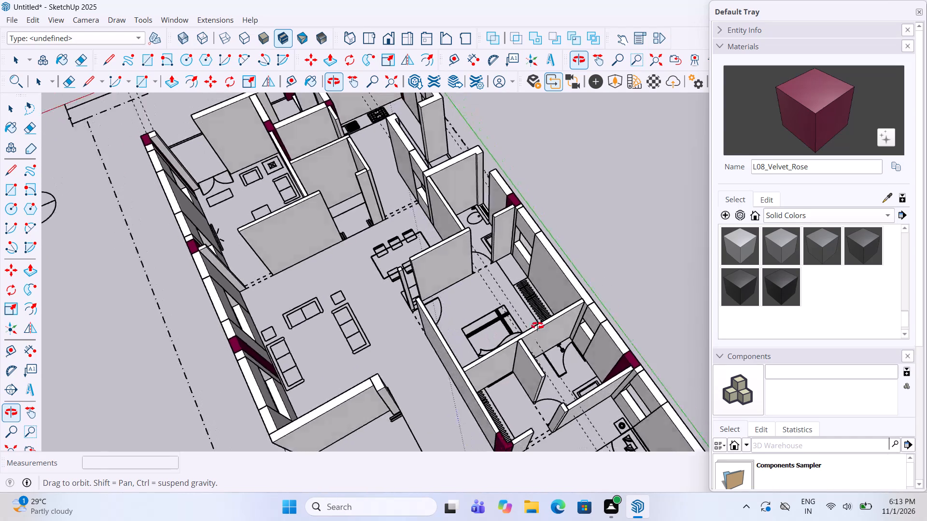
{"action": "middle_click_drag", "start_coordinate": [537, 326], "coordinate": [500, 324]}
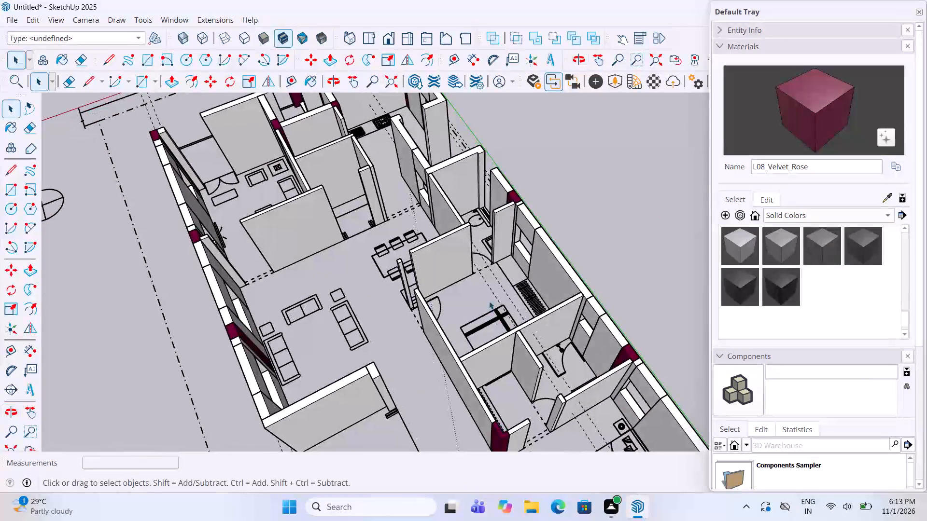
{"action": "scroll", "coordinate": [489, 296], "scroll_direction": "down", "scroll_amount": 7}
{"action": "scroll", "coordinate": [535, 427], "scroll_direction": "up", "scroll_amount": 7}
{"action": "scroll", "coordinate": [515, 328], "scroll_direction": "down", "scroll_amount": 6}
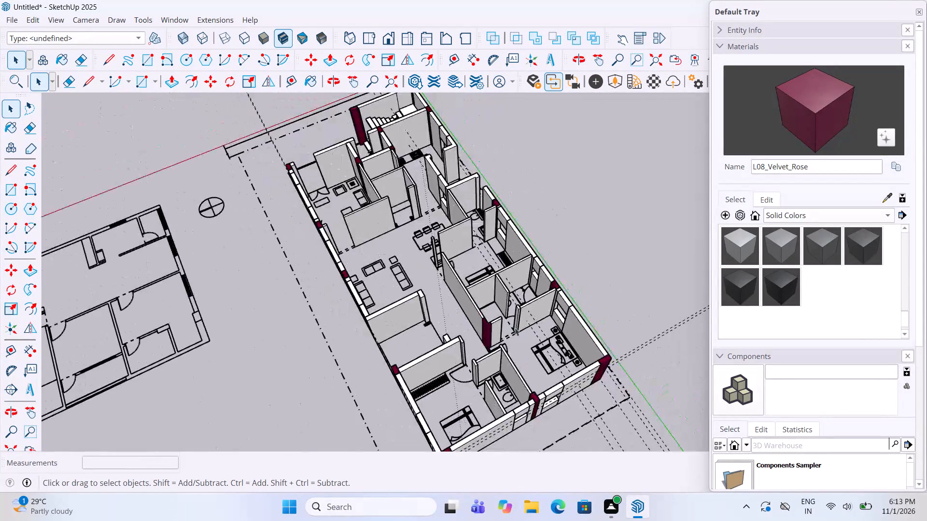
{"action": "scroll", "coordinate": [496, 299], "scroll_direction": "down", "scroll_amount": 6}
{"action": "scroll", "coordinate": [496, 348], "scroll_direction": "up", "scroll_amount": 5}
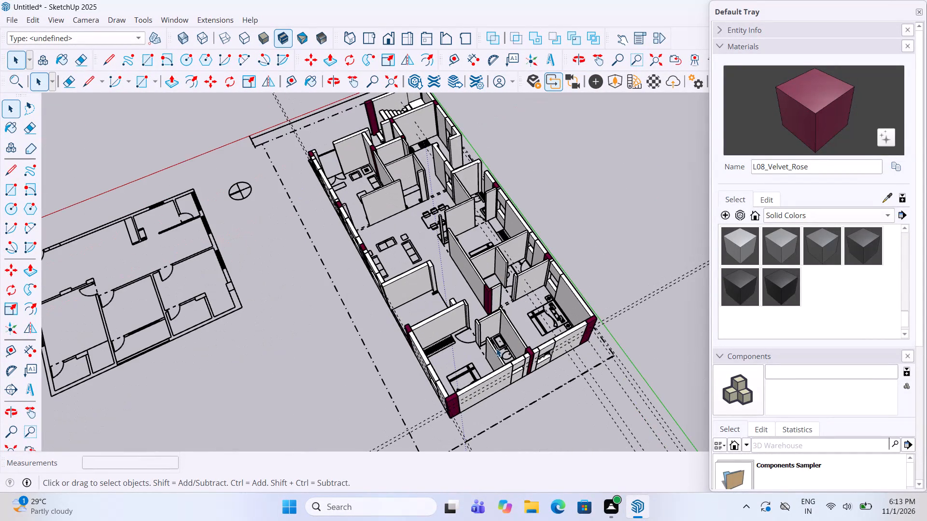
{"action": "scroll", "coordinate": [448, 340], "scroll_direction": "up", "scroll_amount": 6}
{"action": "scroll", "coordinate": [437, 333], "scroll_direction": "down", "scroll_amount": 4}
{"action": "middle_click_drag", "start_coordinate": [350, 305], "coordinate": [352, 303]}
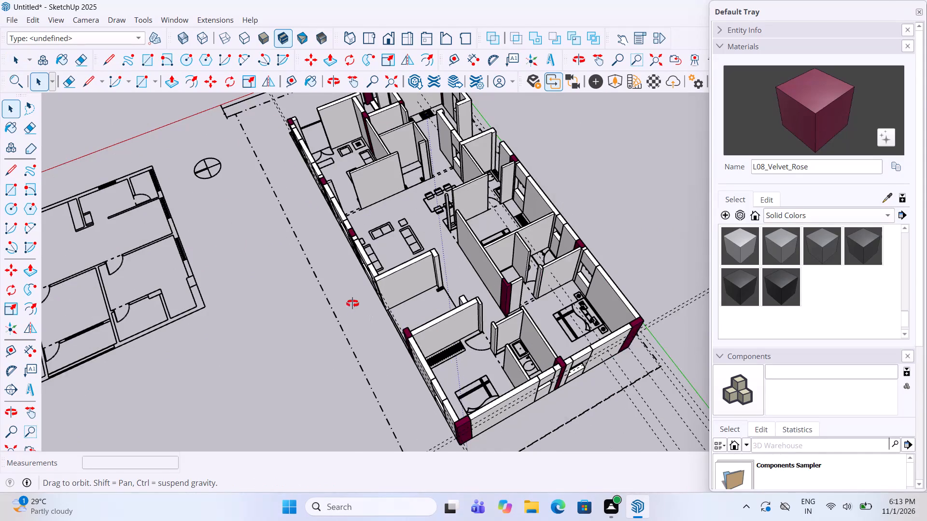
{"action": "middle_click_drag", "start_coordinate": [352, 303], "coordinate": [871, 280]}
{"action": "scroll", "coordinate": [628, 234], "scroll_direction": "down", "scroll_amount": 5}
{"action": "scroll", "coordinate": [540, 430], "scroll_direction": "up", "scroll_amount": 4}
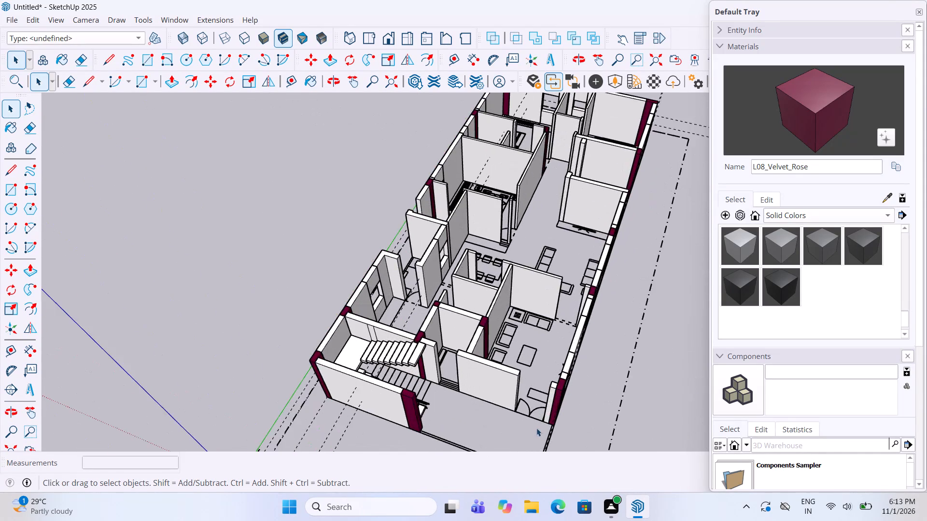
Draw a 4' by 9" rectangle across the double-door opening at the living room's front wall.
{"action": "scroll", "coordinate": [530, 423], "scroll_direction": "up", "scroll_amount": 5}
{"action": "middle_click_drag", "start_coordinate": [598, 370], "coordinate": [660, 336]}
{"action": "scroll", "coordinate": [581, 389], "scroll_direction": "up", "scroll_amount": 5}
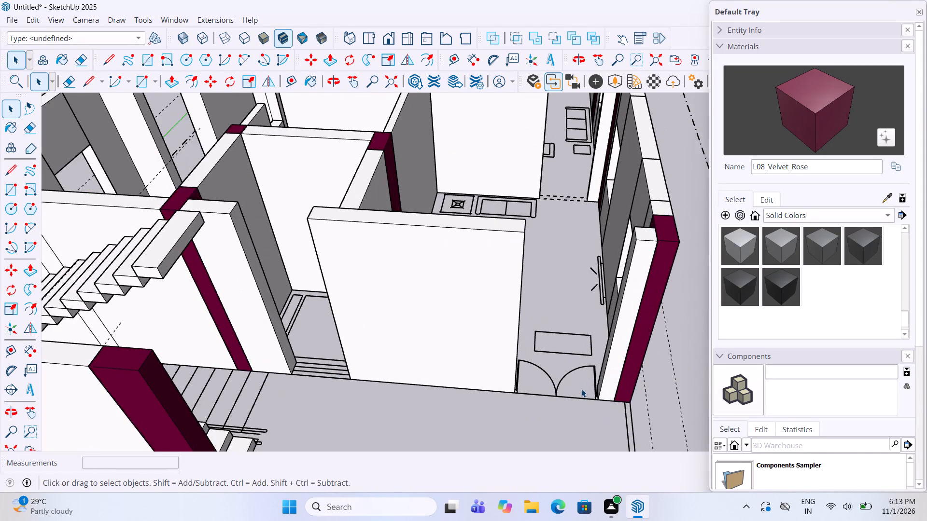
{"action": "scroll", "coordinate": [581, 389], "scroll_direction": "down", "scroll_amount": 5}
{"action": "scroll", "coordinate": [583, 390], "scroll_direction": "up", "scroll_amount": 5}
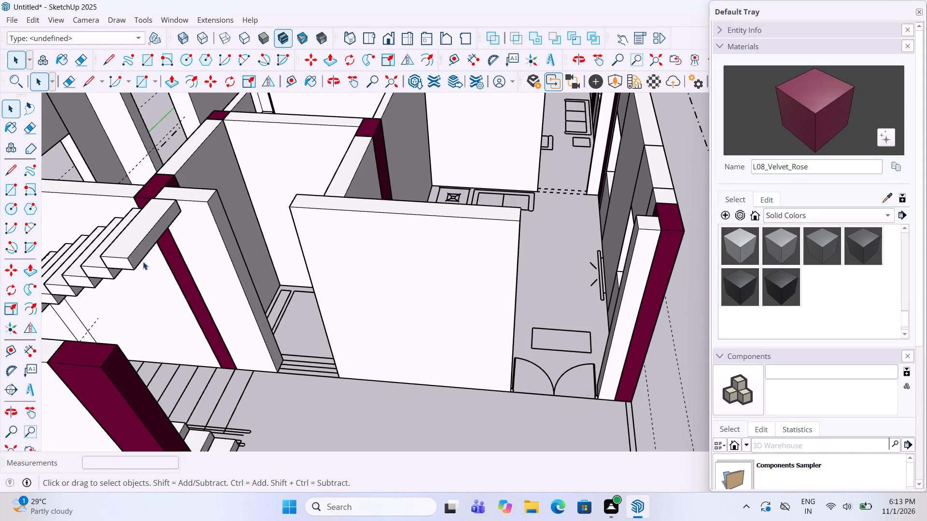
{"action": "left_click", "coordinate": [17, 191]}
{"action": "scroll", "coordinate": [545, 400], "scroll_direction": "up", "scroll_amount": 6}
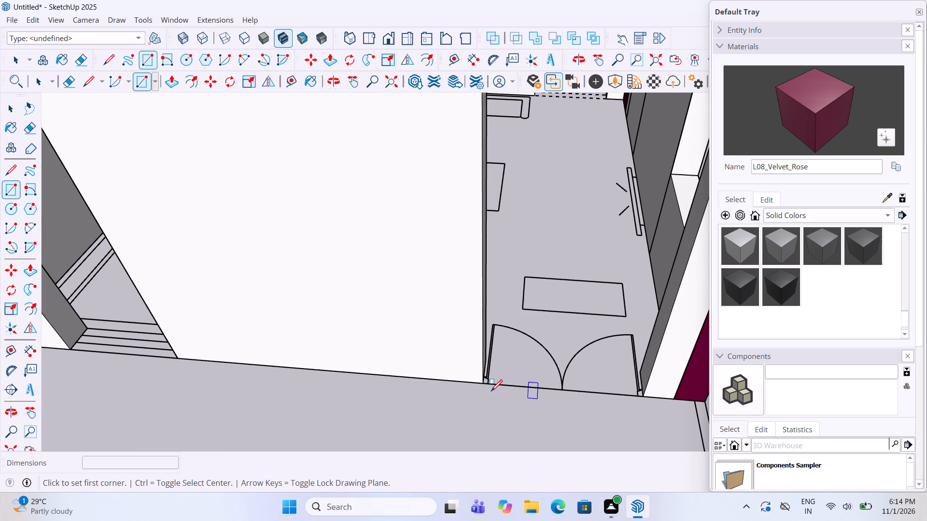
{"action": "left_click", "coordinate": [482, 386]}
{"action": "middle_click_drag", "start_coordinate": [587, 395], "coordinate": [682, 396]}
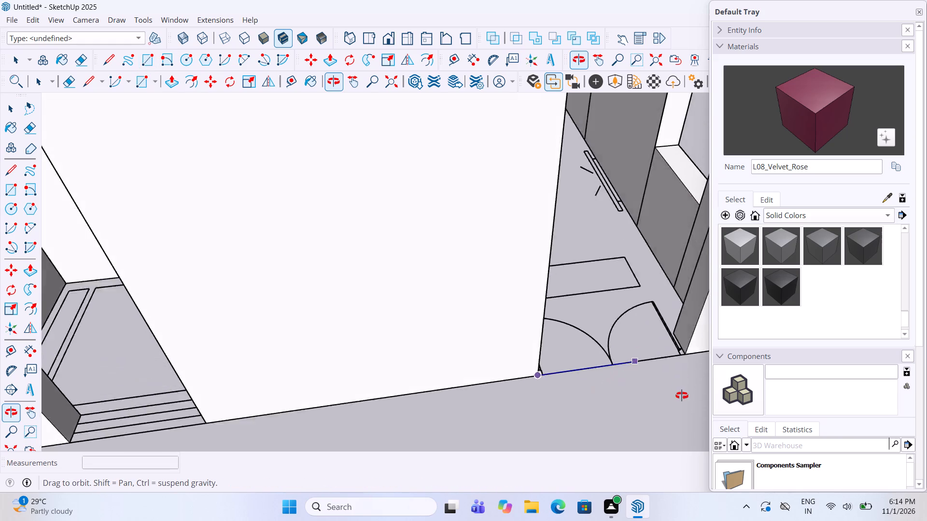
{"action": "middle_click_drag", "start_coordinate": [682, 396], "coordinate": [676, 379]}
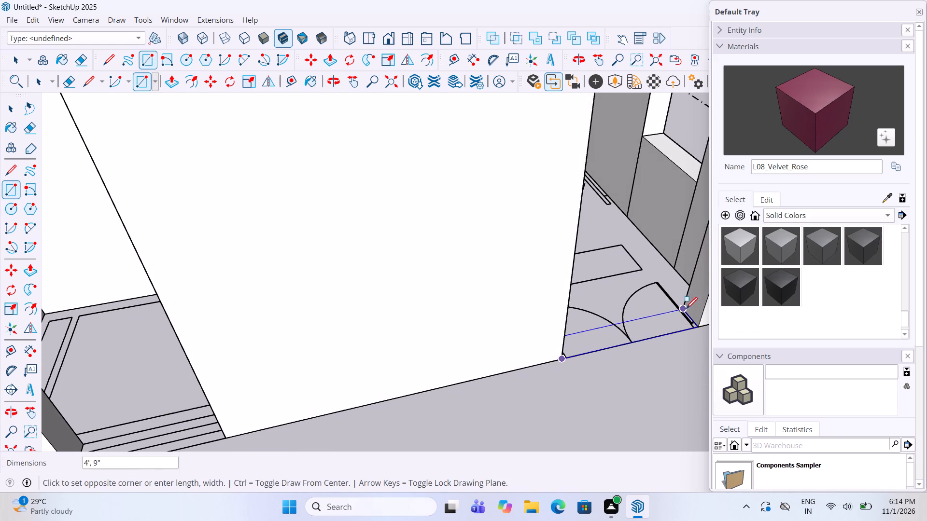
{"action": "left_click", "coordinate": [686, 310]}
{"action": "middle_click_drag", "start_coordinate": [664, 347], "coordinate": [513, 370]}
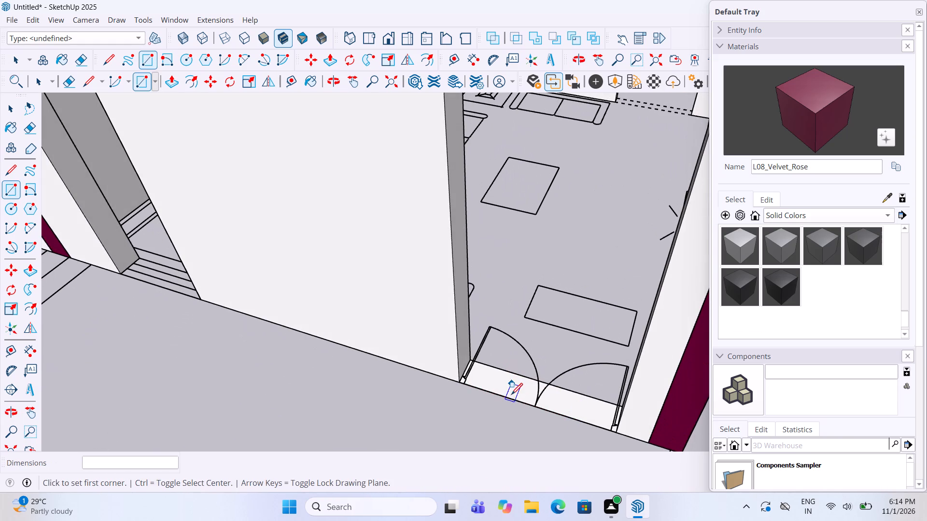
Group the double-door rectangle and raise its face 10' to match the adjoining wall tops.
{"action": "key", "text": "space"}
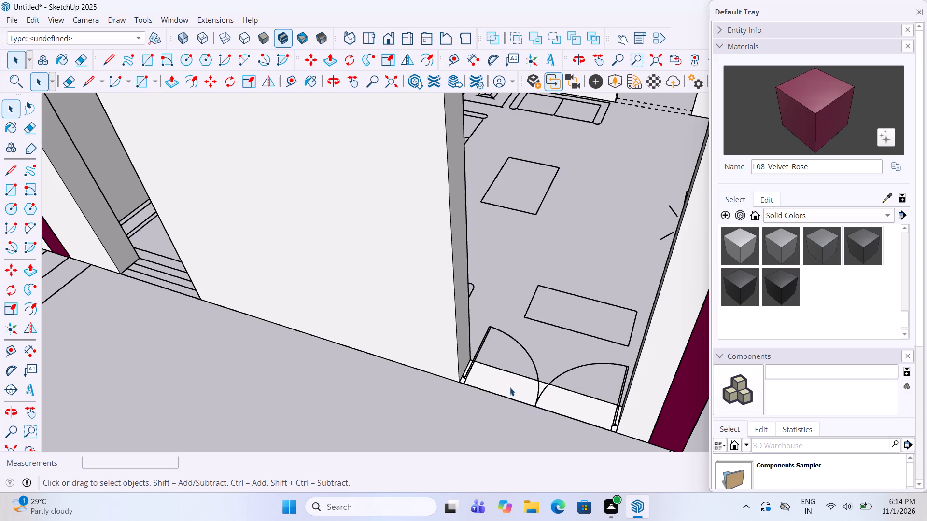
{"action": "right_click", "coordinate": [510, 387]}
{"action": "left_click", "coordinate": [559, 260]}
{"action": "double_click", "coordinate": [519, 382]}
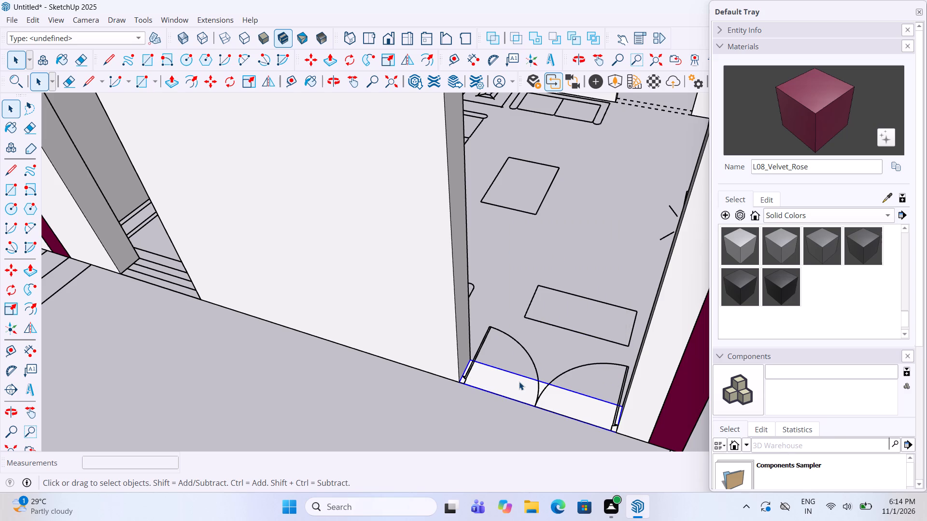
{"action": "key", "text": "p"}
{"action": "left_click", "coordinate": [518, 390]}
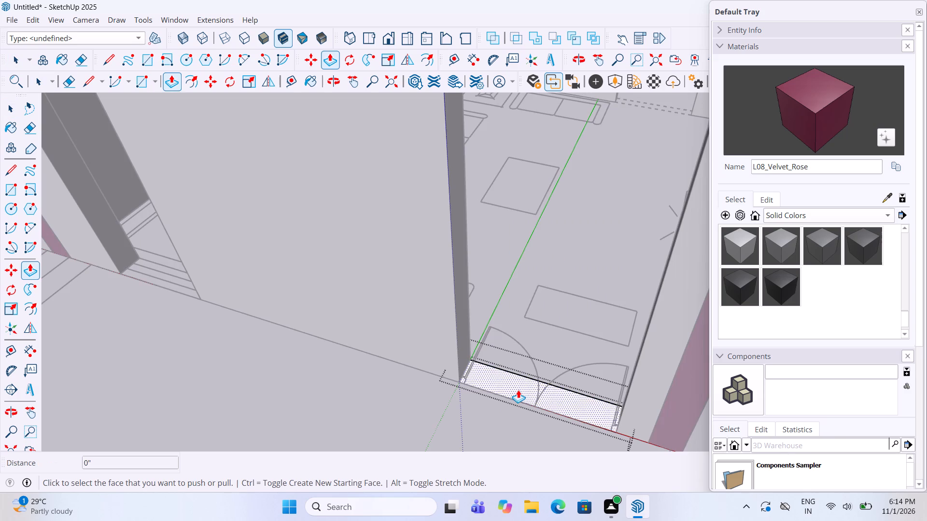
{"action": "scroll", "coordinate": [518, 390], "scroll_direction": "down", "scroll_amount": 8}
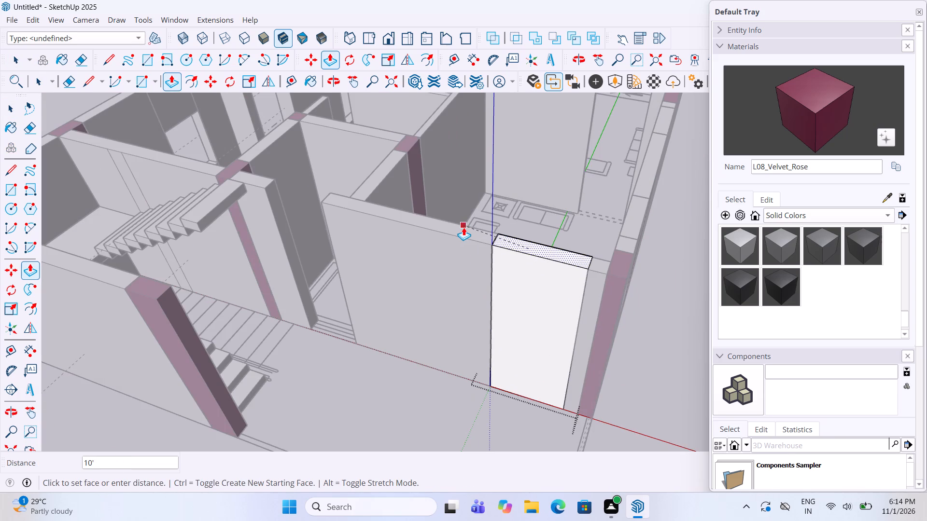
{"action": "left_click", "coordinate": [463, 227]}
{"action": "key", "text": "space"}
{"action": "left_click", "coordinate": [432, 426]}
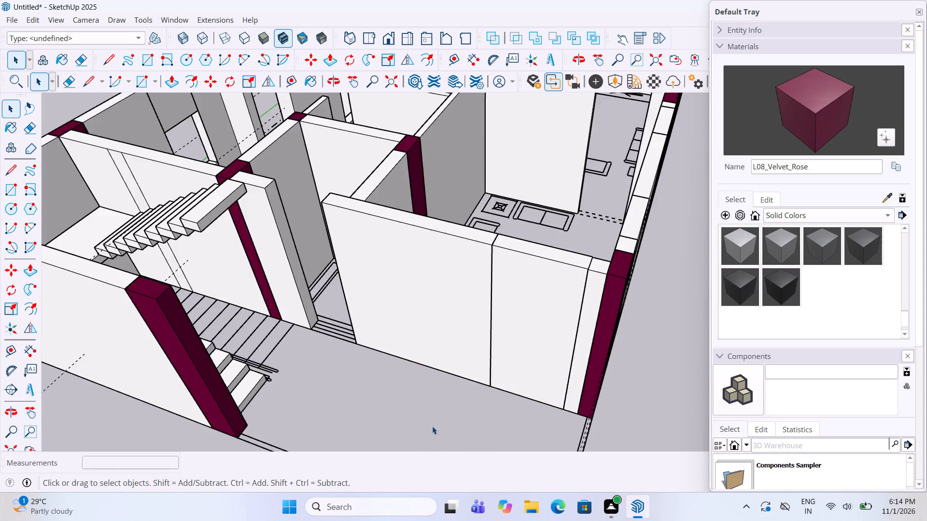
Place a horizontal guide 8' above the base of the new double-door panel.
{"action": "scroll", "coordinate": [401, 324], "scroll_direction": "down", "scroll_amount": 2}
{"action": "middle_click_drag", "start_coordinate": [402, 323], "coordinate": [449, 309]}
{"action": "scroll", "coordinate": [618, 295], "scroll_direction": "up", "scroll_amount": 2}
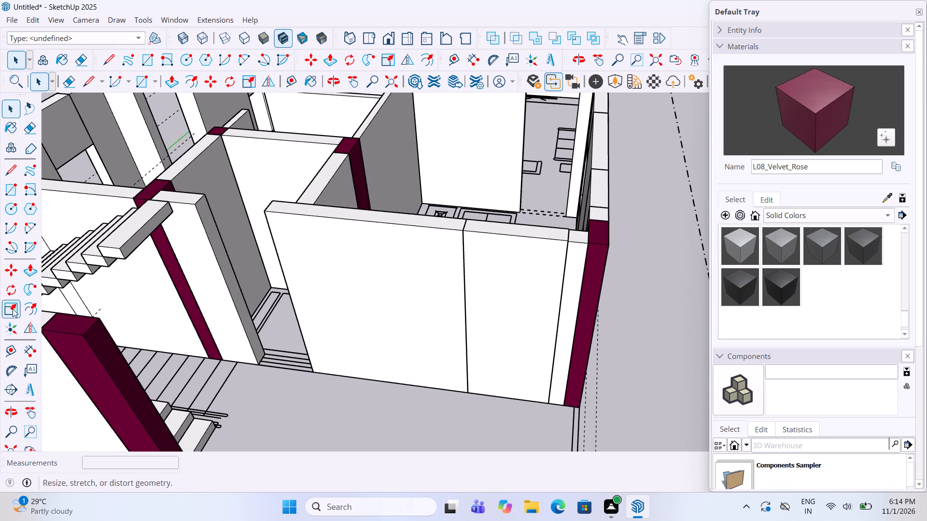
{"action": "left_click", "coordinate": [12, 349]}
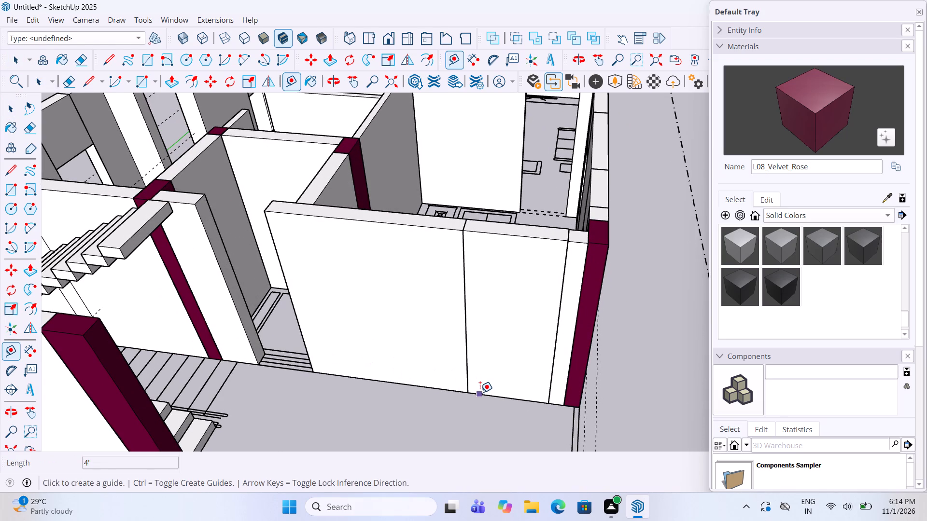
{"action": "left_click", "coordinate": [480, 393]}
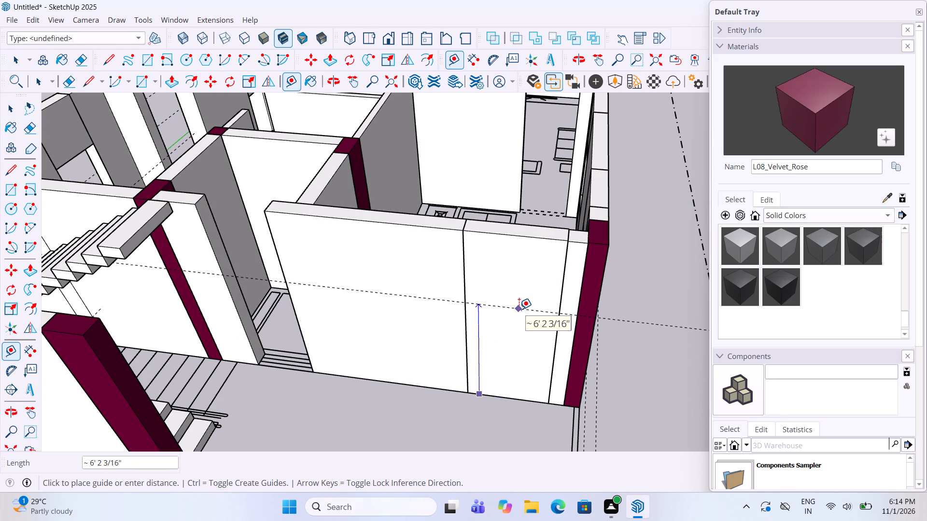
{"action": "type", "text": "8'"}
{"action": "key", "text": "Return"}
{"action": "key", "text": "space"}
Cut a 4' by 8' door opening through the 9" thickness of the double-door panel, below the guide.
{"action": "double_click", "coordinate": [519, 309]}
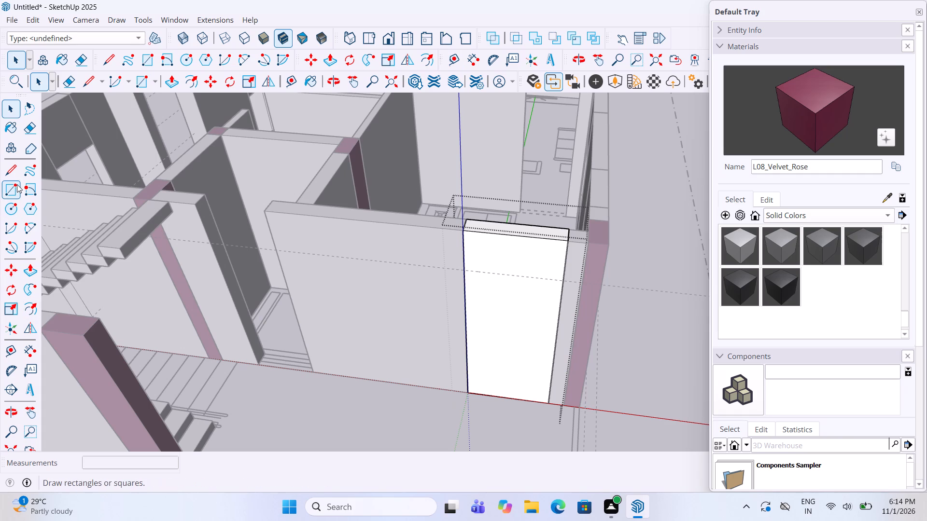
{"action": "left_click", "coordinate": [17, 184]}
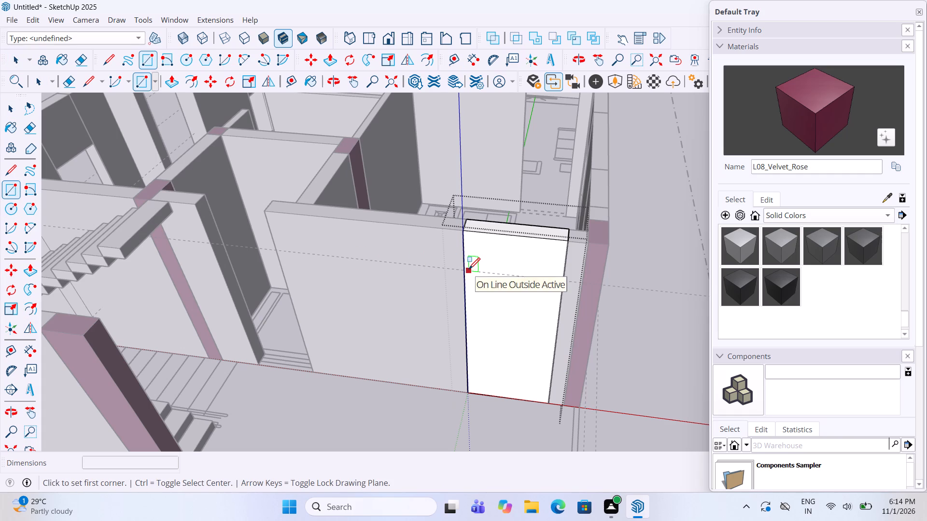
{"action": "left_click", "coordinate": [465, 270]}
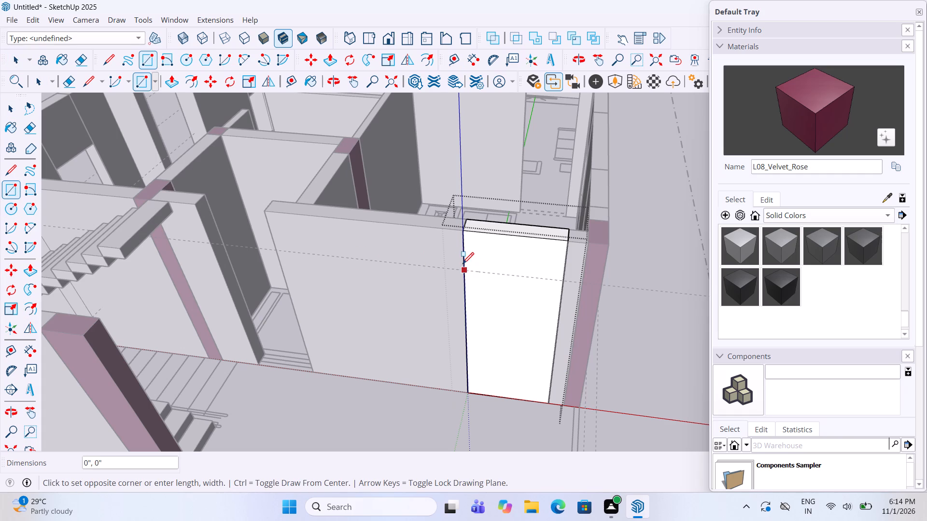
{"action": "left_click", "coordinate": [548, 407]}
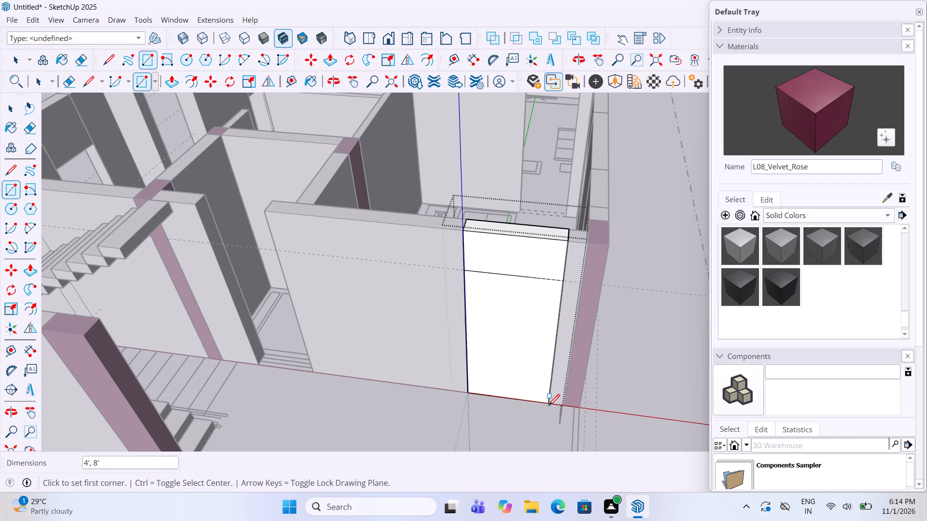
{"action": "key", "text": "p"}
{"action": "left_click", "coordinate": [507, 367]}
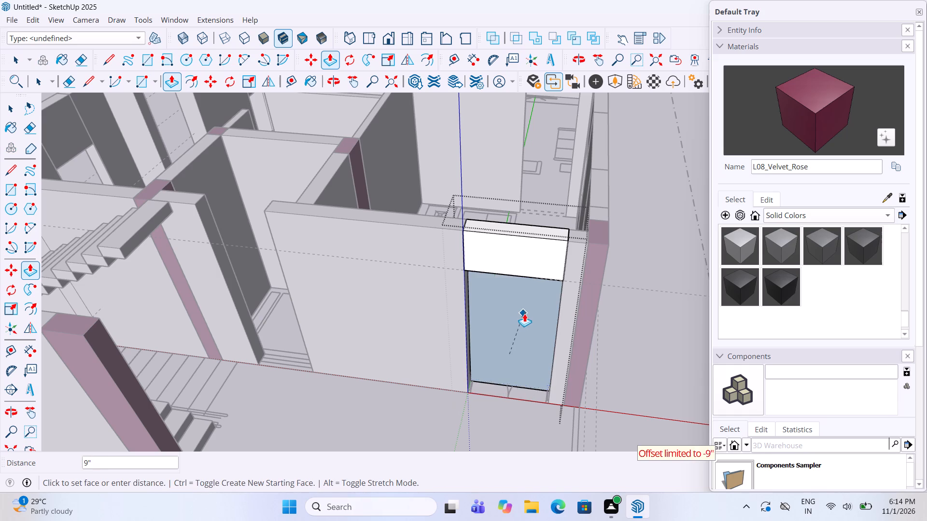
{"action": "left_click", "coordinate": [524, 314]}
{"action": "key", "text": "space"}
{"action": "left_click", "coordinate": [501, 413]}
Draw a 2'9" by 9" rectangle across the single-door opening between the wall ends in the area behind the staircase.
{"action": "scroll", "coordinate": [497, 380], "scroll_direction": "down", "scroll_amount": 4}
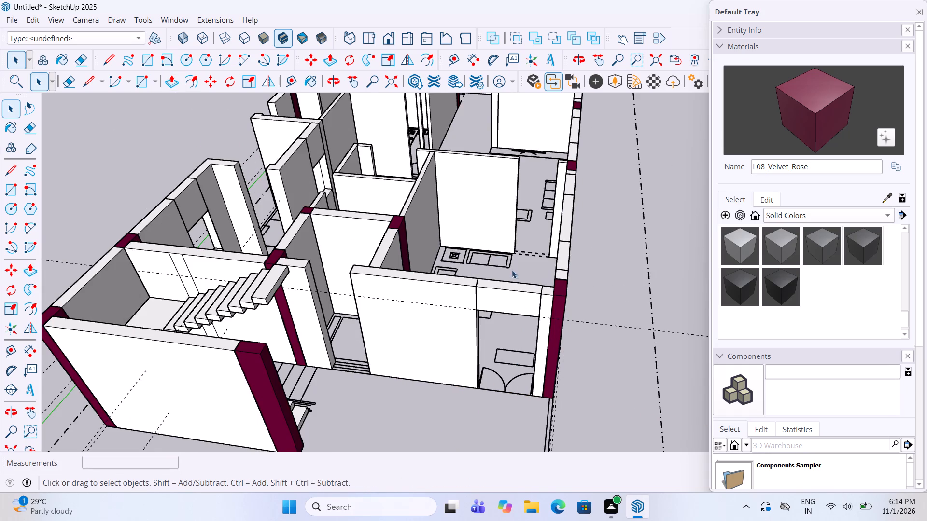
{"action": "middle_click_drag", "start_coordinate": [512, 269], "coordinate": [519, 366]}
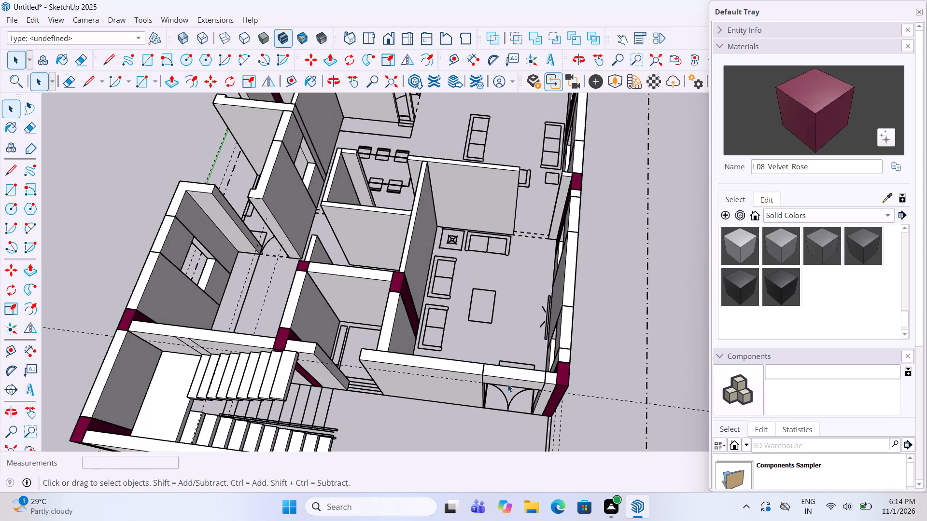
{"action": "scroll", "coordinate": [506, 397], "scroll_direction": "down", "scroll_amount": 5}
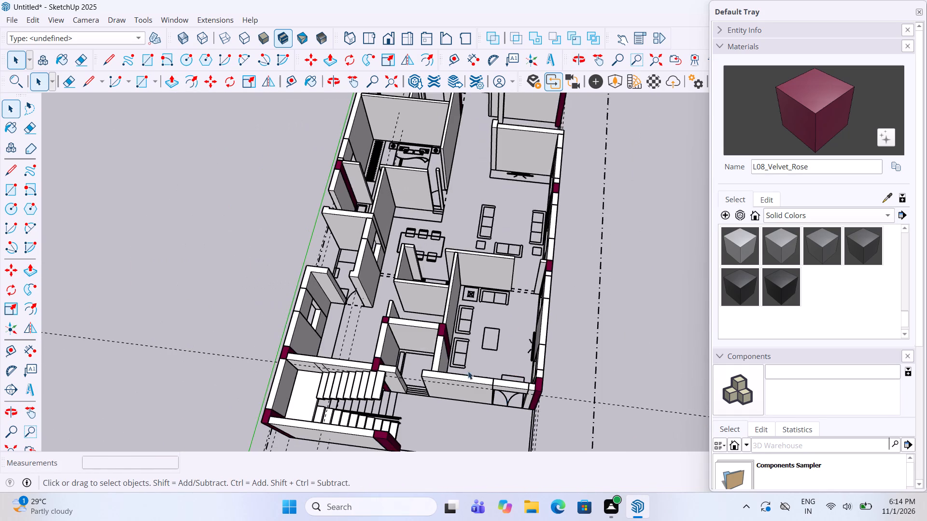
{"action": "scroll", "coordinate": [278, 238], "scroll_direction": "up", "scroll_amount": 4}
{"action": "scroll", "coordinate": [301, 317], "scroll_direction": "up", "scroll_amount": 9}
{"action": "middle_click_drag", "start_coordinate": [337, 310], "coordinate": [394, 288]}
{"action": "scroll", "coordinate": [521, 313], "scroll_direction": "up", "scroll_amount": 3}
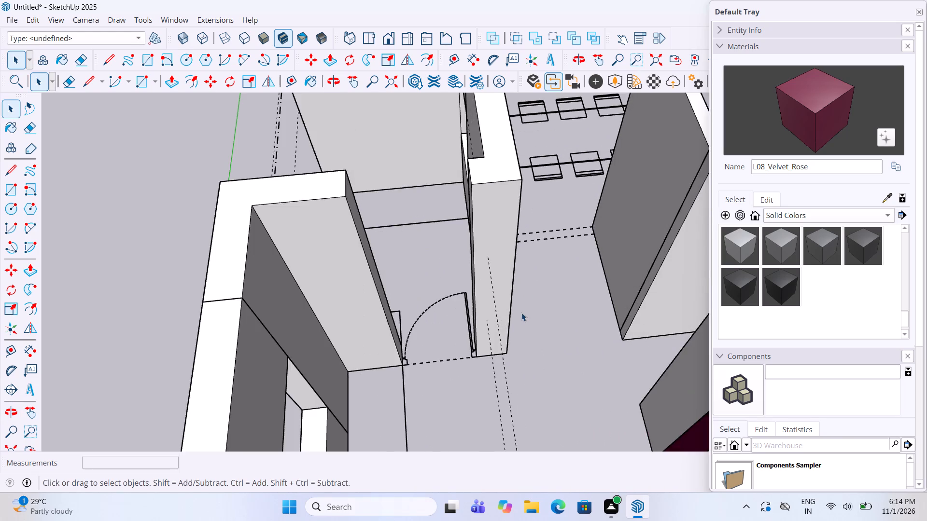
{"action": "scroll", "coordinate": [521, 313], "scroll_direction": "up", "scroll_amount": 1}
{"action": "left_click", "coordinate": [5, 189]}
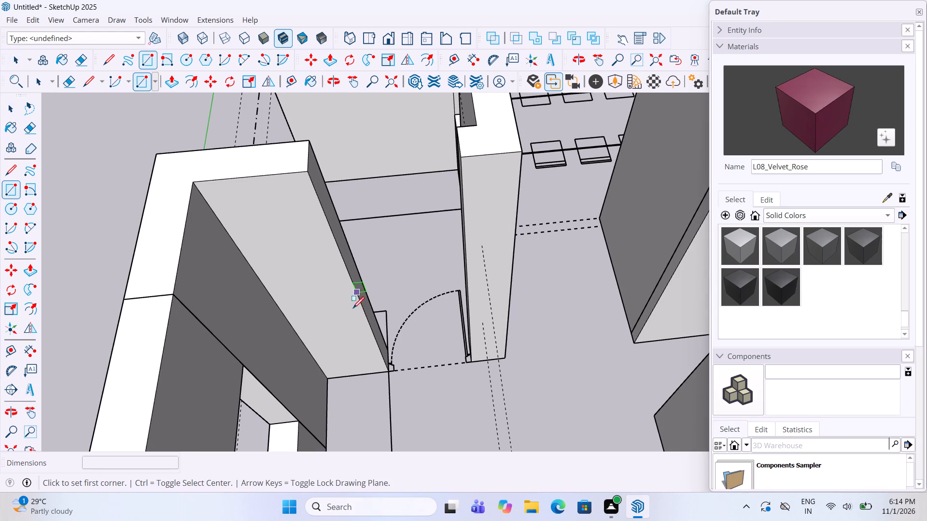
{"action": "scroll", "coordinate": [383, 338], "scroll_direction": "up", "scroll_amount": 3}
{"action": "left_click", "coordinate": [393, 379]}
{"action": "scroll", "coordinate": [497, 363], "scroll_direction": "up", "scroll_amount": 4}
{"action": "middle_click_drag", "start_coordinate": [497, 363], "coordinate": [495, 357]}
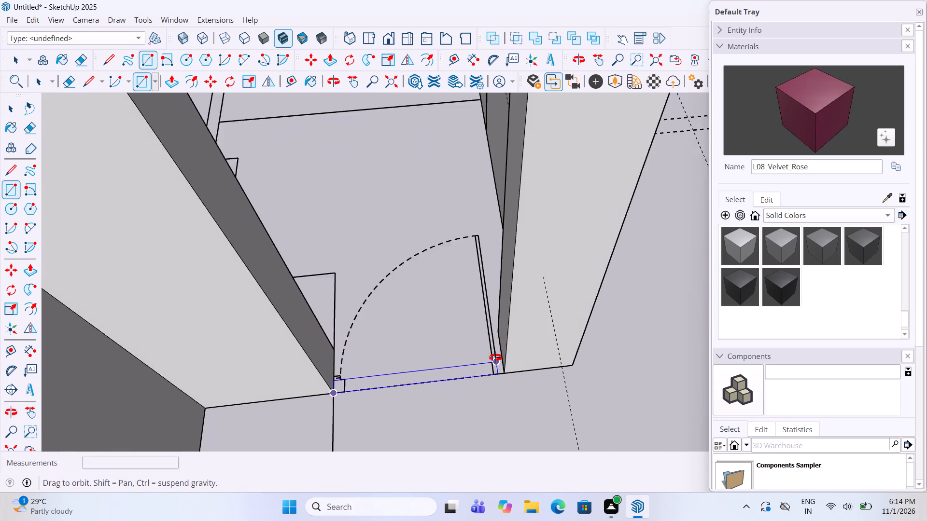
{"action": "middle_click_drag", "start_coordinate": [495, 357], "coordinate": [541, 320]}
{"action": "scroll", "coordinate": [541, 320], "scroll_direction": "up", "scroll_amount": 1}
{"action": "left_click", "coordinate": [516, 311]}
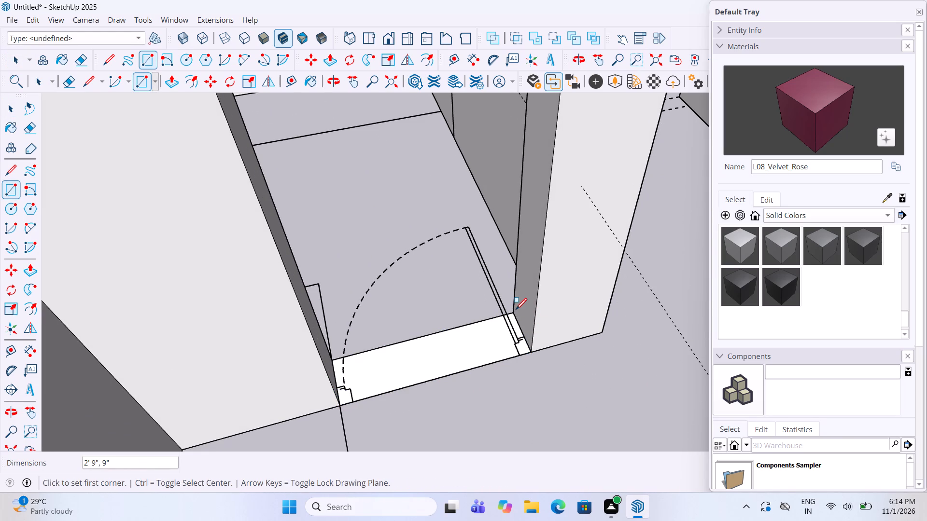
Group the single-door rectangle and raise its face 10' to the height of the adjoining walls.
{"action": "key", "text": "space"}
{"action": "right_click", "coordinate": [462, 347]}
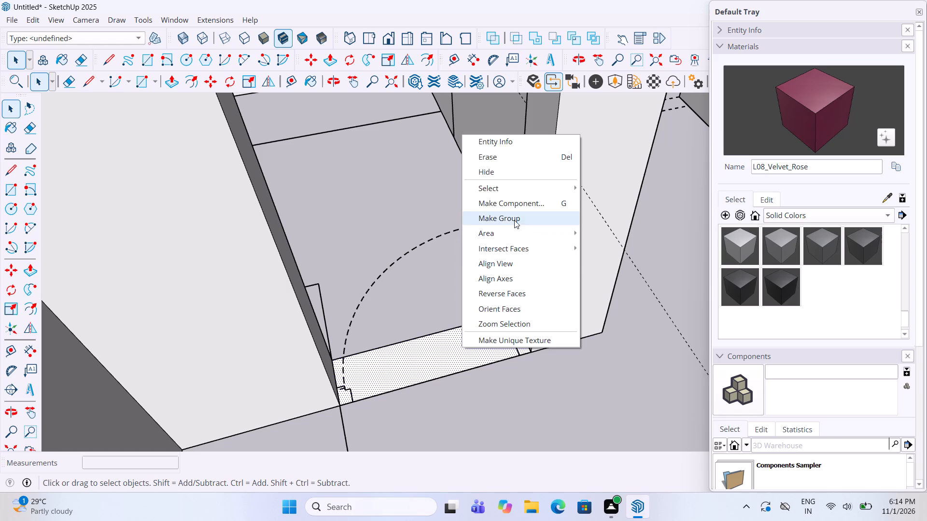
{"action": "left_click", "coordinate": [515, 219]}
{"action": "double_click", "coordinate": [463, 345]}
{"action": "key", "text": "p"}
{"action": "left_click", "coordinate": [473, 347]}
{"action": "scroll", "coordinate": [473, 336], "scroll_direction": "down", "scroll_amount": 11}
{"action": "left_click", "coordinate": [337, 301]}
{"action": "key", "text": "space"}
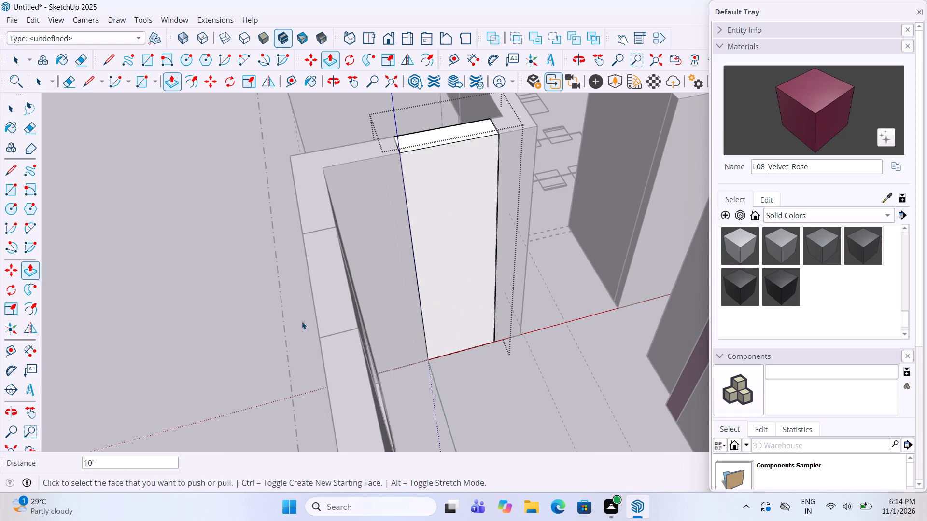
{"action": "left_click", "coordinate": [251, 322]}
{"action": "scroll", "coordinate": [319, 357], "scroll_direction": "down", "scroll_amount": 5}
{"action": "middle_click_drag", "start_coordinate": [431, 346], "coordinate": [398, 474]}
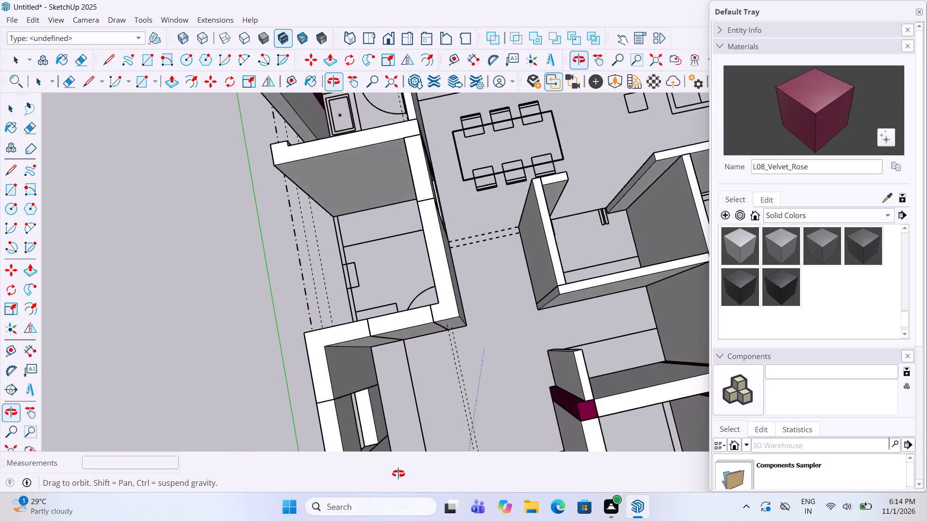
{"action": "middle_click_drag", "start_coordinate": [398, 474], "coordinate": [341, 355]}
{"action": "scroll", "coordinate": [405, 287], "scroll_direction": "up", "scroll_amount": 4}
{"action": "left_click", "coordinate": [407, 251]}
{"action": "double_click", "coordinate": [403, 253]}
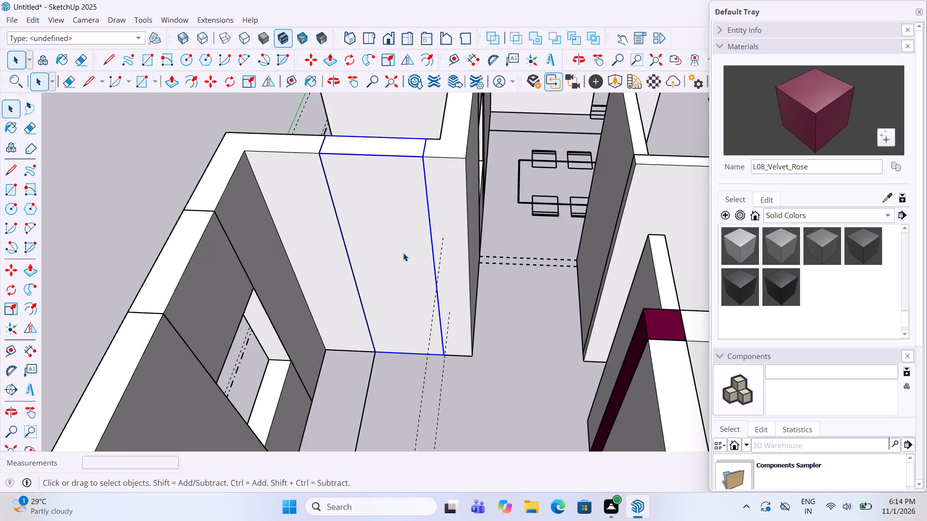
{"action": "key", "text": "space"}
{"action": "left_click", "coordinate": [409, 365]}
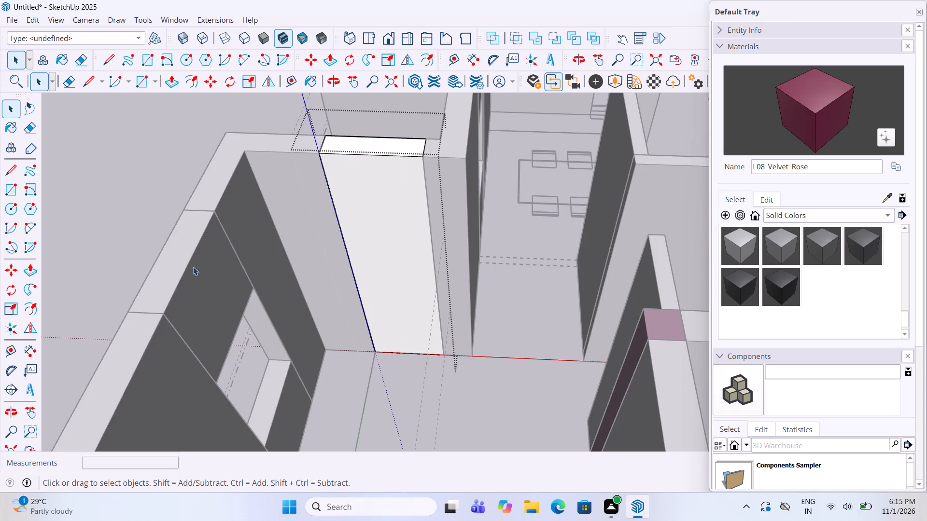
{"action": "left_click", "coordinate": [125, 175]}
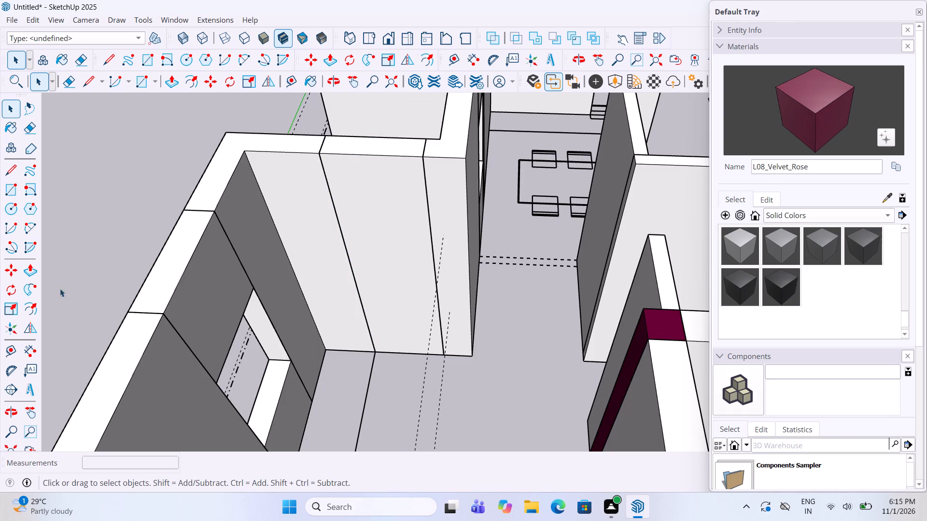
Place a horizontal guide 7' above the base of the new single-door panel.
{"action": "left_click", "coordinate": [6, 350]}
{"action": "left_click", "coordinate": [390, 352]}
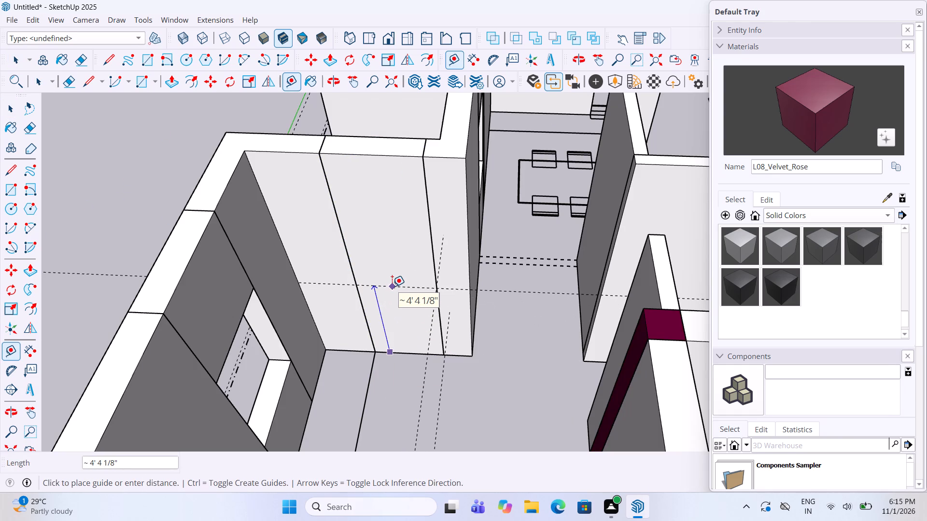
{"action": "type", "text": "7'"}
{"action": "key", "text": "Return"}
{"action": "key", "text": "space"}
Cut a 2'9" by 7' door opening through the 9" thickness of the single-door panel behind the staircase, below the guide.
{"action": "scroll", "coordinate": [446, 263], "scroll_direction": "down", "scroll_amount": 5}
{"action": "middle_click_drag", "start_coordinate": [513, 249], "coordinate": [493, 250]}
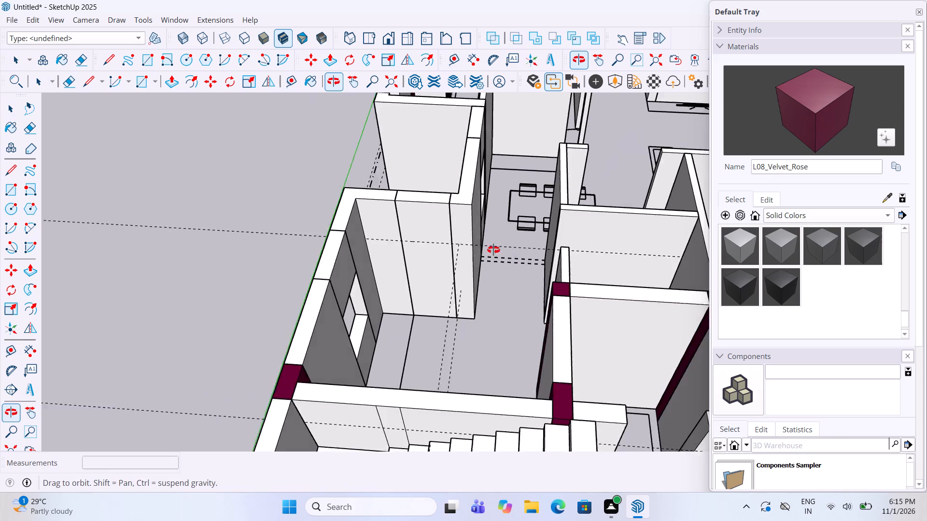
{"action": "middle_click_drag", "start_coordinate": [493, 250], "coordinate": [499, 272]}
{"action": "scroll", "coordinate": [455, 269], "scroll_direction": "up", "scroll_amount": 4}
{"action": "left_click", "coordinate": [414, 267]}
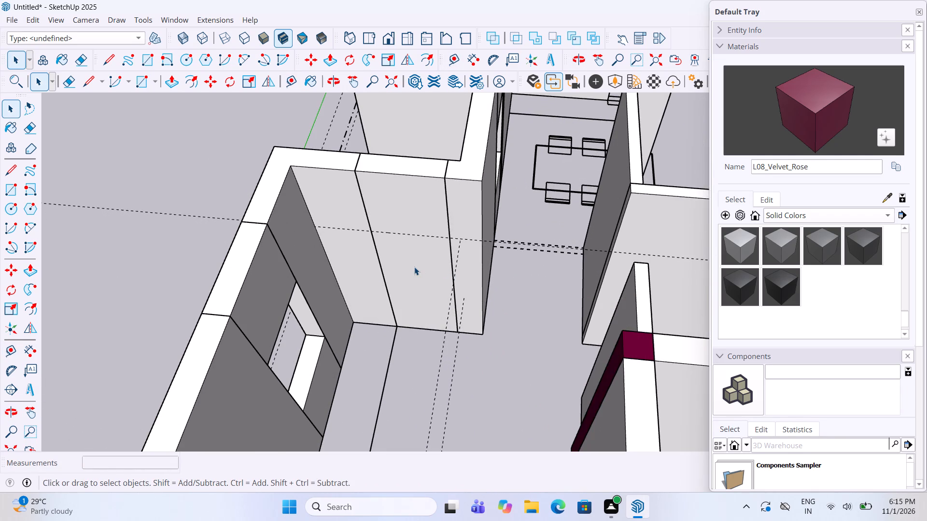
{"action": "left_click", "coordinate": [414, 267]}
{"action": "double_click", "coordinate": [414, 267]}
{"action": "left_click", "coordinate": [458, 304]}
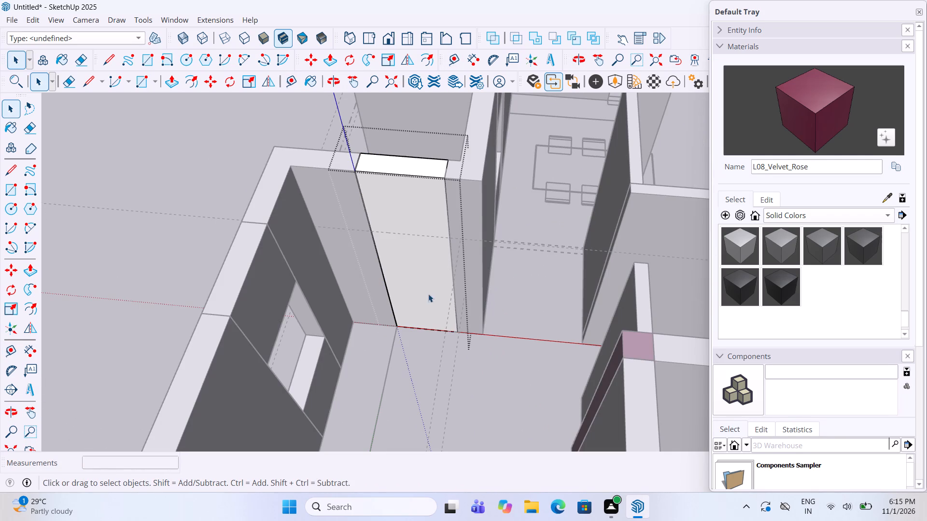
{"action": "left_click", "coordinate": [9, 186]}
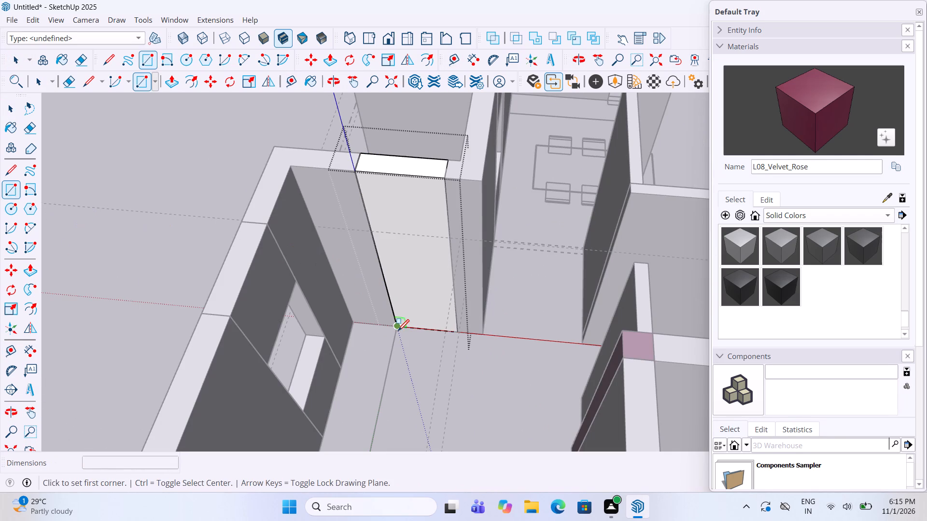
{"action": "left_click", "coordinate": [398, 332]}
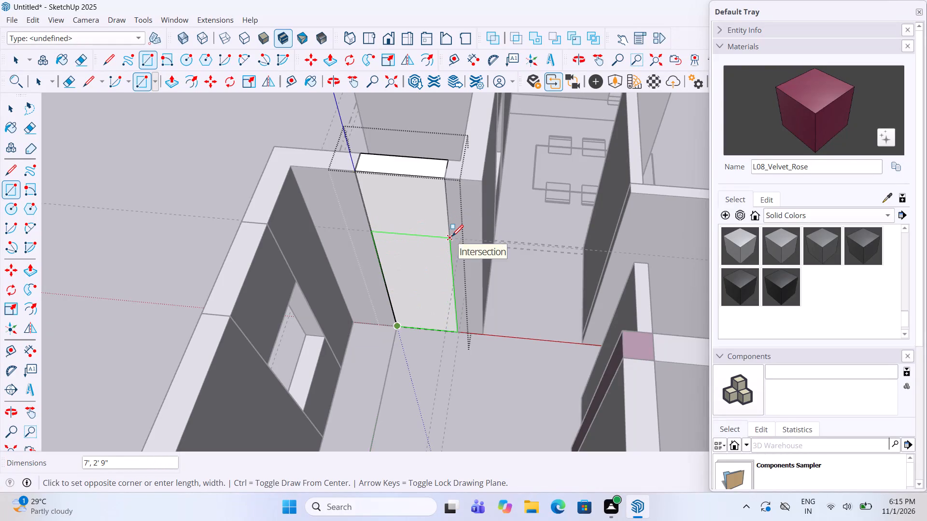
{"action": "left_click", "coordinate": [452, 237]}
{"action": "key", "text": "p"}
{"action": "left_click", "coordinate": [421, 286]}
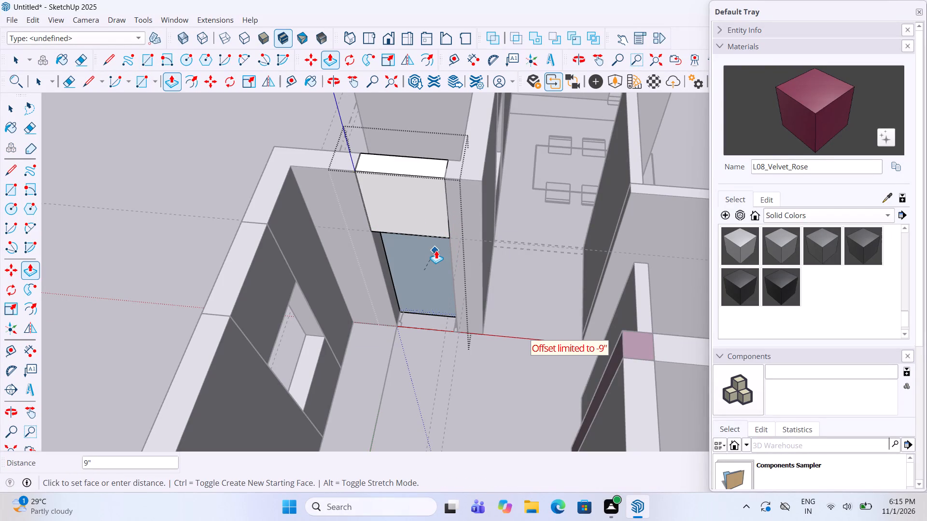
{"action": "left_click", "coordinate": [436, 250]}
{"action": "key", "text": "space"}
{"action": "left_click", "coordinate": [454, 371]}
Draw a 2'9" by 4 1/2" rectangle across the bathroom door opening between the wall ends, on the bedroom side.
{"action": "scroll", "coordinate": [449, 358], "scroll_direction": "down", "scroll_amount": 5}
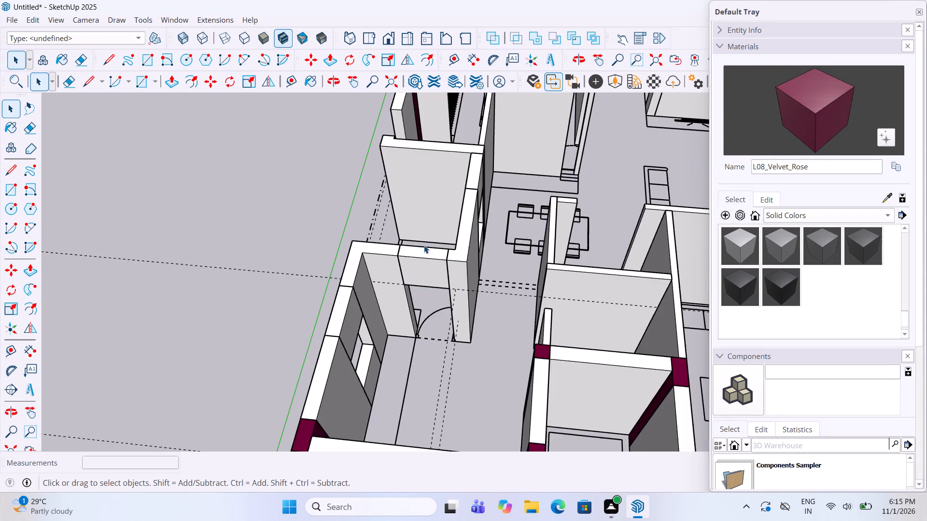
{"action": "scroll", "coordinate": [424, 245], "scroll_direction": "down", "scroll_amount": 5}
{"action": "middle_click_drag", "start_coordinate": [427, 247], "coordinate": [622, 290]}
{"action": "middle_click_drag", "start_coordinate": [547, 273], "coordinate": [551, 357]}
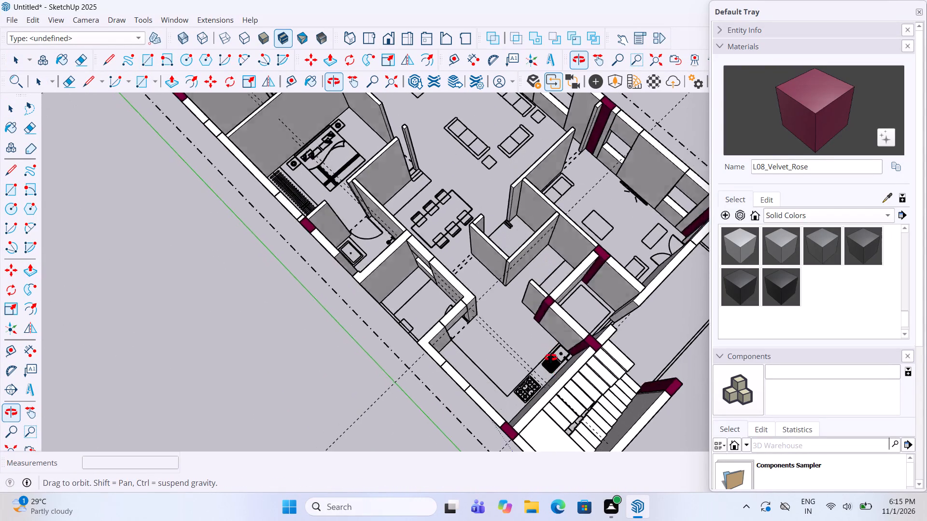
{"action": "middle_click_drag", "start_coordinate": [551, 357], "coordinate": [540, 379]}
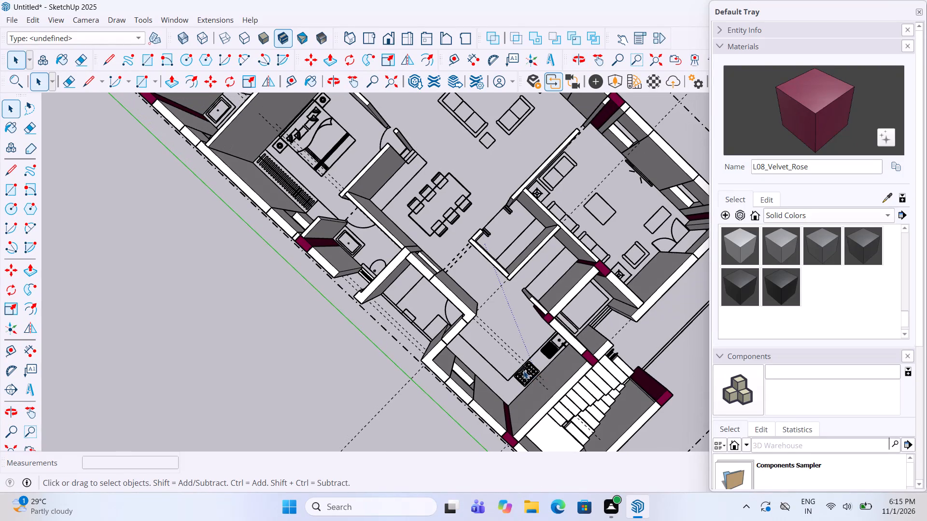
{"action": "scroll", "coordinate": [522, 373], "scroll_direction": "down", "scroll_amount": 4}
{"action": "scroll", "coordinate": [384, 286], "scroll_direction": "up", "scroll_amount": 4}
{"action": "scroll", "coordinate": [449, 268], "scroll_direction": "up", "scroll_amount": 5}
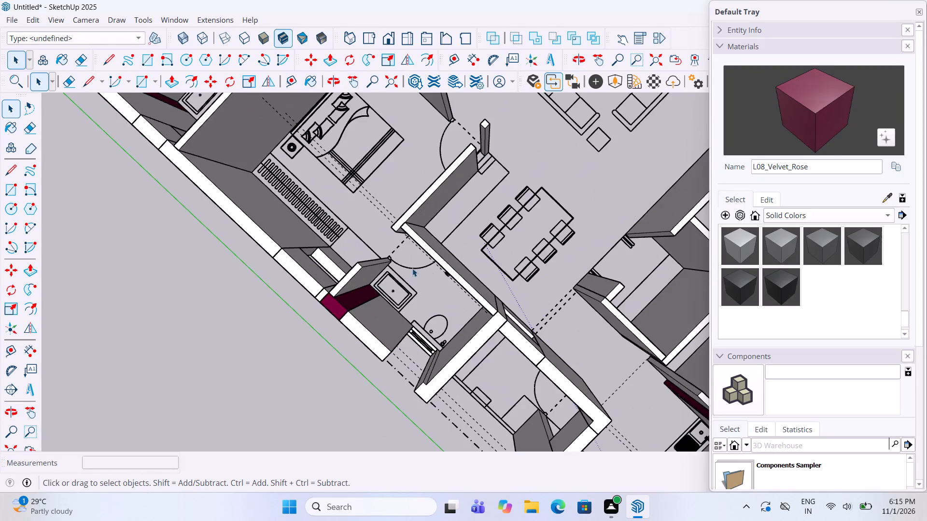
{"action": "scroll", "coordinate": [412, 268], "scroll_direction": "up", "scroll_amount": 2}
{"action": "middle_click_drag", "start_coordinate": [412, 268], "coordinate": [708, 156]}
{"action": "middle_click_drag", "start_coordinate": [255, 310], "coordinate": [510, 337]}
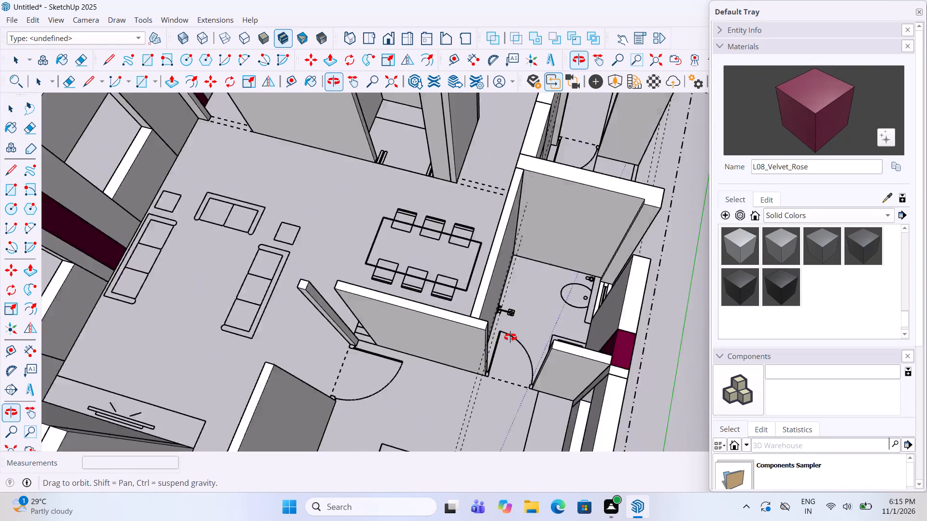
{"action": "middle_click_drag", "start_coordinate": [510, 337], "coordinate": [508, 334]}
{"action": "scroll", "coordinate": [508, 385], "scroll_direction": "up", "scroll_amount": 5}
{"action": "middle_click_drag", "start_coordinate": [519, 378], "coordinate": [496, 355]}
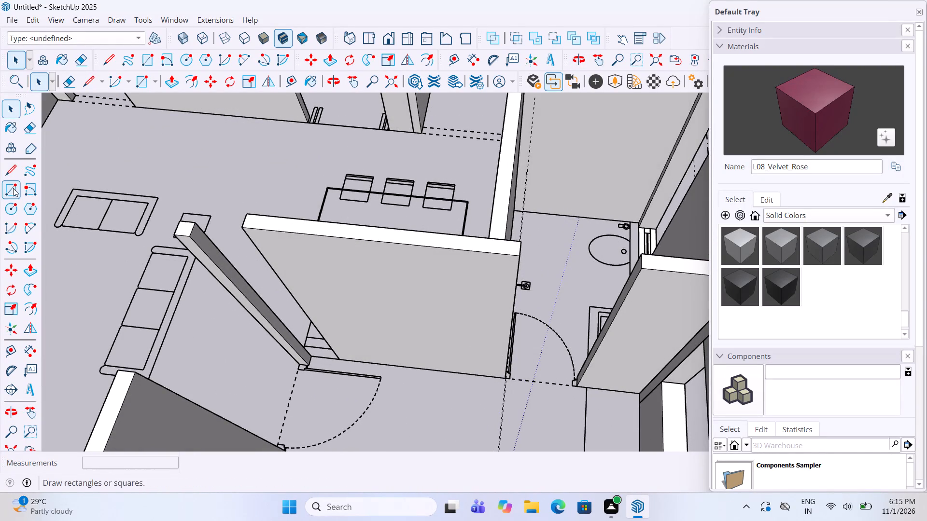
{"action": "left_click", "coordinate": [13, 188]}
{"action": "scroll", "coordinate": [549, 386], "scroll_direction": "up", "scroll_amount": 5}
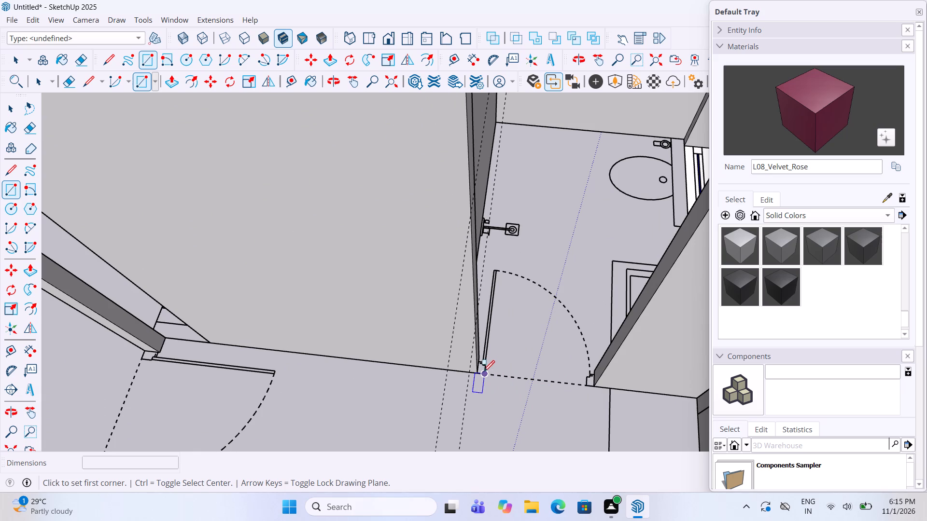
{"action": "left_click", "coordinate": [480, 373]}
{"action": "scroll", "coordinate": [581, 373], "scroll_direction": "up", "scroll_amount": 9}
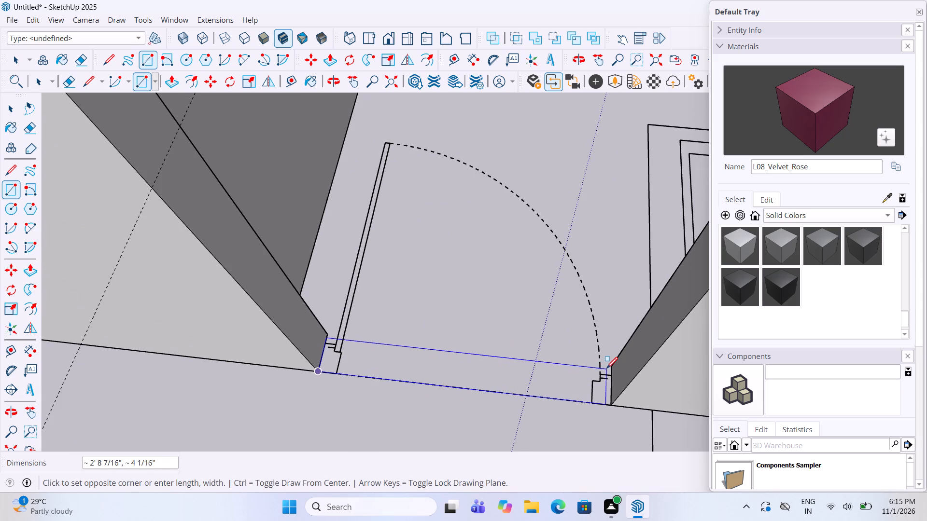
{"action": "left_click", "coordinate": [609, 367]}
{"action": "key", "text": "space"}
Group the bathroom-door rectangle and raise its face 10' to the height of the adjoining walls.
{"action": "left_click", "coordinate": [520, 375]}
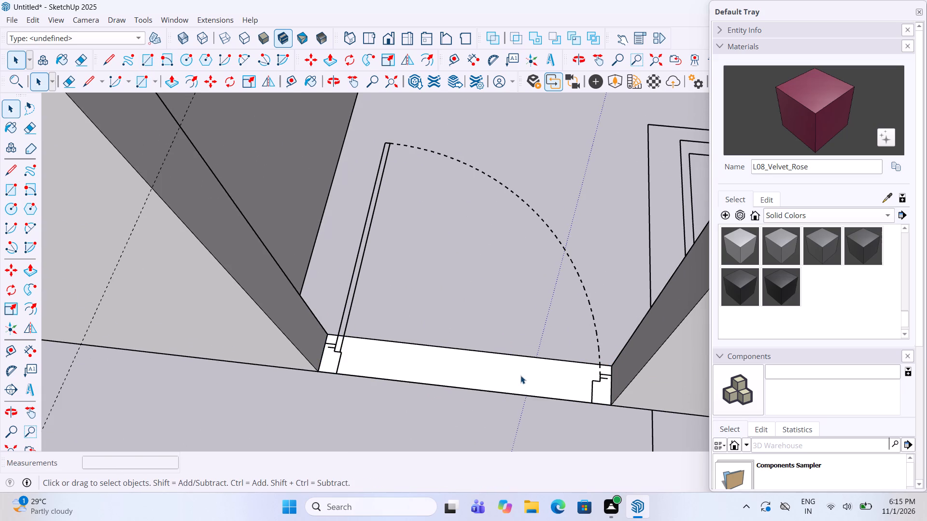
{"action": "right_click", "coordinate": [520, 375]}
{"action": "left_click", "coordinate": [581, 241]}
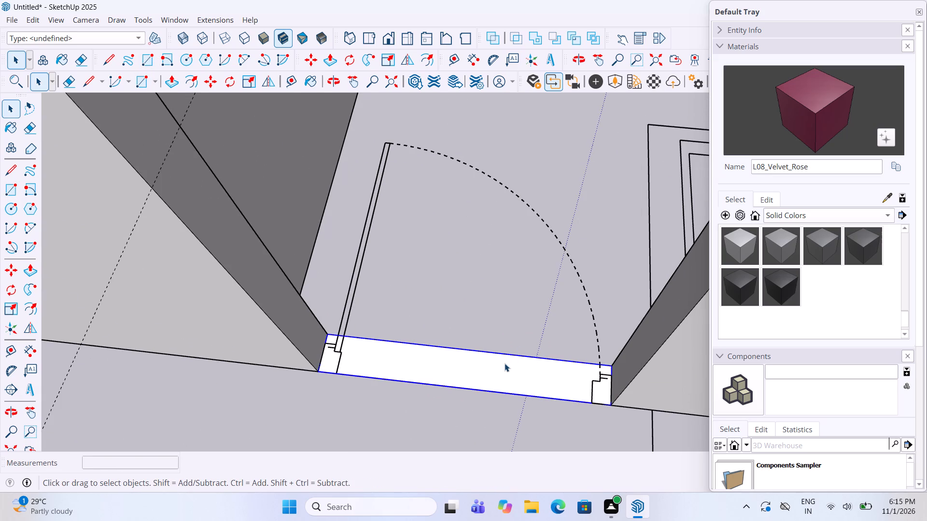
{"action": "double_click", "coordinate": [505, 363]}
{"action": "key", "text": "p"}
{"action": "left_click", "coordinate": [515, 375]}
{"action": "scroll", "coordinate": [516, 358], "scroll_direction": "down", "scroll_amount": 12}
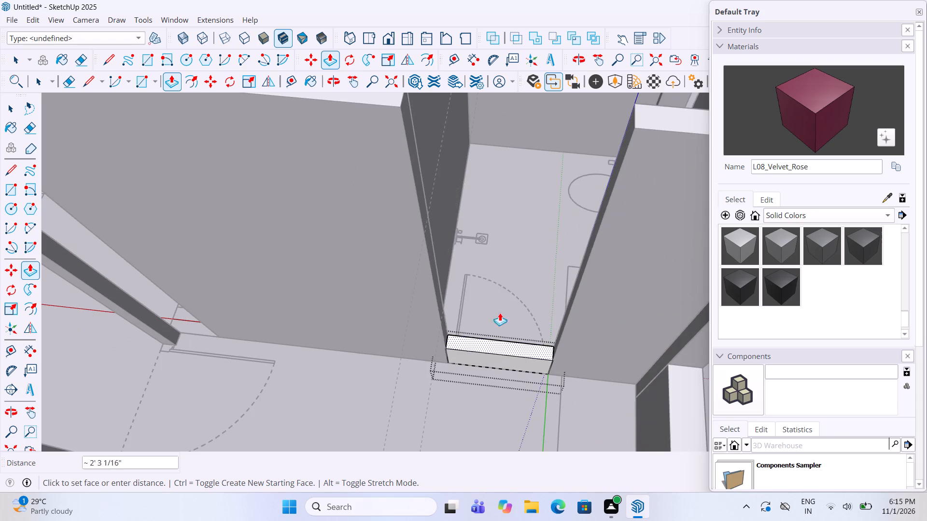
{"action": "scroll", "coordinate": [435, 202], "scroll_direction": "down", "scroll_amount": 4}
{"action": "left_click", "coordinate": [390, 145]}
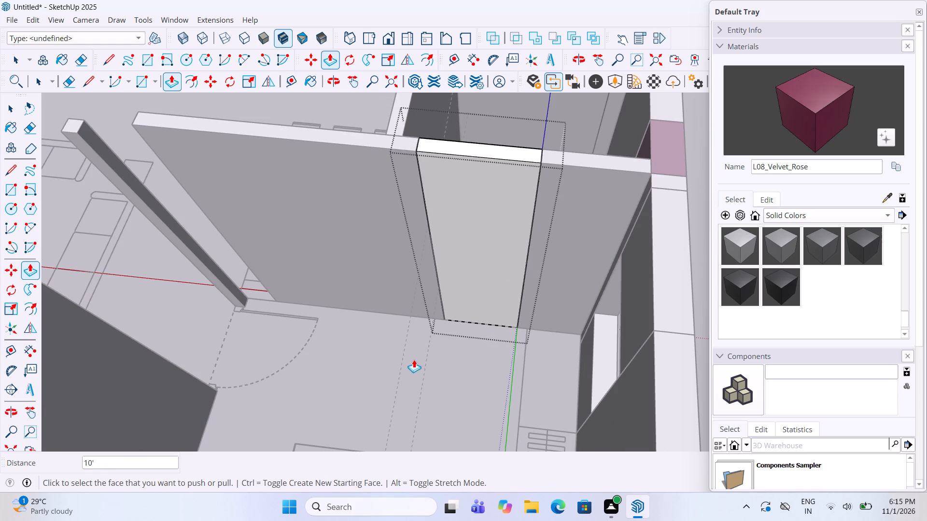
{"action": "key", "text": "space"}
{"action": "left_click", "coordinate": [415, 368]}
Place a horizontal guide 7' above the base of the new bathroom-door panel.
{"action": "scroll", "coordinate": [415, 368], "scroll_direction": "down", "scroll_amount": 6}
{"action": "middle_click_drag", "start_coordinate": [460, 265], "coordinate": [480, 241]}
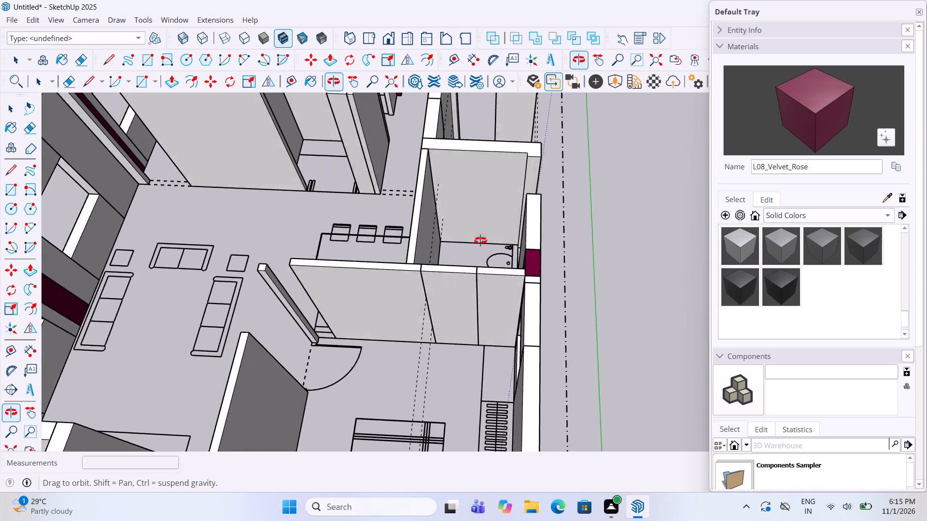
{"action": "middle_click_drag", "start_coordinate": [480, 241], "coordinate": [481, 224]}
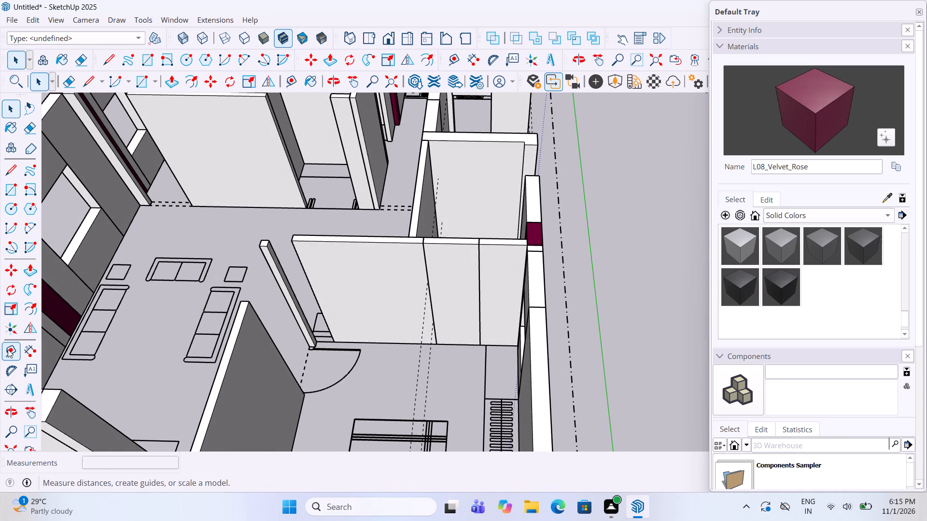
{"action": "left_click", "coordinate": [8, 349]}
{"action": "scroll", "coordinate": [445, 353], "scroll_direction": "up", "scroll_amount": 6}
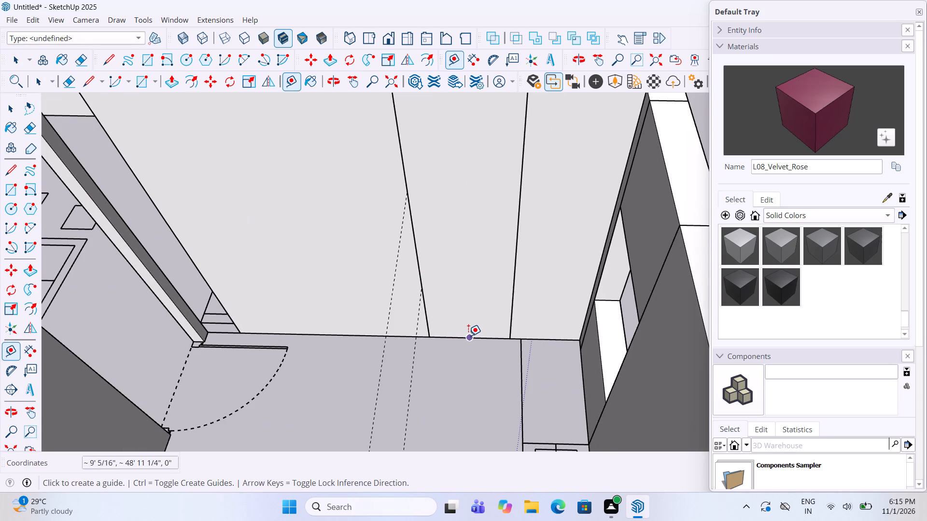
{"action": "left_click", "coordinate": [490, 337]}
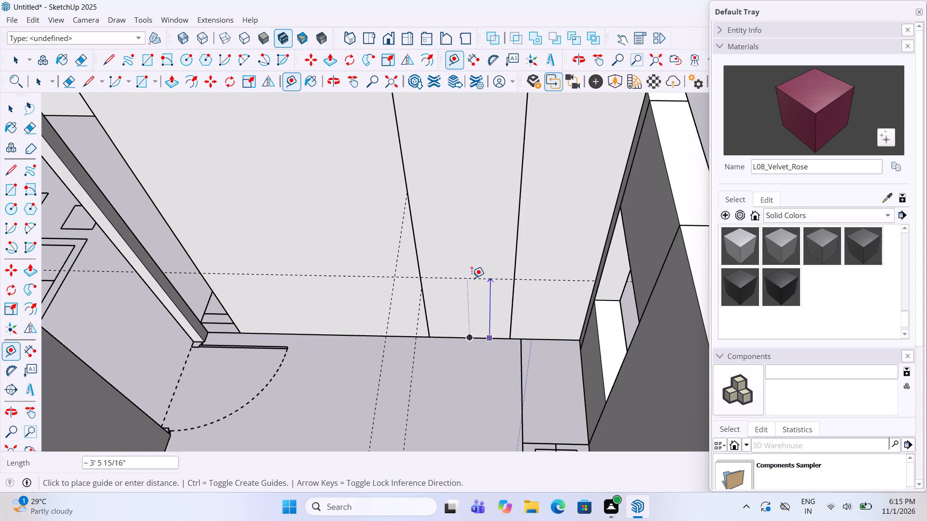
{"action": "type", "text": "7'"}
{"action": "key", "text": "Return"}
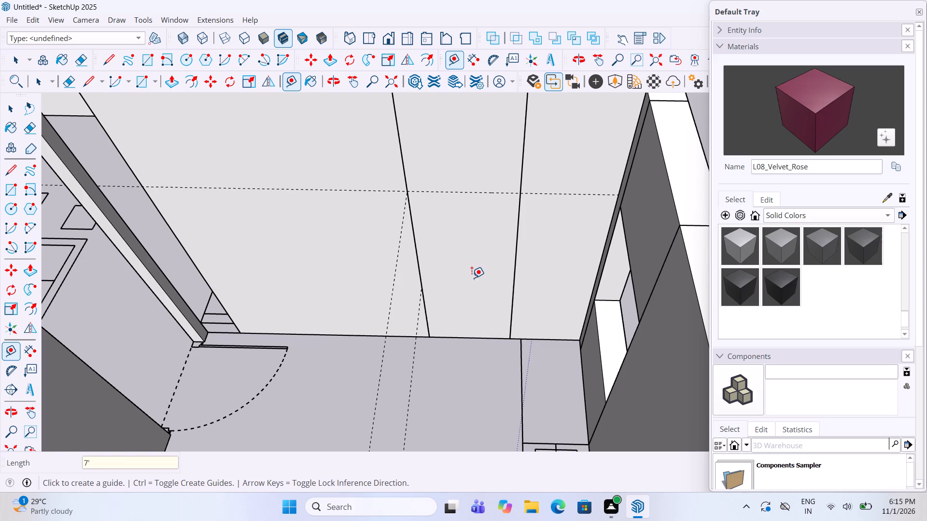
{"action": "key", "text": "space"}
{"action": "left_click", "coordinate": [471, 390]}
Cut a 2'9" by 7' door opening through the 4 1/2" thickness of the bathroom-door panel, below the guide.
{"action": "scroll", "coordinate": [472, 397], "scroll_direction": "down", "scroll_amount": 4}
{"action": "middle_click_drag", "start_coordinate": [496, 234], "coordinate": [495, 270]}
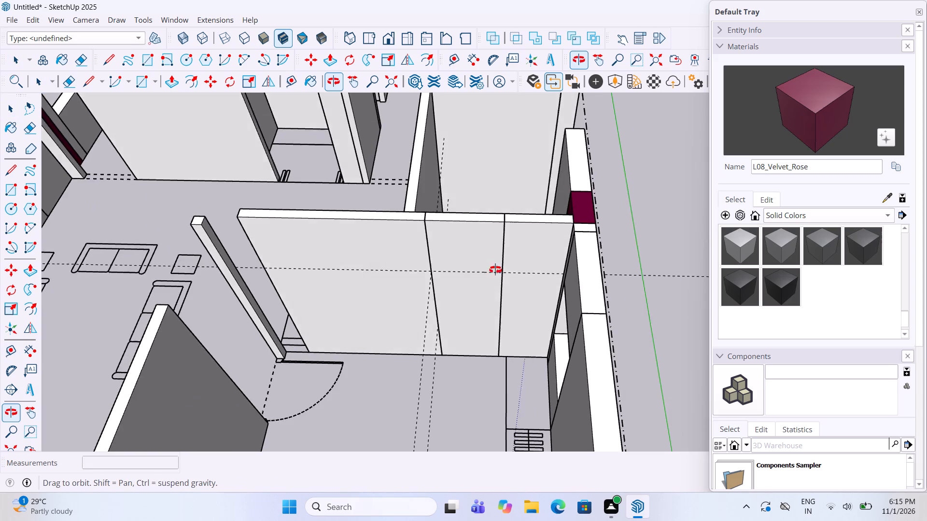
{"action": "middle_click_drag", "start_coordinate": [495, 270], "coordinate": [481, 246]}
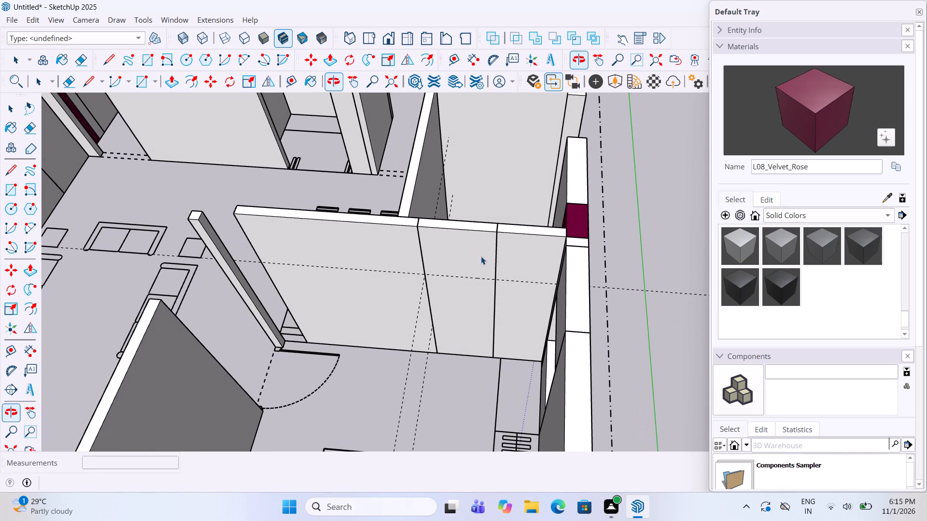
{"action": "middle_click_drag", "start_coordinate": [481, 274], "coordinate": [492, 188]}
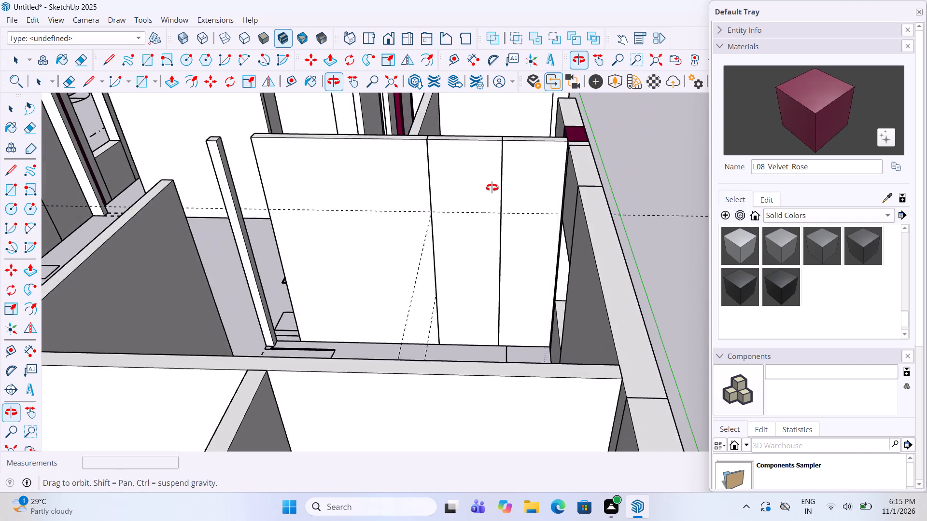
{"action": "middle_click_drag", "start_coordinate": [492, 188], "coordinate": [487, 268]}
{"action": "scroll", "coordinate": [487, 268], "scroll_direction": "up", "scroll_amount": 3}
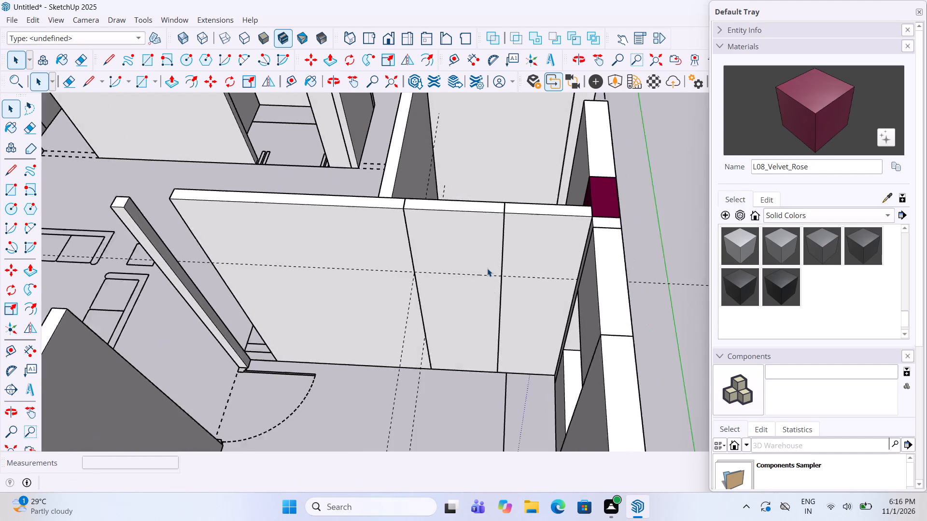
{"action": "scroll", "coordinate": [487, 268], "scroll_direction": "up", "scroll_amount": 1}
{"action": "left_click", "coordinate": [471, 302]}
{"action": "left_click", "coordinate": [471, 302]}
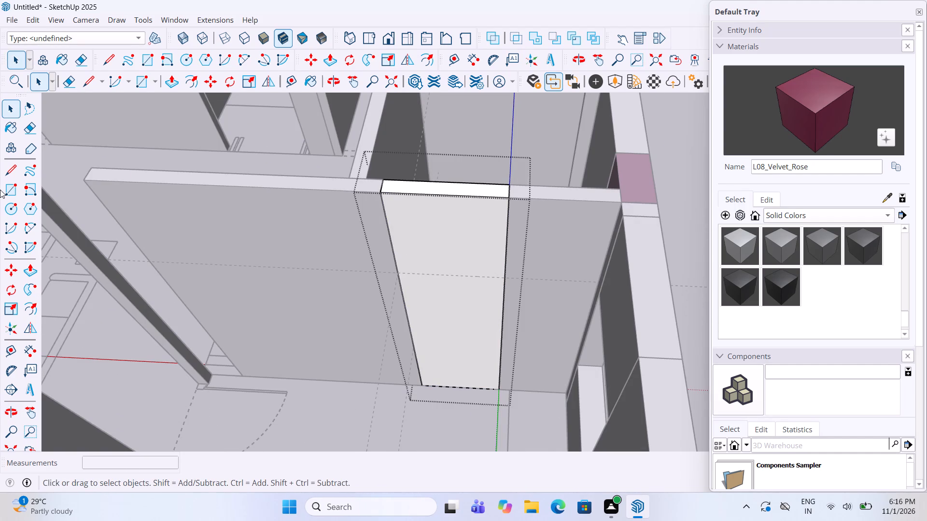
{"action": "left_click", "coordinate": [12, 189]}
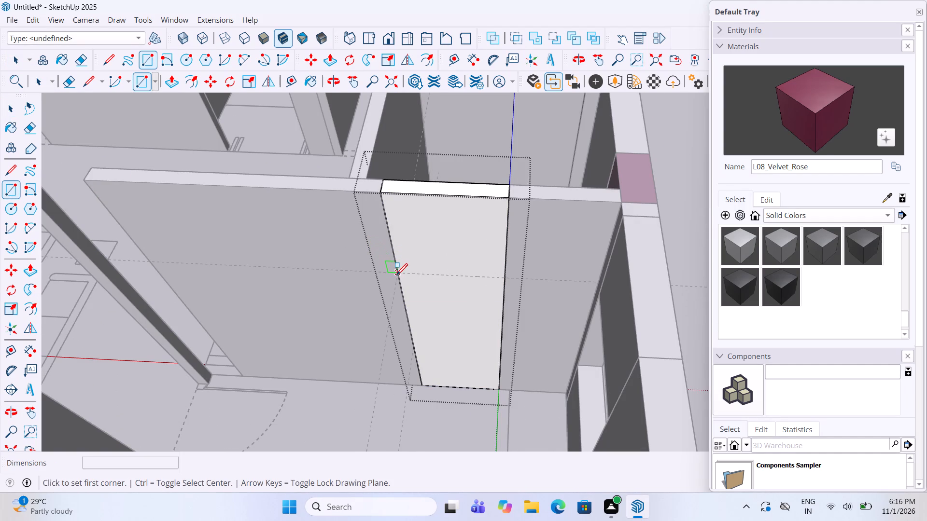
{"action": "left_click", "coordinate": [396, 276]}
{"action": "left_click", "coordinate": [500, 393]}
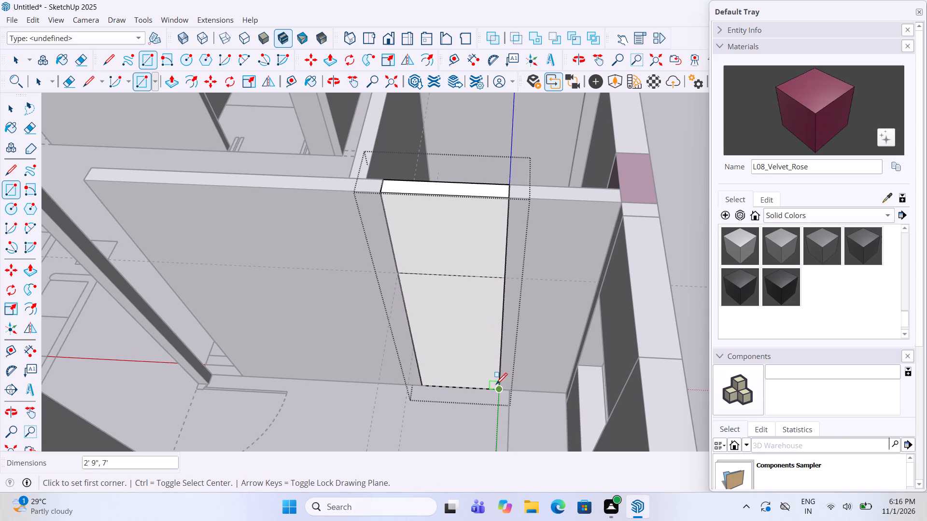
{"action": "key", "text": "p"}
{"action": "left_click", "coordinate": [459, 355]}
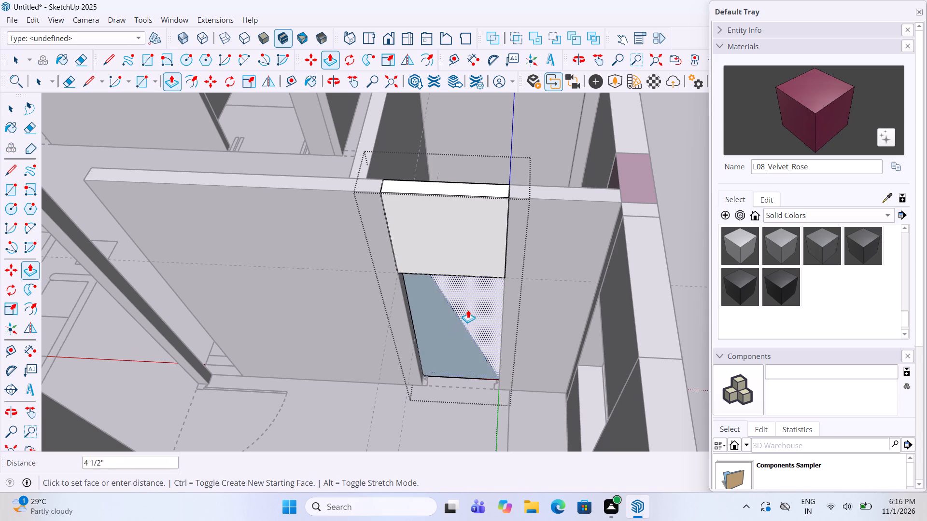
{"action": "left_click", "coordinate": [469, 308]}
{"action": "key", "text": "space"}
{"action": "left_click", "coordinate": [476, 399]}
Draw a 3'3" by 4 1/2" rectangle across the bedroom door opening beside the dining area, between the wall ends.
{"action": "scroll", "coordinate": [485, 330], "scroll_direction": "down", "scroll_amount": 4}
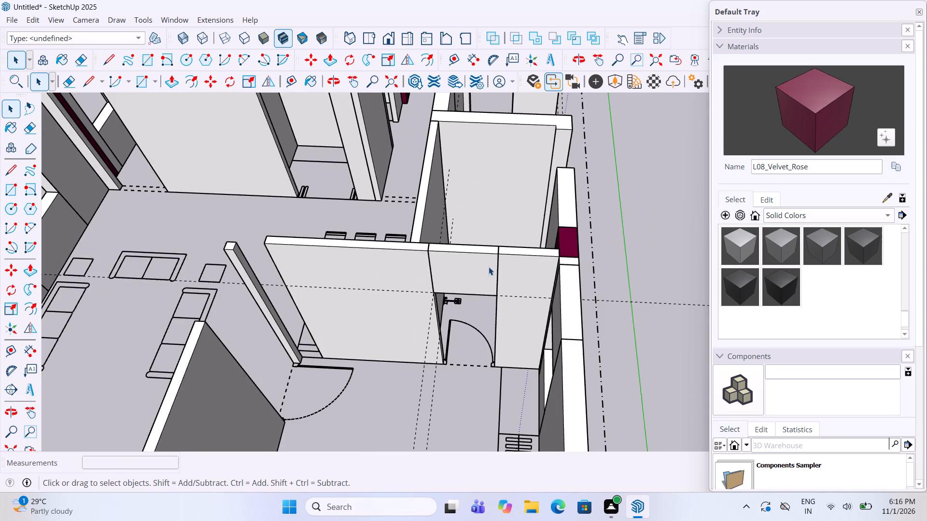
{"action": "middle_click_drag", "start_coordinate": [492, 280], "coordinate": [472, 241]}
{"action": "scroll", "coordinate": [472, 242], "scroll_direction": "down", "scroll_amount": 7}
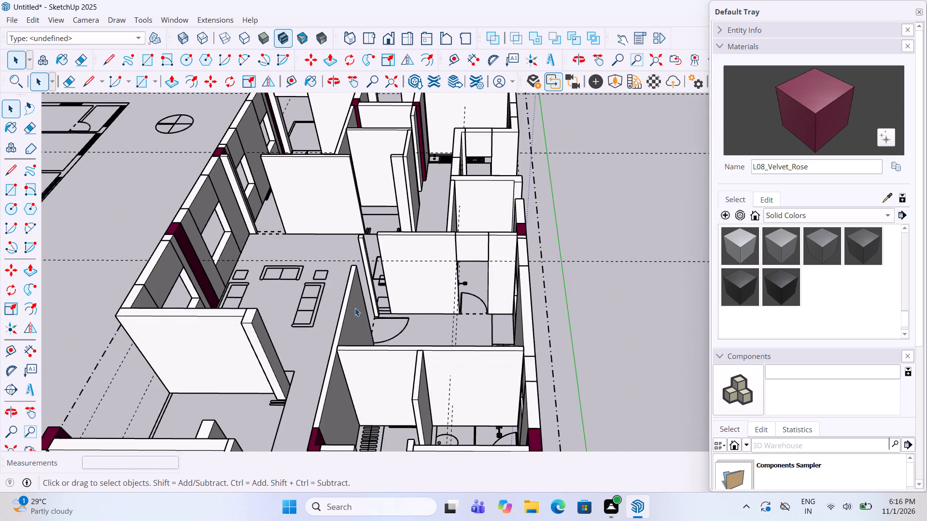
{"action": "middle_click_drag", "start_coordinate": [285, 286], "coordinate": [645, 315]}
{"action": "scroll", "coordinate": [645, 315], "scroll_direction": "up", "scroll_amount": 9}
{"action": "left_click", "coordinate": [5, 186]}
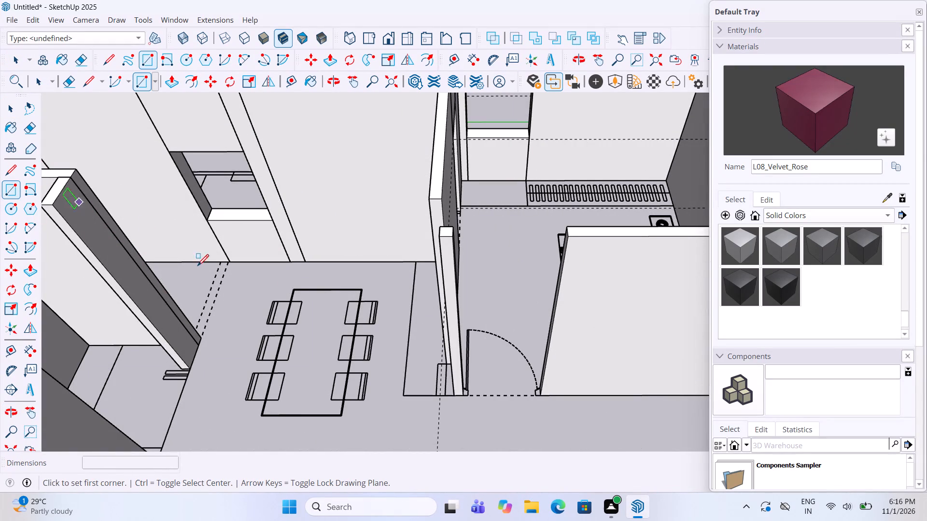
{"action": "scroll", "coordinate": [497, 408], "scroll_direction": "up", "scroll_amount": 6}
{"action": "left_click", "coordinate": [436, 386]}
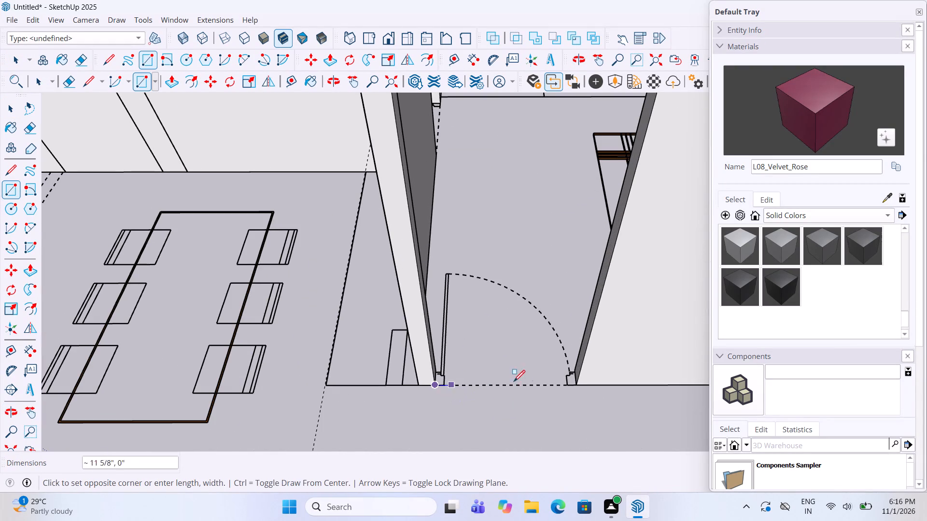
{"action": "scroll", "coordinate": [534, 381], "scroll_direction": "up", "scroll_amount": 4}
{"action": "middle_click_drag", "start_coordinate": [534, 381], "coordinate": [575, 374]}
{"action": "left_click", "coordinate": [614, 345]}
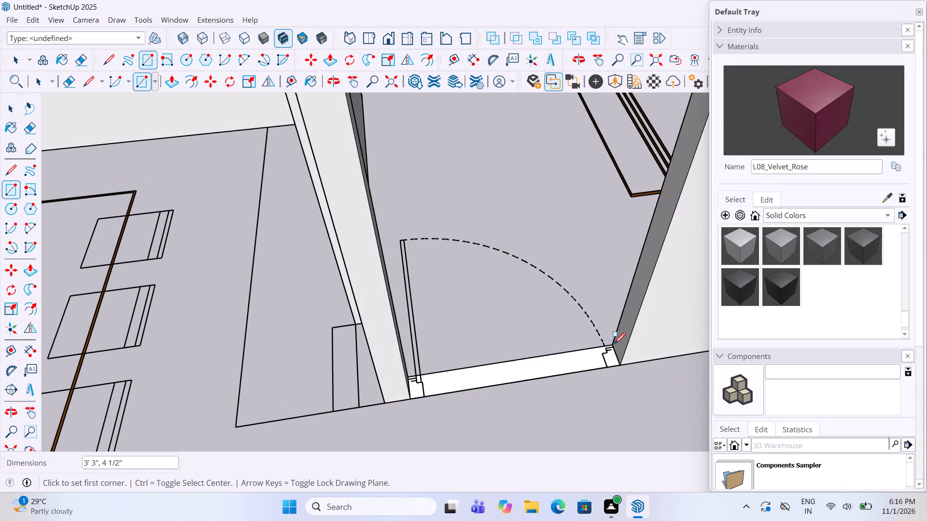
Group the bedroom-door rectangle and raise its face 10' to the height of the adjoining walls.
{"action": "key", "text": "space"}
{"action": "left_click", "coordinate": [524, 365]}
{"action": "right_click", "coordinate": [524, 365]}
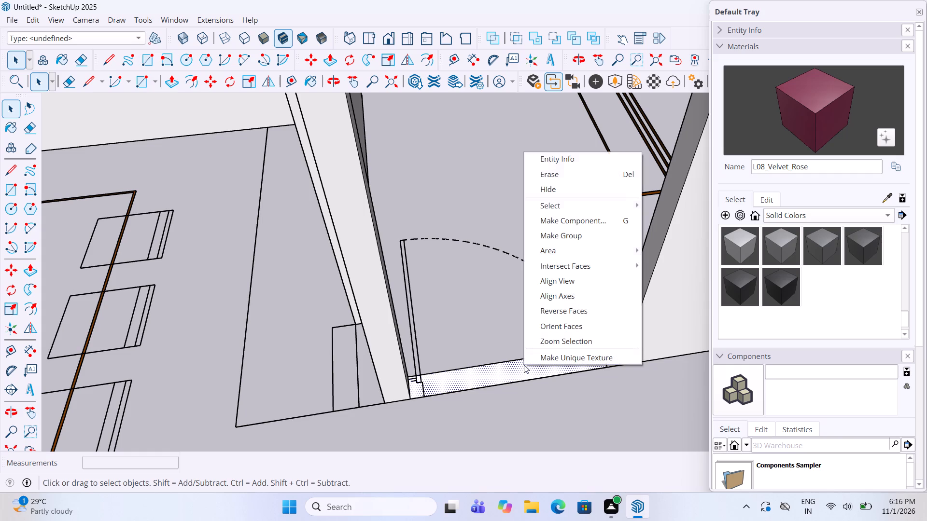
{"action": "left_click", "coordinate": [561, 239]}
{"action": "double_click", "coordinate": [522, 369]}
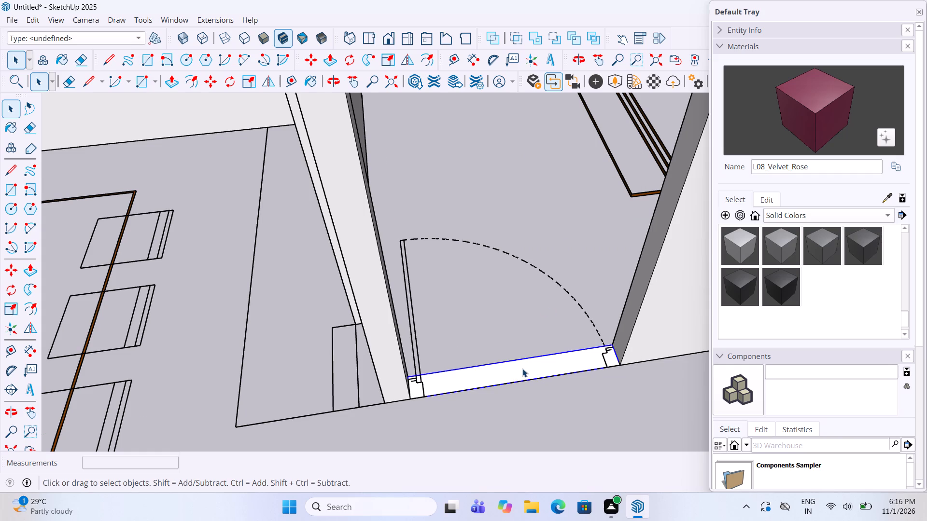
{"action": "key", "text": "p"}
{"action": "left_click", "coordinate": [518, 373]}
{"action": "scroll", "coordinate": [518, 366], "scroll_direction": "down", "scroll_amount": 6}
{"action": "scroll", "coordinate": [471, 276], "scroll_direction": "down", "scroll_amount": 4}
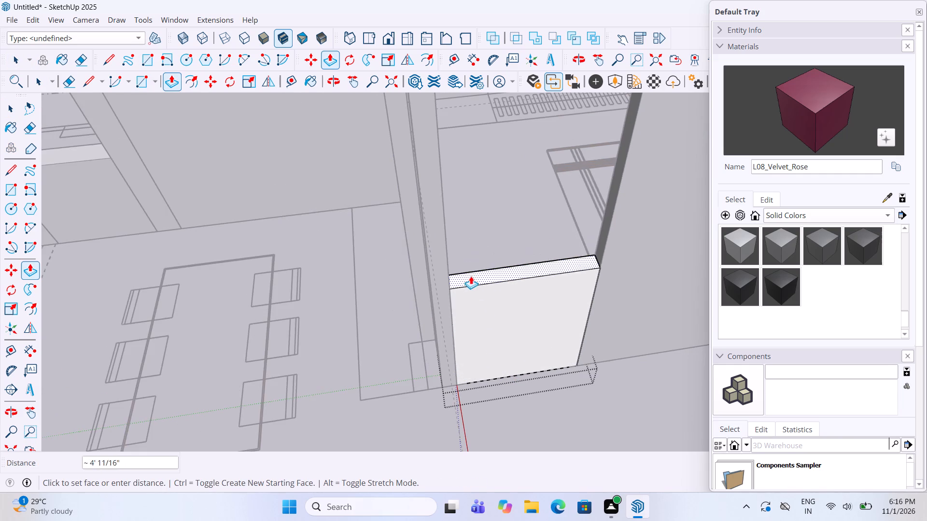
{"action": "scroll", "coordinate": [436, 249], "scroll_direction": "down", "scroll_amount": 11}
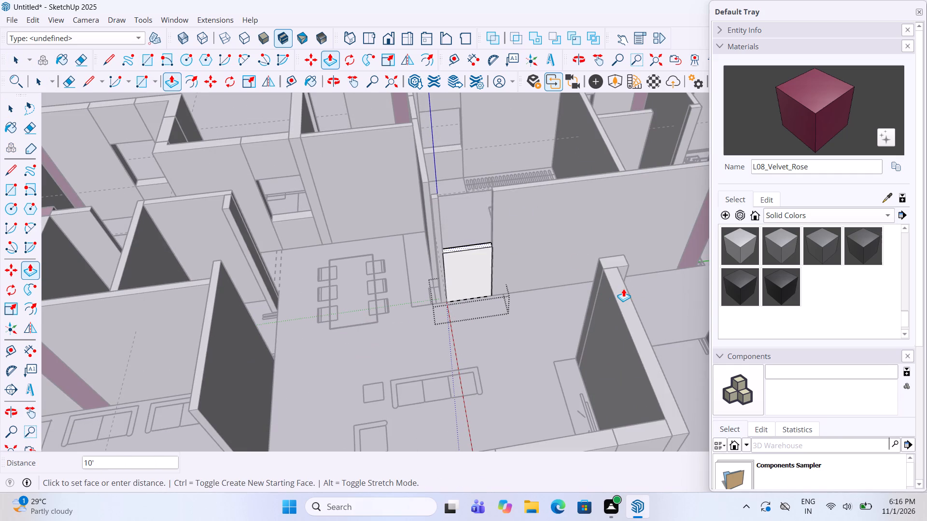
{"action": "left_click", "coordinate": [625, 289]}
{"action": "key", "text": "space"}
{"action": "left_click", "coordinate": [521, 323]}
Place a horizontal guide 8' above the base of the new bedroom-door panel.
{"action": "scroll", "coordinate": [520, 323], "scroll_direction": "down", "scroll_amount": 1}
{"action": "middle_click_drag", "start_coordinate": [510, 323], "coordinate": [484, 323]}
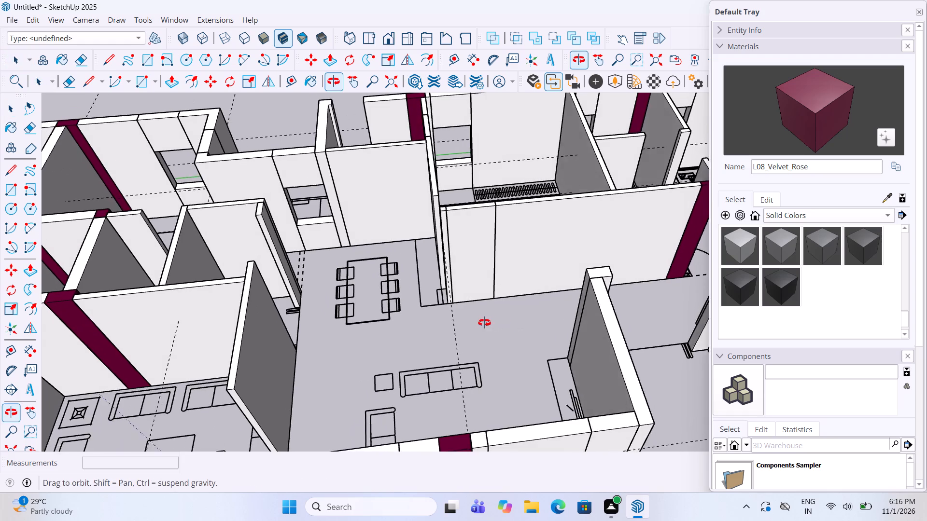
{"action": "middle_click_drag", "start_coordinate": [484, 323], "coordinate": [479, 323]}
{"action": "scroll", "coordinate": [483, 179], "scroll_direction": "up", "scroll_amount": 5}
{"action": "left_click", "coordinate": [7, 339]}
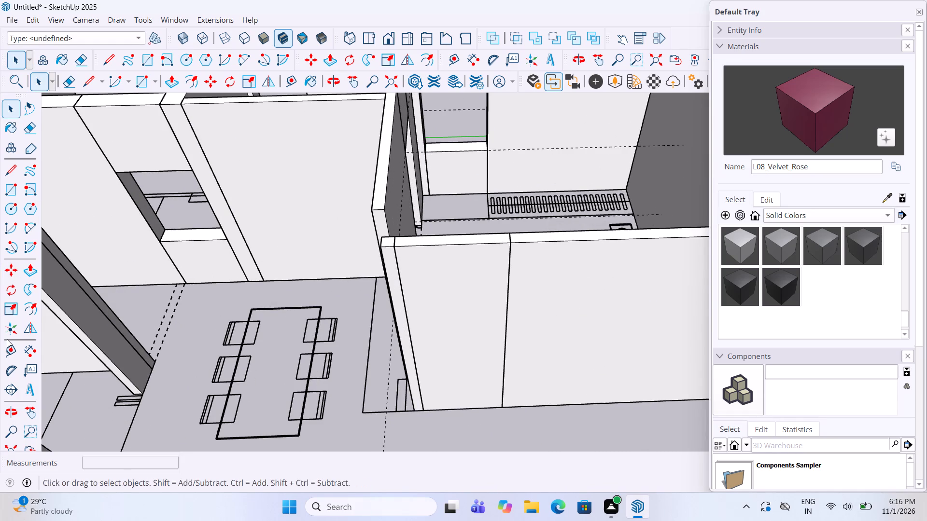
{"action": "left_click", "coordinate": [12, 351]}
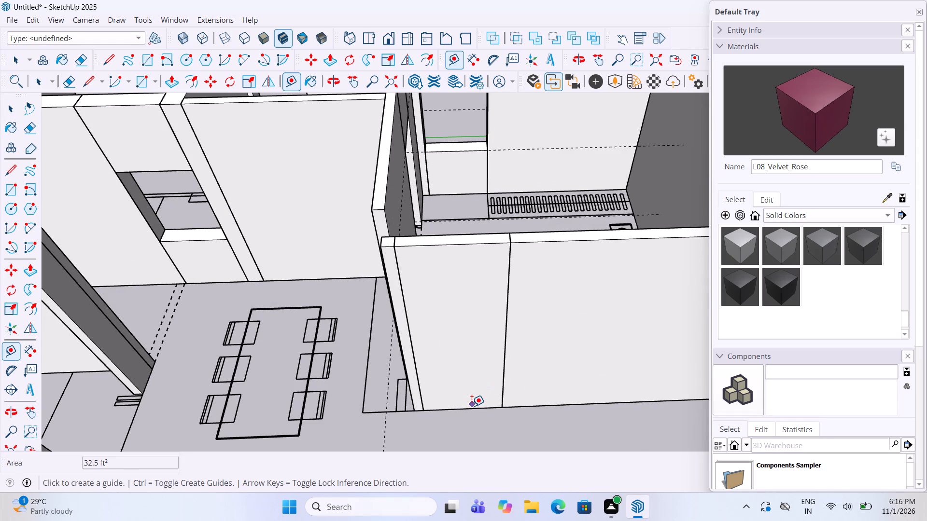
{"action": "left_click", "coordinate": [471, 406]}
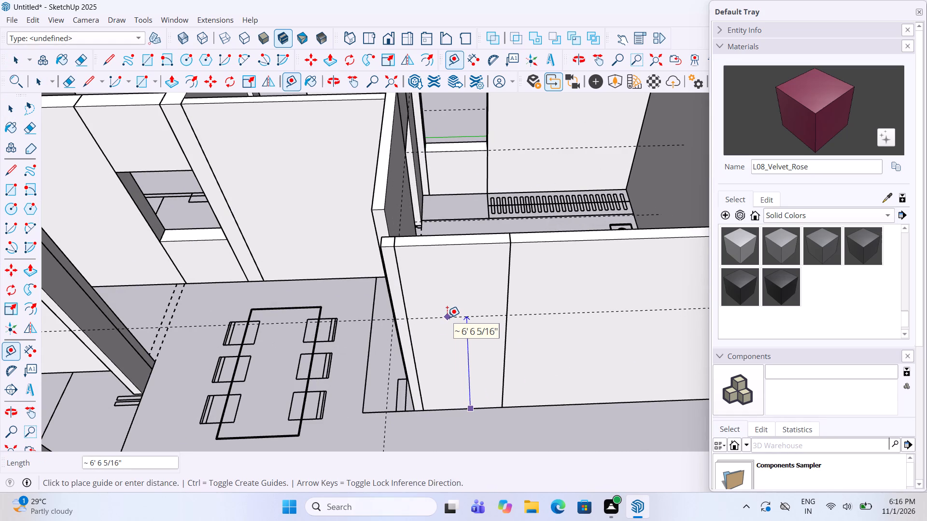
{"action": "type", "text": "8'"}
{"action": "key", "text": "Return"}
{"action": "key", "text": "space"}
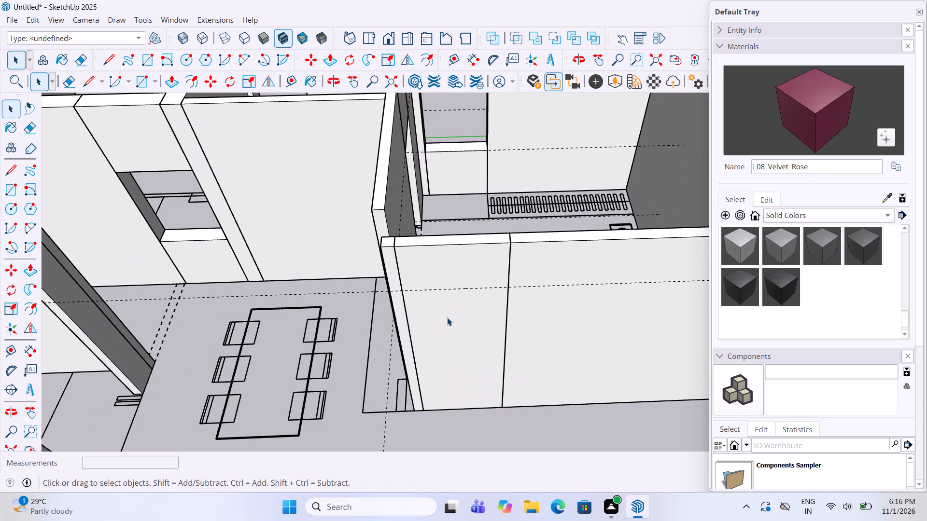
Cut a 3'3" by 8' door opening through the 4 1/2" thickness of the bedroom-door panel, below the guide.
{"action": "scroll", "coordinate": [447, 317], "scroll_direction": "down", "scroll_amount": 3}
{"action": "middle_click_drag", "start_coordinate": [433, 307], "coordinate": [417, 299]}
{"action": "double_click", "coordinate": [436, 323]}
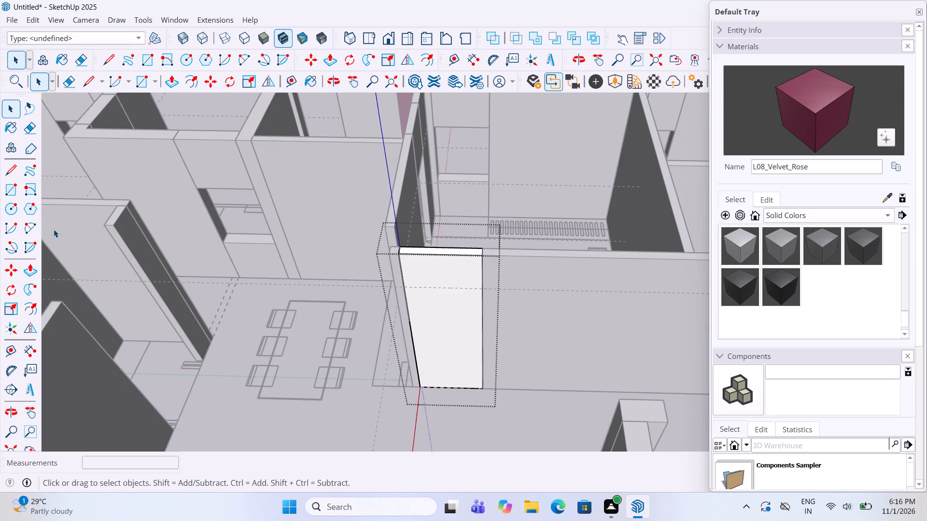
{"action": "left_click", "coordinate": [13, 184]}
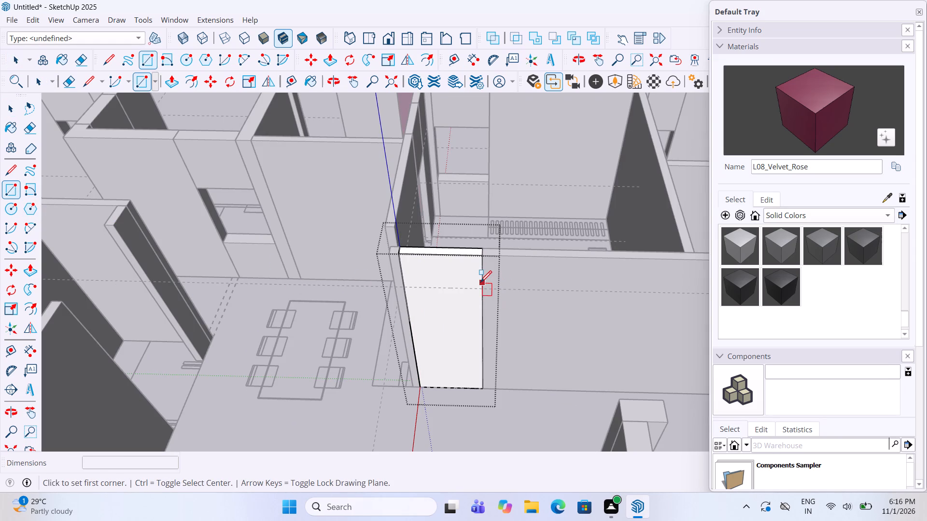
{"action": "left_click", "coordinate": [482, 288]}
{"action": "scroll", "coordinate": [413, 378], "scroll_direction": "up", "scroll_amount": 3}
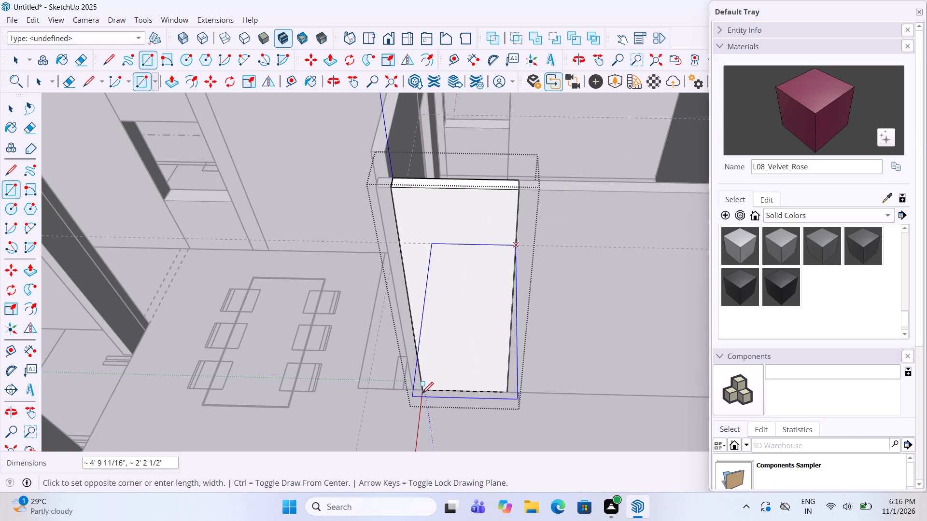
{"action": "left_click", "coordinate": [422, 392]}
{"action": "key", "text": "p"}
{"action": "left_click", "coordinate": [456, 359]}
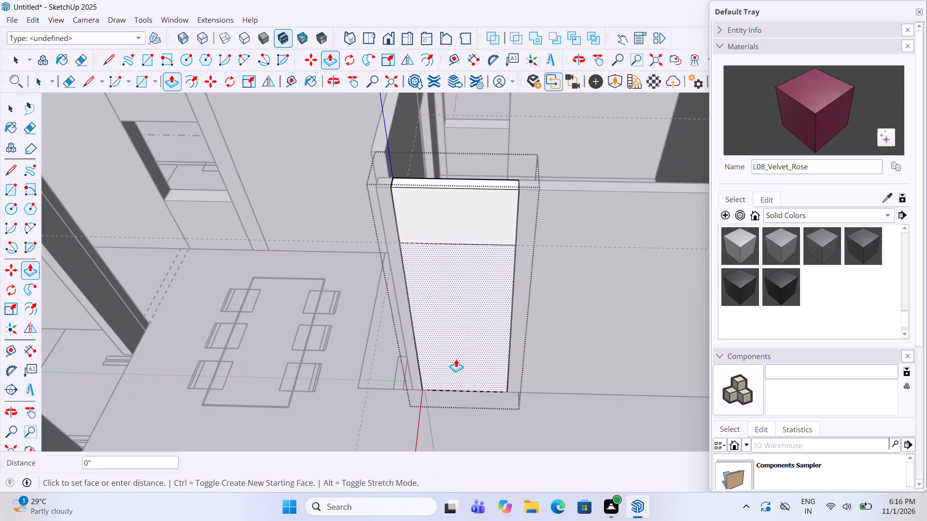
{"action": "left_click", "coordinate": [473, 302]}
{"action": "key", "text": "space"}
{"action": "left_click", "coordinate": [472, 357]}
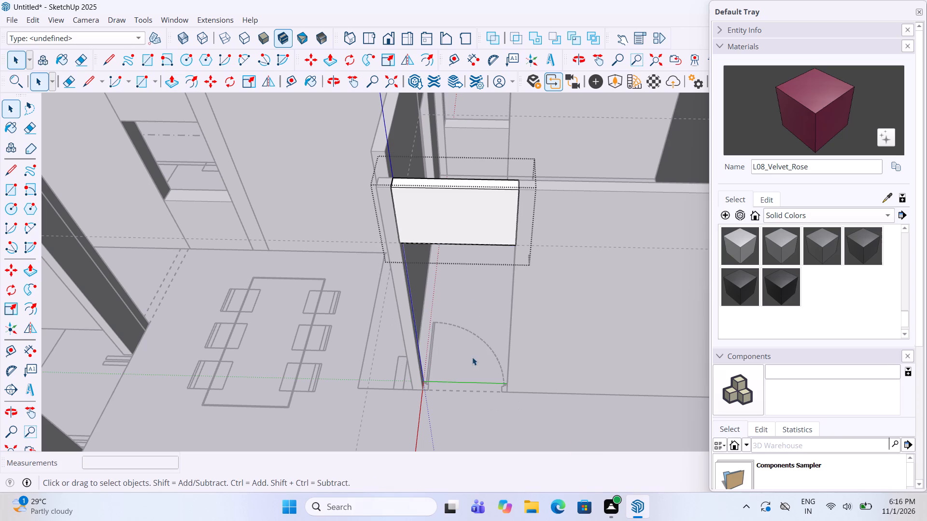
Draw a 1'6" long rectangle across the floor gap between the bedroom door's wall end and the wall beside the dining area.
{"action": "scroll", "coordinate": [472, 359], "scroll_direction": "down", "scroll_amount": 4}
{"action": "middle_click_drag", "start_coordinate": [401, 299], "coordinate": [604, 304]}
{"action": "scroll", "coordinate": [541, 358], "scroll_direction": "up", "scroll_amount": 4}
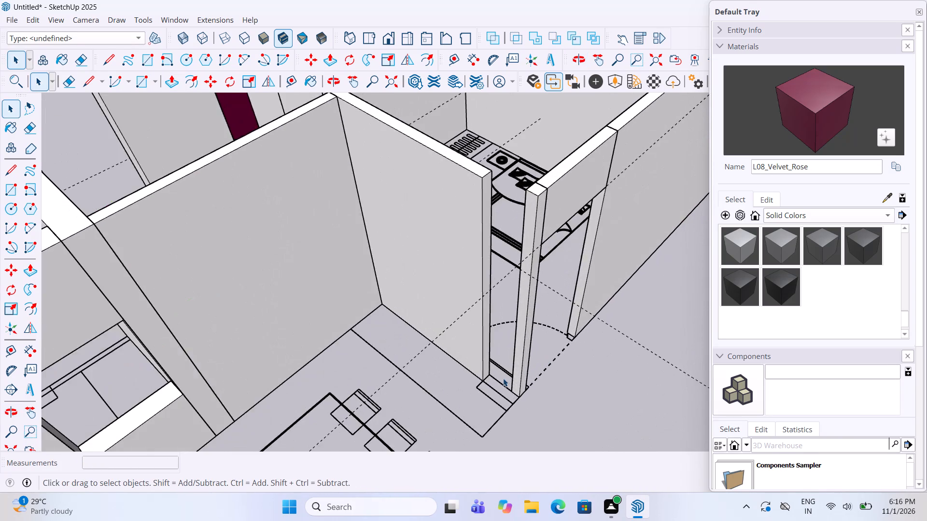
{"action": "scroll", "coordinate": [503, 378], "scroll_direction": "up", "scroll_amount": 5}
{"action": "scroll", "coordinate": [503, 378], "scroll_direction": "down", "scroll_amount": 5}
{"action": "middle_click_drag", "start_coordinate": [503, 378], "coordinate": [463, 357]}
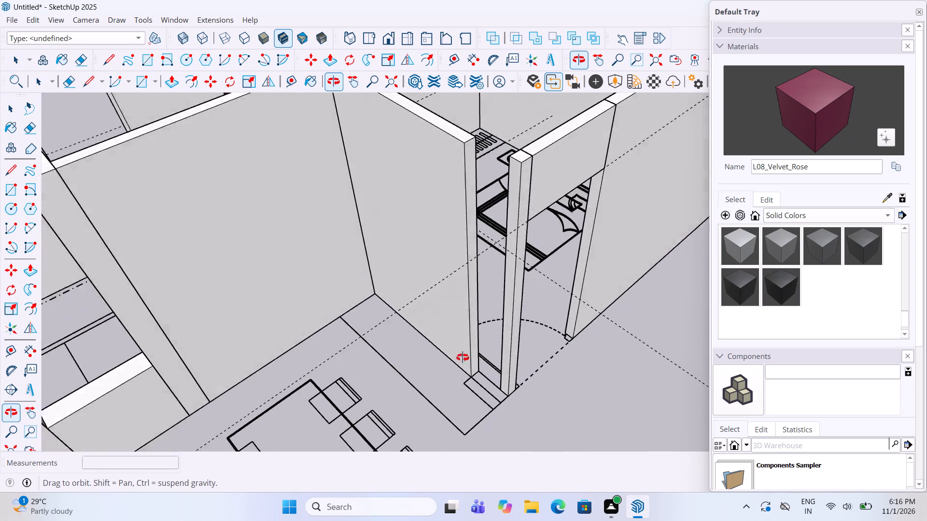
{"action": "middle_click_drag", "start_coordinate": [463, 357], "coordinate": [410, 343]}
{"action": "middle_click_drag", "start_coordinate": [418, 253], "coordinate": [435, 276]}
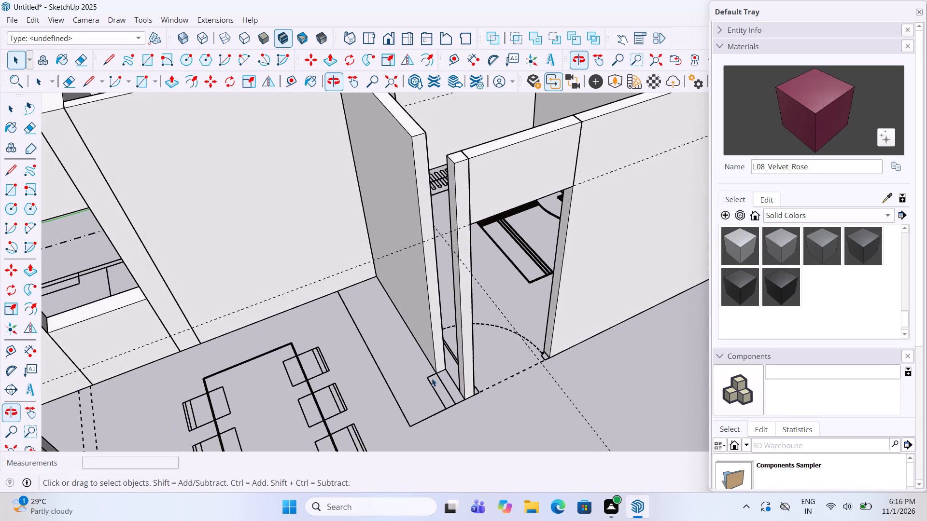
{"action": "scroll", "coordinate": [436, 409], "scroll_direction": "up", "scroll_amount": 5}
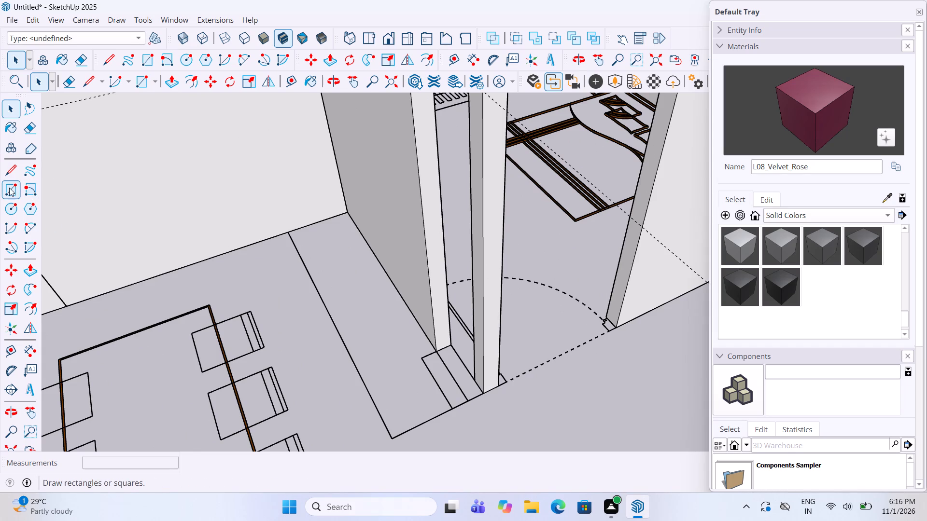
{"action": "left_click", "coordinate": [9, 188]}
{"action": "left_click", "coordinate": [434, 348]}
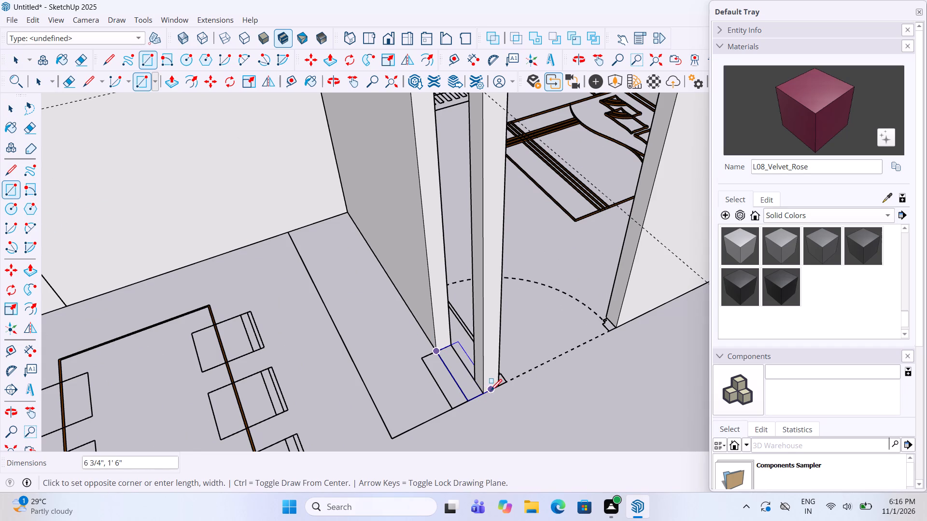
{"action": "left_click", "coordinate": [484, 393]}
Group the gap rectangle beside the bedroom door and raise its face 10' to the height of the adjoining walls.
{"action": "key", "text": "space"}
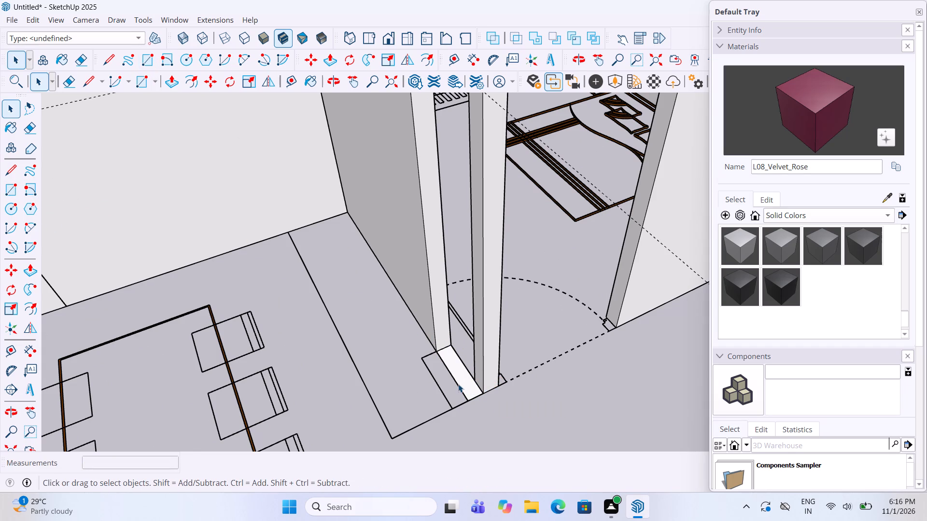
{"action": "left_click", "coordinate": [463, 379]}
{"action": "right_click", "coordinate": [463, 379]}
{"action": "left_click", "coordinate": [498, 244]}
{"action": "double_click", "coordinate": [463, 392]}
{"action": "key", "text": "p"}
{"action": "left_click", "coordinate": [473, 379]}
{"action": "scroll", "coordinate": [474, 371], "scroll_direction": "down", "scroll_amount": 2}
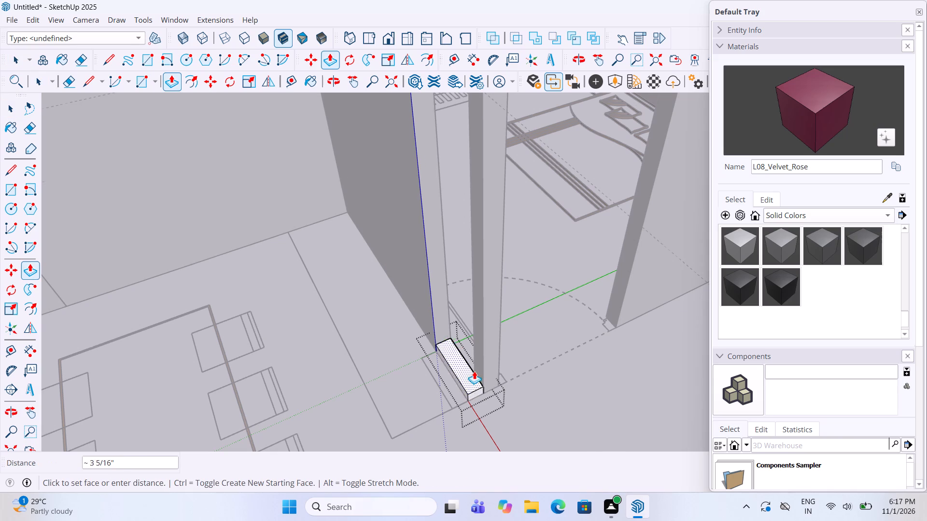
{"action": "scroll", "coordinate": [474, 371], "scroll_direction": "down", "scroll_amount": 8}
{"action": "left_click", "coordinate": [504, 233]}
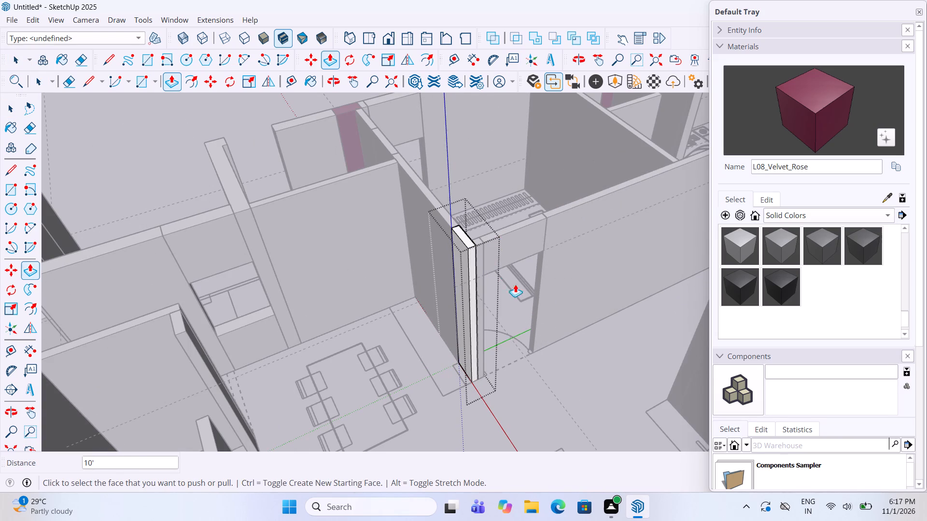
{"action": "key", "text": "space"}
{"action": "left_click", "coordinate": [537, 377]}
Draw a 2'9" by 4 1/2" rectangle across the bathroom doorway between the wardrobe area and the bathroom with the washbasin.
{"action": "scroll", "coordinate": [579, 184], "scroll_direction": "down", "scroll_amount": 1}
{"action": "middle_click_drag", "start_coordinate": [579, 184], "coordinate": [518, 364]}
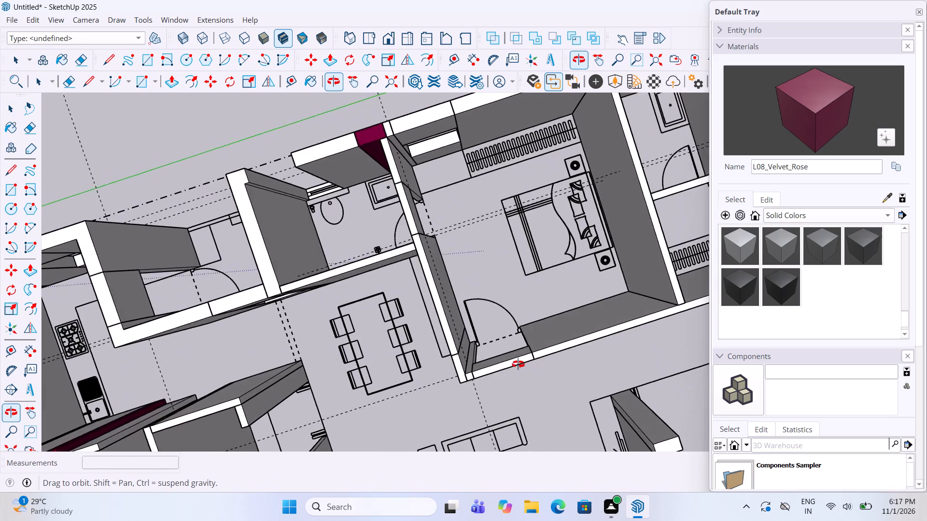
{"action": "middle_click_drag", "start_coordinate": [518, 364], "coordinate": [453, 227]}
{"action": "scroll", "coordinate": [456, 236], "scroll_direction": "down", "scroll_amount": 7}
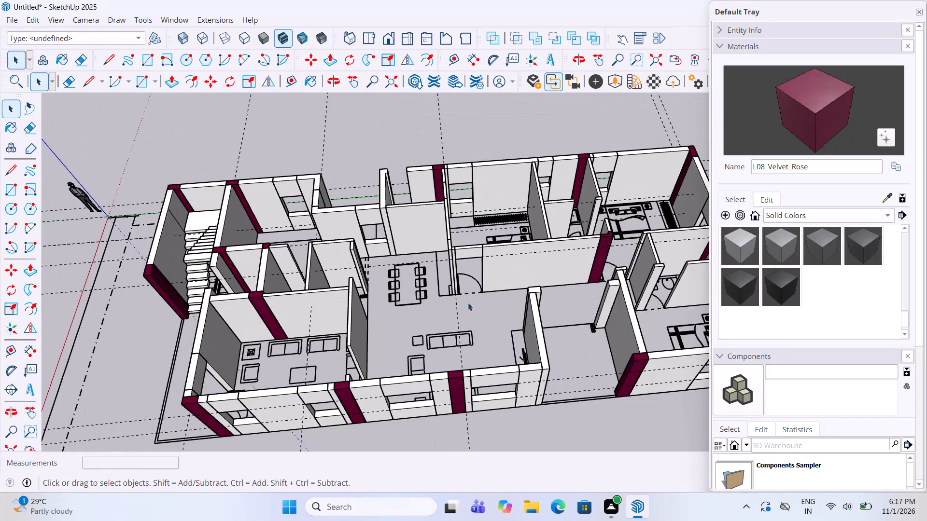
{"action": "scroll", "coordinate": [478, 337], "scroll_direction": "up", "scroll_amount": 4}
{"action": "middle_click", "coordinate": [478, 337]}
{"action": "scroll", "coordinate": [396, 332], "scroll_direction": "down", "scroll_amount": 5}
{"action": "scroll", "coordinate": [674, 232], "scroll_direction": "up", "scroll_amount": 4}
{"action": "scroll", "coordinate": [602, 241], "scroll_direction": "up", "scroll_amount": 1}
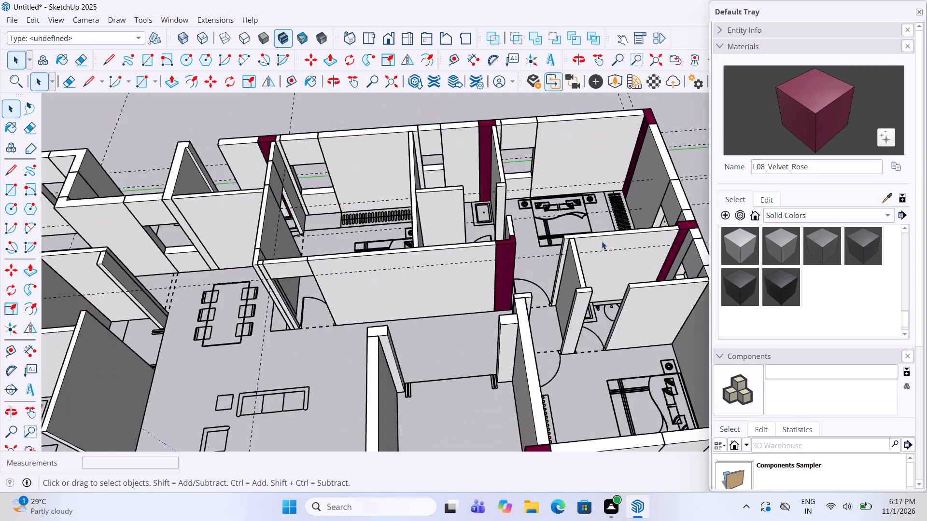
{"action": "scroll", "coordinate": [602, 241], "scroll_direction": "up", "scroll_amount": 3}
{"action": "middle_click_drag", "start_coordinate": [601, 241], "coordinate": [577, 347]}
{"action": "scroll", "coordinate": [411, 182], "scroll_direction": "up", "scroll_amount": 4}
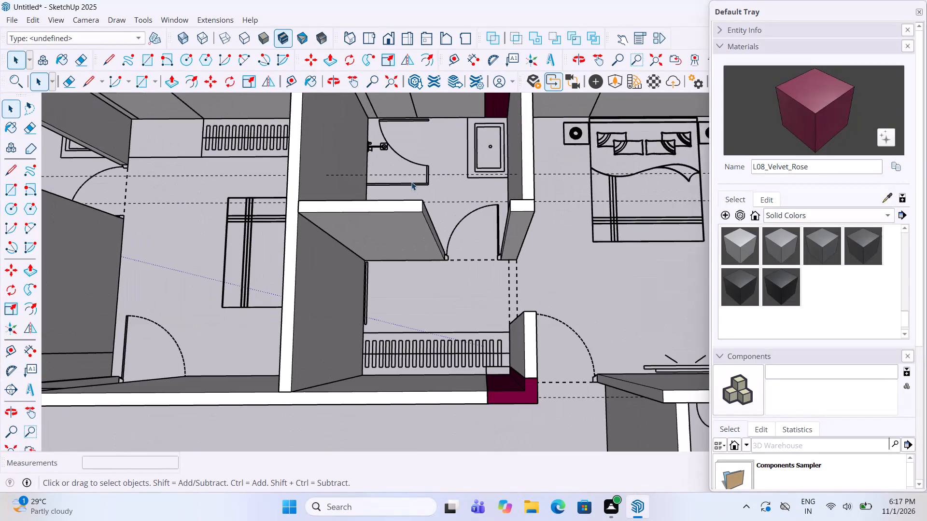
{"action": "scroll", "coordinate": [401, 195], "scroll_direction": "up", "scroll_amount": 2}
{"action": "middle_click_drag", "start_coordinate": [401, 195], "coordinate": [449, 176]}
{"action": "scroll", "coordinate": [449, 176], "scroll_direction": "down", "scroll_amount": 6}
{"action": "middle_click_drag", "start_coordinate": [445, 193], "coordinate": [439, 169]}
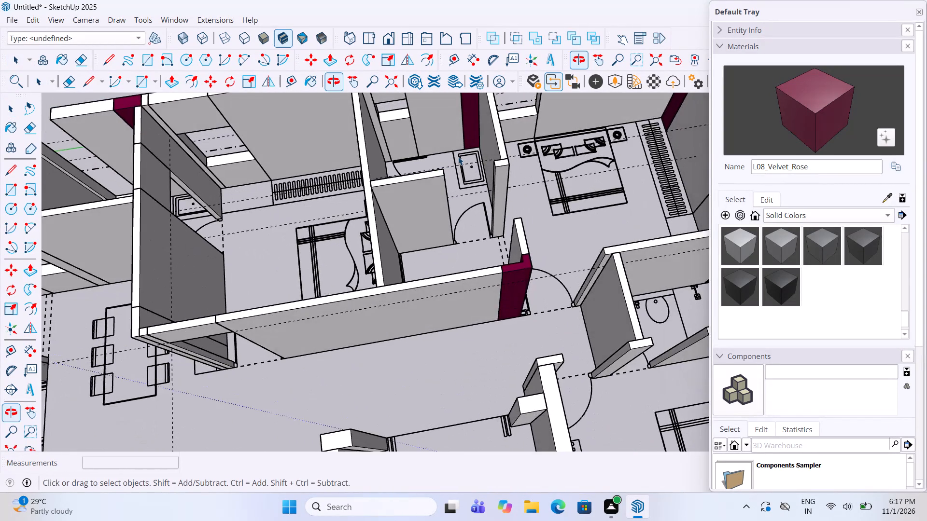
{"action": "scroll", "coordinate": [458, 157], "scroll_direction": "up", "scroll_amount": 2}
{"action": "left_click", "coordinate": [10, 190]}
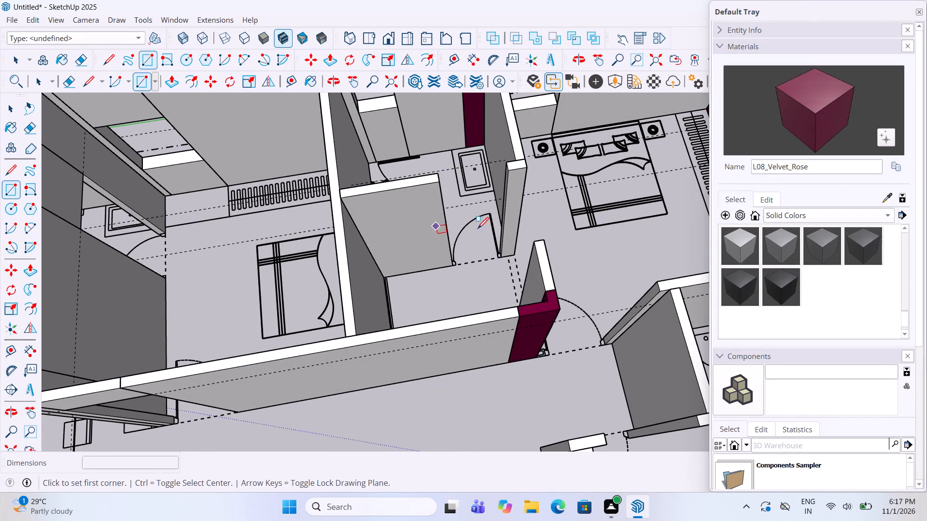
{"action": "scroll", "coordinate": [468, 227], "scroll_direction": "up", "scroll_amount": 6}
{"action": "scroll", "coordinate": [465, 277], "scroll_direction": "up", "scroll_amount": 5}
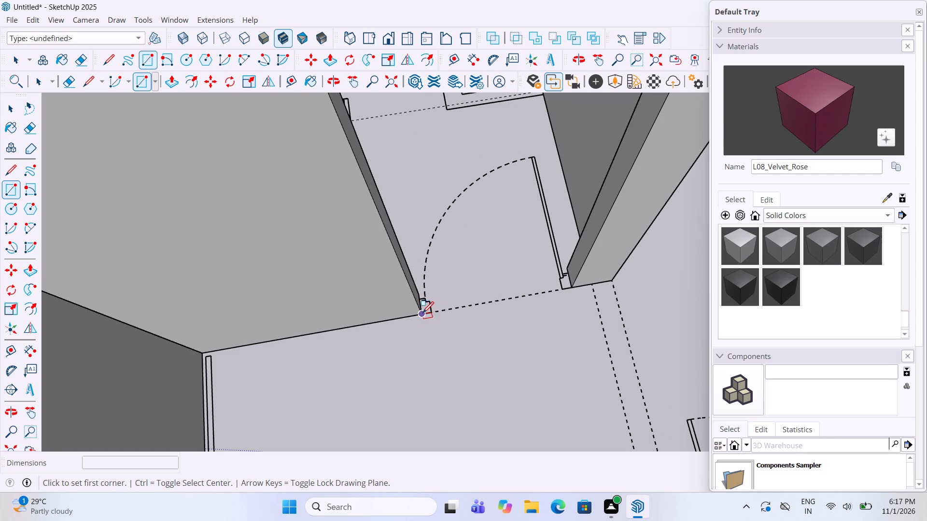
{"action": "left_click", "coordinate": [422, 314]}
{"action": "left_click", "coordinate": [571, 269]}
{"action": "key", "text": "space"}
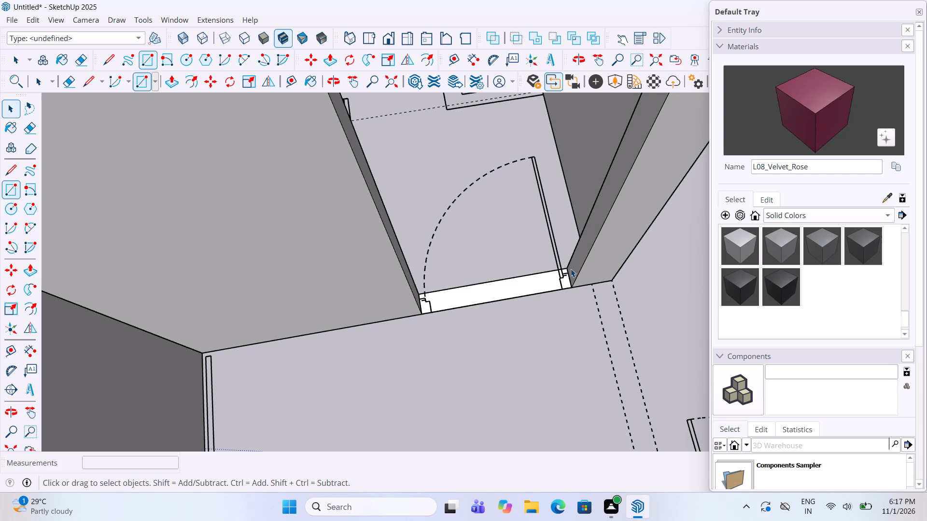
Group the bathroom doorway rectangle and raise its face 10' to the height of the adjoining walls.
{"action": "left_click", "coordinate": [507, 292]}
{"action": "right_click", "coordinate": [507, 292]}
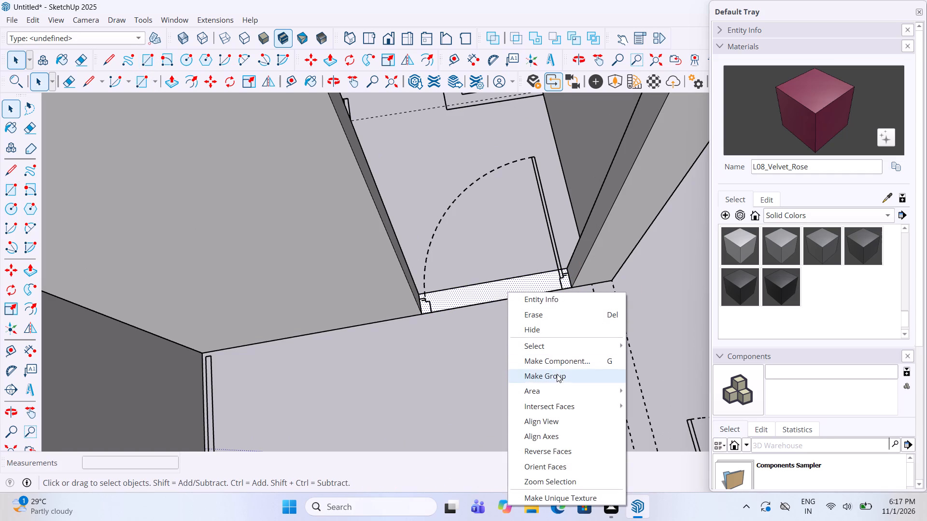
{"action": "left_click", "coordinate": [557, 375]}
{"action": "left_click", "coordinate": [492, 295]}
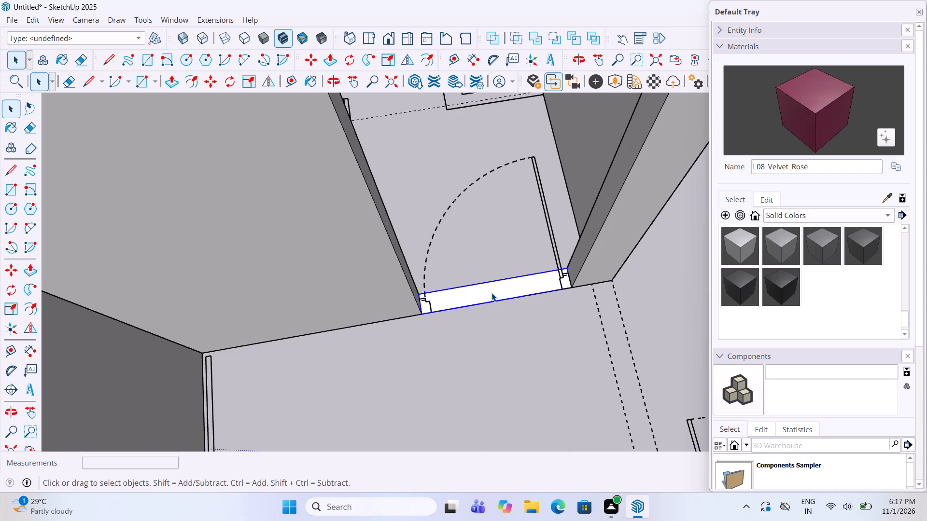
{"action": "double_click", "coordinate": [492, 293]}
{"action": "key", "text": "p"}
{"action": "left_click", "coordinate": [499, 289]}
{"action": "scroll", "coordinate": [499, 288], "scroll_direction": "down", "scroll_amount": 9}
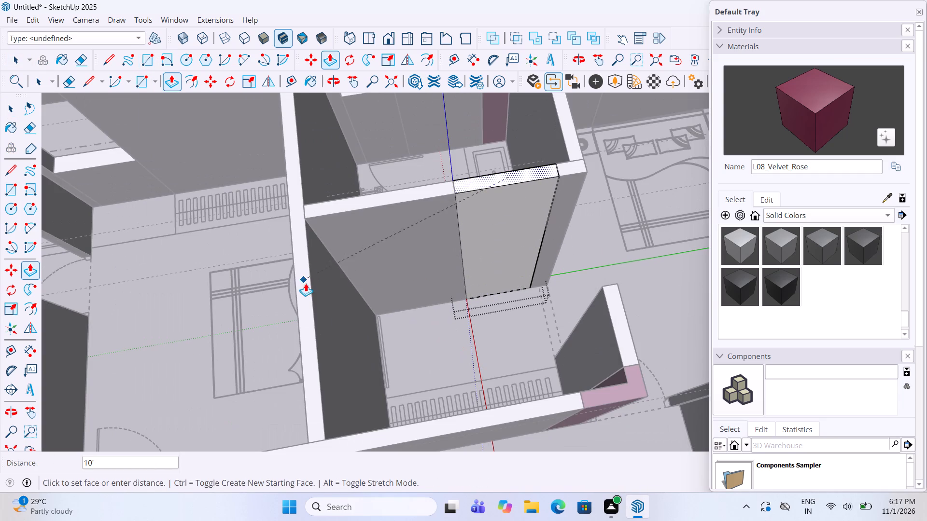
{"action": "left_click", "coordinate": [306, 284]}
{"action": "key", "text": "space"}
{"action": "left_click", "coordinate": [541, 318]}
Place a horizontal guide 7' above the base of the new bathroom-door panel.
{"action": "middle_click_drag", "start_coordinate": [530, 316], "coordinate": [482, 279]}
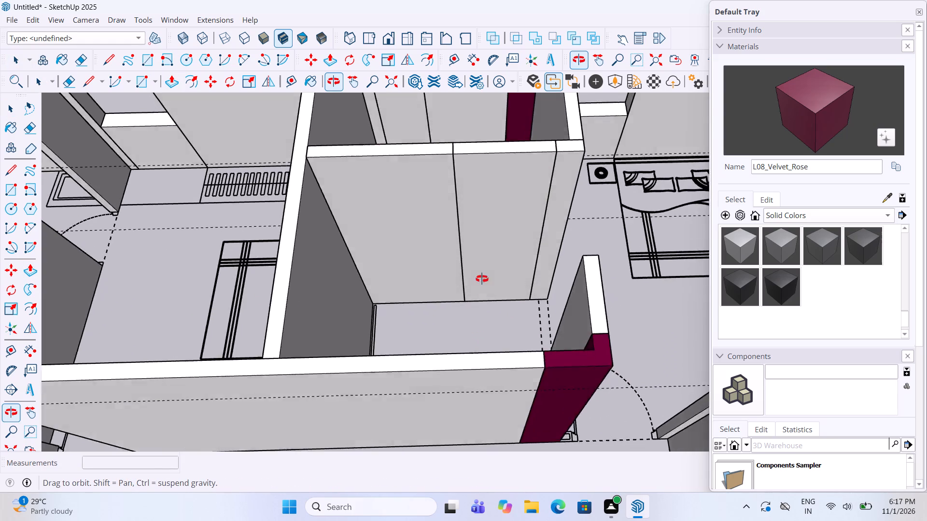
{"action": "middle_click_drag", "start_coordinate": [482, 279], "coordinate": [381, 232]}
{"action": "scroll", "coordinate": [400, 249], "scroll_direction": "down", "scroll_amount": 3}
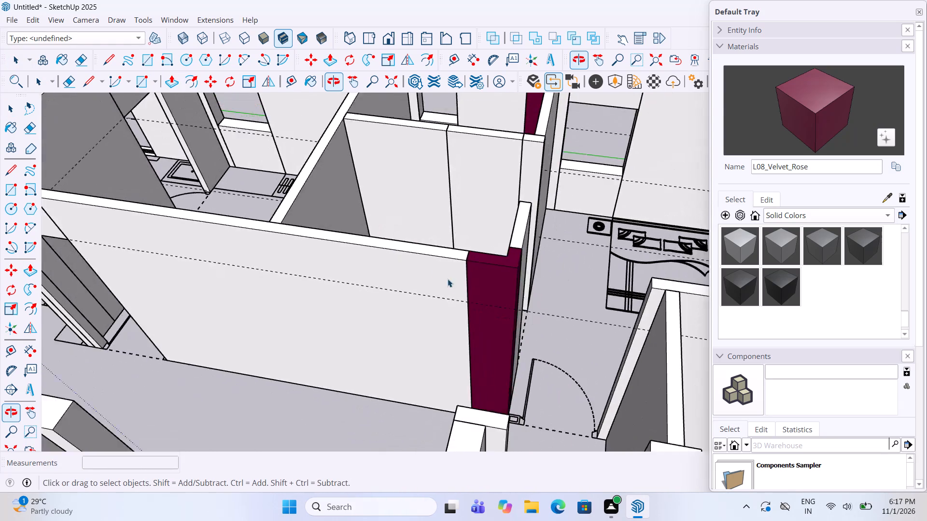
{"action": "scroll", "coordinate": [448, 279], "scroll_direction": "down", "scroll_amount": 7}
{"action": "scroll", "coordinate": [461, 210], "scroll_direction": "up", "scroll_amount": 9}
{"action": "middle_click_drag", "start_coordinate": [460, 212], "coordinate": [494, 226]}
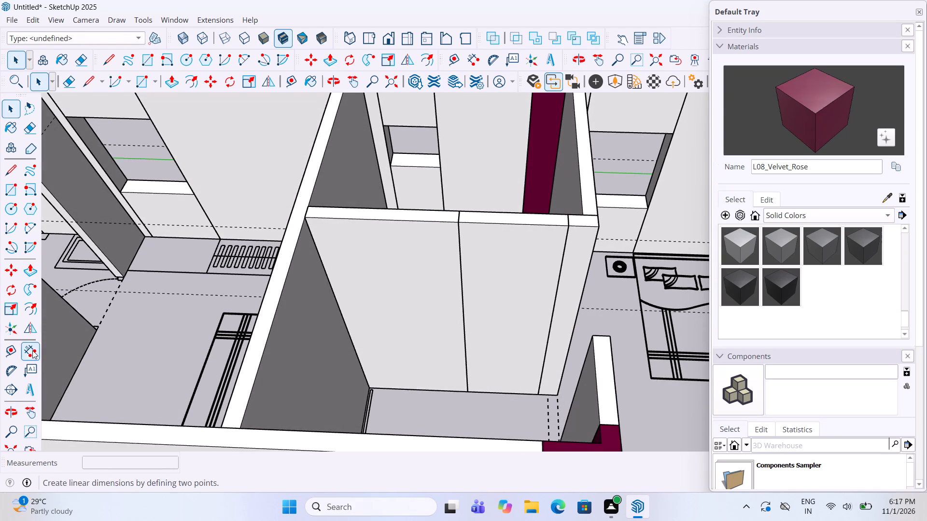
{"action": "left_click", "coordinate": [14, 350]}
{"action": "left_click", "coordinate": [518, 394]}
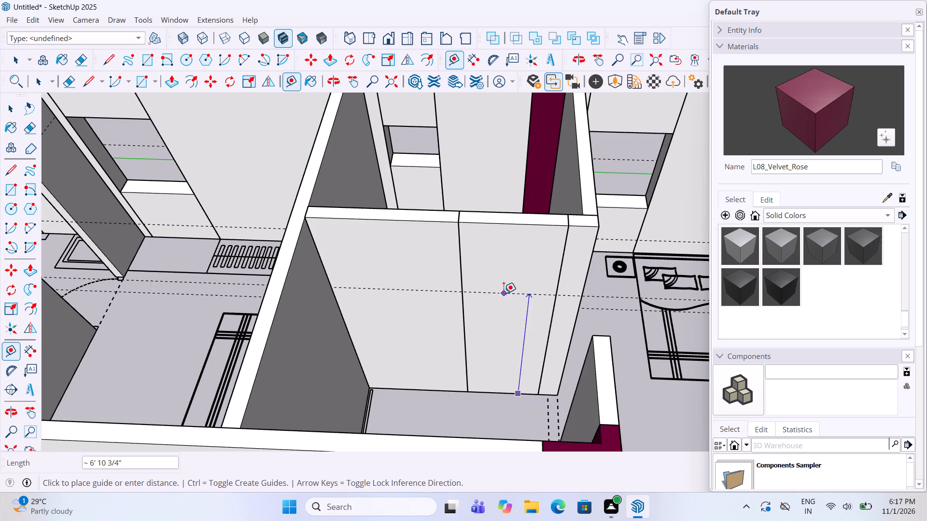
{"action": "type", "text": "7'"}
{"action": "key", "text": "Return"}
{"action": "key", "text": "space"}
Cut a 2'9" by 7' door opening through the 4 1/2" thickness of the bathroom-door panel, below the guide.
{"action": "double_click", "coordinate": [508, 314]}
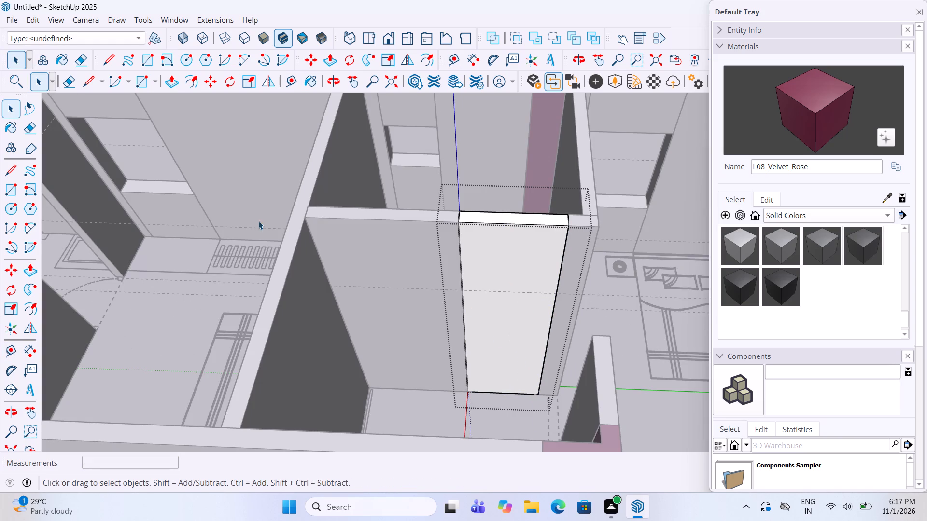
{"action": "left_click", "coordinate": [3, 192]}
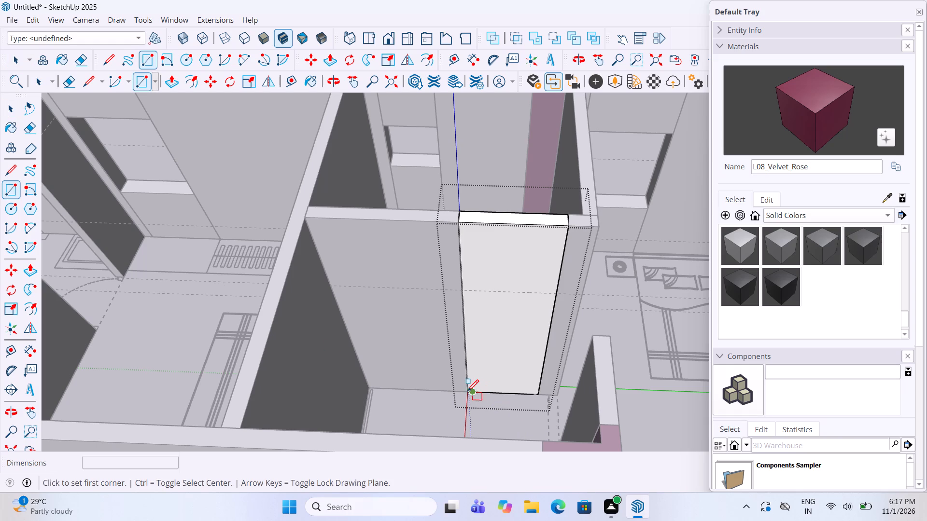
{"action": "left_click", "coordinate": [466, 392]}
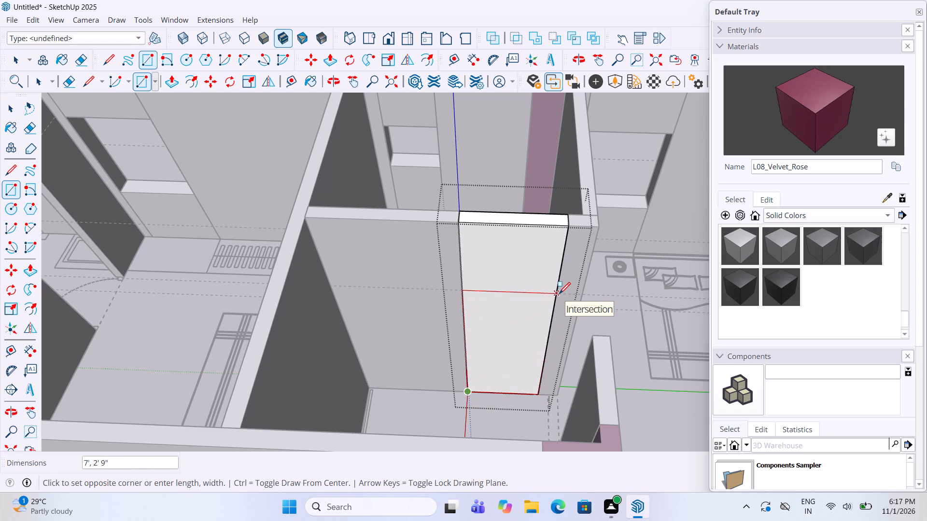
{"action": "left_click", "coordinate": [559, 295]}
{"action": "key", "text": "p"}
{"action": "left_click", "coordinate": [507, 360]}
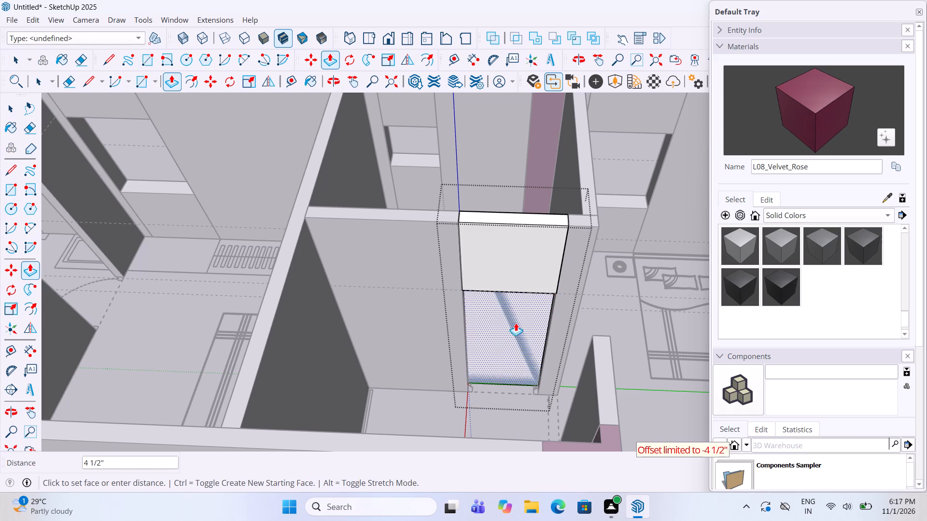
{"action": "left_click", "coordinate": [520, 316]}
{"action": "key", "text": "space"}
{"action": "left_click", "coordinate": [518, 338]}
Draw a small rectangle over the floor gap between the maroon column and the frame of the adjacent bedroom door.
{"action": "middle_click_drag", "start_coordinate": [522, 304], "coordinate": [497, 281]}
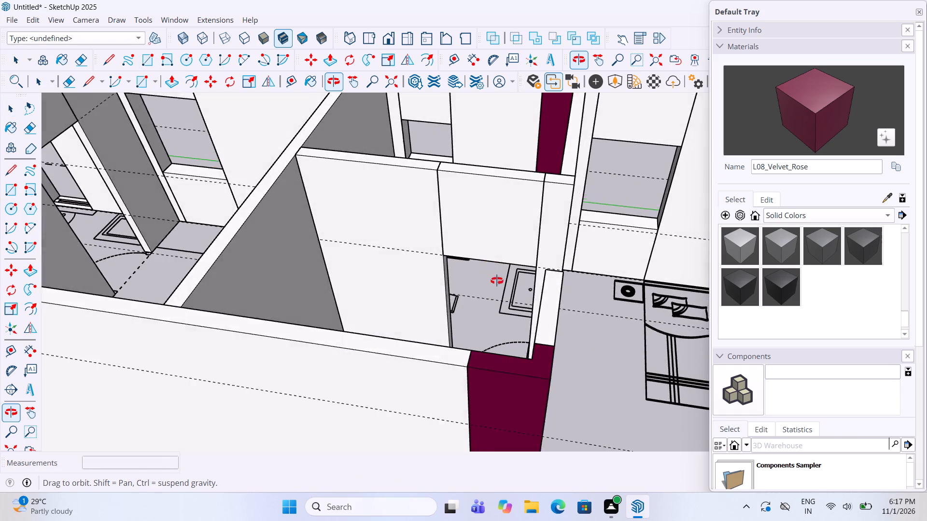
{"action": "middle_click_drag", "start_coordinate": [497, 281], "coordinate": [502, 365]}
{"action": "scroll", "coordinate": [426, 244], "scroll_direction": "down", "scroll_amount": 13}
{"action": "scroll", "coordinate": [467, 312], "scroll_direction": "up", "scroll_amount": 9}
{"action": "middle_click_drag", "start_coordinate": [466, 334], "coordinate": [473, 324]}
{"action": "scroll", "coordinate": [473, 326], "scroll_direction": "up", "scroll_amount": 5}
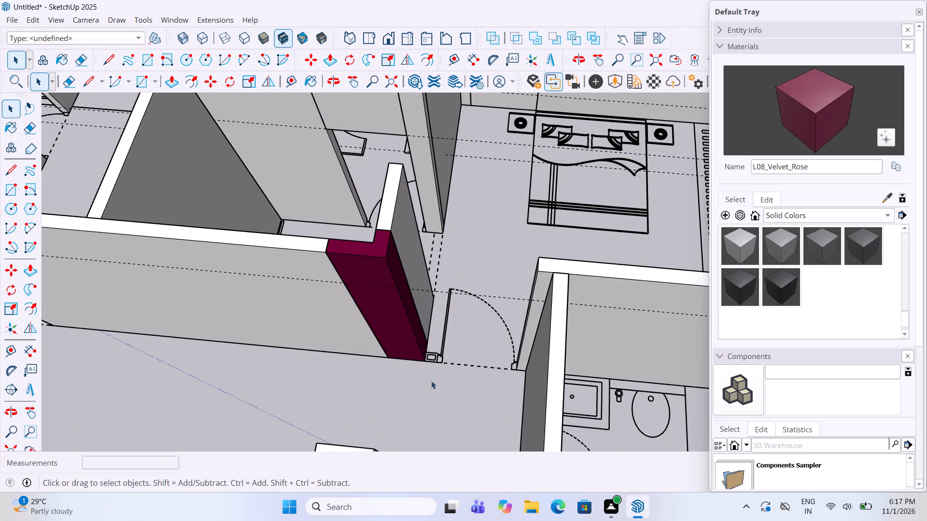
{"action": "scroll", "coordinate": [448, 347], "scroll_direction": "up", "scroll_amount": 5}
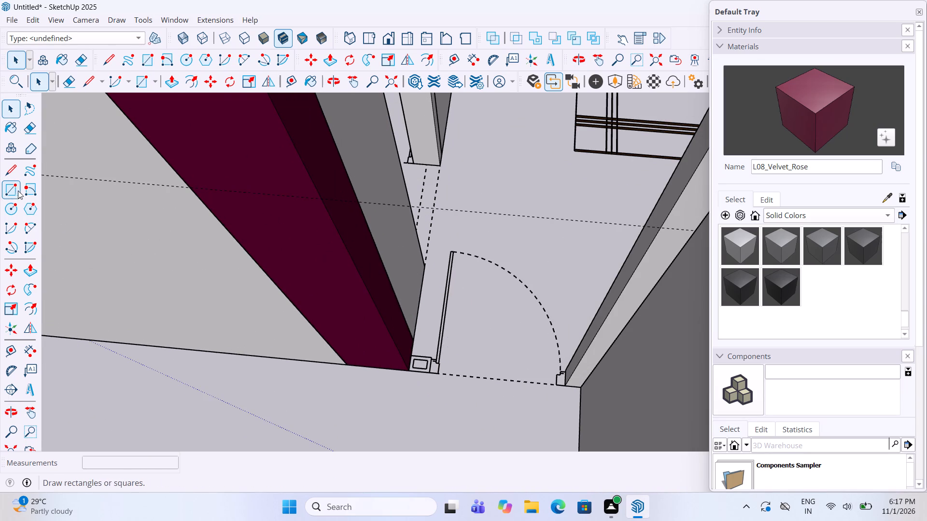
{"action": "left_click", "coordinate": [12, 189]}
{"action": "left_click", "coordinate": [408, 369]}
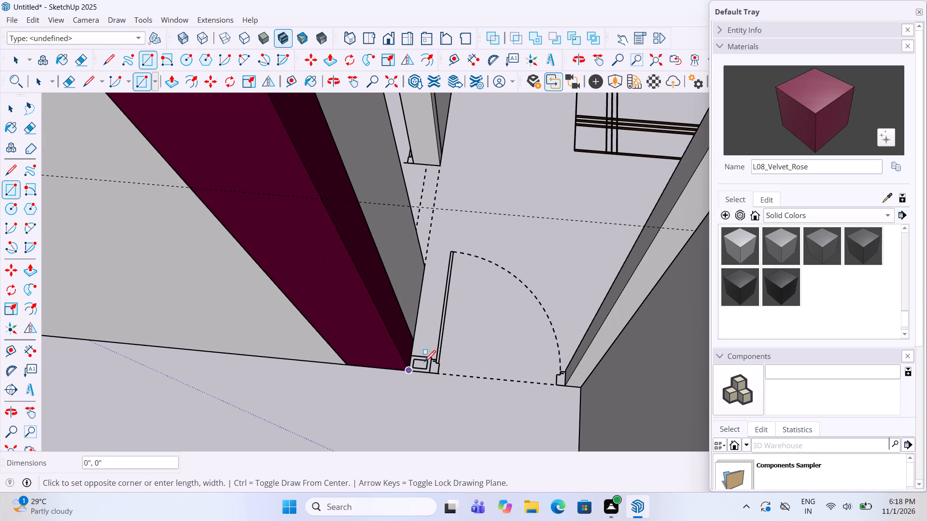
{"action": "left_click", "coordinate": [433, 358]}
{"action": "scroll", "coordinate": [418, 375], "scroll_direction": "up", "scroll_amount": 4}
{"action": "key", "text": "space"}
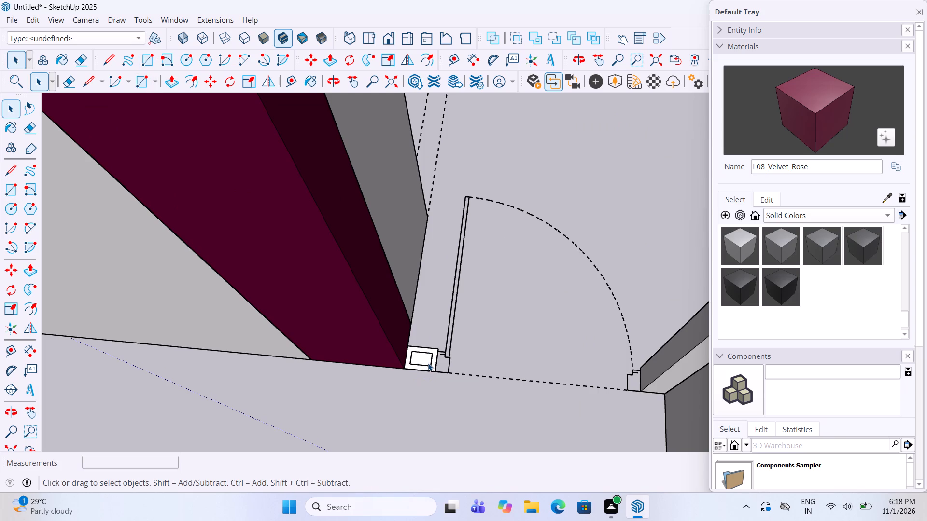
Group the small gap rectangle beside the maroon column and raise its face 10' to the column's height.
{"action": "left_click", "coordinate": [428, 363]}
{"action": "right_click", "coordinate": [428, 363]}
{"action": "left_click", "coordinate": [470, 228]}
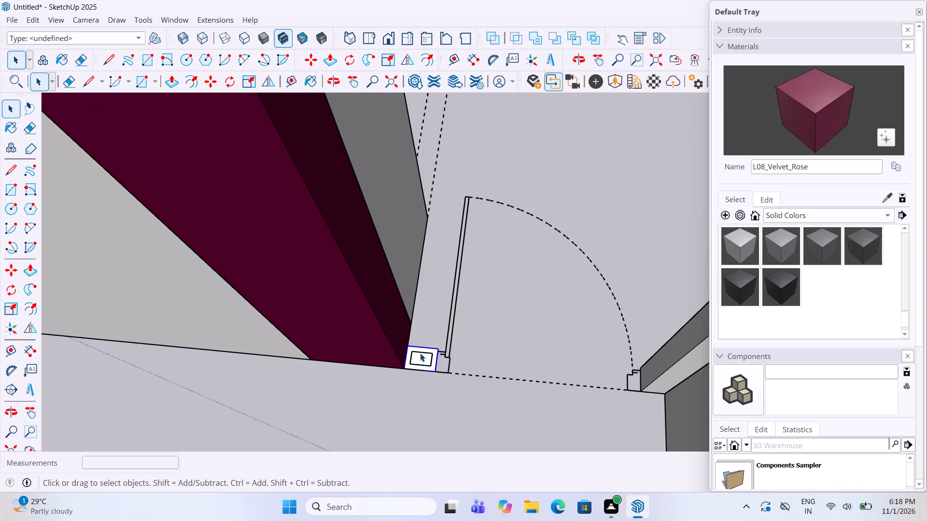
{"action": "left_click", "coordinate": [417, 357]}
{"action": "key", "text": "p"}
{"action": "left_click", "coordinate": [420, 359]}
{"action": "key", "text": "space"}
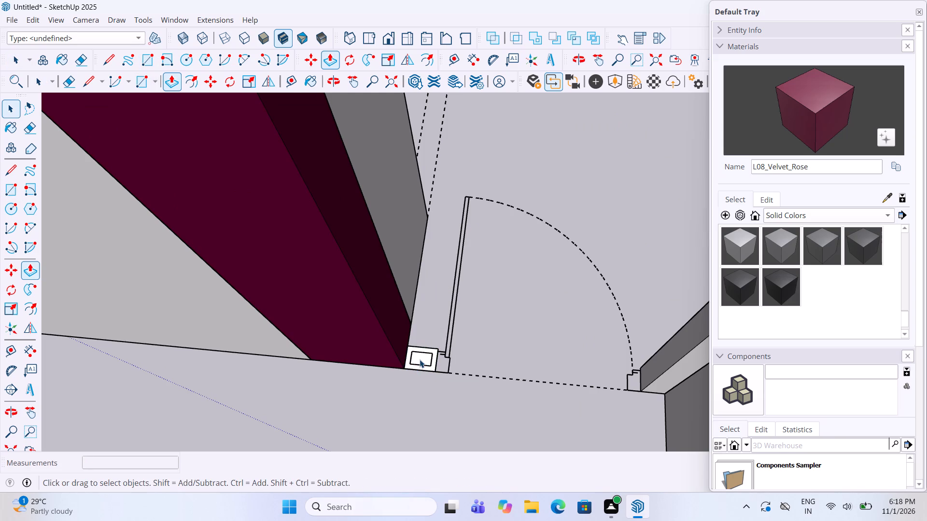
{"action": "double_click", "coordinate": [420, 359]}
{"action": "key", "text": "p"}
{"action": "left_click", "coordinate": [424, 356]}
{"action": "scroll", "coordinate": [430, 342], "scroll_direction": "down", "scroll_amount": 14}
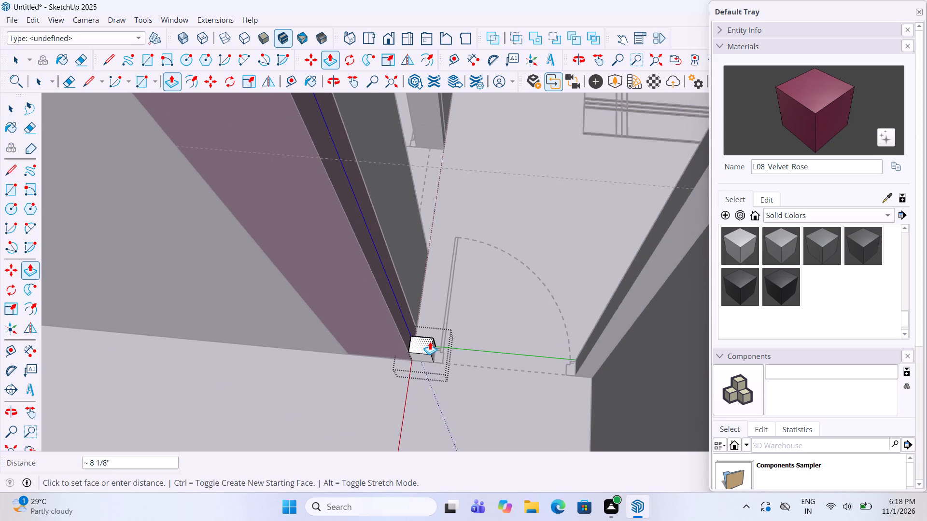
{"action": "scroll", "coordinate": [430, 342], "scroll_direction": "down", "scroll_amount": 12}
{"action": "left_click", "coordinate": [292, 174]}
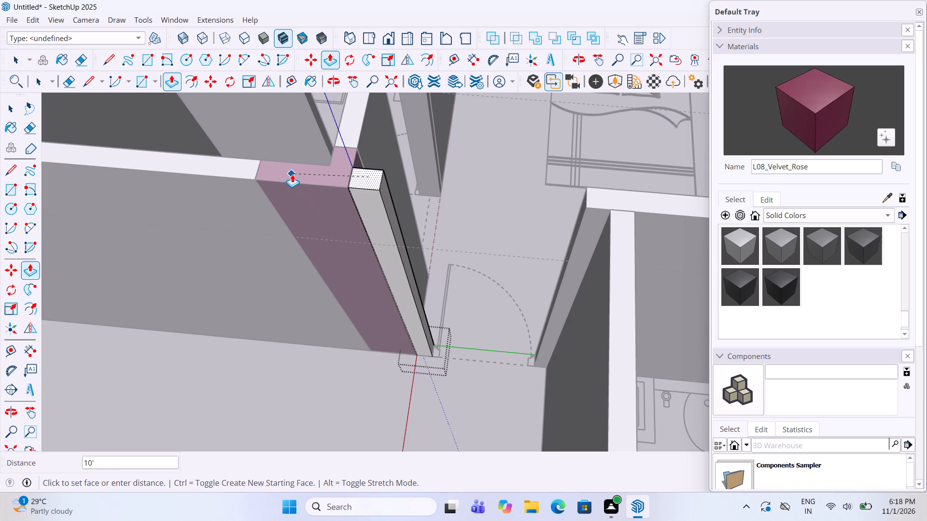
{"action": "key", "text": "space"}
{"action": "left_click", "coordinate": [502, 221]}
Draw a rectangle across the bedroom doorway, from the opposite wall's end to the new infill beside the maroon column.
{"action": "scroll", "coordinate": [502, 223], "scroll_direction": "down", "scroll_amount": 5}
{"action": "scroll", "coordinate": [470, 337], "scroll_direction": "up", "scroll_amount": 8}
{"action": "middle_click_drag", "start_coordinate": [471, 320], "coordinate": [490, 326]}
{"action": "scroll", "coordinate": [490, 326], "scroll_direction": "up", "scroll_amount": 1}
{"action": "left_click", "coordinate": [10, 182]}
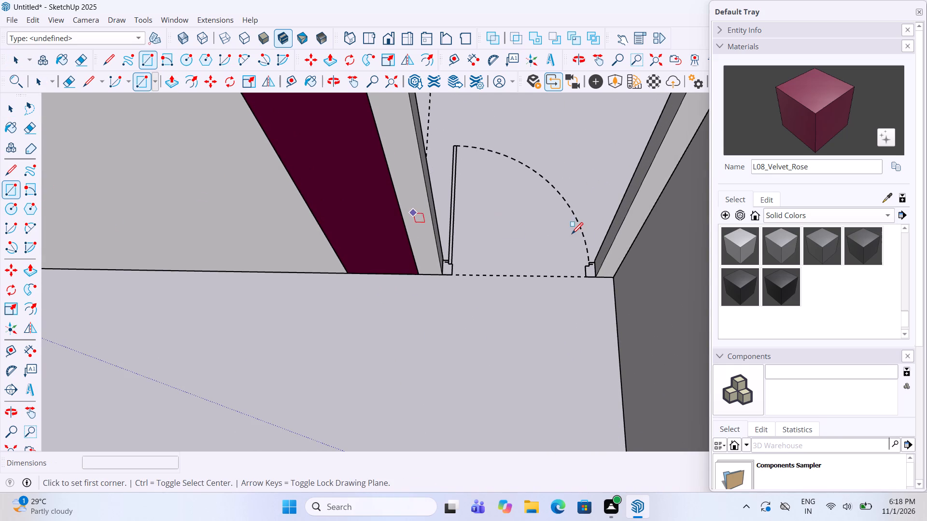
{"action": "scroll", "coordinate": [572, 235], "scroll_direction": "up", "scroll_amount": 3}
{"action": "left_click", "coordinate": [605, 294]}
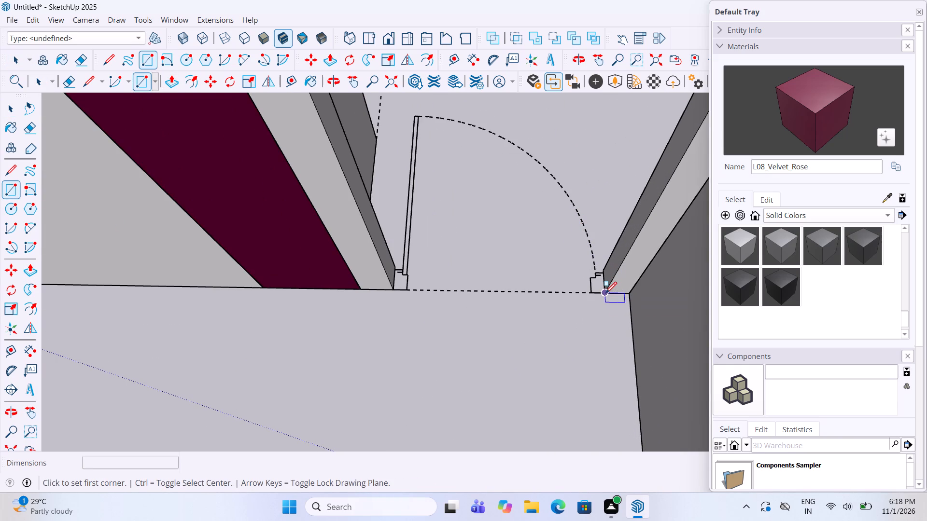
{"action": "scroll", "coordinate": [458, 264], "scroll_direction": "up", "scroll_amount": 5}
{"action": "middle_click_drag", "start_coordinate": [458, 264], "coordinate": [452, 264]}
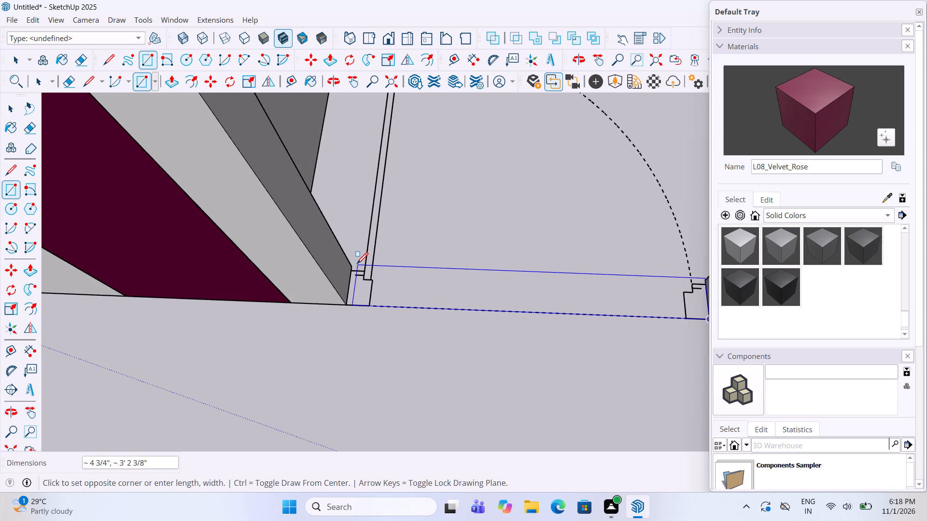
{"action": "left_click", "coordinate": [353, 265]}
{"action": "key", "text": "space"}
Group the rectangle across the bedroom doorway beside the maroon column and raise its face 10' to wall height.
{"action": "left_click", "coordinate": [461, 289]}
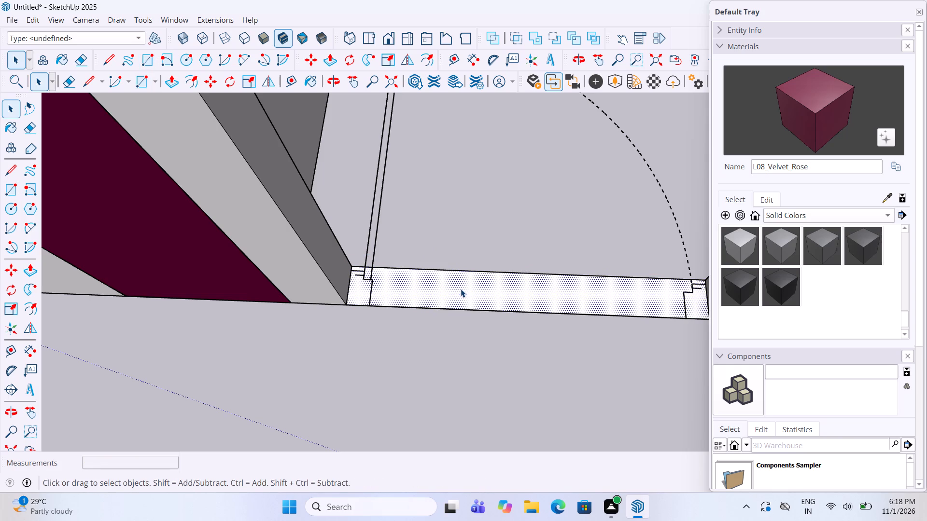
{"action": "right_click", "coordinate": [461, 289]}
{"action": "left_click", "coordinate": [517, 372]}
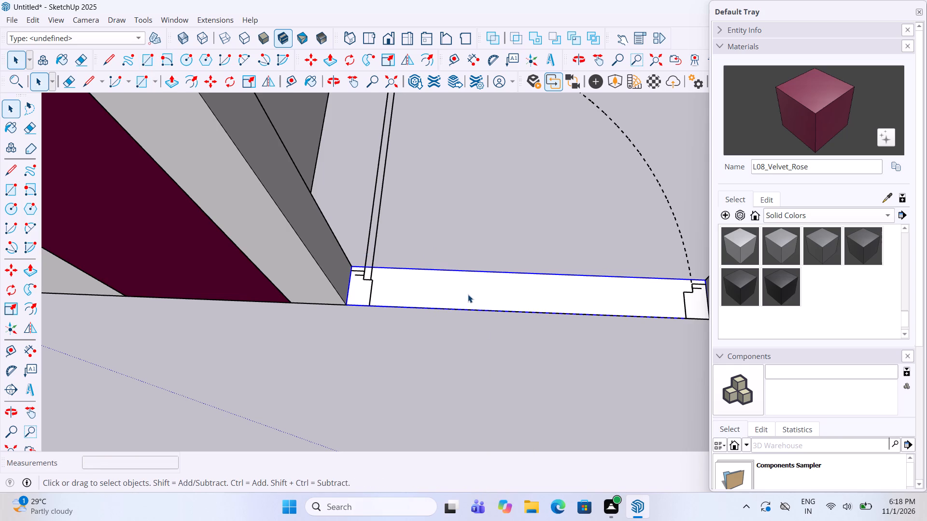
{"action": "left_click", "coordinate": [467, 293]}
{"action": "left_click", "coordinate": [467, 293]}
{"action": "key", "text": "p"}
{"action": "left_click", "coordinate": [492, 297]}
{"action": "scroll", "coordinate": [494, 265], "scroll_direction": "down", "scroll_amount": 6}
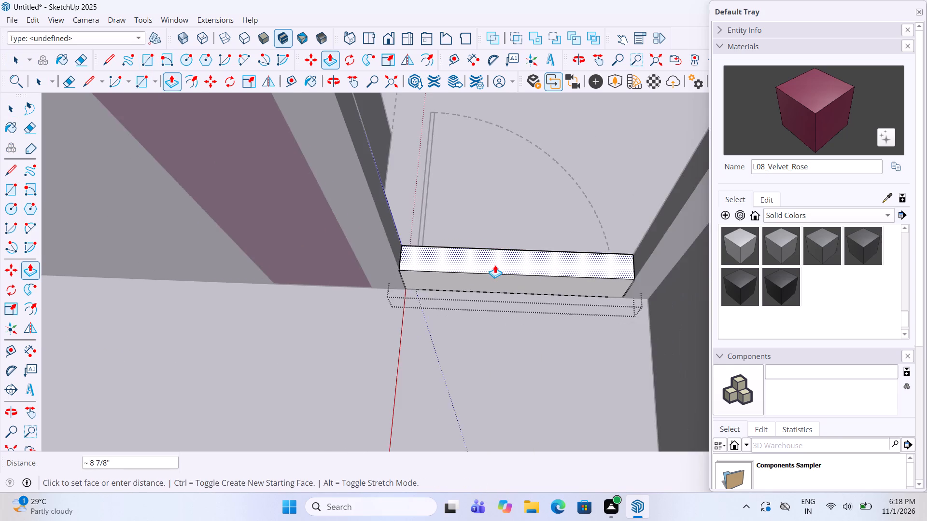
{"action": "scroll", "coordinate": [495, 265], "scroll_direction": "down", "scroll_amount": 9}
{"action": "left_click", "coordinate": [377, 317]}
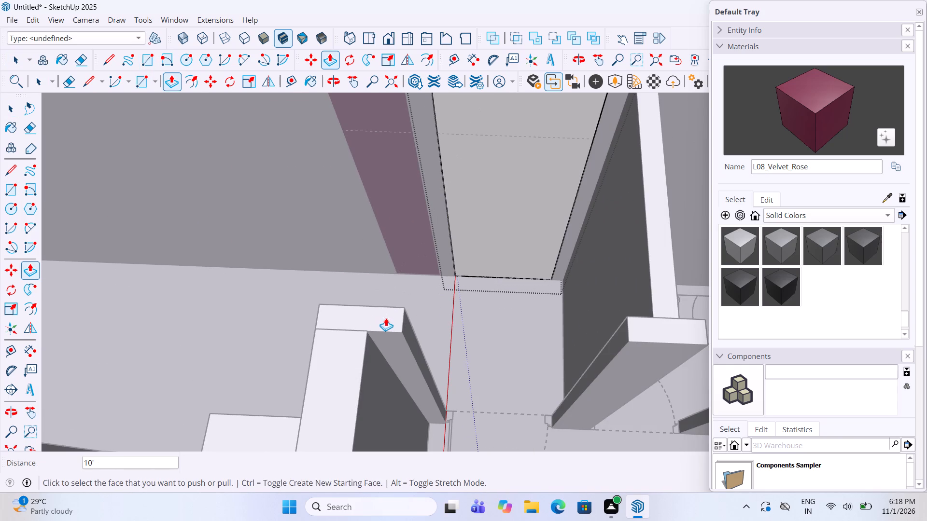
Place a guide 8' above the floor across the new wall infill in the bedroom doorway beside the maroon column.
{"action": "key", "text": "space"}
{"action": "left_click", "coordinate": [530, 334]}
{"action": "scroll", "coordinate": [510, 332], "scroll_direction": "down", "scroll_amount": 4}
{"action": "middle_click_drag", "start_coordinate": [508, 333], "coordinate": [507, 297]}
{"action": "scroll", "coordinate": [522, 199], "scroll_direction": "up", "scroll_amount": 4}
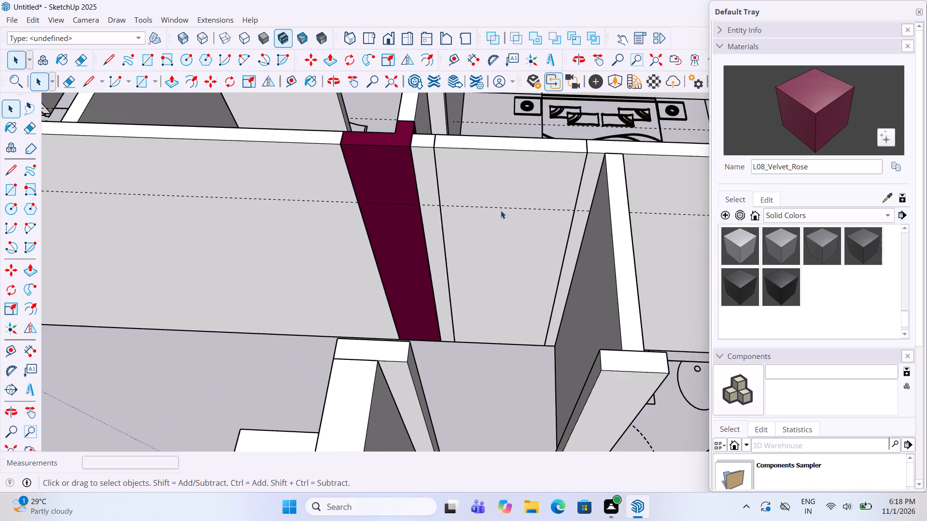
{"action": "double_click", "coordinate": [494, 214]}
{"action": "scroll", "coordinate": [317, 258], "scroll_direction": "down", "scroll_amount": 3}
{"action": "scroll", "coordinate": [434, 258], "scroll_direction": "down", "scroll_amount": 7}
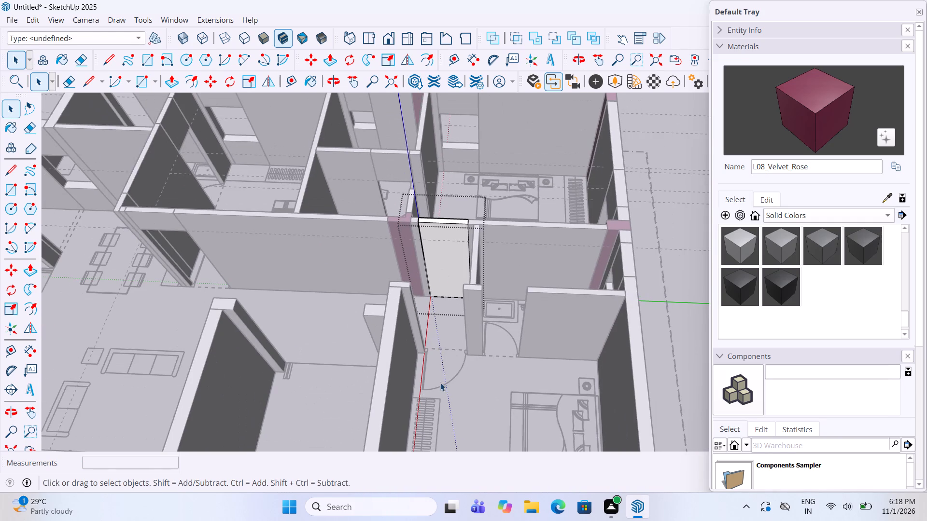
{"action": "left_click", "coordinate": [442, 386]}
{"action": "scroll", "coordinate": [445, 255], "scroll_direction": "up", "scroll_amount": 5}
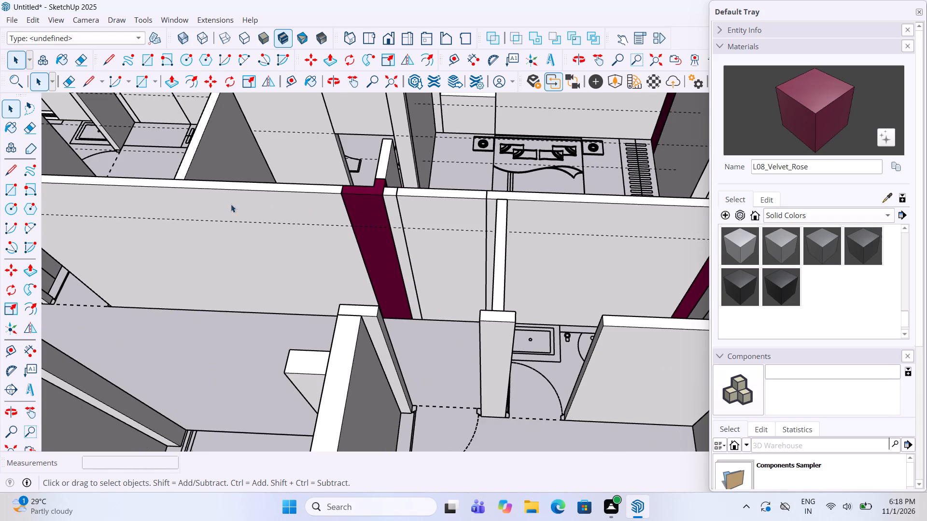
{"action": "left_click", "coordinate": [9, 347]}
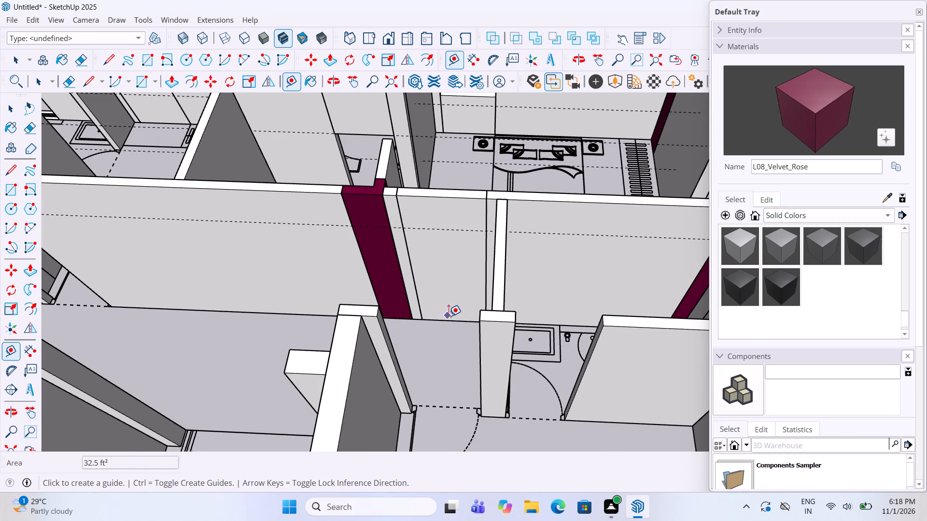
{"action": "left_click", "coordinate": [468, 321]}
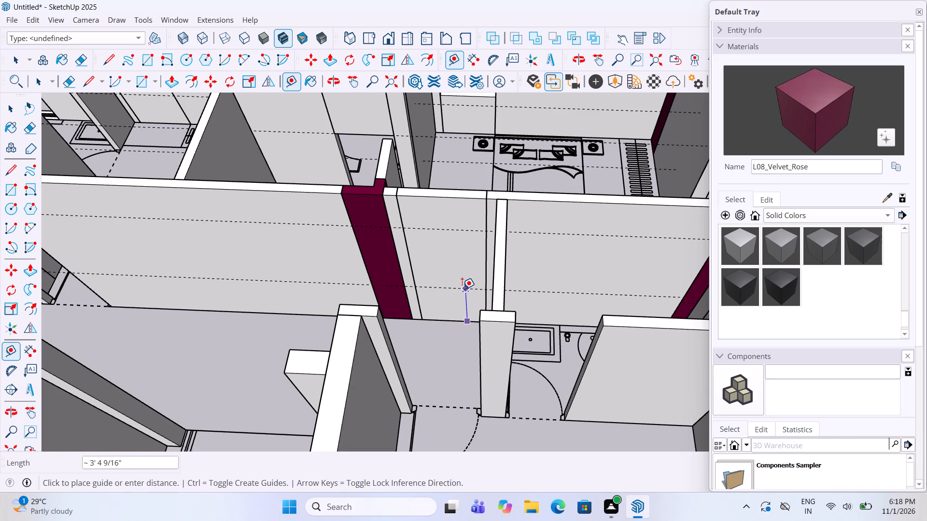
{"action": "type", "text": "8'"}
{"action": "key", "text": "Return"}
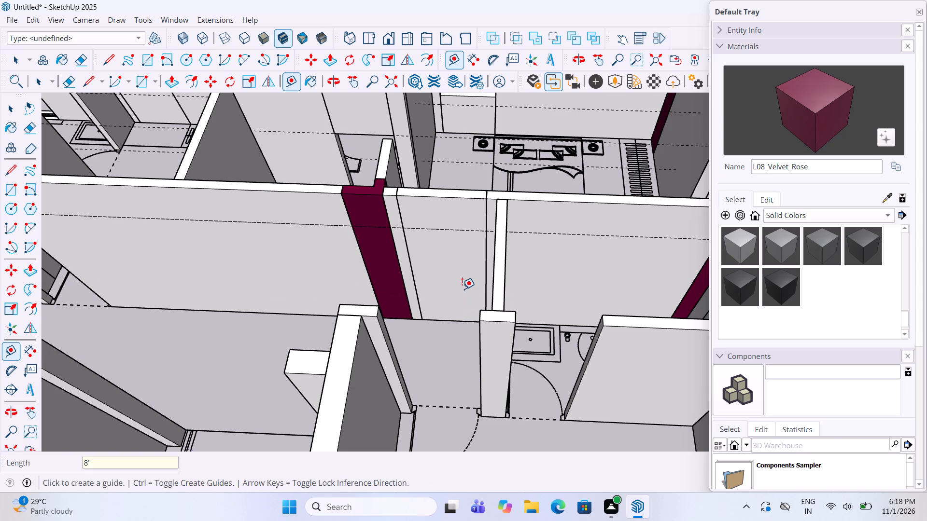
{"action": "key", "text": "space"}
Inside the doorway infill group, draw an 8' by 3' 3" rectangle below the guide and push it through 4 1/2" to open the door.
{"action": "double_click", "coordinate": [463, 270]}
{"action": "scroll", "coordinate": [524, 241], "scroll_direction": "up", "scroll_amount": 4}
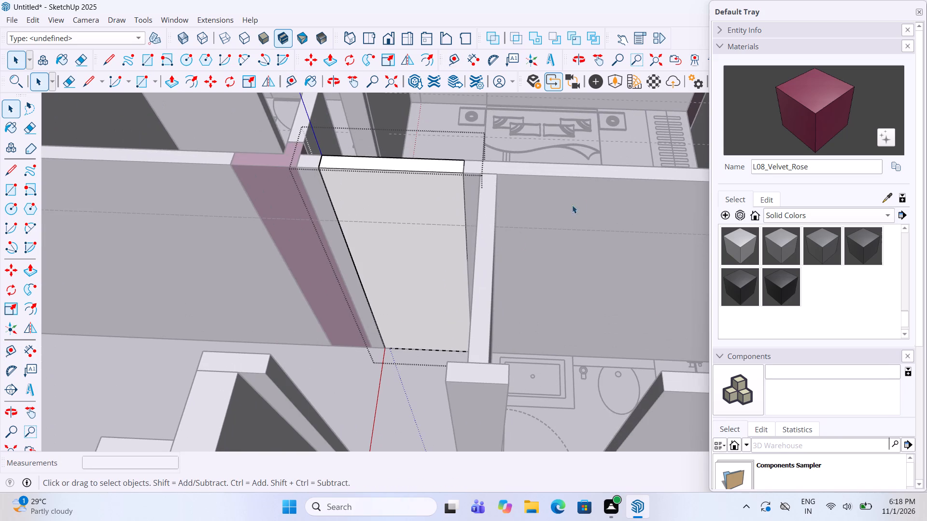
{"action": "left_click", "coordinate": [5, 187]}
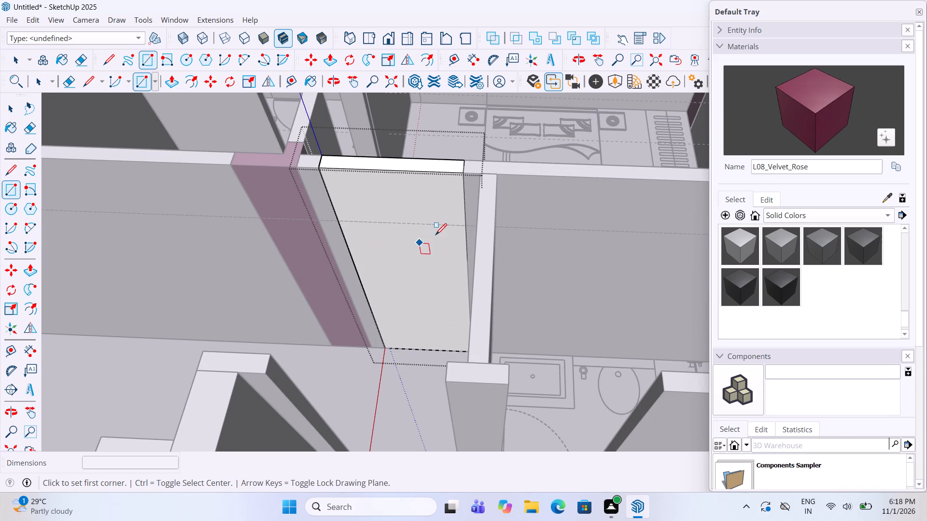
{"action": "left_click", "coordinate": [468, 225]}
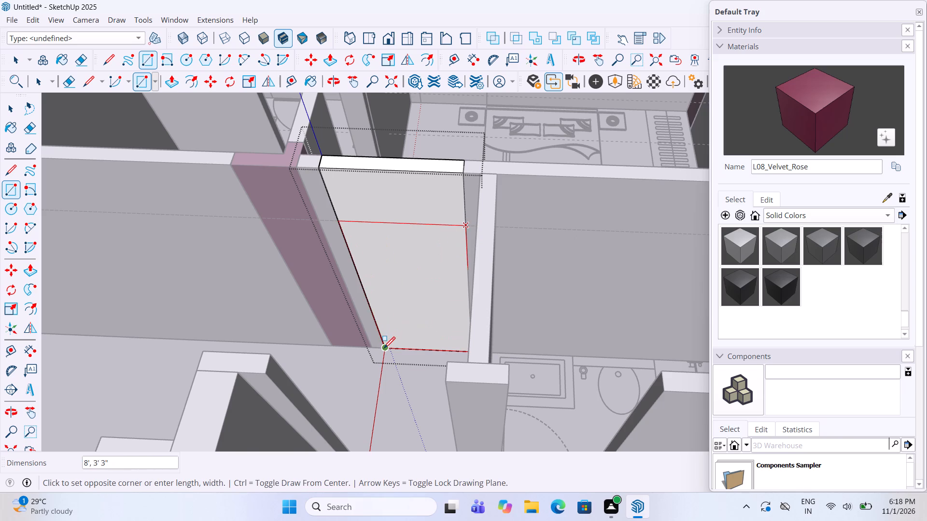
{"action": "left_click", "coordinate": [384, 349]}
{"action": "key", "text": "p"}
{"action": "left_click", "coordinate": [410, 316]}
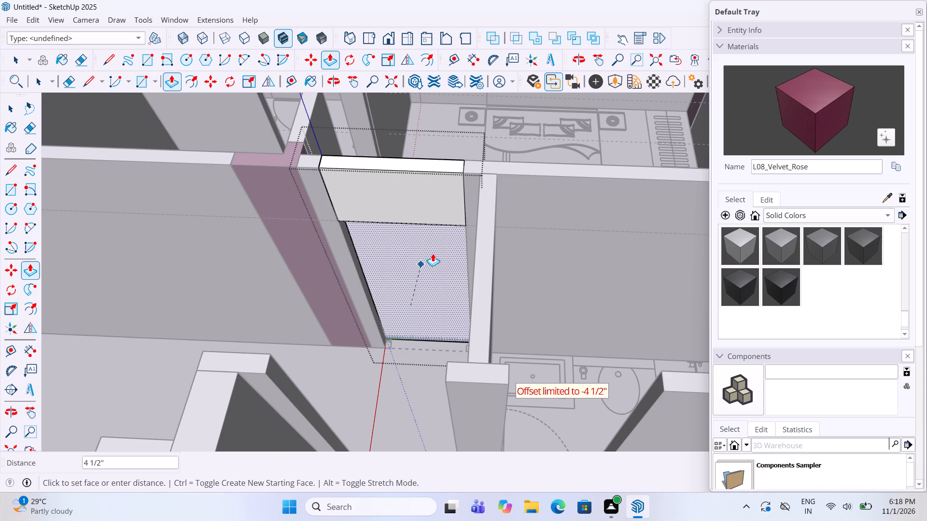
{"action": "left_click", "coordinate": [434, 253]}
{"action": "key", "text": "space"}
{"action": "left_click", "coordinate": [430, 287]}
{"action": "scroll", "coordinate": [430, 288], "scroll_direction": "down", "scroll_amount": 3}
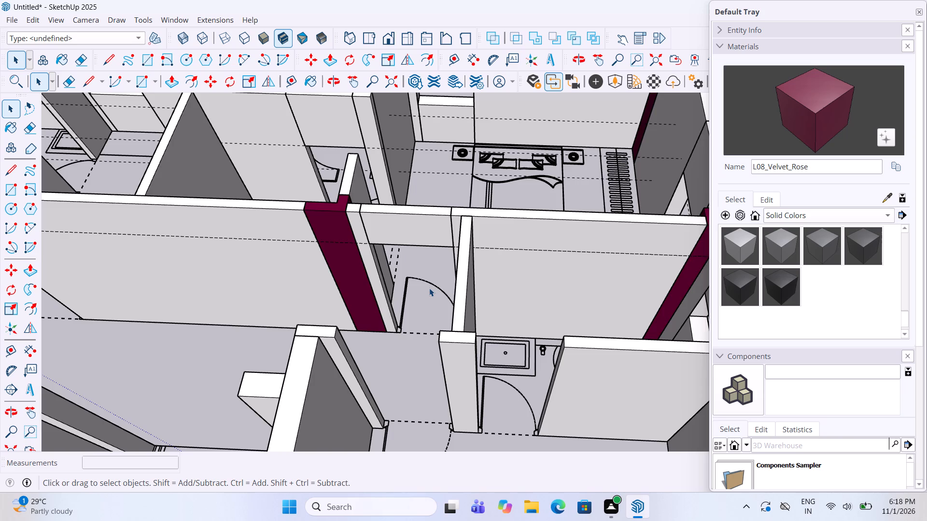
Draw a rectangle across the adjacent bathroom doorway, between the ends of the walls on both sides of the door.
{"action": "scroll", "coordinate": [450, 277], "scroll_direction": "down", "scroll_amount": 7}
{"action": "scroll", "coordinate": [612, 326], "scroll_direction": "up", "scroll_amount": 2}
{"action": "left_click", "coordinate": [621, 237]}
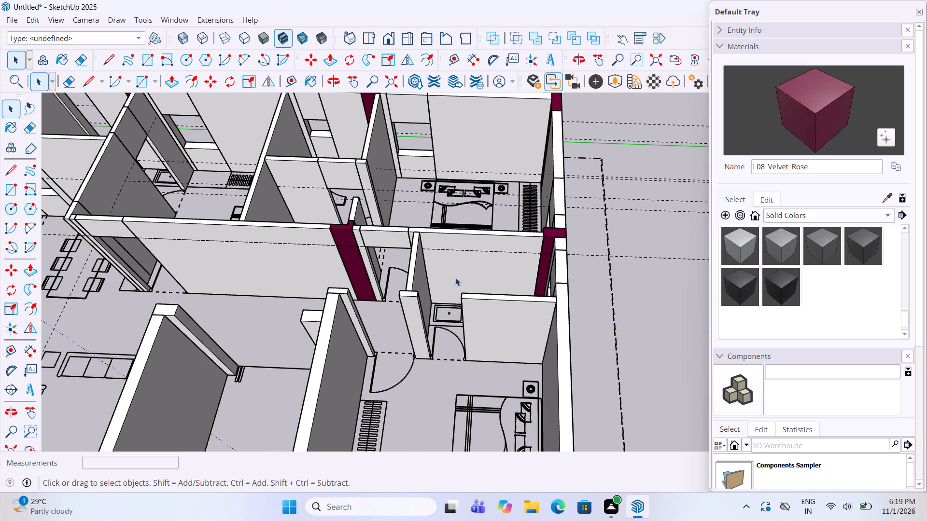
{"action": "middle_click_drag", "start_coordinate": [455, 277], "coordinate": [432, 251]}
{"action": "scroll", "coordinate": [437, 273], "scroll_direction": "up", "scroll_amount": 4}
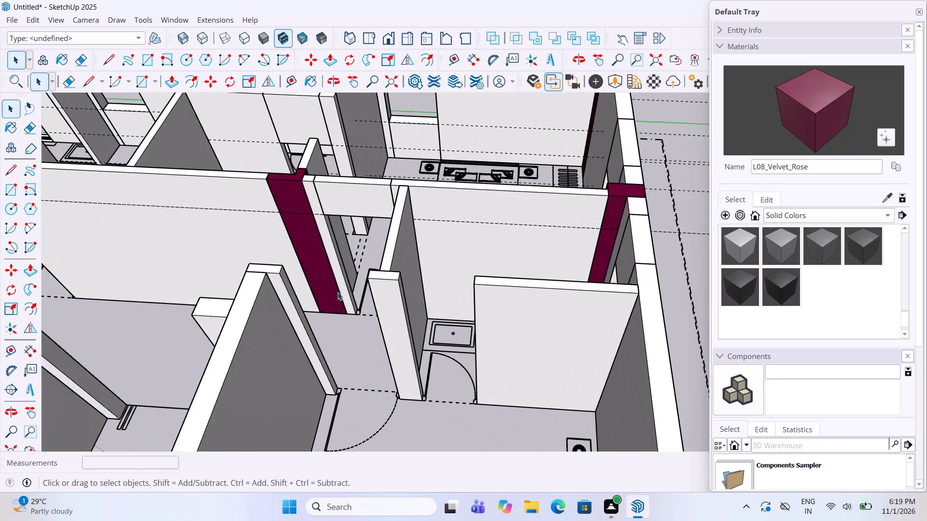
{"action": "left_click", "coordinate": [14, 195]}
{"action": "scroll", "coordinate": [451, 422], "scroll_direction": "up", "scroll_amount": 4}
{"action": "scroll", "coordinate": [409, 396], "scroll_direction": "up", "scroll_amount": 5}
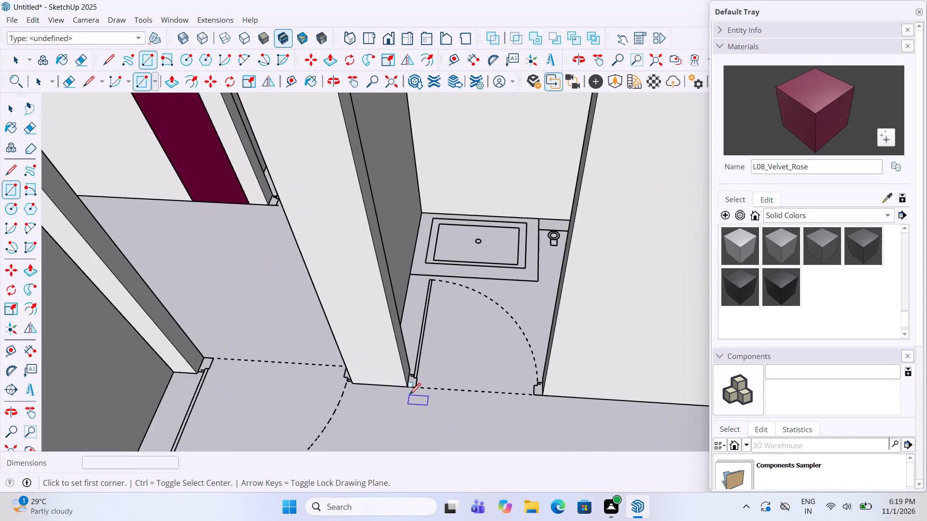
{"action": "left_click", "coordinate": [406, 385]}
{"action": "scroll", "coordinate": [509, 367], "scroll_direction": "up", "scroll_amount": 3}
{"action": "middle_click_drag", "start_coordinate": [511, 367], "coordinate": [554, 368]}
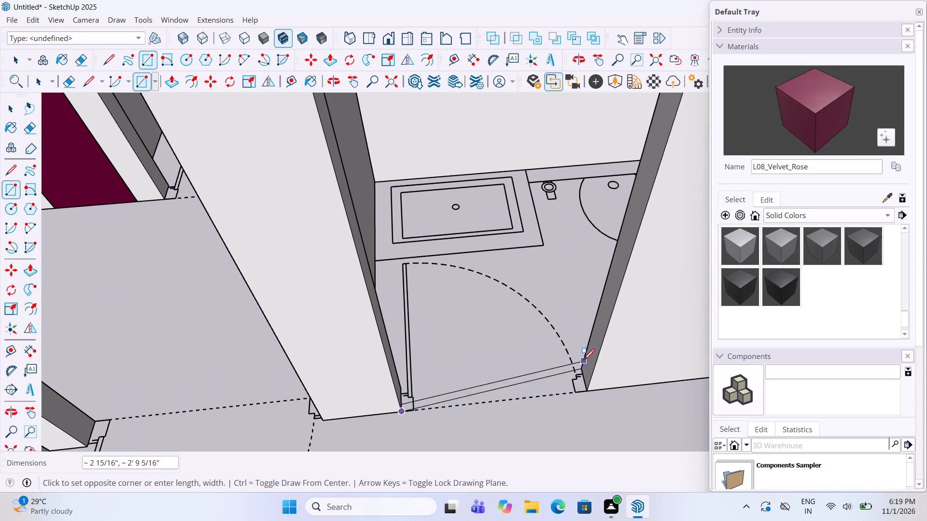
{"action": "left_click", "coordinate": [583, 370]}
{"action": "key", "text": "space"}
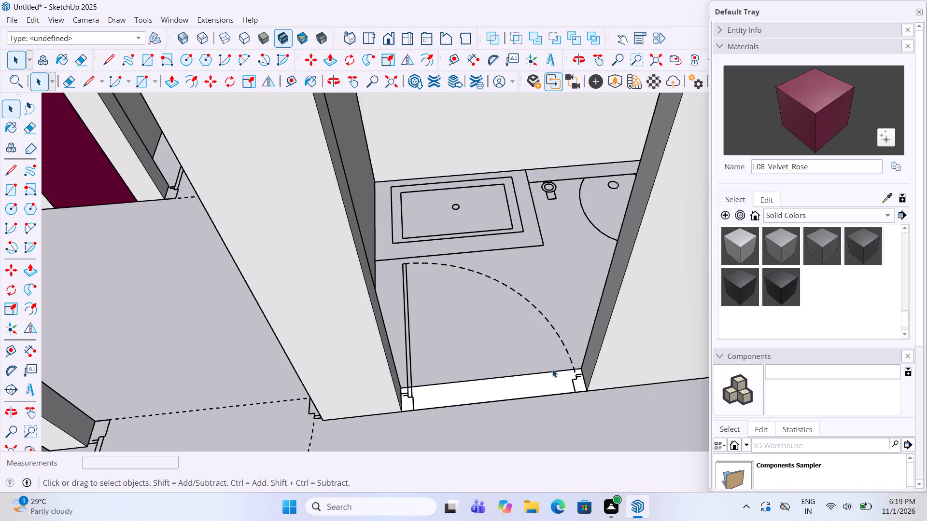
Group the rectangle across the bathroom doorway and raise its face 10' to wall height.
{"action": "left_click", "coordinate": [532, 388]}
{"action": "right_click", "coordinate": [531, 388]}
{"action": "left_click", "coordinate": [596, 261]}
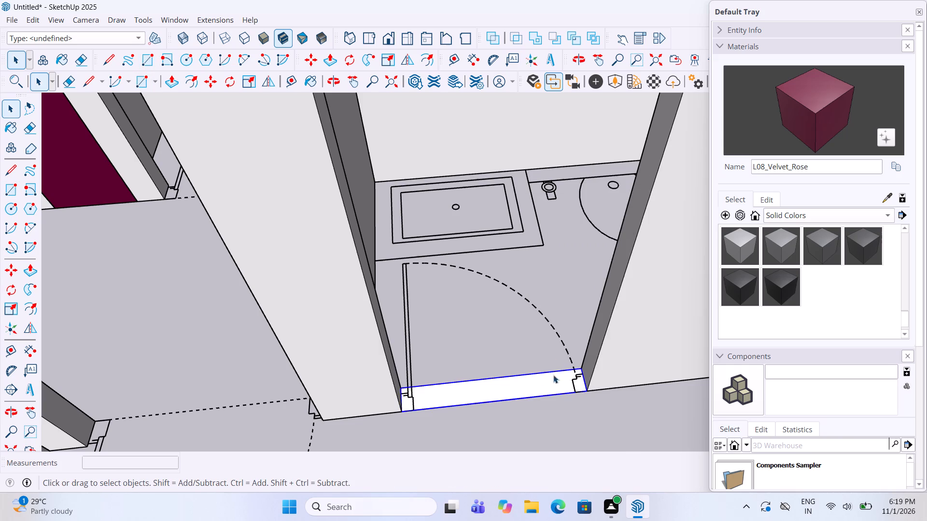
{"action": "double_click", "coordinate": [538, 393]}
{"action": "key", "text": "p"}
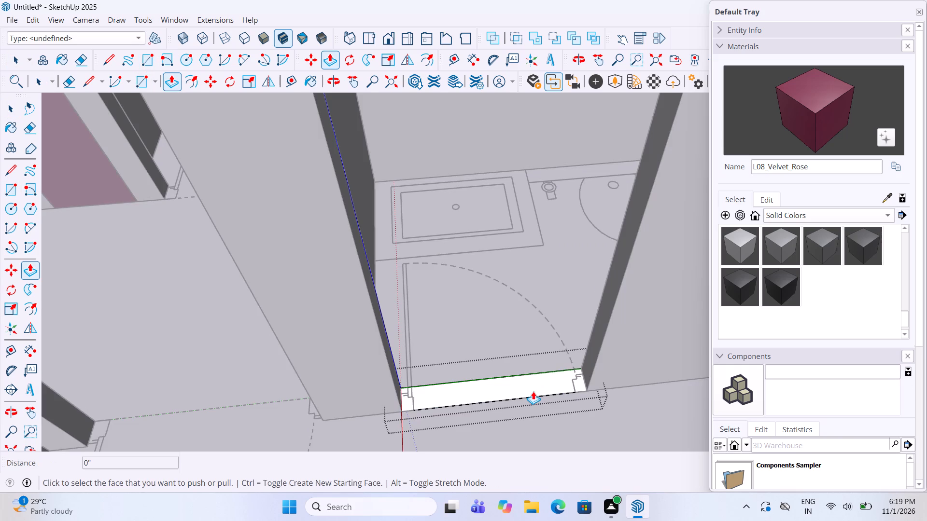
{"action": "left_click", "coordinate": [531, 390]}
{"action": "scroll", "coordinate": [531, 390], "scroll_direction": "down", "scroll_amount": 10}
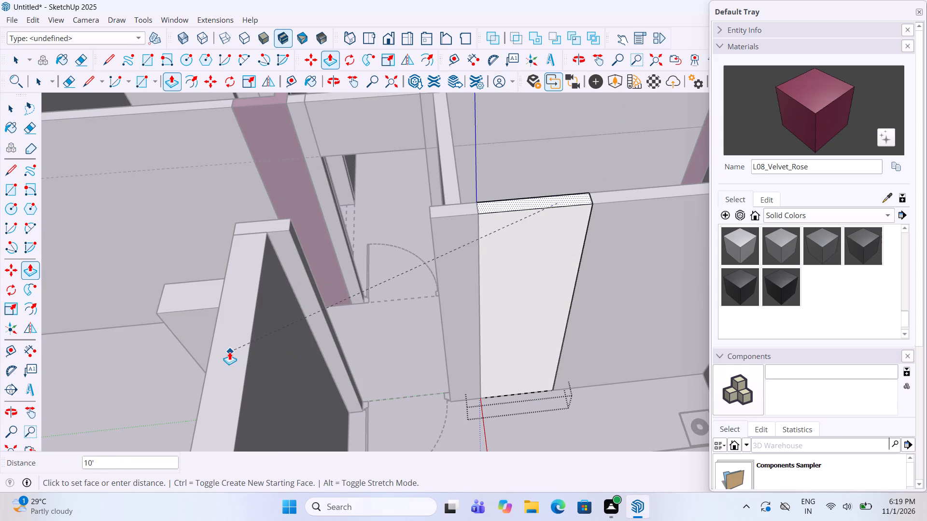
{"action": "left_click", "coordinate": [229, 352]}
{"action": "key", "text": "space"}
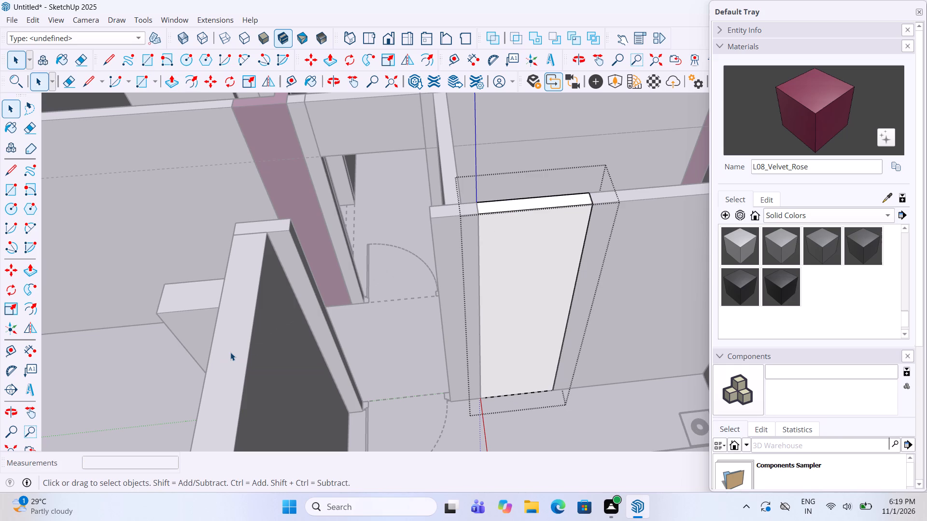
{"action": "left_click", "coordinate": [559, 432]}
Place a guide 7' above the floor across the new bathroom doorway infill.
{"action": "middle_click_drag", "start_coordinate": [554, 375], "coordinate": [479, 372]}
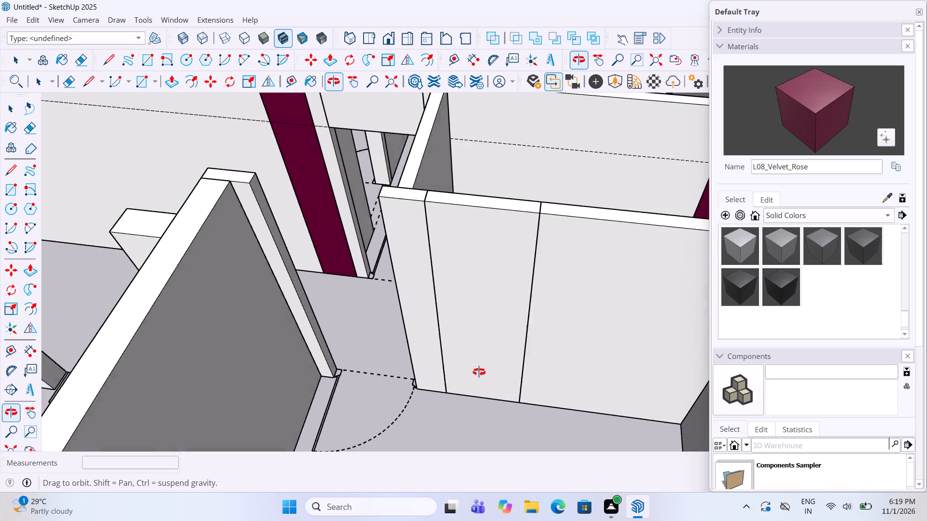
{"action": "middle_click_drag", "start_coordinate": [479, 372], "coordinate": [495, 376]}
{"action": "left_click", "coordinate": [15, 346]}
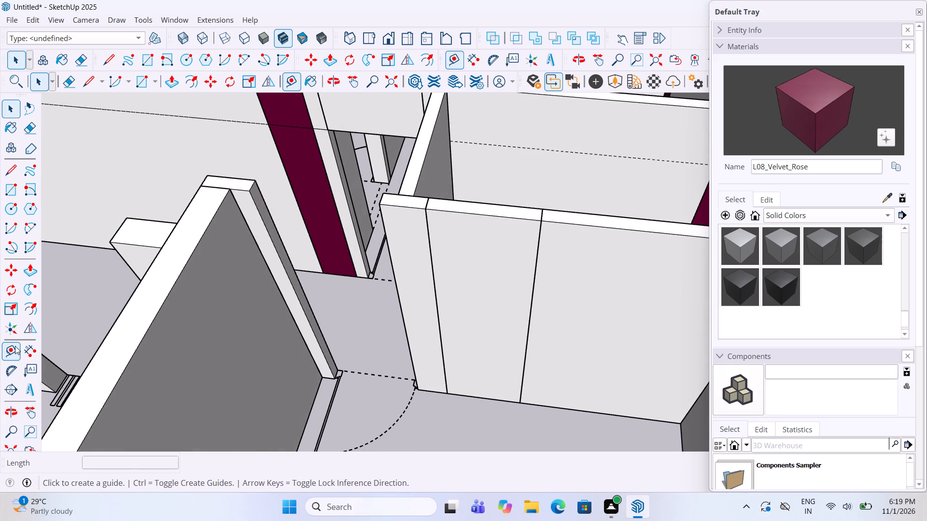
{"action": "left_click", "coordinate": [503, 398]}
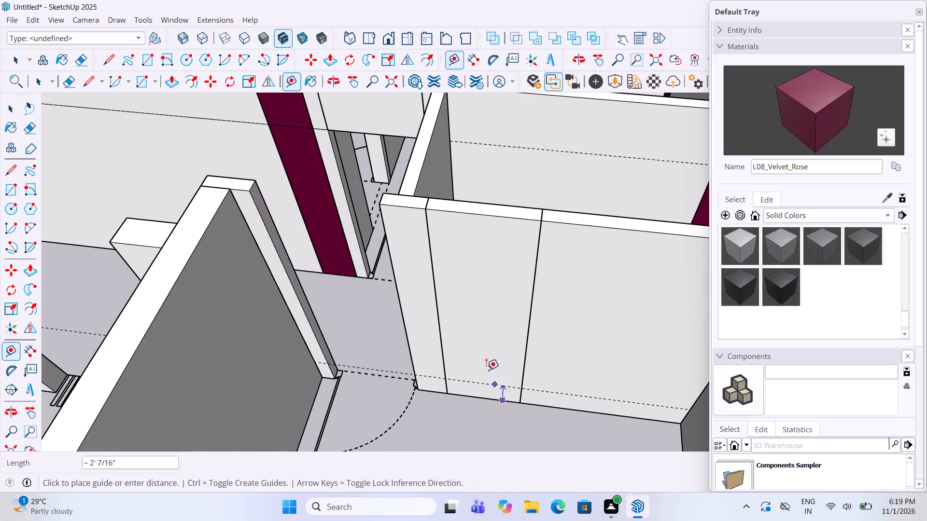
{"action": "type", "text": "7'"}
{"action": "key", "text": "Return"}
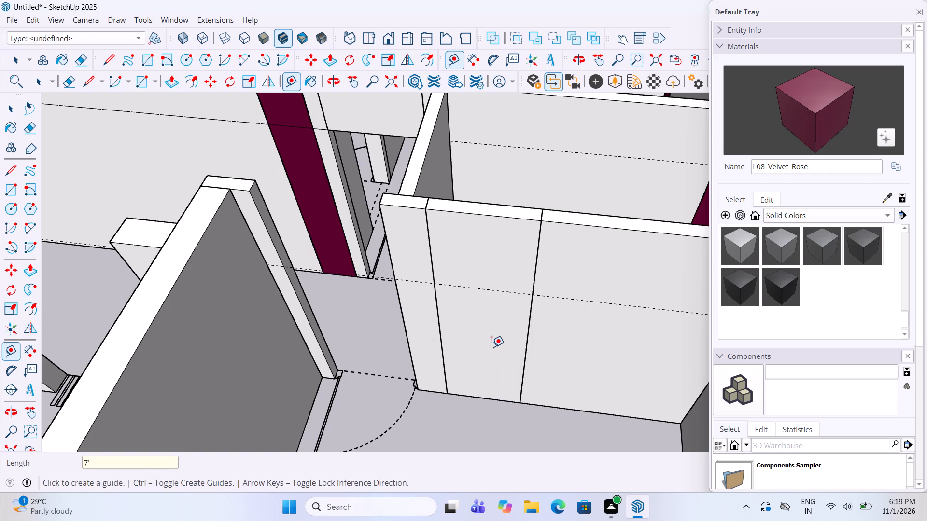
{"action": "key", "text": "space"}
{"action": "left_click", "coordinate": [494, 414]}
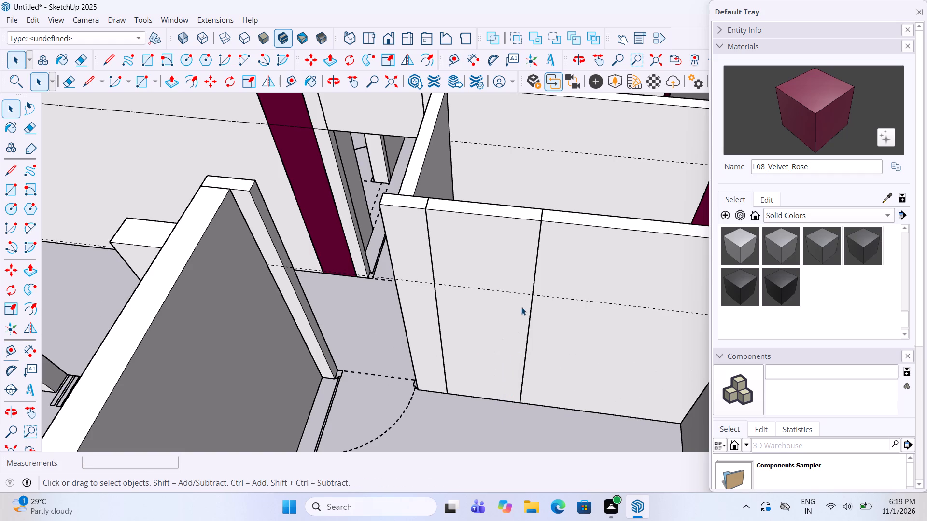
Inside the bathroom infill group, draw a 7' high rectangle below the guide and push it through 4 1/2", leaving a lintel above the door.
{"action": "middle_click_drag", "start_coordinate": [525, 299], "coordinate": [531, 311]}
{"action": "scroll", "coordinate": [531, 311], "scroll_direction": "up", "scroll_amount": 1}
{"action": "double_click", "coordinate": [510, 337]}
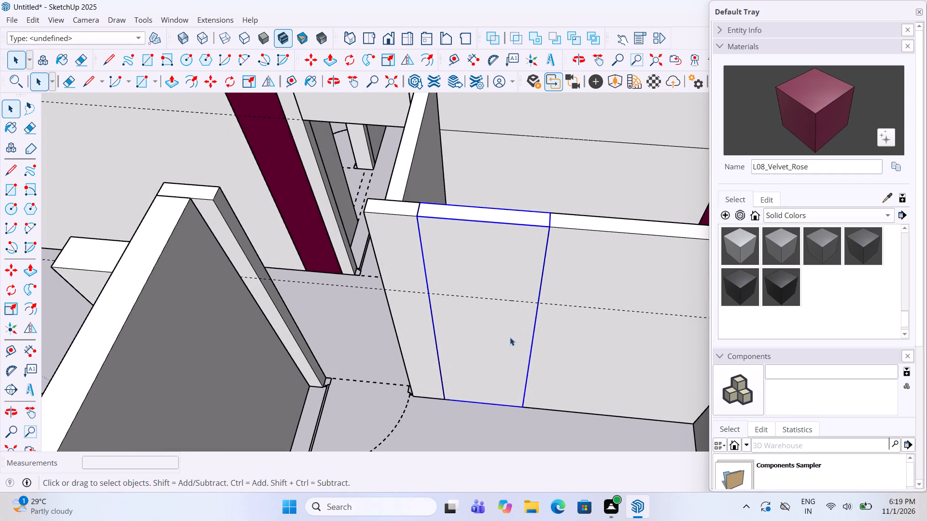
{"action": "middle_click_drag", "start_coordinate": [504, 333], "coordinate": [499, 308]}
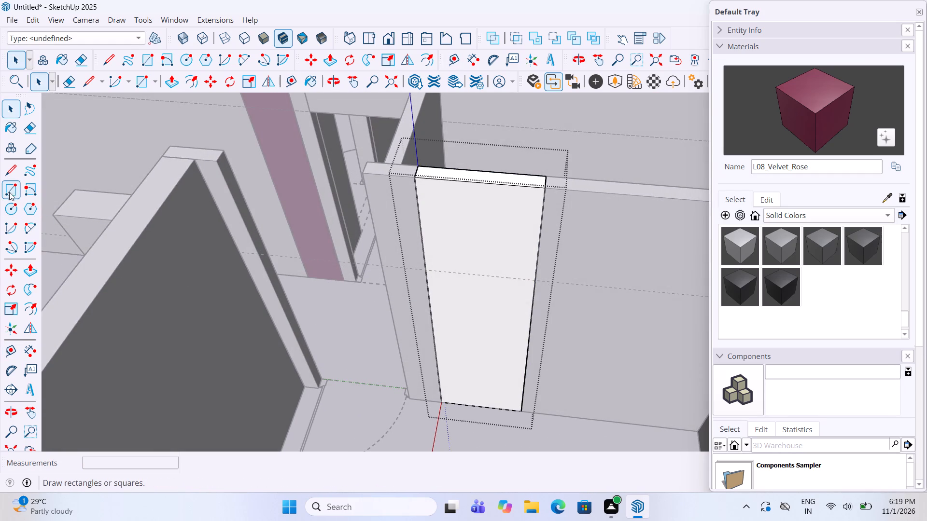
{"action": "left_click", "coordinate": [9, 181]}
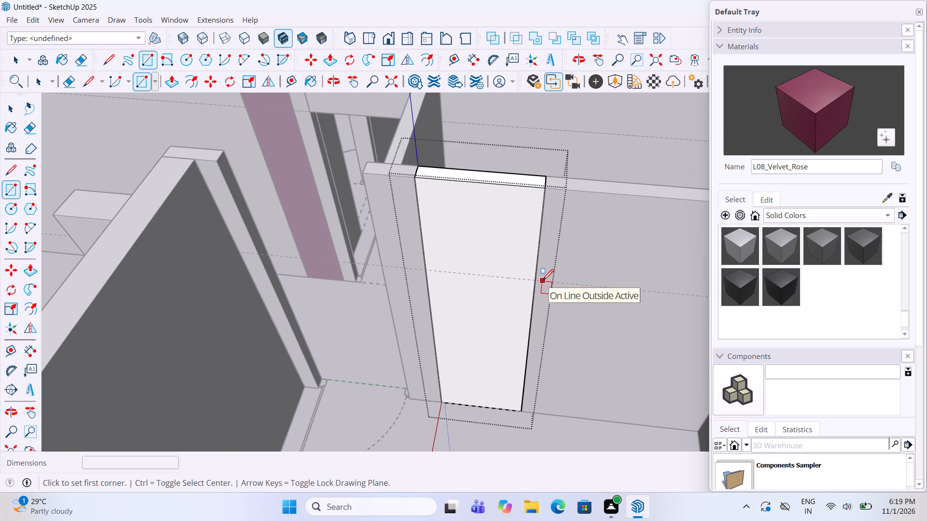
{"action": "left_click", "coordinate": [537, 282]}
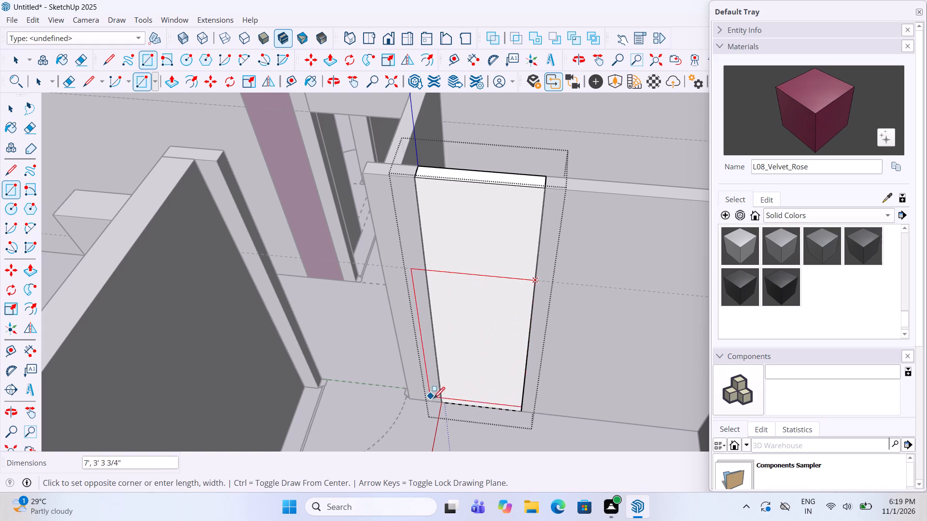
{"action": "left_click", "coordinate": [439, 404]}
{"action": "key", "text": "p"}
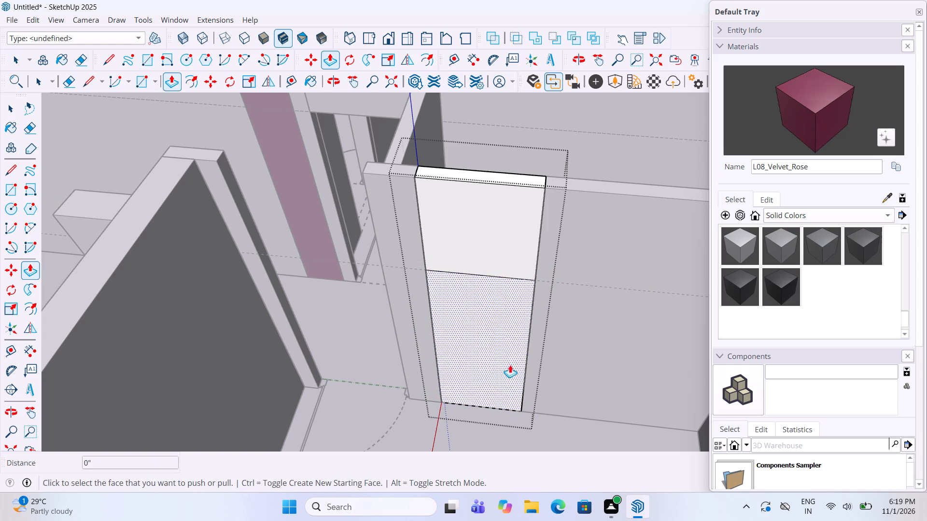
{"action": "left_click", "coordinate": [495, 369]}
{"action": "left_click", "coordinate": [491, 303]}
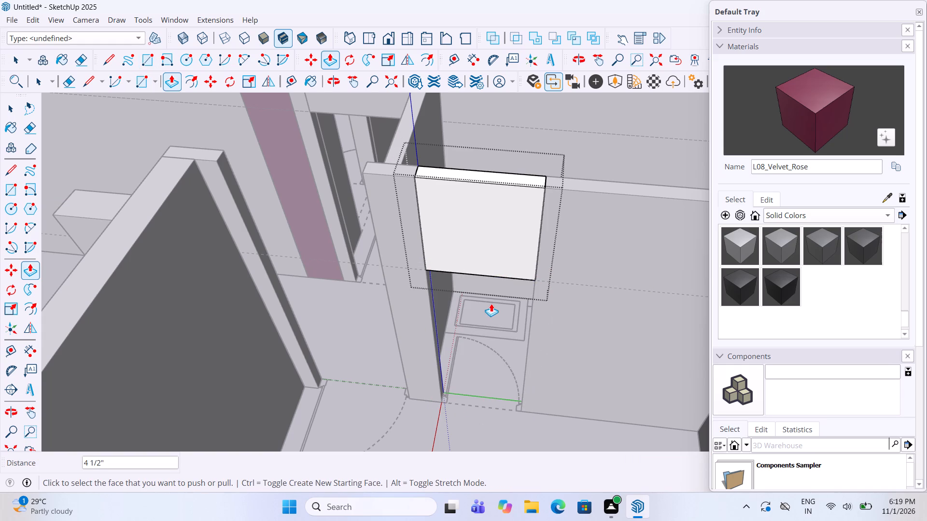
{"action": "key", "text": "space"}
{"action": "left_click", "coordinate": [498, 417]}
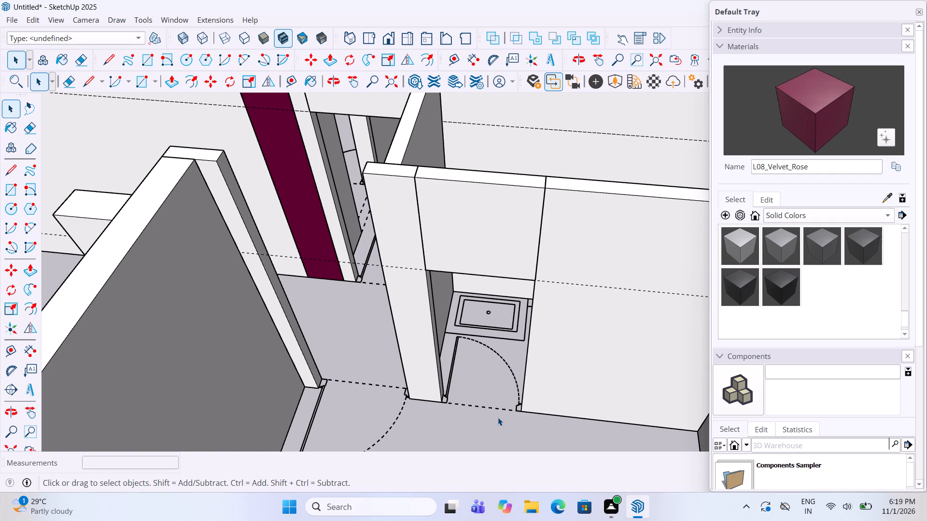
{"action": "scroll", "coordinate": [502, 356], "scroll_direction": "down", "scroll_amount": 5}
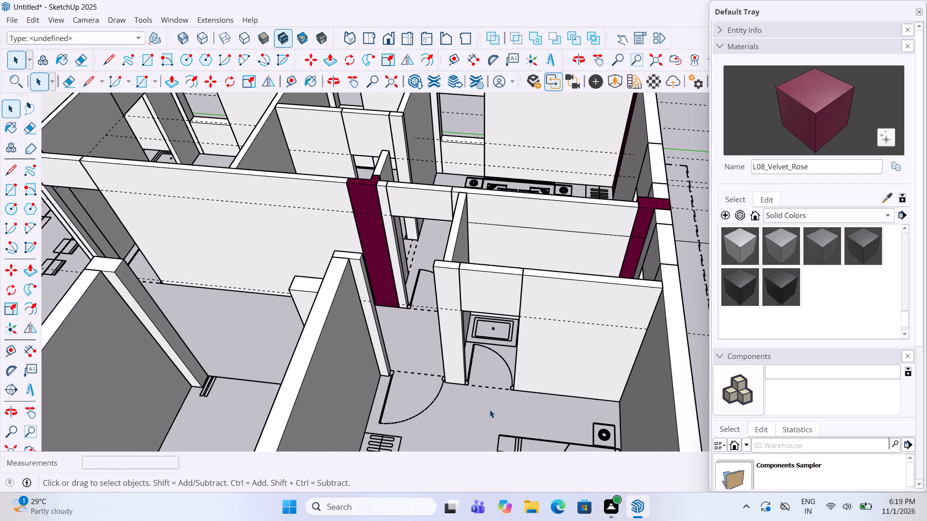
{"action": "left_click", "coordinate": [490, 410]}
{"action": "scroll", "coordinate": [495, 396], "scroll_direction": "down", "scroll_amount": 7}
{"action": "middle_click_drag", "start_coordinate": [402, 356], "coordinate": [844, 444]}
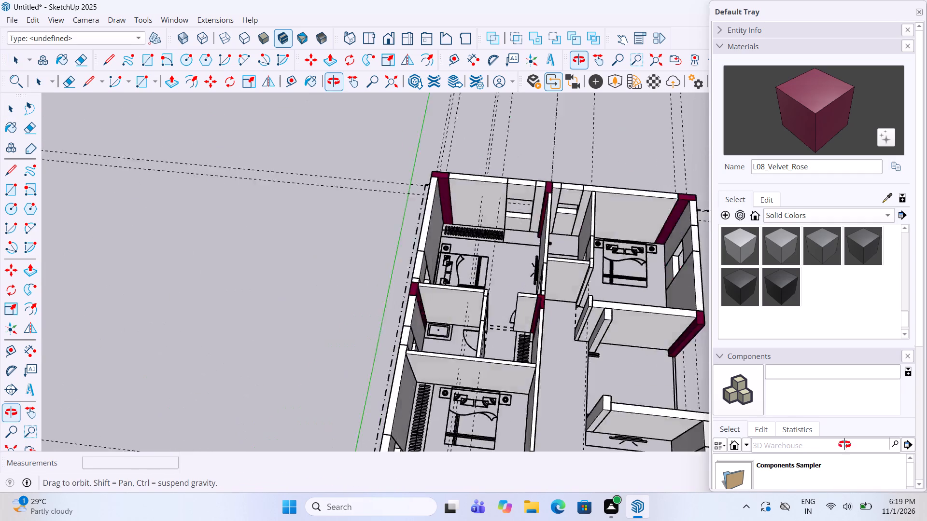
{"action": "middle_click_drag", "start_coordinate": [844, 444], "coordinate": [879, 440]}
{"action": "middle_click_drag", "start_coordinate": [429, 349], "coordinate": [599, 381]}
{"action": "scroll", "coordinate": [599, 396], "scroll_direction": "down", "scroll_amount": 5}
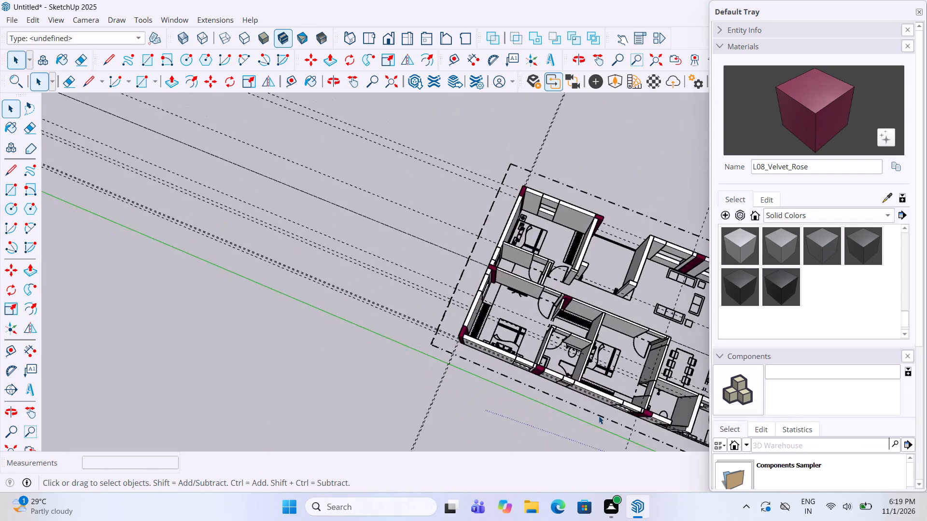
Draw a 4 1/2" by 3' 3" rectangle across the bedroom doorway beside the bathroom, between the wall ends.
{"action": "scroll", "coordinate": [600, 267], "scroll_direction": "up", "scroll_amount": 5}
{"action": "scroll", "coordinate": [548, 270], "scroll_direction": "up", "scroll_amount": 5}
{"action": "scroll", "coordinate": [496, 276], "scroll_direction": "up", "scroll_amount": 7}
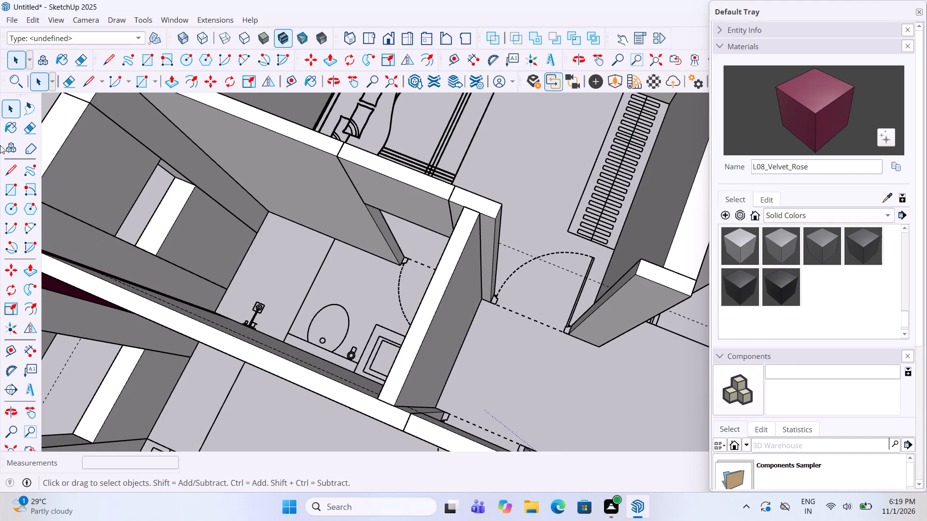
{"action": "left_click", "coordinate": [10, 189]}
{"action": "middle_click_drag", "start_coordinate": [252, 285], "coordinate": [327, 280]}
{"action": "scroll", "coordinate": [562, 288], "scroll_direction": "up", "scroll_amount": 2}
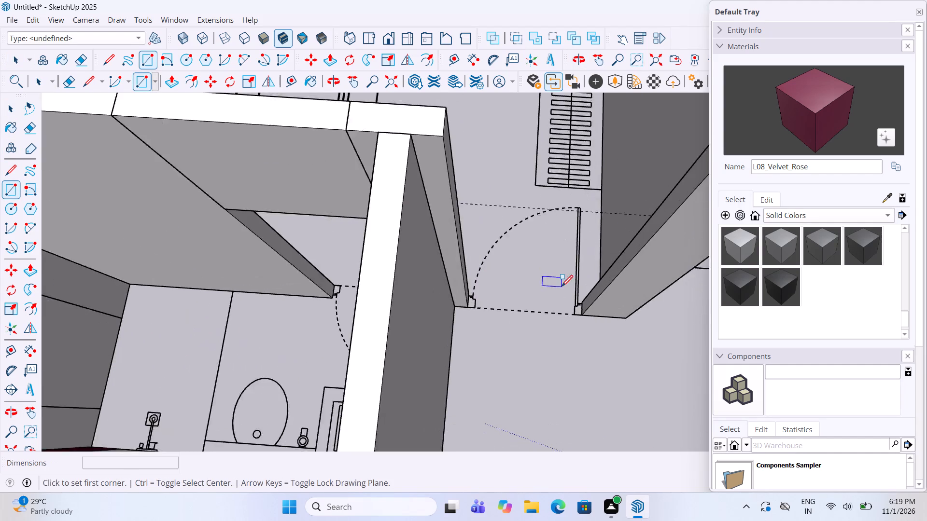
{"action": "scroll", "coordinate": [562, 288], "scroll_direction": "up", "scroll_amount": 2}
{"action": "scroll", "coordinate": [561, 327], "scroll_direction": "up", "scroll_amount": 4}
{"action": "scroll", "coordinate": [521, 348], "scroll_direction": "up", "scroll_amount": 2}
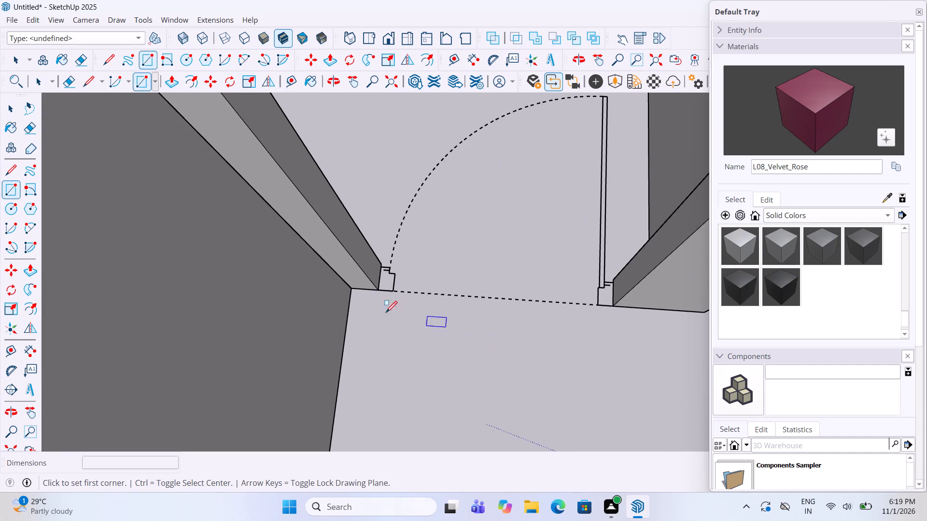
{"action": "left_click", "coordinate": [378, 290]}
{"action": "left_click", "coordinate": [613, 276]}
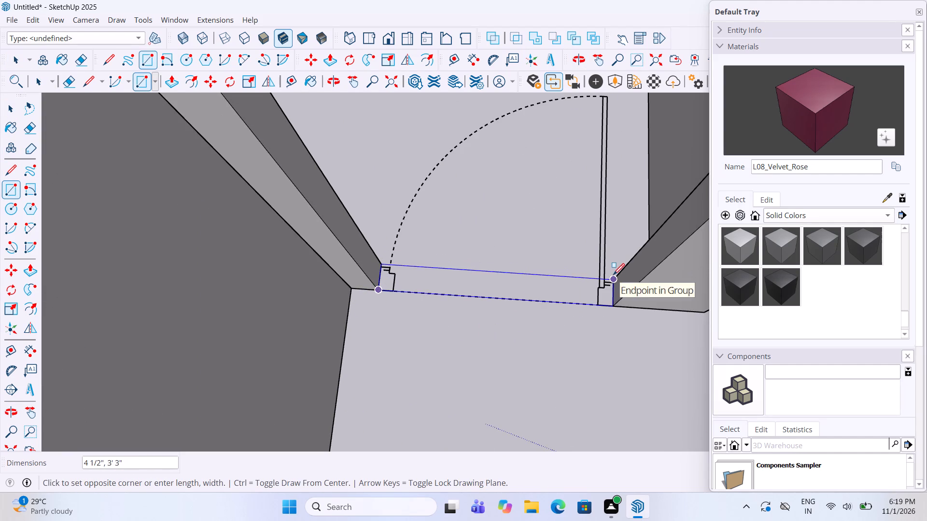
Group the rectangle across the bedroom doorway and raise its face level with the top of the adjacent walls.
{"action": "key", "text": "space"}
{"action": "left_click", "coordinate": [565, 287]}
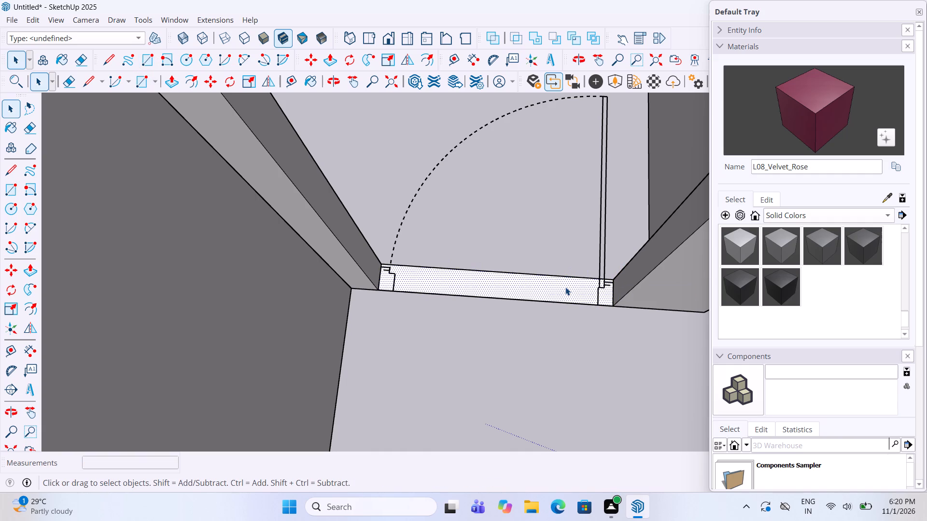
{"action": "right_click", "coordinate": [565, 287]}
{"action": "left_click", "coordinate": [631, 370]}
{"action": "left_click", "coordinate": [502, 295]}
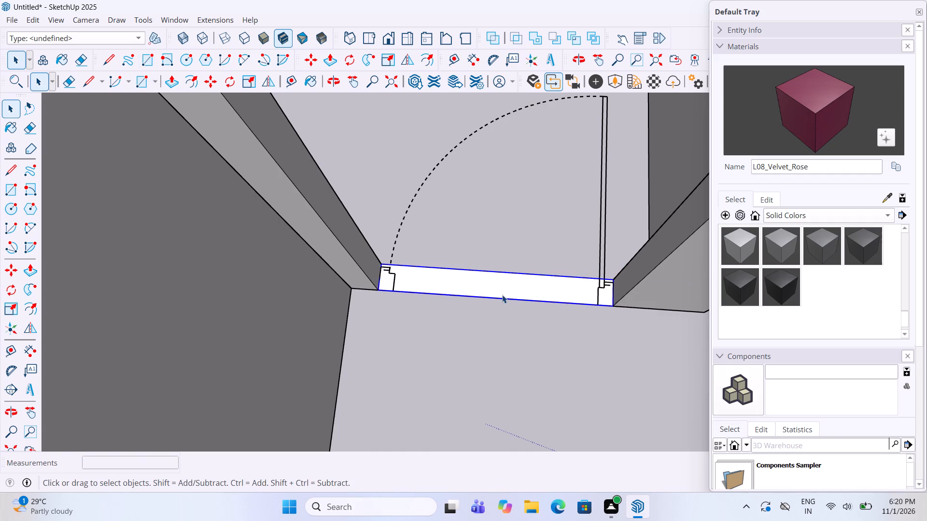
{"action": "double_click", "coordinate": [502, 288]}
{"action": "key", "text": "p"}
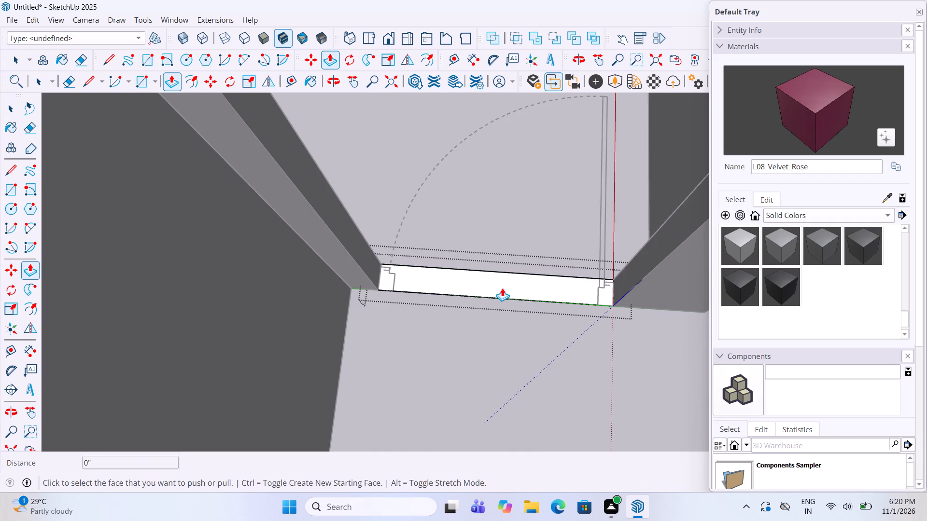
{"action": "left_click", "coordinate": [497, 283]}
{"action": "scroll", "coordinate": [497, 282], "scroll_direction": "down", "scroll_amount": 11}
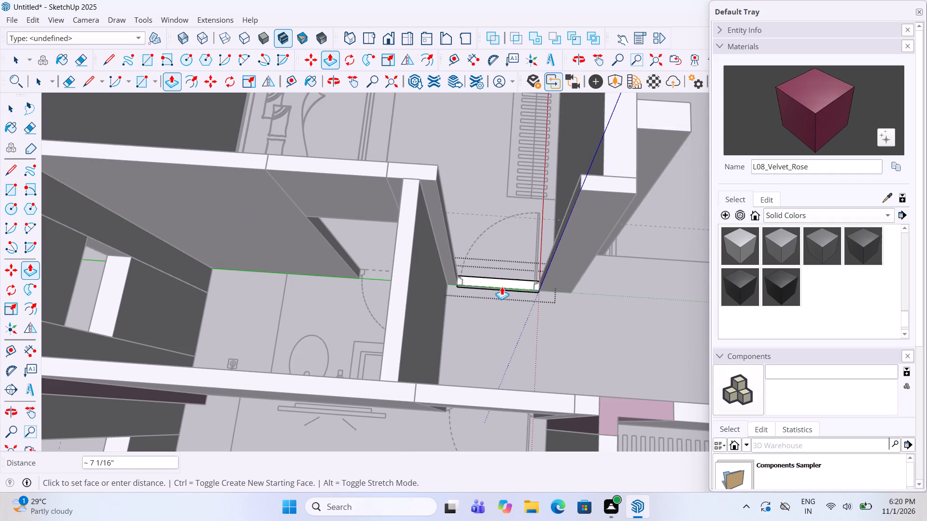
{"action": "left_click", "coordinate": [403, 290]}
{"action": "key", "text": "space"}
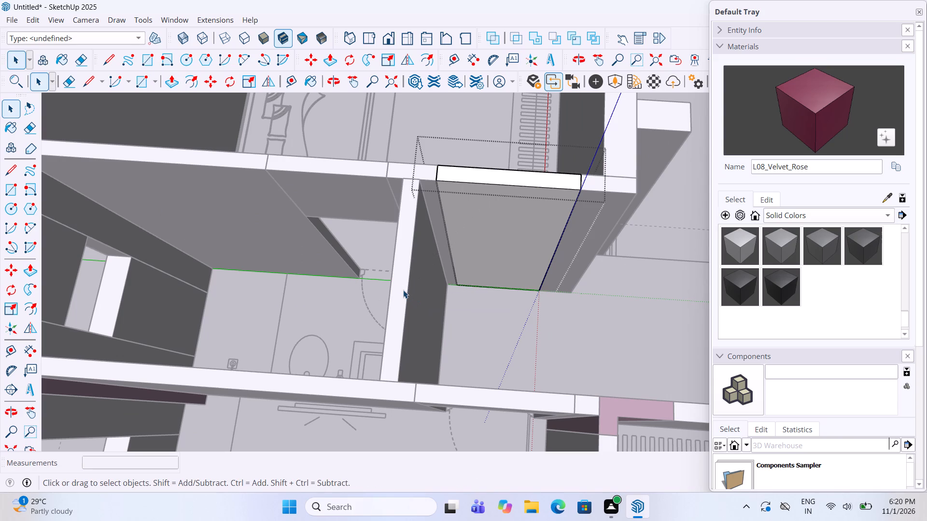
{"action": "left_click", "coordinate": [477, 391]}
Place a guide 8' above the floor across the new bedroom doorway infill.
{"action": "scroll", "coordinate": [477, 391], "scroll_direction": "down", "scroll_amount": 4}
{"action": "middle_click_drag", "start_coordinate": [479, 367], "coordinate": [479, 331]}
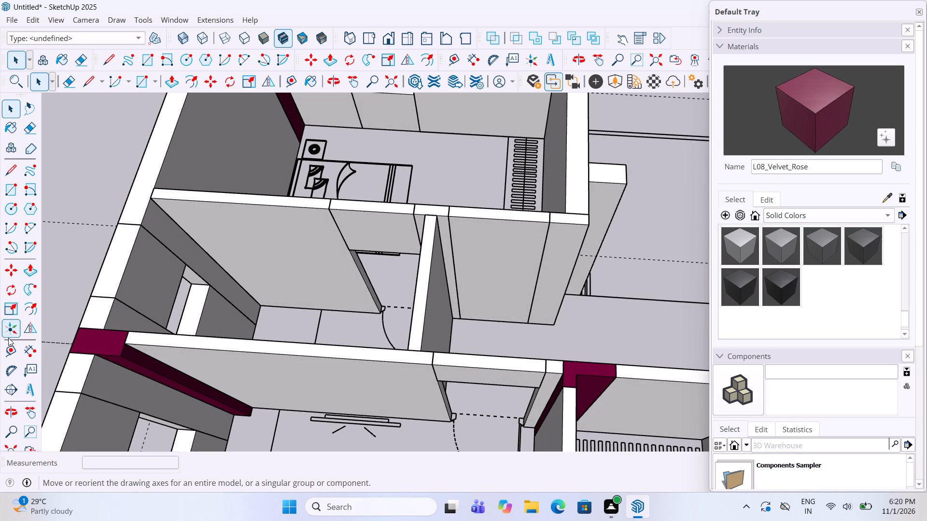
{"action": "left_click", "coordinate": [7, 344]}
{"action": "left_click", "coordinate": [488, 320]}
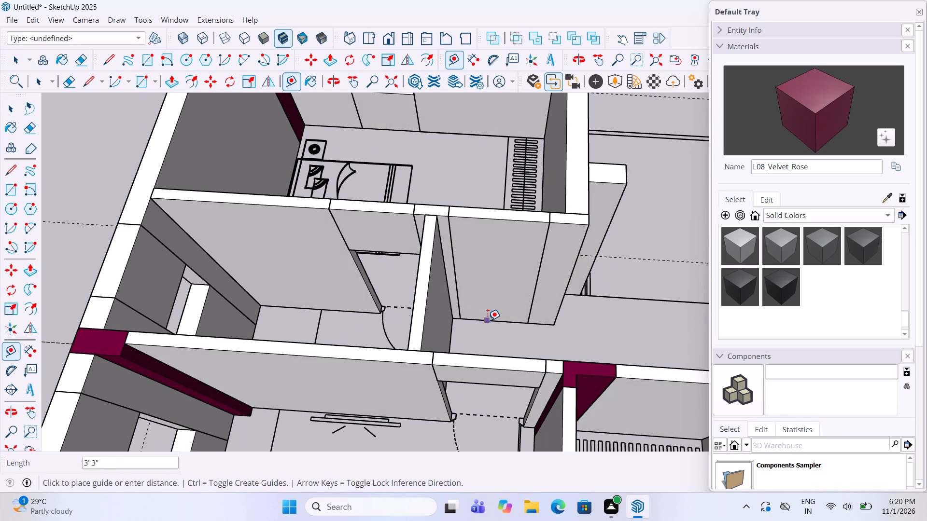
{"action": "type", "text": "8'"}
{"action": "key", "text": "Return"}
{"action": "key", "text": "space"}
Inside the bedroom infill group, draw a rectangle from the guide to the floor and push it through the wall, leaving a lintel.
{"action": "scroll", "coordinate": [505, 268], "scroll_direction": "down", "scroll_amount": 3}
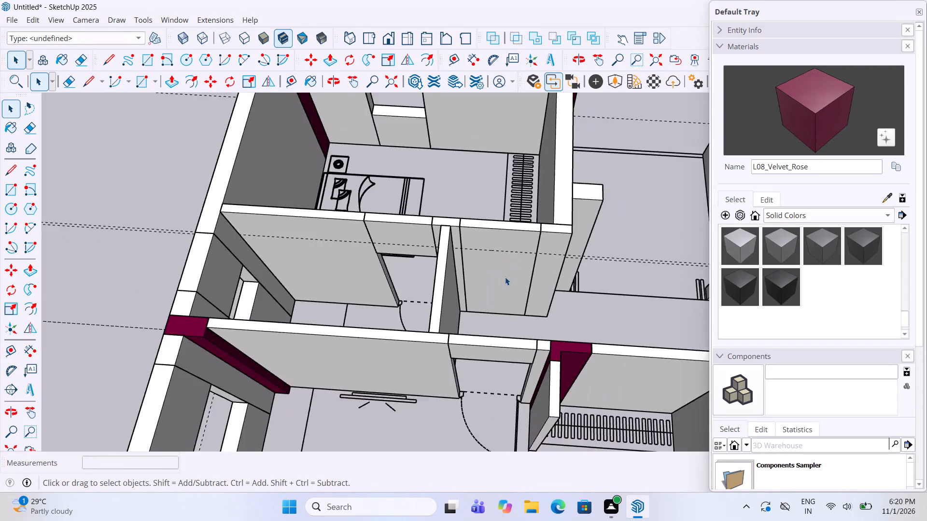
{"action": "scroll", "coordinate": [505, 277], "scroll_direction": "down", "scroll_amount": 2}
{"action": "middle_click_drag", "start_coordinate": [505, 277], "coordinate": [508, 255]}
{"action": "scroll", "coordinate": [508, 255], "scroll_direction": "up", "scroll_amount": 5}
{"action": "double_click", "coordinate": [492, 265]}
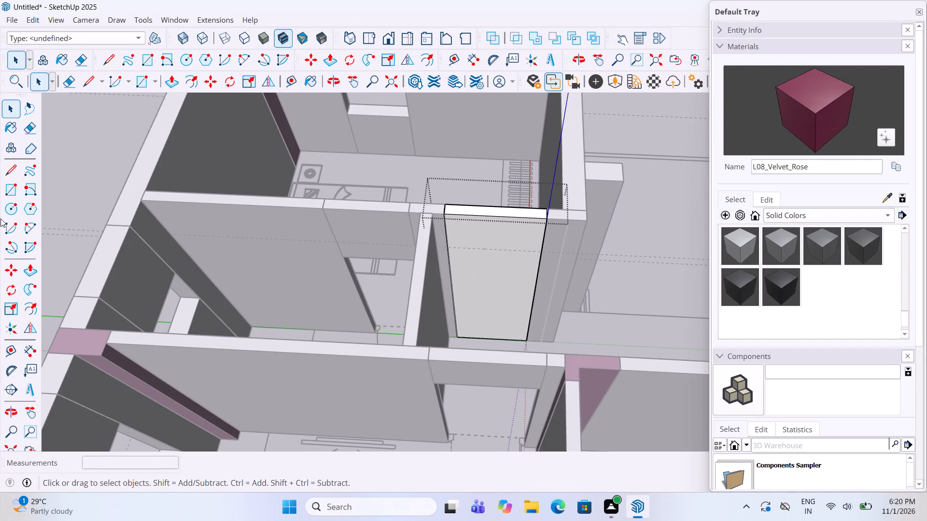
{"action": "left_click", "coordinate": [9, 190]}
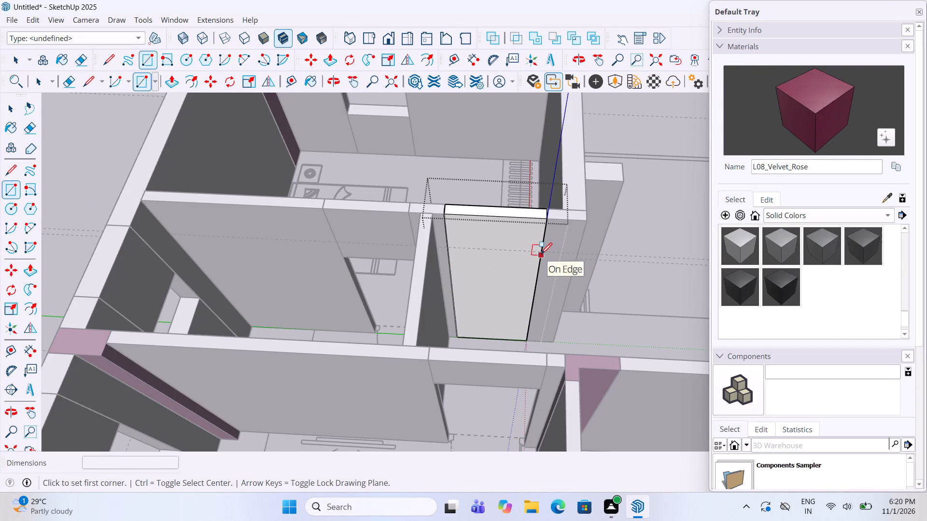
{"action": "left_click", "coordinate": [543, 251]}
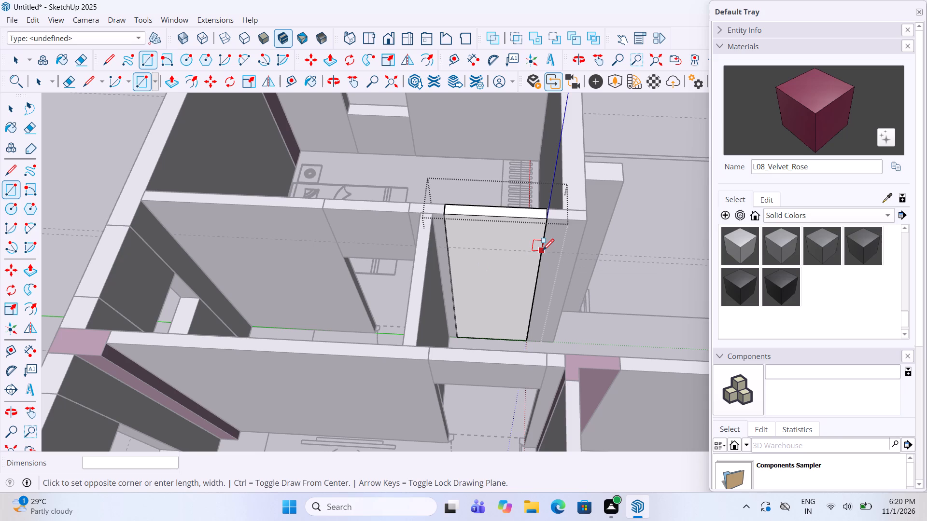
{"action": "key", "text": "Escape"}
{"action": "left_click", "coordinate": [14, 198]}
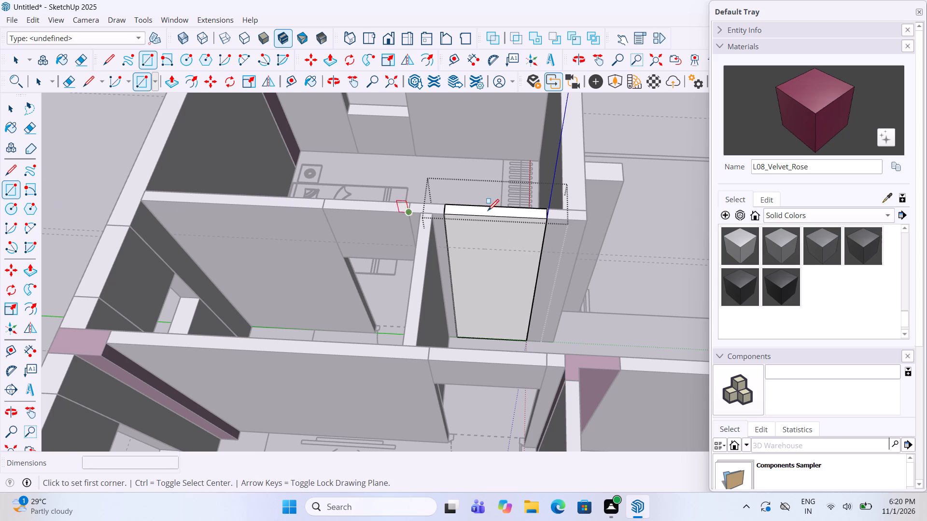
{"action": "scroll", "coordinate": [488, 212], "scroll_direction": "up", "scroll_amount": 3}
{"action": "left_click", "coordinate": [562, 266]}
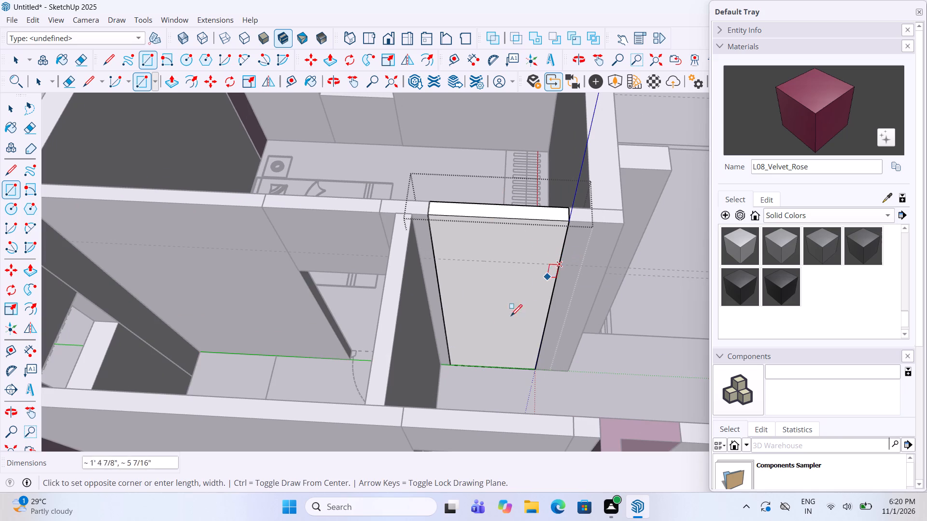
{"action": "left_click", "coordinate": [452, 365]}
{"action": "key", "text": "p"}
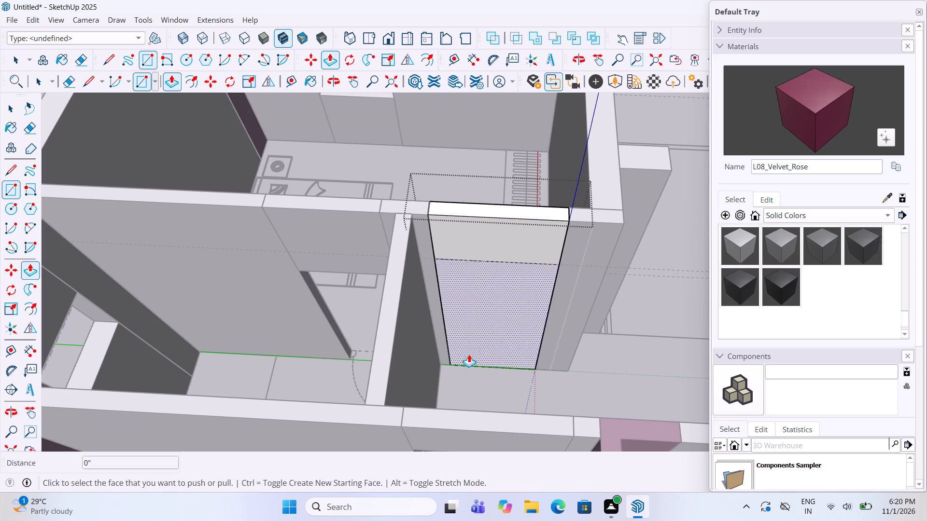
{"action": "left_click", "coordinate": [488, 343]}
{"action": "left_click", "coordinate": [509, 295]}
{"action": "key", "text": "space"}
{"action": "left_click", "coordinate": [511, 389]}
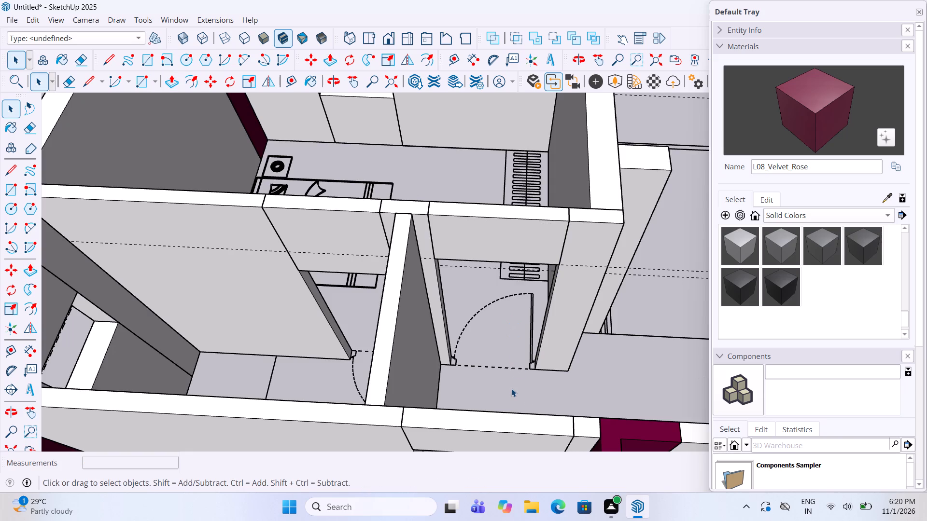
Examine the rooms and remaining door openings around the house, including the small room near the dining area.
{"action": "scroll", "coordinate": [492, 292], "scroll_direction": "down", "scroll_amount": 8}
{"action": "left_click", "coordinate": [279, 321]}
{"action": "middle_click_drag", "start_coordinate": [514, 251], "coordinate": [482, 269]}
{"action": "scroll", "coordinate": [445, 261], "scroll_direction": "down", "scroll_amount": 5}
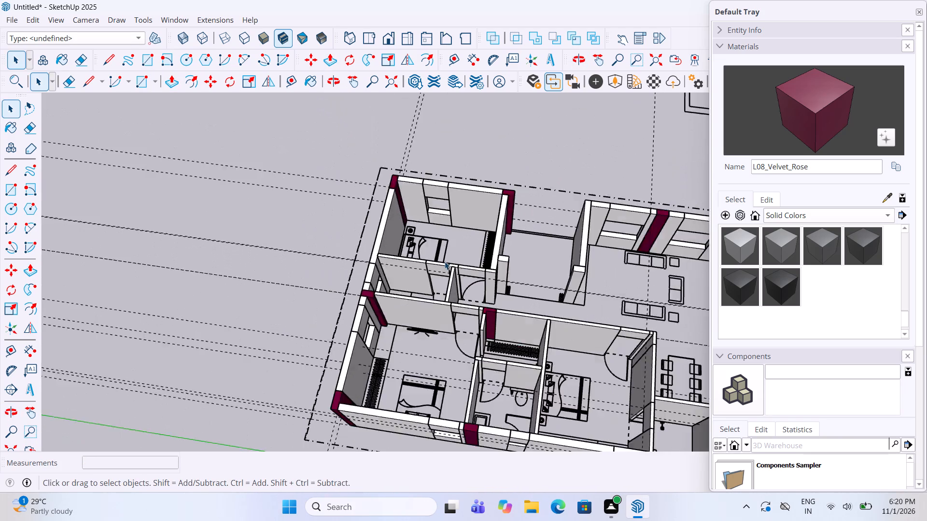
{"action": "scroll", "coordinate": [445, 261], "scroll_direction": "down", "scroll_amount": 3}
{"action": "scroll", "coordinate": [594, 365], "scroll_direction": "up", "scroll_amount": 6}
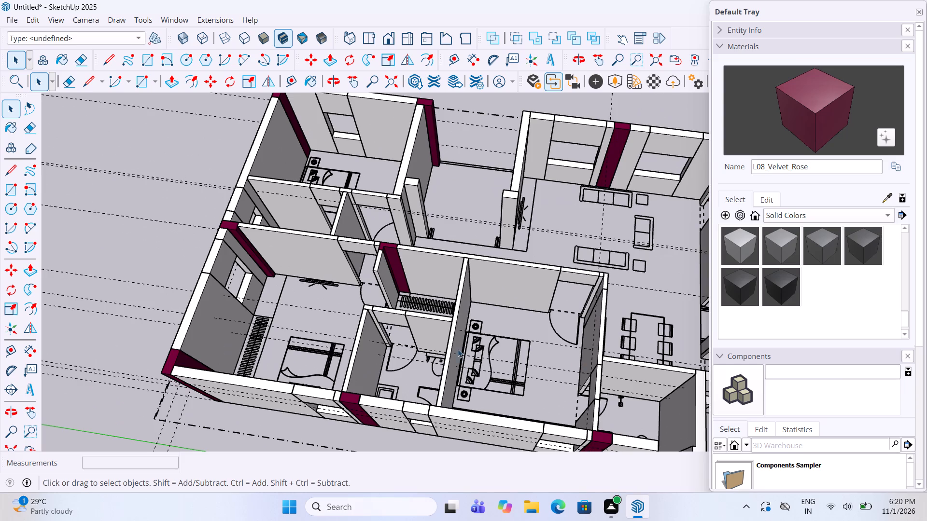
{"action": "scroll", "coordinate": [341, 303], "scroll_direction": "down", "scroll_amount": 6}
{"action": "scroll", "coordinate": [551, 359], "scroll_direction": "up", "scroll_amount": 6}
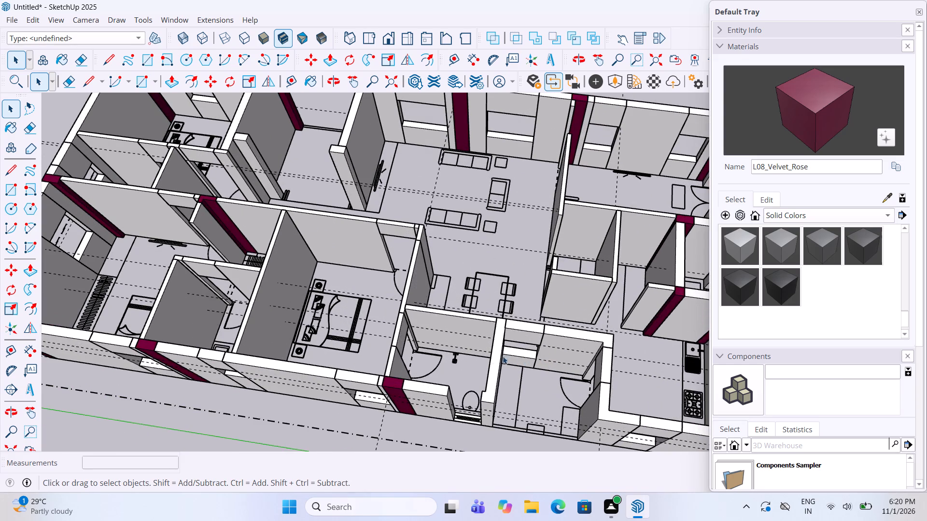
{"action": "scroll", "coordinate": [492, 356], "scroll_direction": "down", "scroll_amount": 7}
{"action": "scroll", "coordinate": [619, 393], "scroll_direction": "up", "scroll_amount": 6}
{"action": "scroll", "coordinate": [541, 420], "scroll_direction": "down", "scroll_amount": 5}
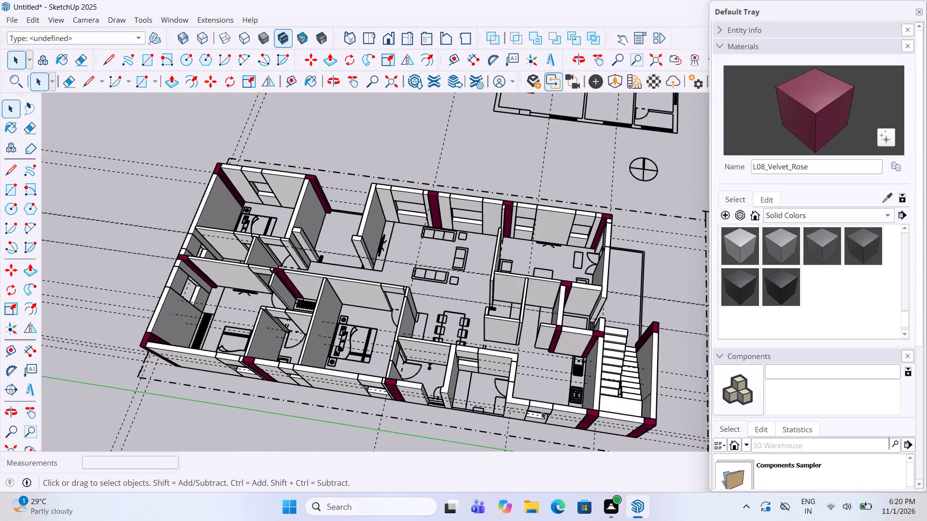
{"action": "middle_click_drag", "start_coordinate": [449, 303], "coordinate": [652, 347]}
{"action": "scroll", "coordinate": [582, 280], "scroll_direction": "up", "scroll_amount": 5}
{"action": "scroll", "coordinate": [541, 285], "scroll_direction": "up", "scroll_amount": 3}
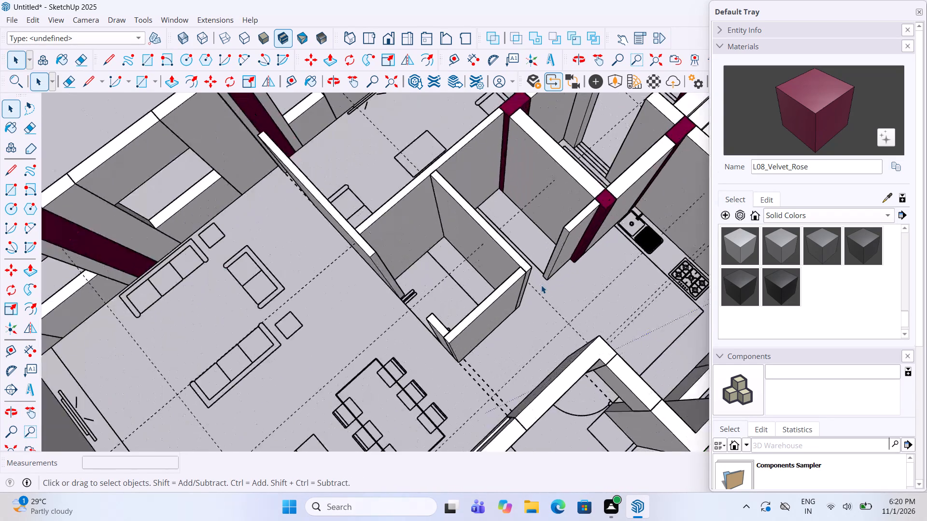
{"action": "scroll", "coordinate": [541, 285], "scroll_direction": "up", "scroll_amount": 2}
{"action": "scroll", "coordinate": [408, 298], "scroll_direction": "up", "scroll_amount": 5}
{"action": "middle_click_drag", "start_coordinate": [408, 298], "coordinate": [431, 321]}
{"action": "scroll", "coordinate": [510, 321], "scroll_direction": "down", "scroll_amount": 13}
{"action": "middle_click_drag", "start_coordinate": [485, 322], "coordinate": [518, 293]}
{"action": "scroll", "coordinate": [519, 294], "scroll_direction": "up", "scroll_amount": 5}
{"action": "scroll", "coordinate": [463, 370], "scroll_direction": "up", "scroll_amount": 6}
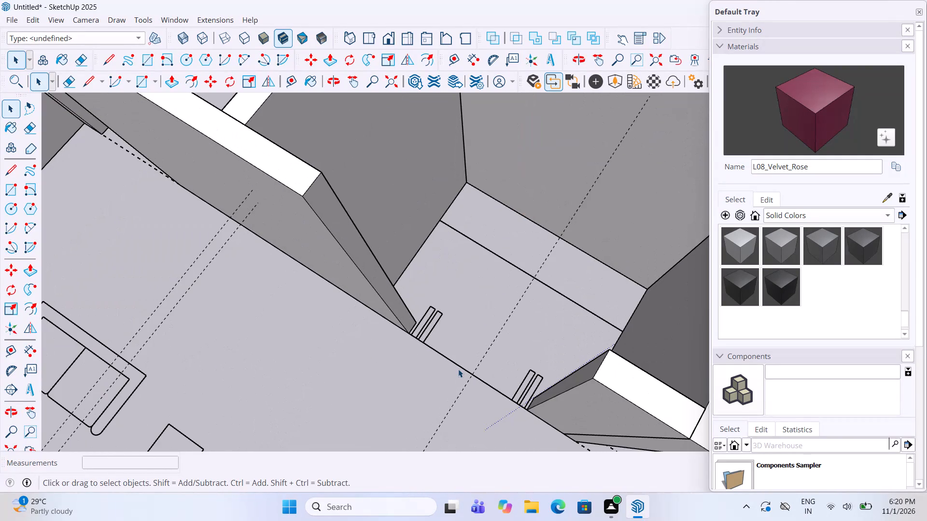
{"action": "scroll", "coordinate": [458, 369], "scroll_direction": "down", "scroll_amount": 6}
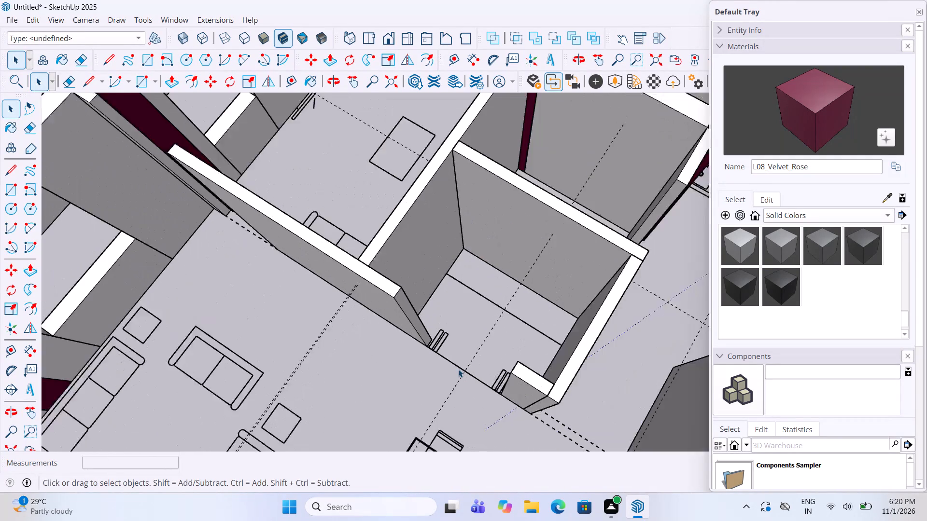
{"action": "scroll", "coordinate": [478, 356], "scroll_direction": "down", "scroll_amount": 3}
{"action": "scroll", "coordinate": [512, 292], "scroll_direction": "down", "scroll_amount": 2}
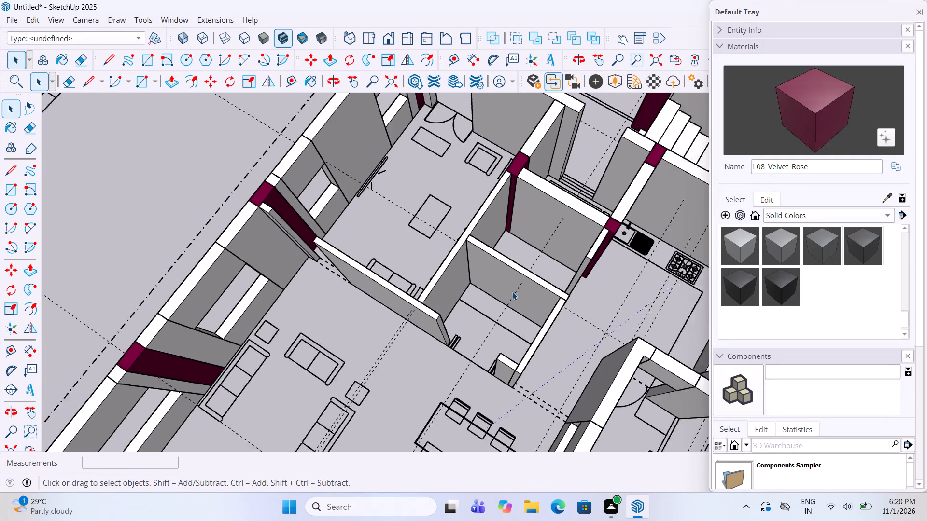
{"action": "scroll", "coordinate": [512, 292], "scroll_direction": "down", "scroll_amount": 8}
{"action": "middle_click_drag", "start_coordinate": [420, 314], "coordinate": [471, 197]}
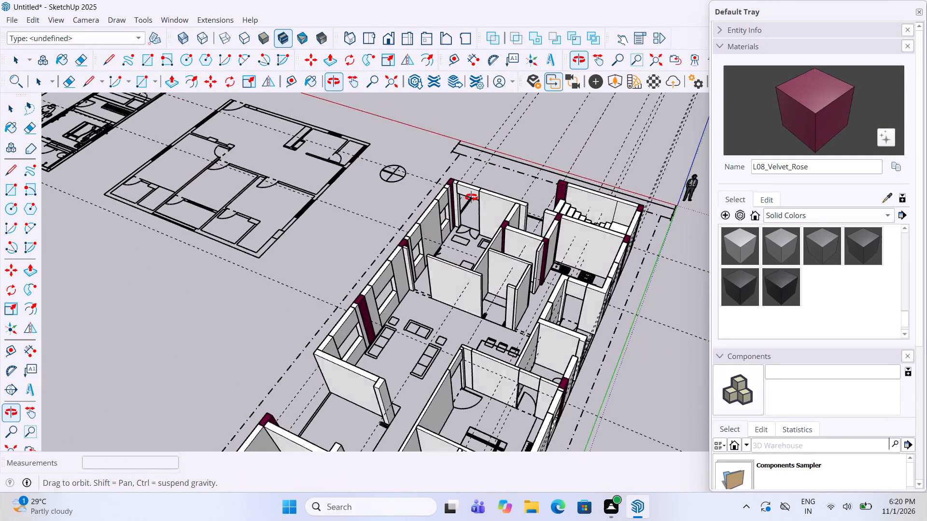
{"action": "middle_click_drag", "start_coordinate": [471, 197], "coordinate": [491, 188]}
{"action": "scroll", "coordinate": [508, 187], "scroll_direction": "down", "scroll_amount": 6}
{"action": "scroll", "coordinate": [472, 434], "scroll_direction": "up", "scroll_amount": 4}
{"action": "scroll", "coordinate": [336, 327], "scroll_direction": "up", "scroll_amount": 1}
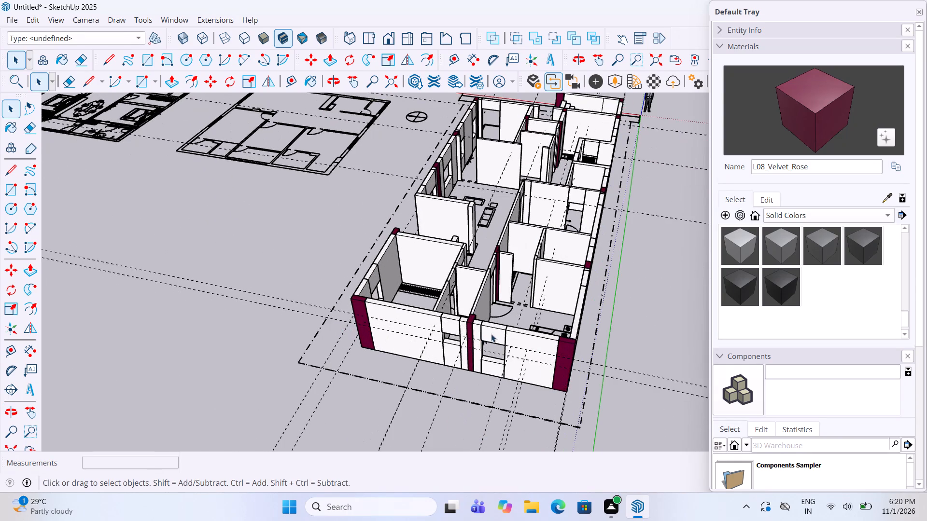
{"action": "scroll", "coordinate": [573, 330], "scroll_direction": "down", "scroll_amount": 5}
Delete all the guide lines running lengthwise and crosswise through the house plan.
{"action": "middle_click_drag", "start_coordinate": [252, 269], "coordinate": [677, 303]}
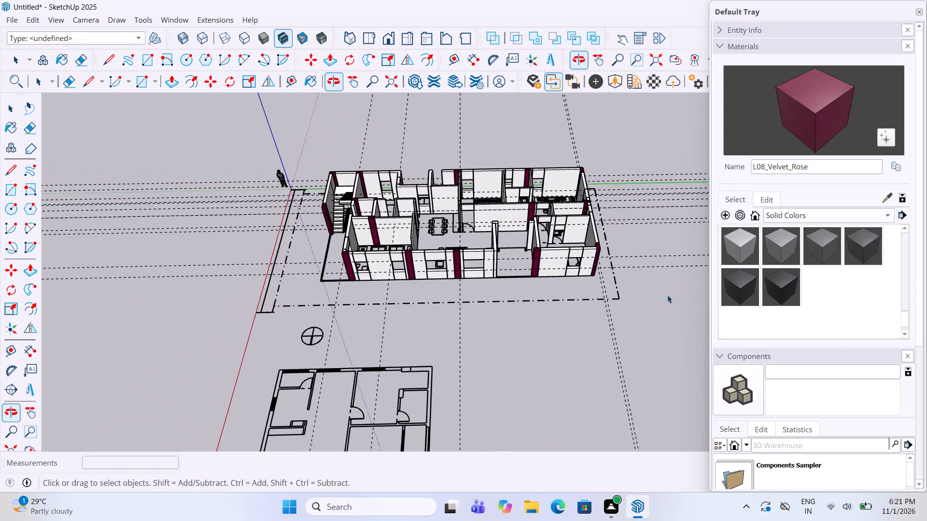
{"action": "scroll", "coordinate": [651, 283], "scroll_direction": "down", "scroll_amount": 6}
{"action": "scroll", "coordinate": [224, 275], "scroll_direction": "up", "scroll_amount": 3}
{"action": "left_click_drag", "start_coordinate": [309, 345], "coordinate": [250, 165]}
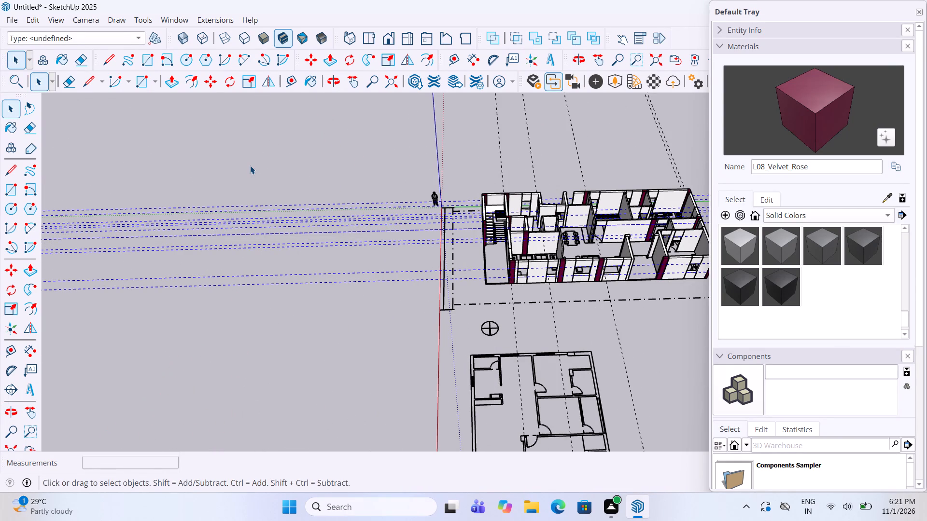
{"action": "key", "text": "Delete"}
{"action": "scroll", "coordinate": [287, 295], "scroll_direction": "down", "scroll_amount": 7}
{"action": "middle_click_drag", "start_coordinate": [175, 212], "coordinate": [651, 252]}
{"action": "left_click_drag", "start_coordinate": [383, 399], "coordinate": [374, 388]}
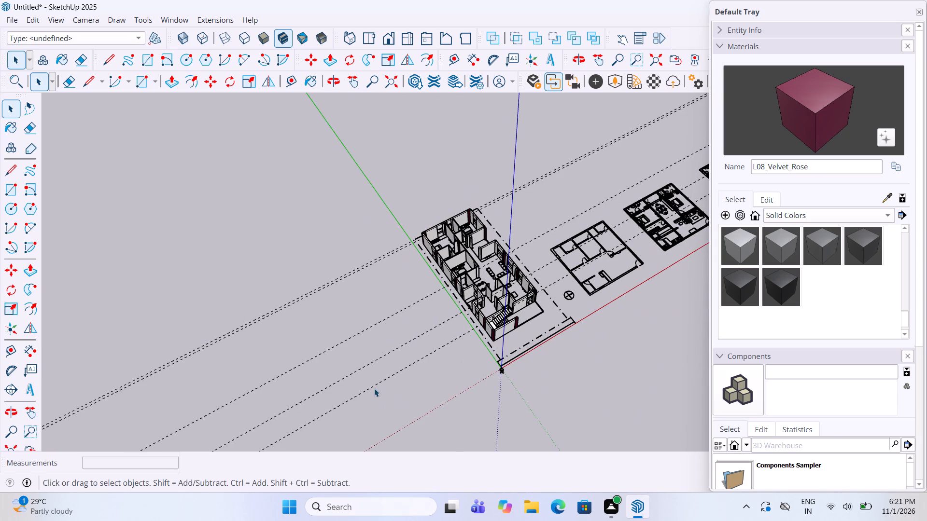
{"action": "left_click_drag", "start_coordinate": [374, 388], "coordinate": [283, 251]}
{"action": "key", "text": "Delete"}
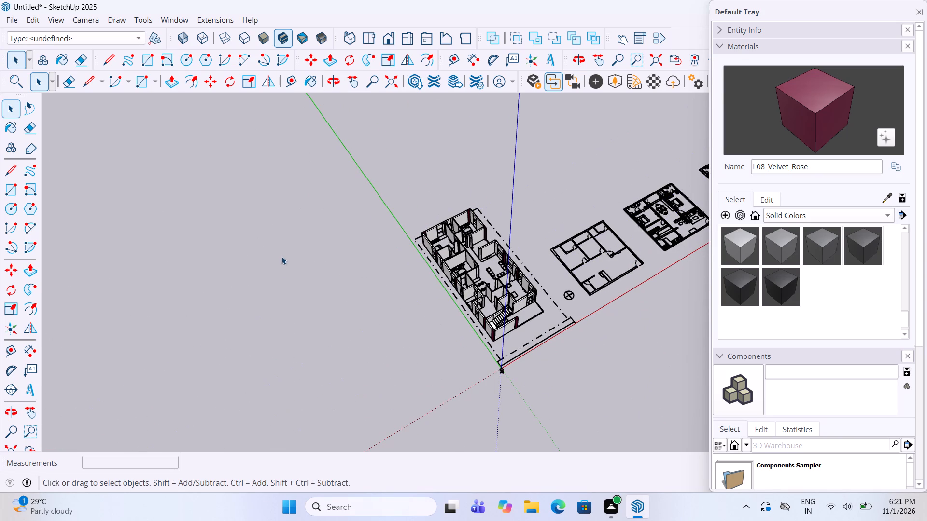
{"action": "left_click", "coordinate": [282, 300]}
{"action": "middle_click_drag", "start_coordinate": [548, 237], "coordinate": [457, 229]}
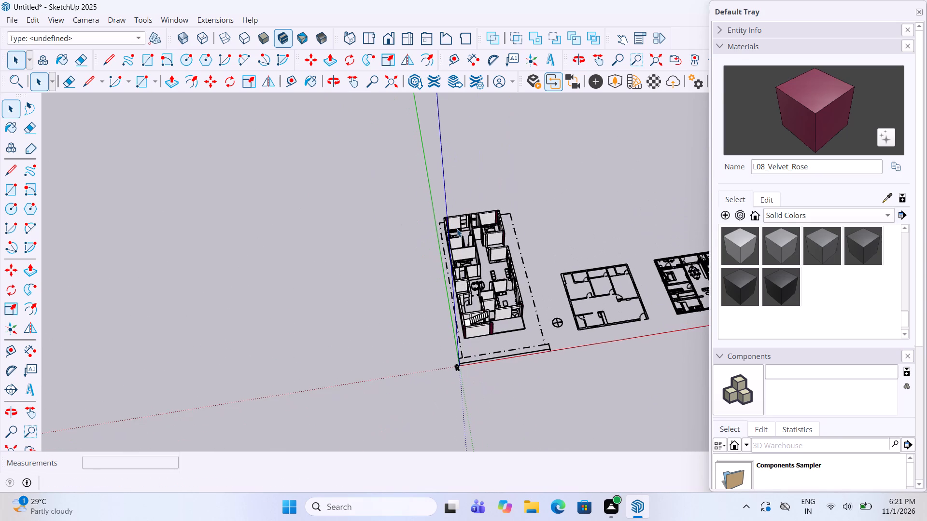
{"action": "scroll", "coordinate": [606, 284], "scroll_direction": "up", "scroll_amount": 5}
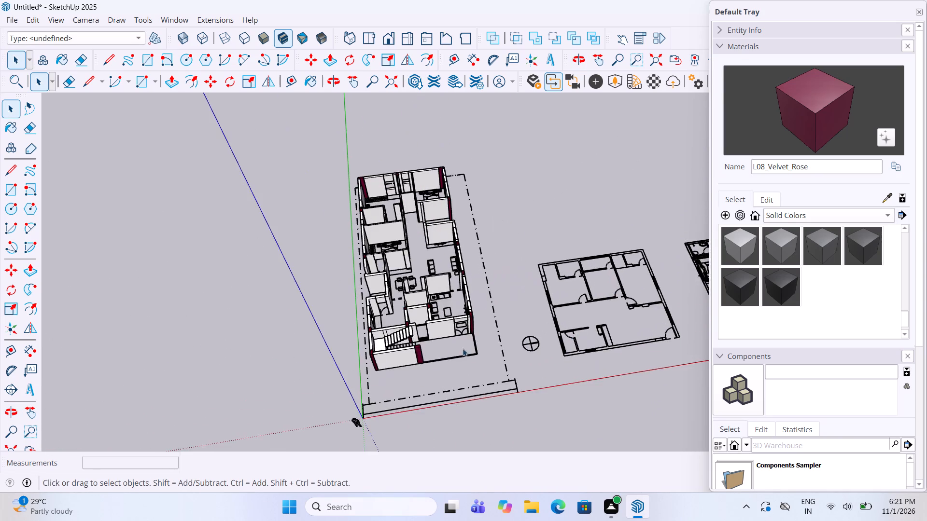
Import the Grass model from the Downloads folder and place it in the empty area outside the house plan.
{"action": "scroll", "coordinate": [405, 356], "scroll_direction": "up", "scroll_amount": 7}
{"action": "scroll", "coordinate": [440, 316], "scroll_direction": "up", "scroll_amount": 6}
{"action": "middle_click_drag", "start_coordinate": [441, 316], "coordinate": [402, 316]}
{"action": "scroll", "coordinate": [411, 330], "scroll_direction": "down", "scroll_amount": 1}
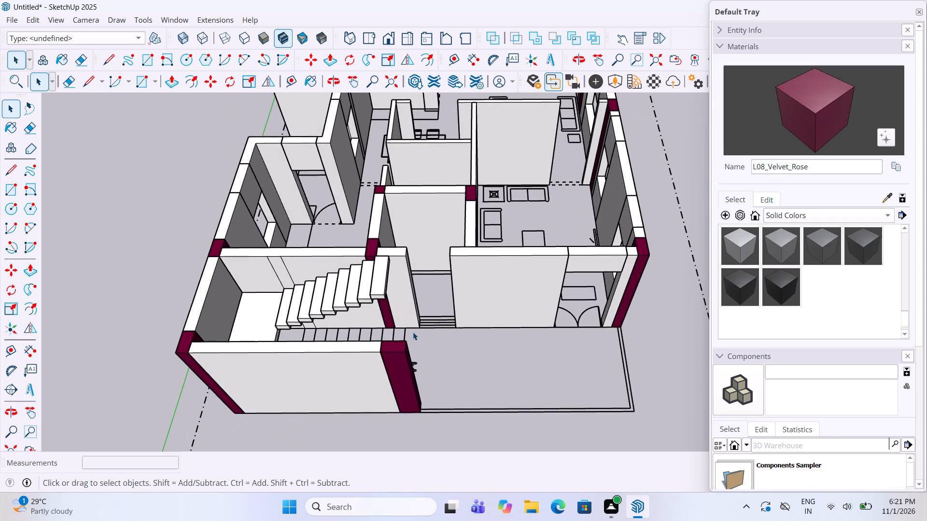
{"action": "scroll", "coordinate": [413, 332], "scroll_direction": "down", "scroll_amount": 2}
{"action": "middle_click_drag", "start_coordinate": [421, 341], "coordinate": [394, 290]}
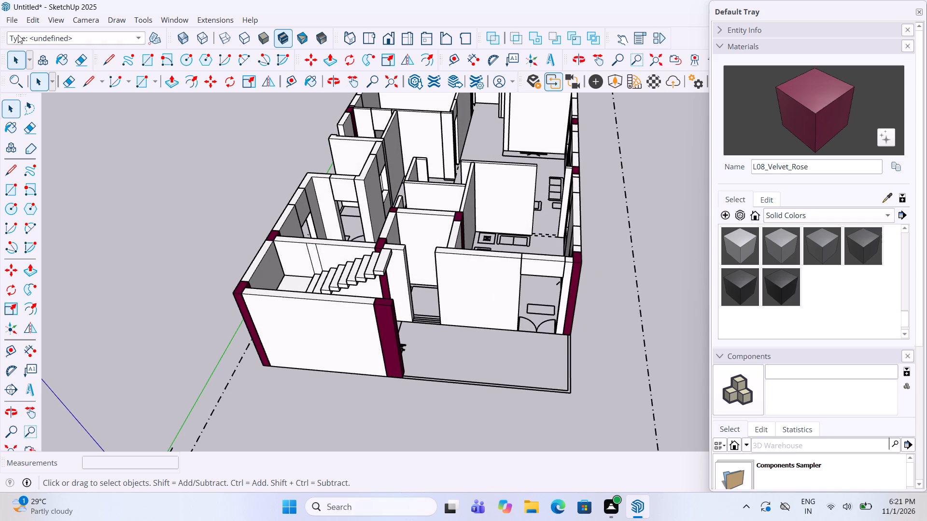
{"action": "left_click", "coordinate": [15, 18]}
{"action": "left_click", "coordinate": [60, 189]}
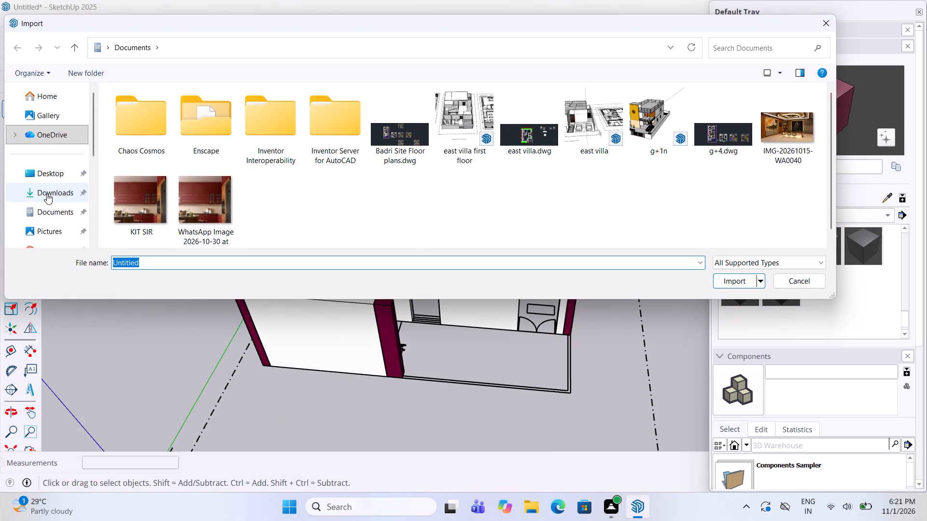
{"action": "left_click", "coordinate": [47, 194]}
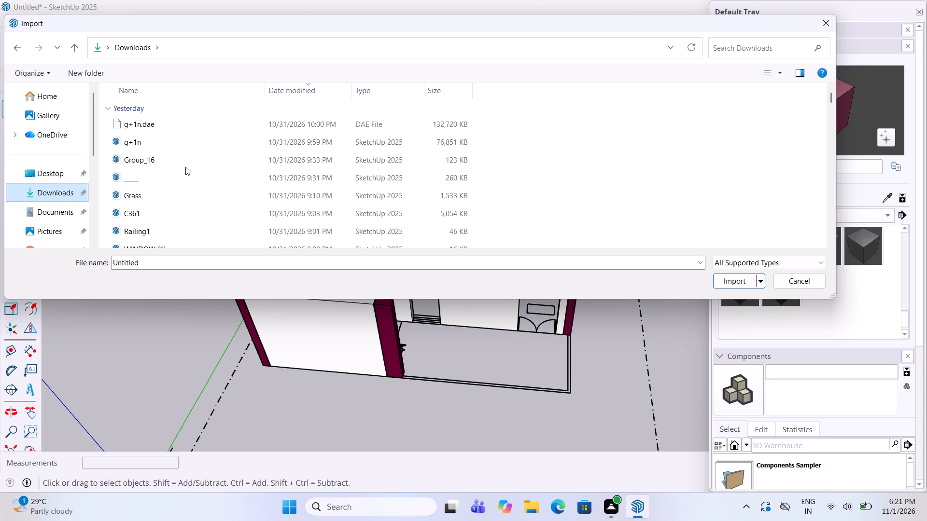
{"action": "scroll", "coordinate": [185, 167], "scroll_direction": "down", "scroll_amount": 1}
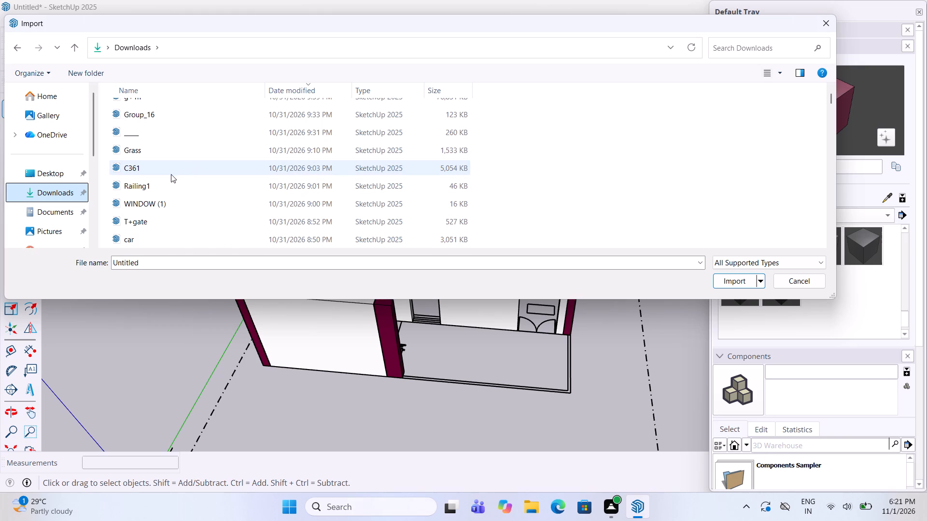
{"action": "left_click", "coordinate": [153, 151]}
{"action": "left_click", "coordinate": [743, 282]}
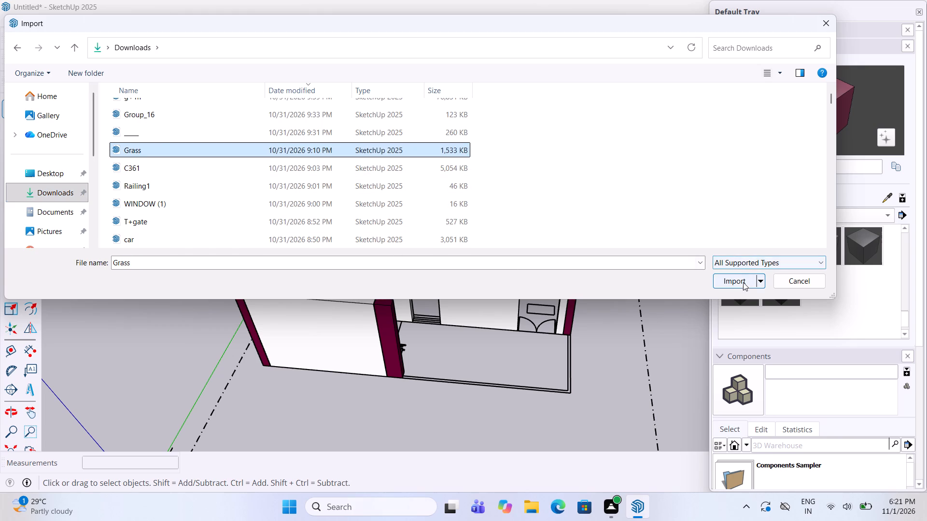
{"action": "scroll", "coordinate": [391, 269], "scroll_direction": "down", "scroll_amount": 5}
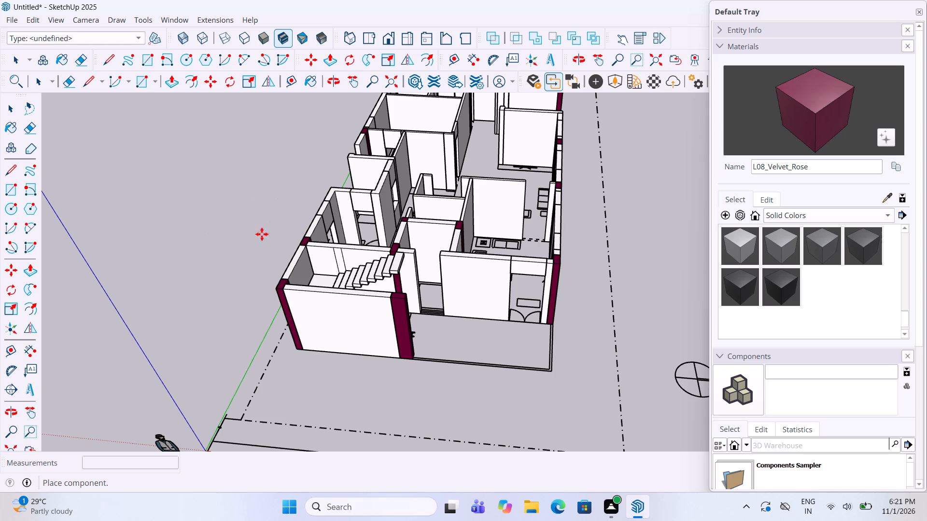
{"action": "left_click", "coordinate": [222, 242]}
Move the imported grass patch from its distant location to the empty ground beside the house, on the stair side.
{"action": "scroll", "coordinate": [319, 306], "scroll_direction": "down", "scroll_amount": 6}
{"action": "scroll", "coordinate": [379, 316], "scroll_direction": "down", "scroll_amount": 16}
{"action": "scroll", "coordinate": [376, 322], "scroll_direction": "down", "scroll_amount": 5}
{"action": "scroll", "coordinate": [310, 408], "scroll_direction": "up", "scroll_amount": 5}
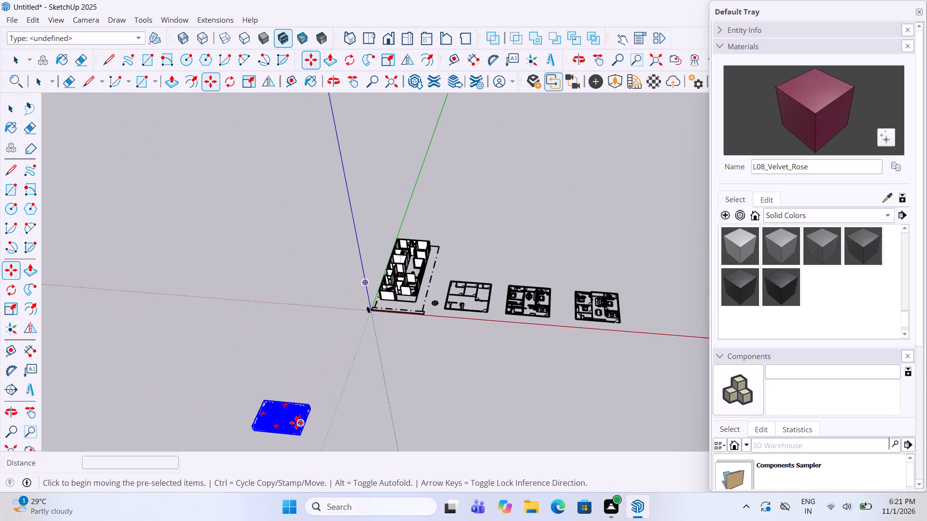
{"action": "scroll", "coordinate": [296, 423], "scroll_direction": "up", "scroll_amount": 1}
{"action": "key", "text": "m"}
{"action": "left_click", "coordinate": [289, 418]}
{"action": "scroll", "coordinate": [341, 258], "scroll_direction": "up", "scroll_amount": 3}
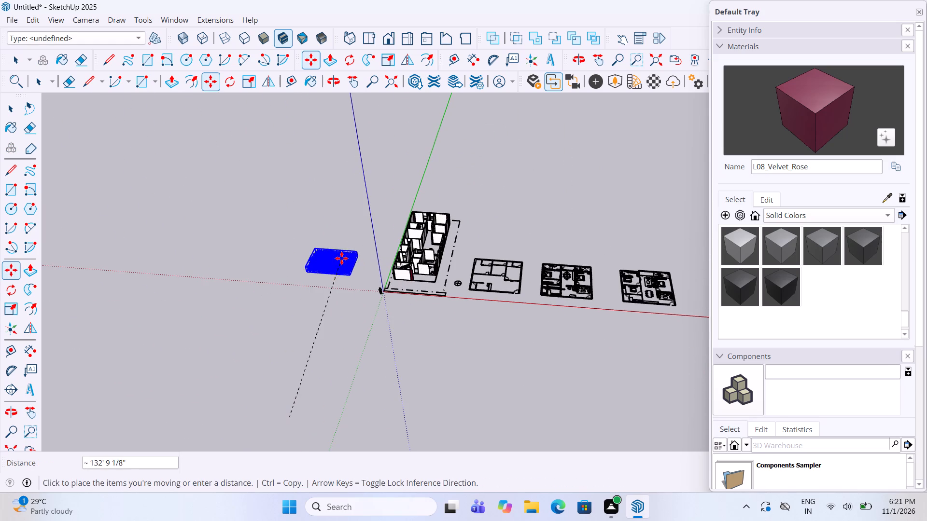
{"action": "scroll", "coordinate": [341, 258], "scroll_direction": "up", "scroll_amount": 10}
{"action": "left_click", "coordinate": [371, 249]}
Scale the grass patch down uniformly from its corner to a small mat beside the house, then deselect it.
{"action": "key", "text": "s"}
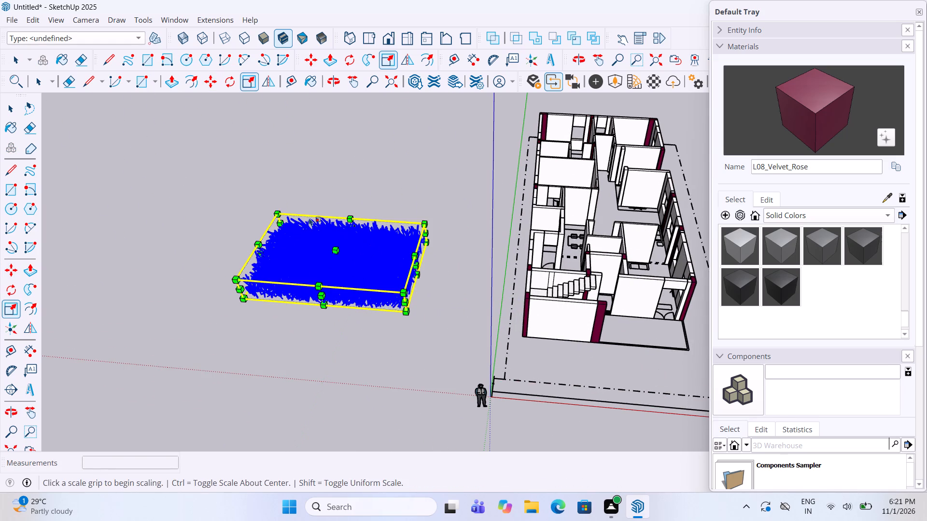
{"action": "left_click_drag", "start_coordinate": [276, 210], "coordinate": [372, 292]}
{"action": "scroll", "coordinate": [389, 281], "scroll_direction": "up", "scroll_amount": 2}
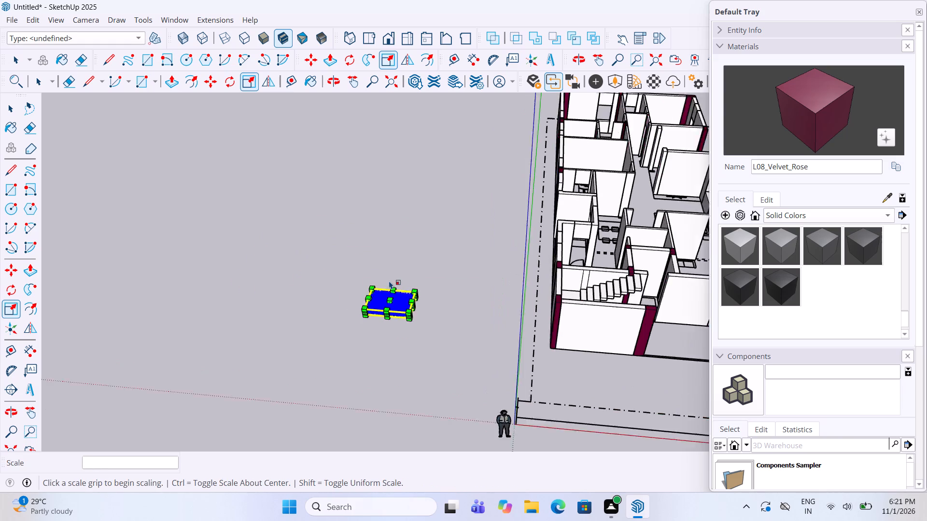
{"action": "scroll", "coordinate": [389, 281], "scroll_direction": "up", "scroll_amount": 2}
{"action": "key", "text": "space"}
{"action": "left_click", "coordinate": [378, 252]}
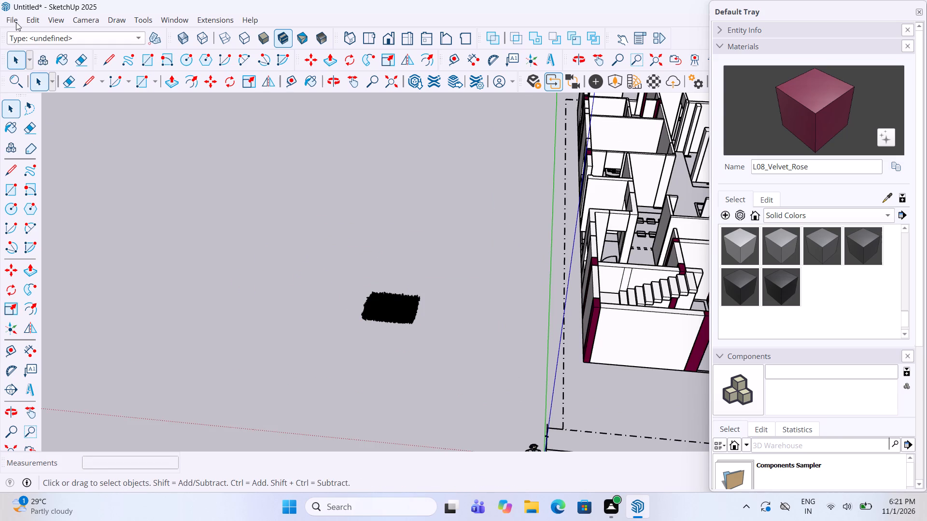
Import the C361 model from Downloads and place it just behind the grass patch.
{"action": "left_click", "coordinate": [16, 22]}
{"action": "left_click", "coordinate": [114, 190]}
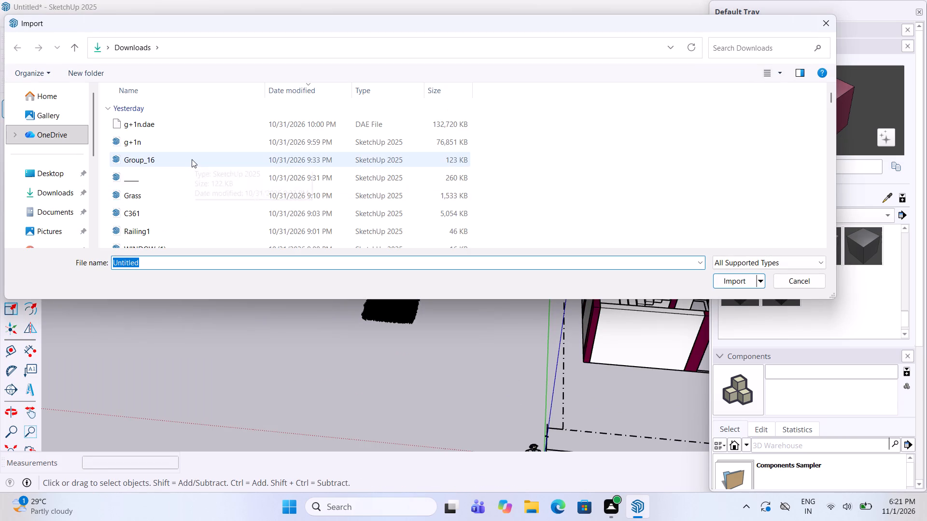
{"action": "scroll", "coordinate": [180, 180], "scroll_direction": "down", "scroll_amount": 2}
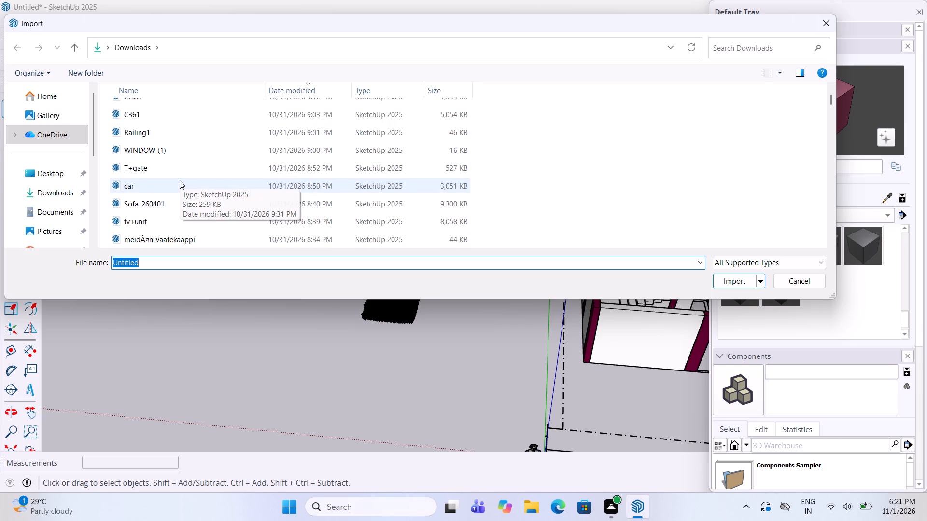
{"action": "scroll", "coordinate": [180, 180], "scroll_direction": "down", "scroll_amount": 1}
{"action": "scroll", "coordinate": [155, 147], "scroll_direction": "up", "scroll_amount": 1}
{"action": "left_click", "coordinate": [145, 107]}
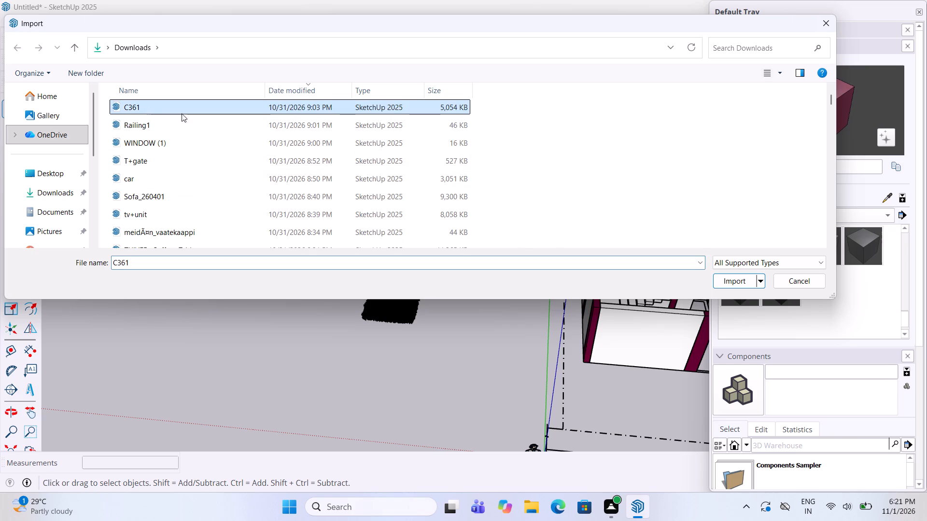
{"action": "left_click", "coordinate": [722, 282]}
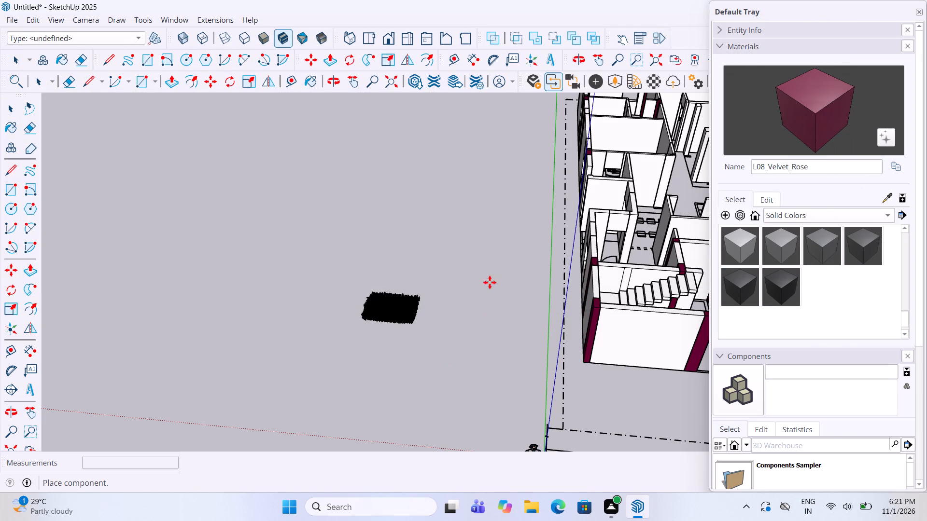
{"action": "left_click", "coordinate": [297, 263]}
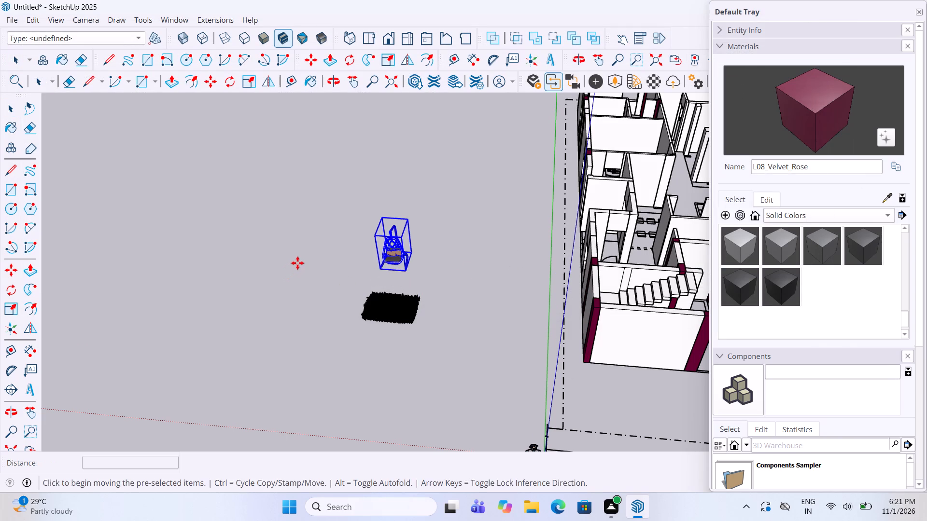
Import the Railing1 model and place it on the open ground behind the hanging chair.
{"action": "left_click", "coordinate": [10, 17]}
{"action": "left_click", "coordinate": [61, 187]}
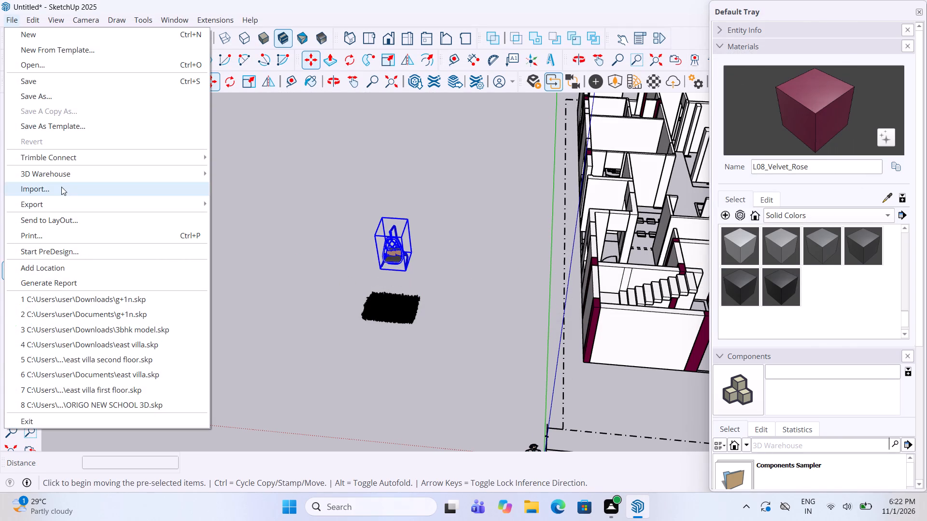
{"action": "left_click", "coordinate": [167, 233]}
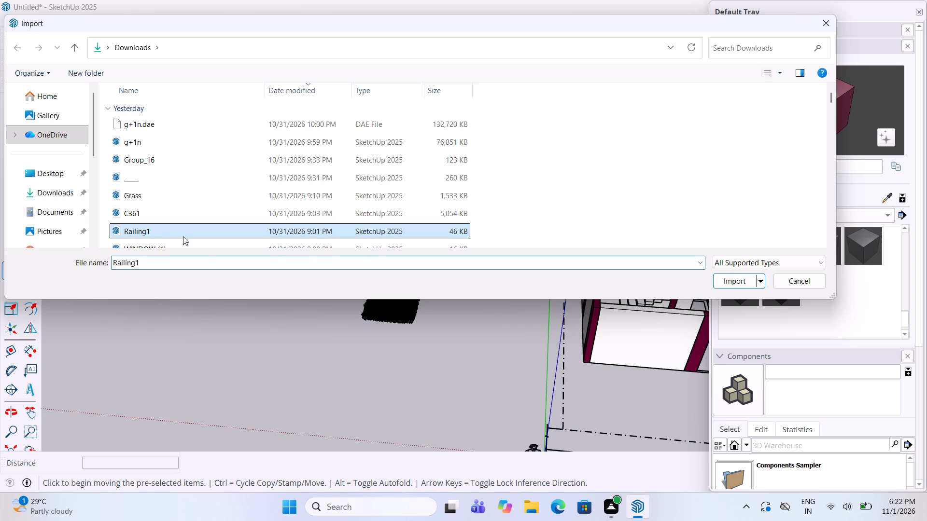
{"action": "left_click", "coordinate": [738, 279]}
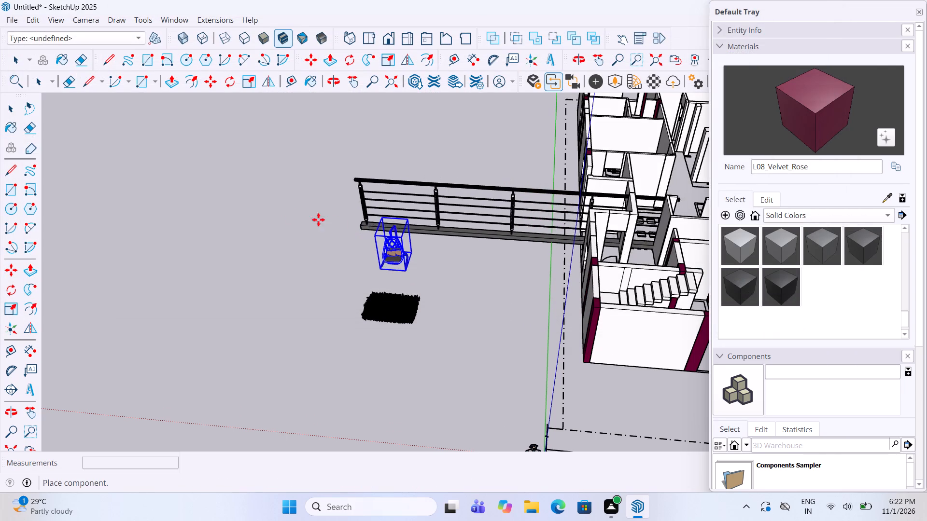
{"action": "left_click", "coordinate": [253, 179]}
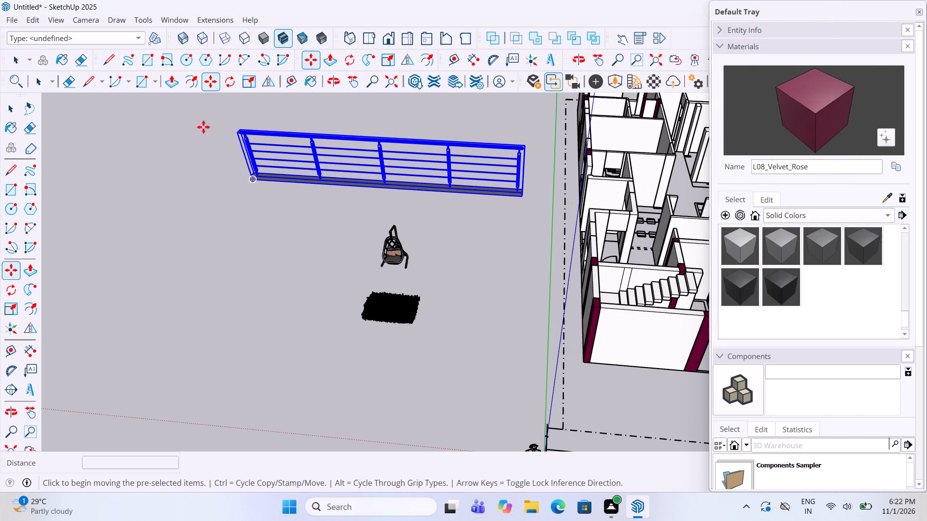
Import the WINDOW (1) model and place it between the railing and the grass patch, beside the chair.
{"action": "left_click", "coordinate": [8, 17]}
{"action": "left_click", "coordinate": [36, 188]}
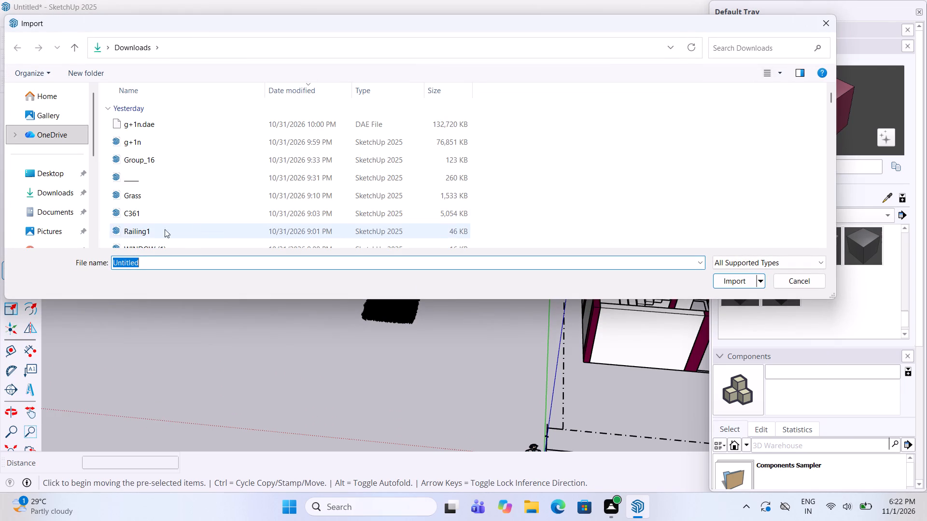
{"action": "scroll", "coordinate": [156, 231], "scroll_direction": "down", "scroll_amount": 1}
{"action": "left_click", "coordinate": [149, 202]}
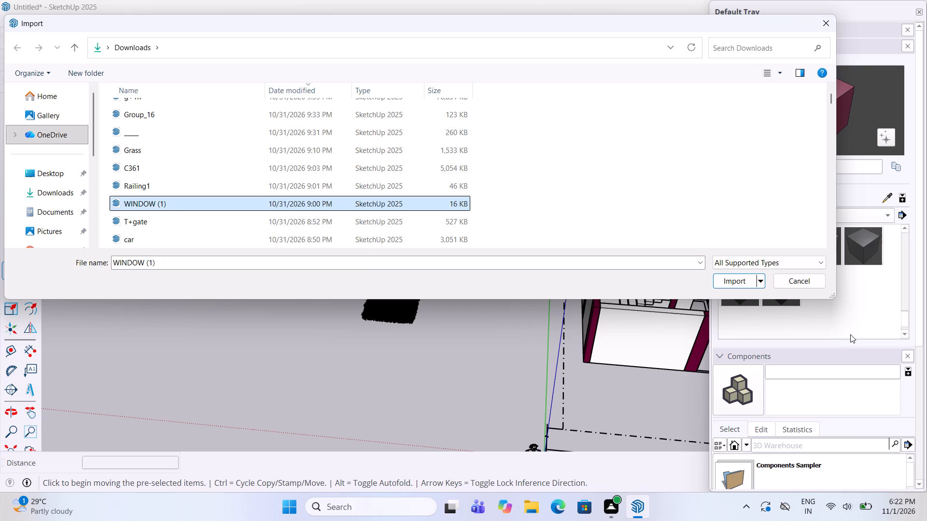
{"action": "left_click", "coordinate": [744, 283]}
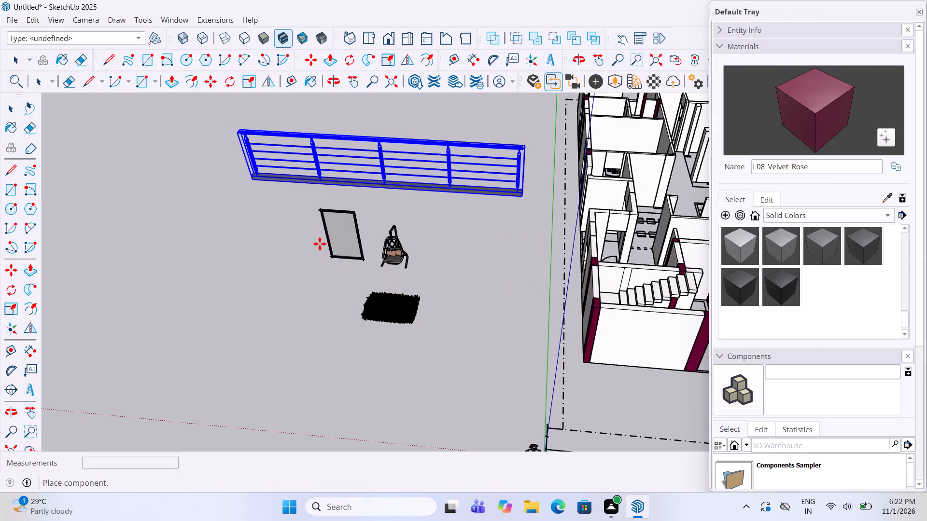
{"action": "left_click", "coordinate": [319, 244]}
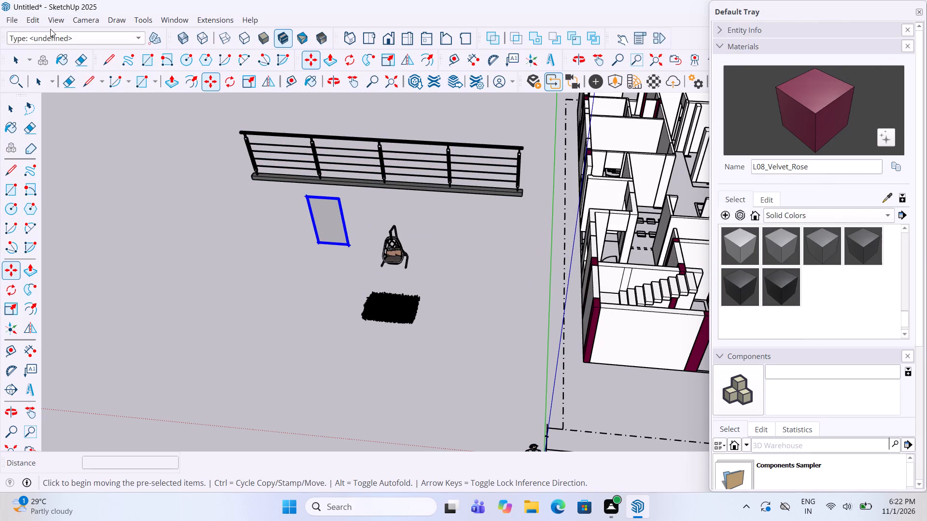
Import the T+gate model and place it on the open ground behind the railing.
{"action": "left_click", "coordinate": [10, 15]}
{"action": "left_click", "coordinate": [81, 191]}
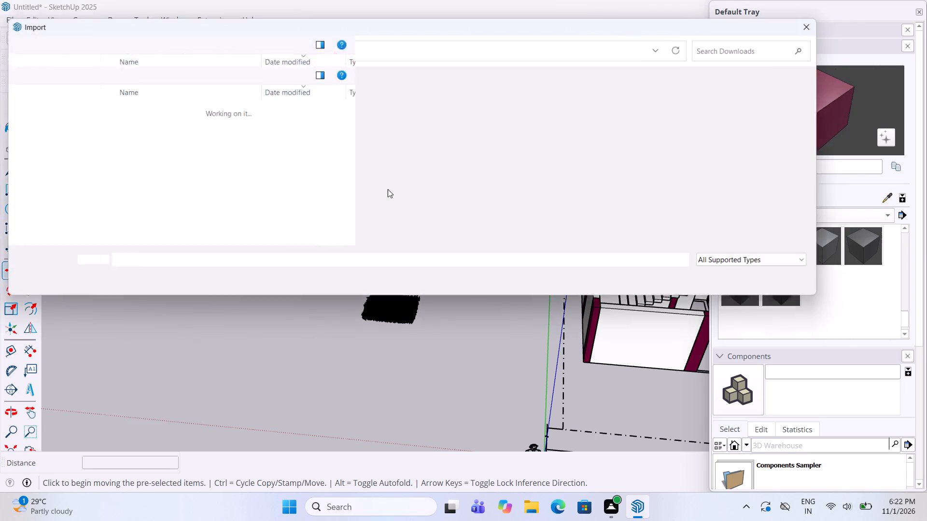
{"action": "scroll", "coordinate": [322, 200], "scroll_direction": "down", "scroll_amount": 1}
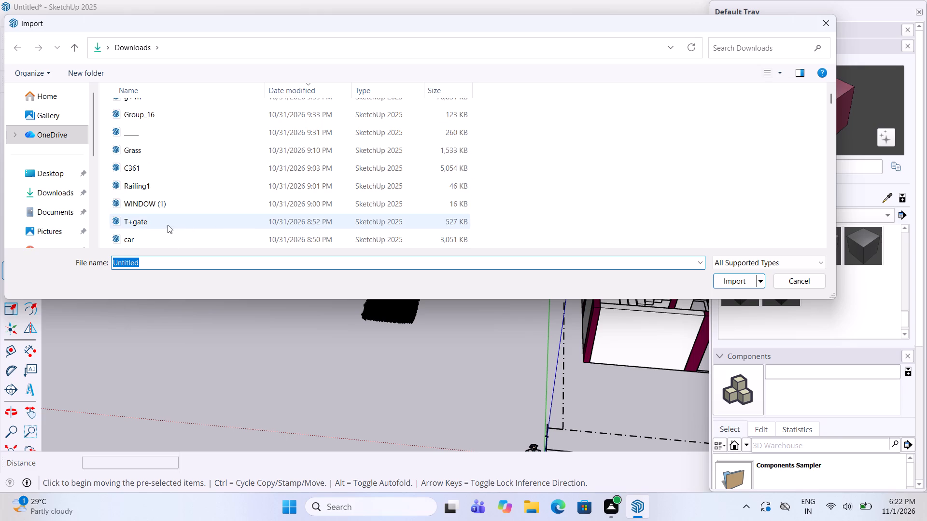
{"action": "left_click", "coordinate": [168, 225]}
{"action": "left_click", "coordinate": [728, 281]}
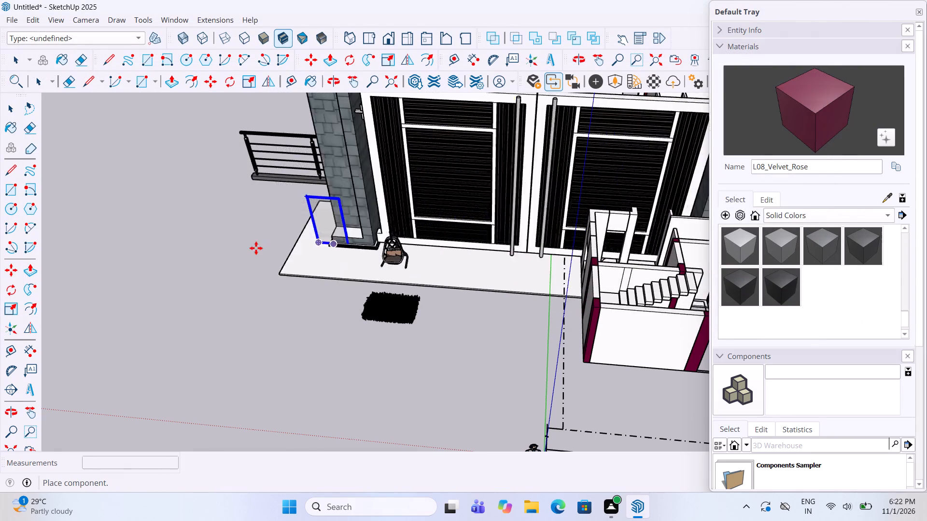
{"action": "scroll", "coordinate": [341, 272], "scroll_direction": "down", "scroll_amount": 11}
{"action": "left_click", "coordinate": [264, 166]}
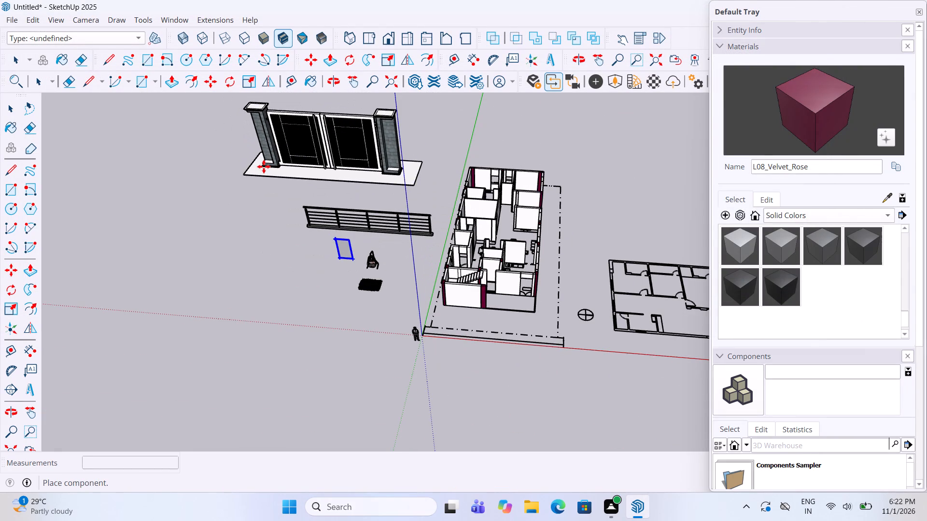
Scale the imported gate down uniformly to a factor of about 0.23, then deselect it.
{"action": "key", "text": "s"}
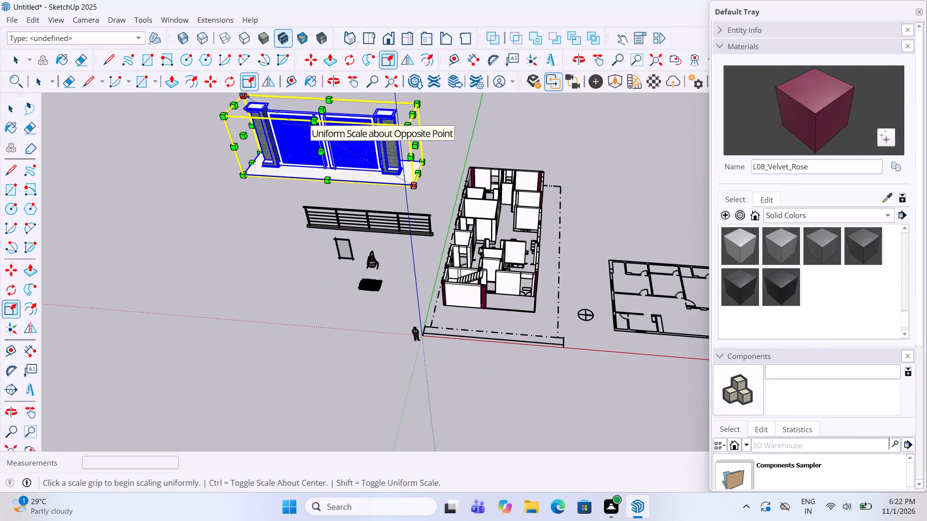
{"action": "left_click_drag", "start_coordinate": [244, 95], "coordinate": [359, 194]}
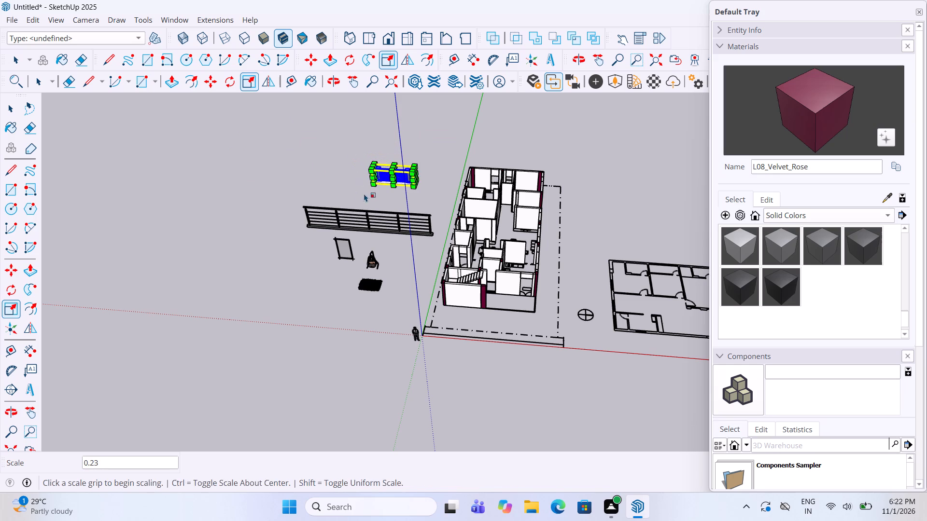
{"action": "scroll", "coordinate": [379, 181], "scroll_direction": "up", "scroll_amount": 5}
{"action": "key", "text": "space"}
{"action": "left_click", "coordinate": [450, 229]}
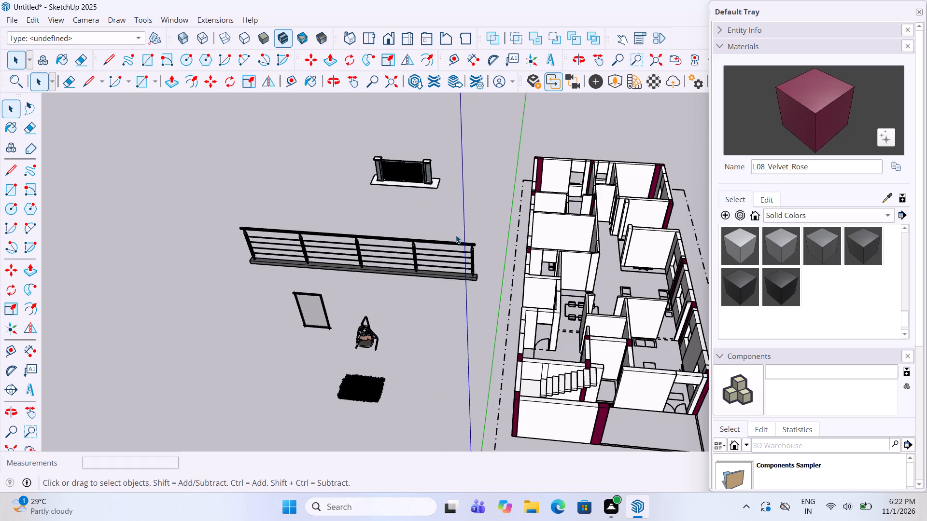
Import the car model and place it on the open ground behind the railing, beside the gate.
{"action": "left_click", "coordinate": [7, 17]}
{"action": "left_click", "coordinate": [60, 183]}
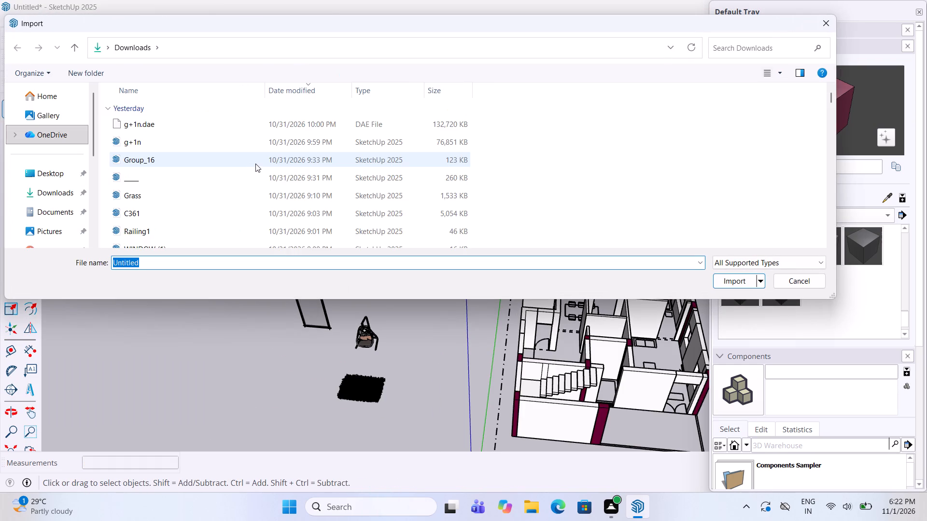
{"action": "scroll", "coordinate": [255, 164], "scroll_direction": "down", "scroll_amount": 2}
{"action": "left_click", "coordinate": [176, 183]}
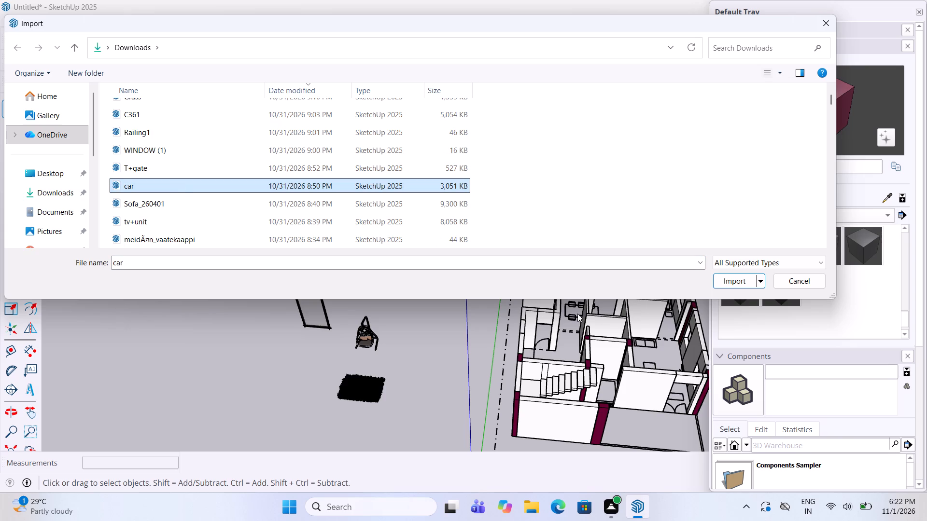
{"action": "left_click", "coordinate": [728, 280]}
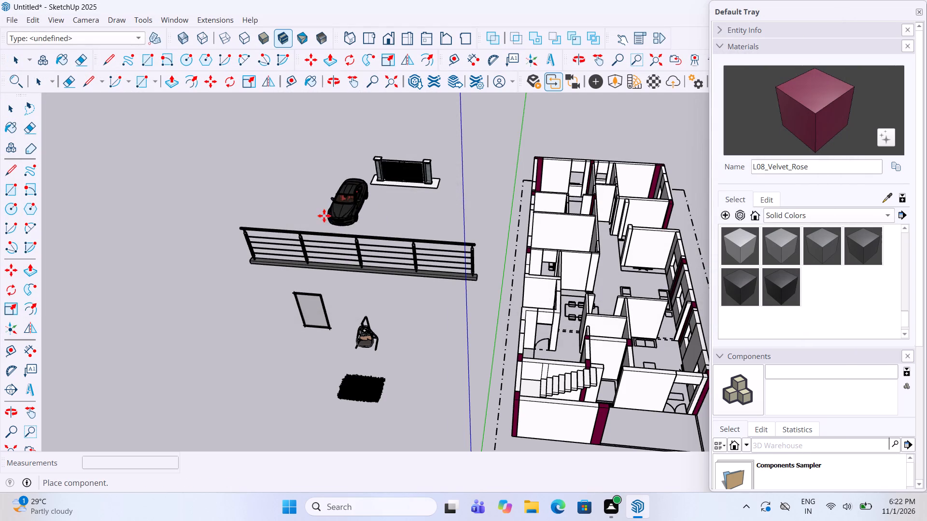
{"action": "left_click", "coordinate": [310, 212]}
Import the Sofa_260401 model and place it on the open ground near the railing's far end, dismissing the sign-in request.
{"action": "left_click", "coordinate": [12, 14]}
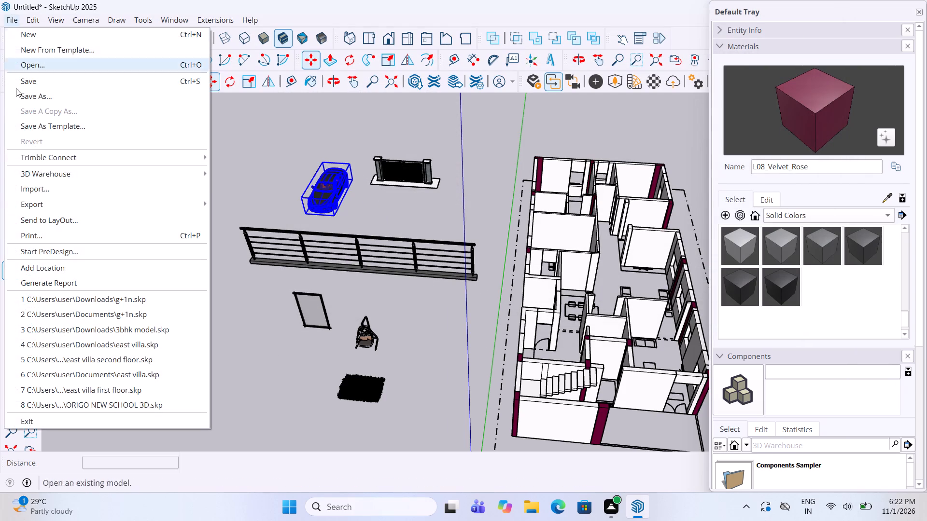
{"action": "left_click", "coordinate": [49, 191]}
{"action": "scroll", "coordinate": [338, 188], "scroll_direction": "down", "scroll_amount": 2}
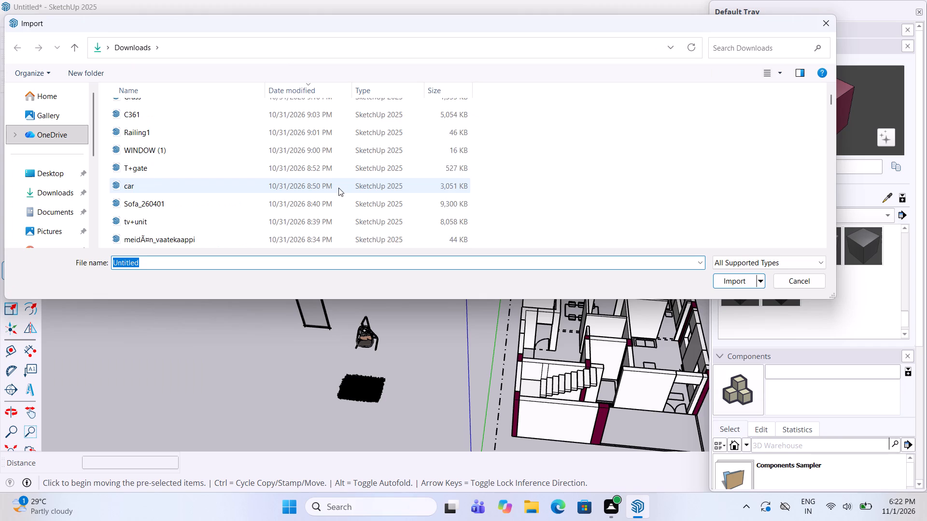
{"action": "scroll", "coordinate": [338, 188], "scroll_direction": "down", "scroll_amount": 1}
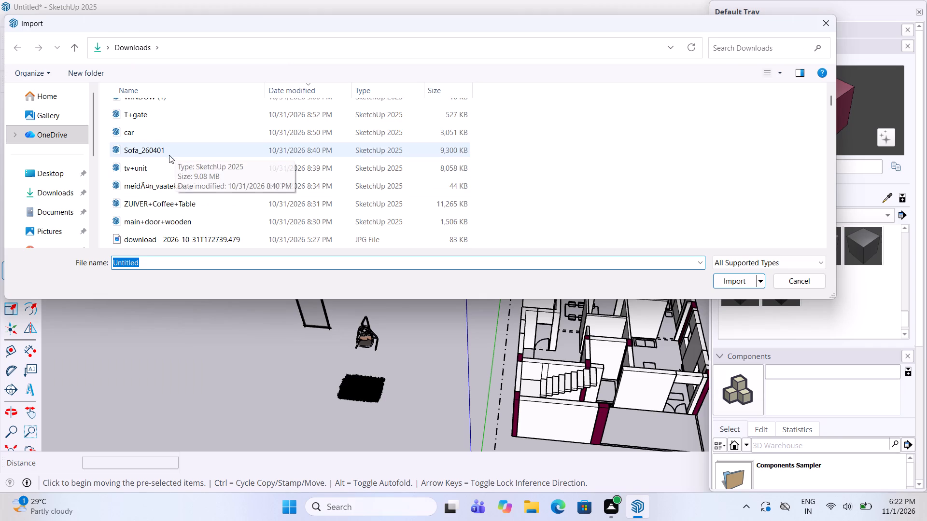
{"action": "left_click", "coordinate": [169, 155]}
{"action": "left_click", "coordinate": [713, 276]}
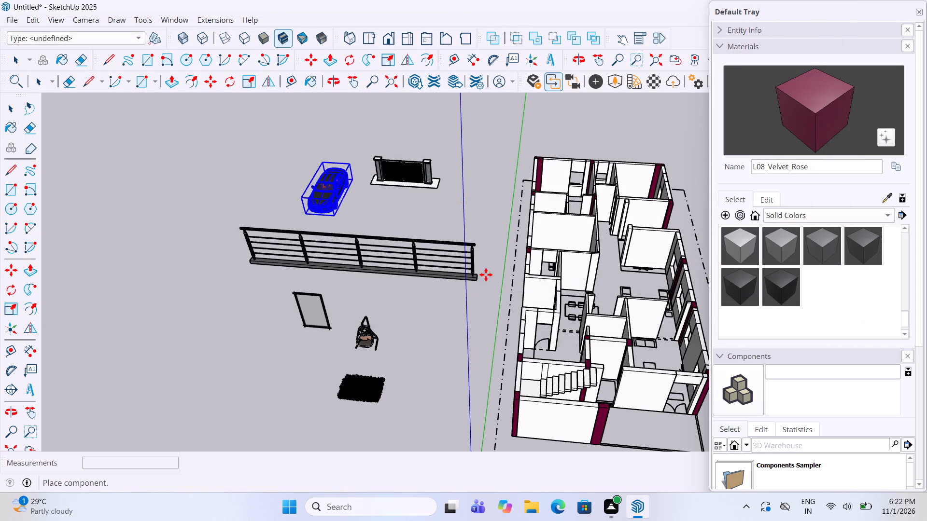
{"action": "left_click", "coordinate": [238, 285]}
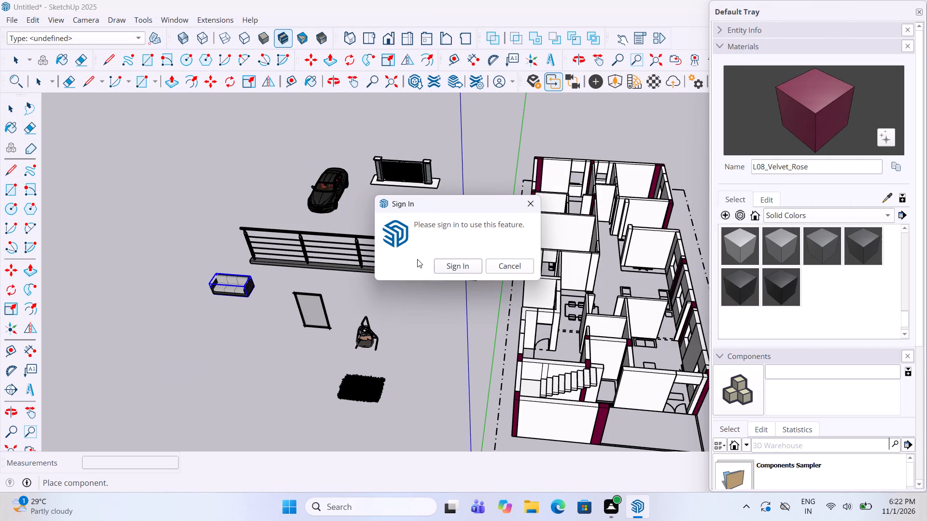
{"action": "left_click", "coordinate": [533, 202]}
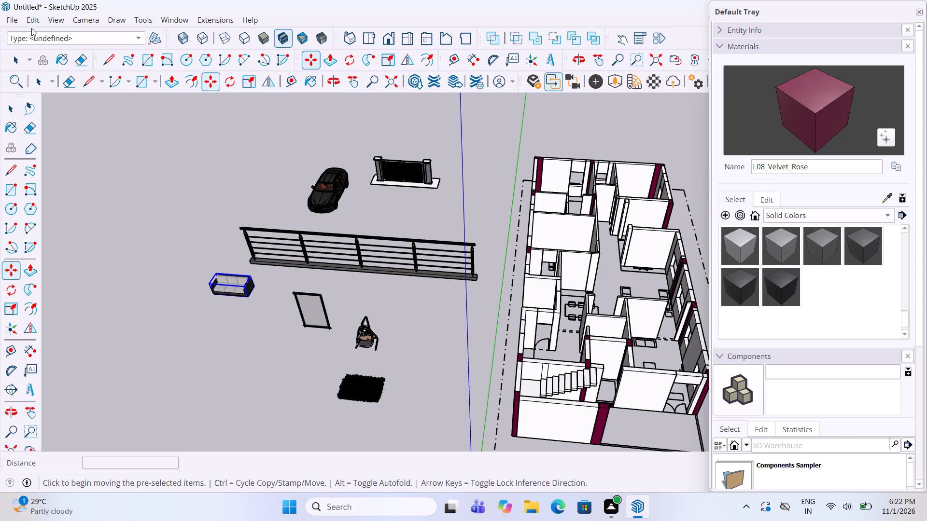
Import the tv+unit model and place it in front of the railing, behind the hanging chair.
{"action": "left_click", "coordinate": [4, 17]}
{"action": "left_click", "coordinate": [41, 192]}
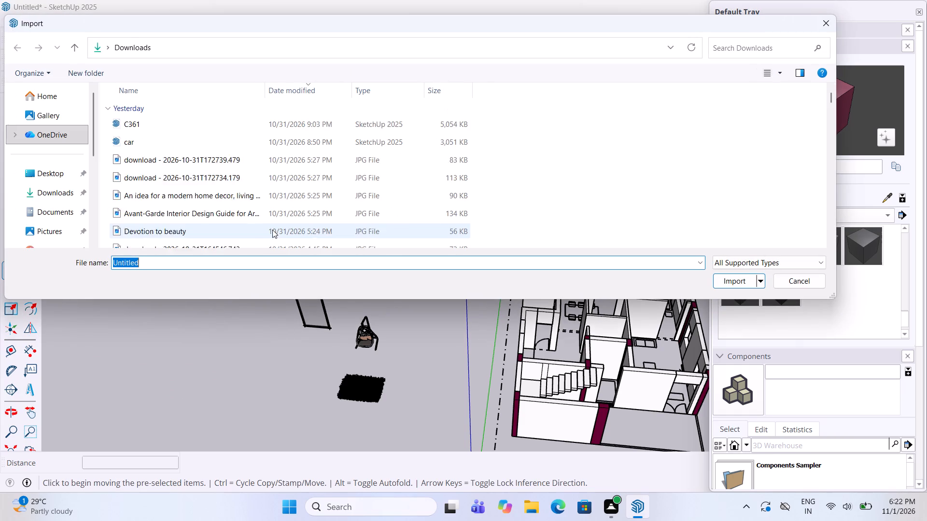
{"action": "scroll", "coordinate": [239, 219], "scroll_direction": "down", "scroll_amount": 4}
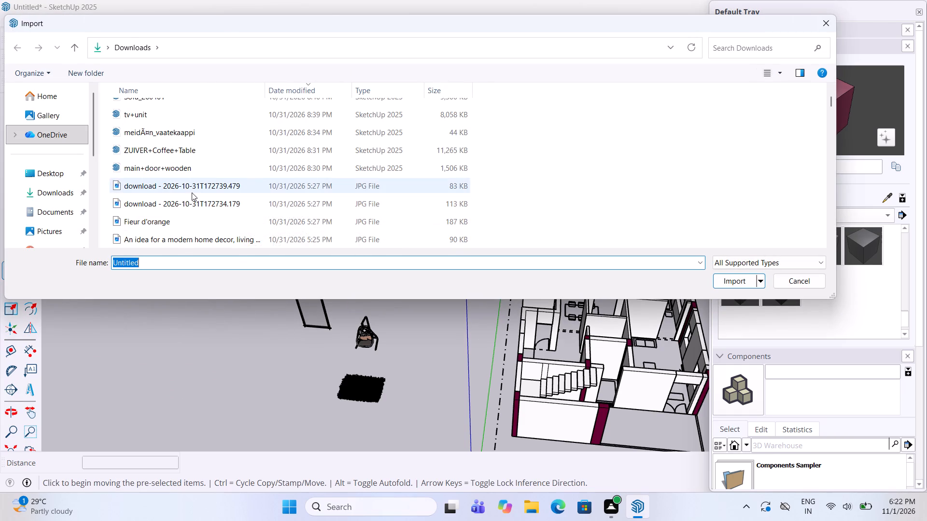
{"action": "scroll", "coordinate": [192, 192], "scroll_direction": "up", "scroll_amount": 1}
{"action": "left_click", "coordinate": [155, 159]}
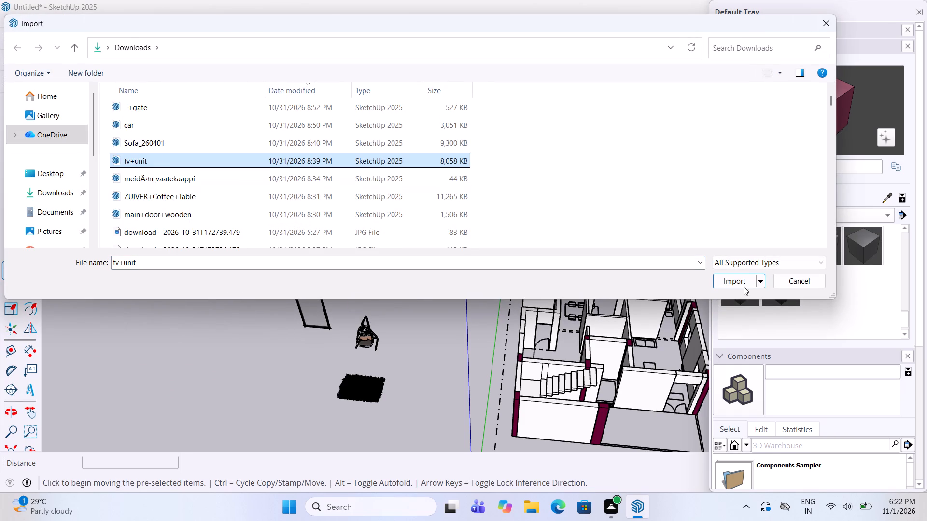
{"action": "left_click", "coordinate": [730, 276]}
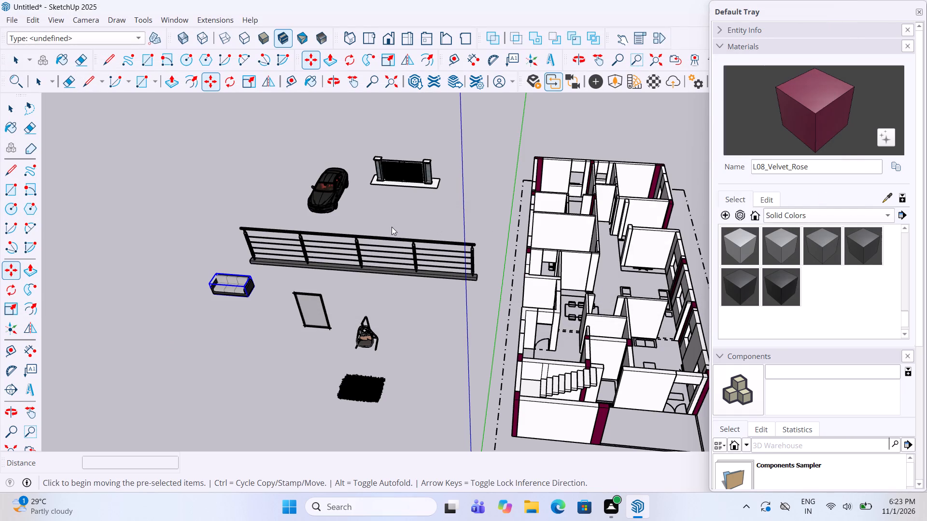
{"action": "scroll", "coordinate": [447, 270], "scroll_direction": "down", "scroll_amount": 2}
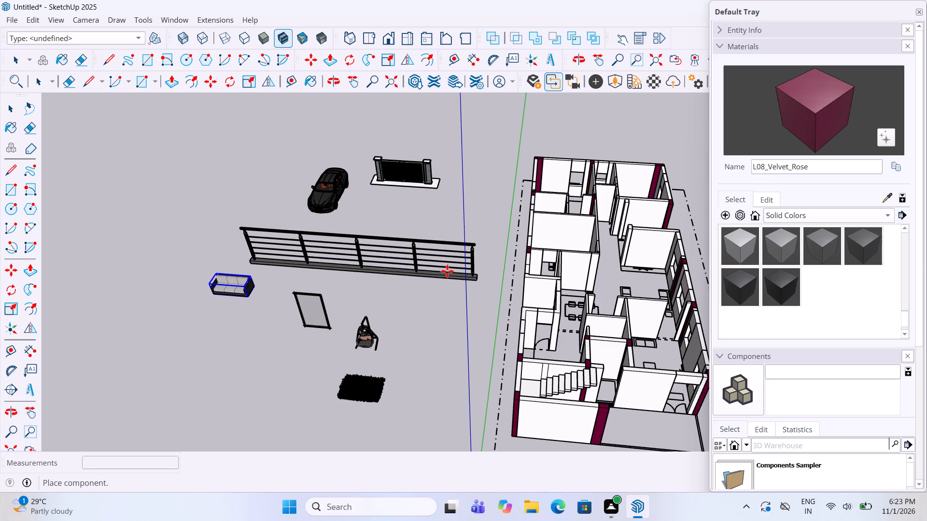
{"action": "scroll", "coordinate": [447, 271], "scroll_direction": "down", "scroll_amount": 2}
{"action": "scroll", "coordinate": [312, 309], "scroll_direction": "up", "scroll_amount": 4}
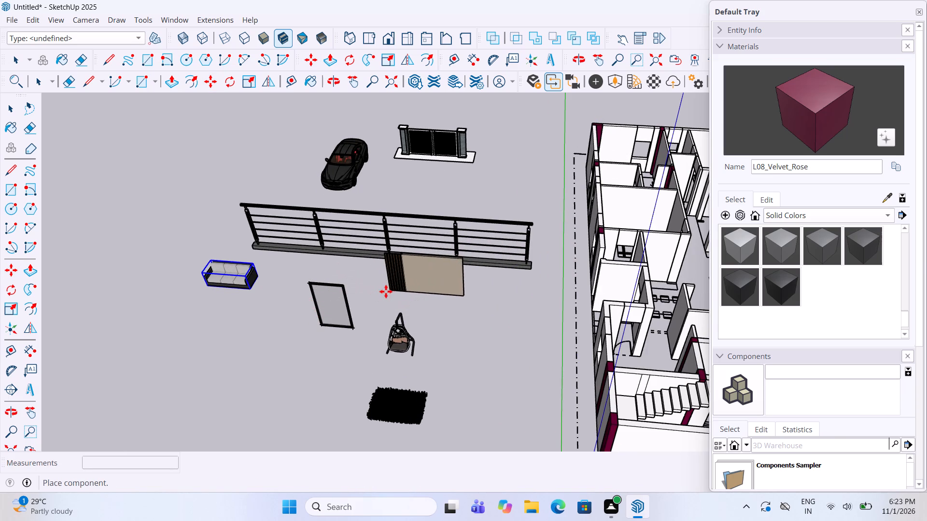
{"action": "left_click", "coordinate": [383, 296]}
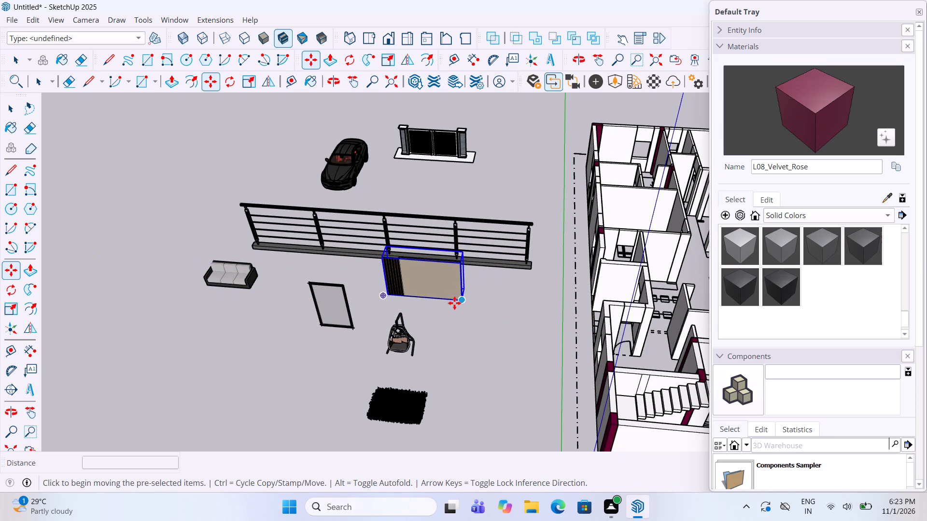
Rotate the imported TV unit 180 degrees on the ground plane.
{"action": "key", "text": "space"}
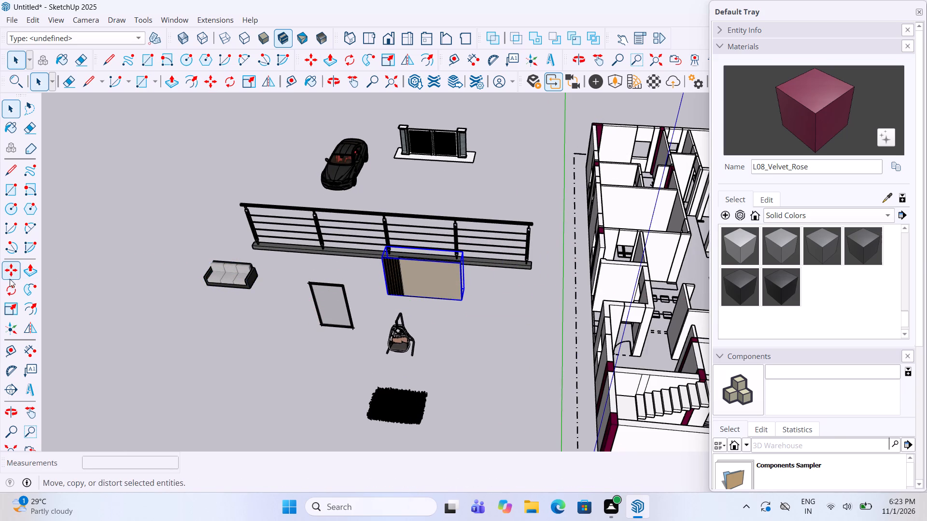
{"action": "left_click", "coordinate": [10, 289]}
{"action": "left_click", "coordinate": [475, 341]}
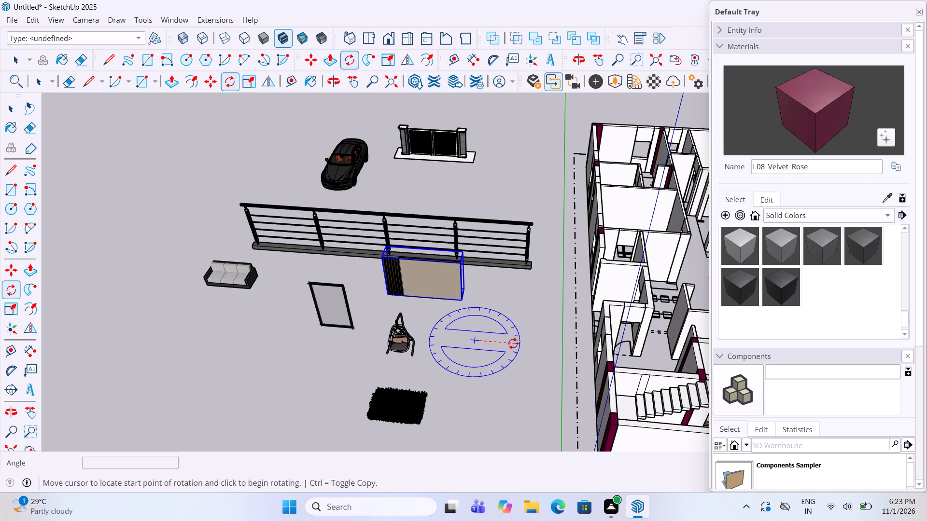
{"action": "left_click", "coordinate": [501, 343]}
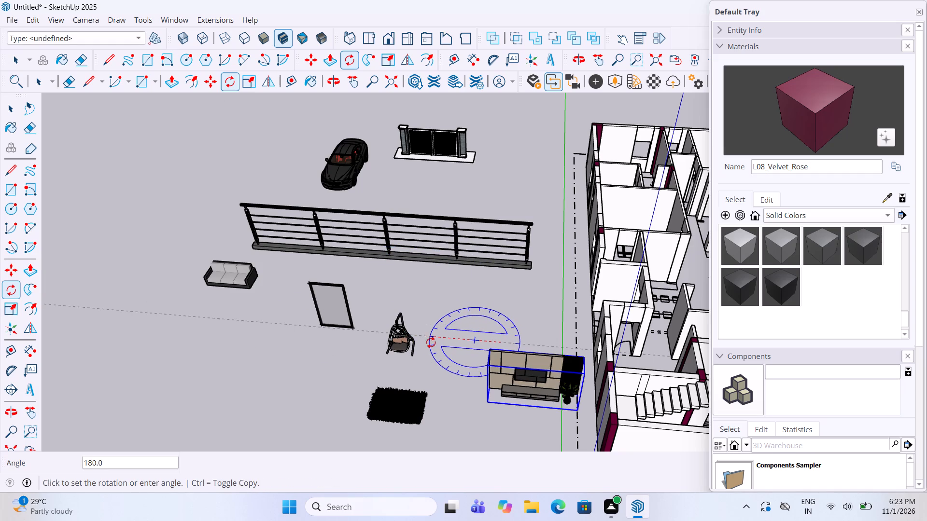
{"action": "left_click", "coordinate": [431, 343]}
Move the TV unit about 23 feet back to the front of the railing, then deselect it.
{"action": "key", "text": "m"}
{"action": "left_click_drag", "start_coordinate": [546, 386], "coordinate": [542, 380]}
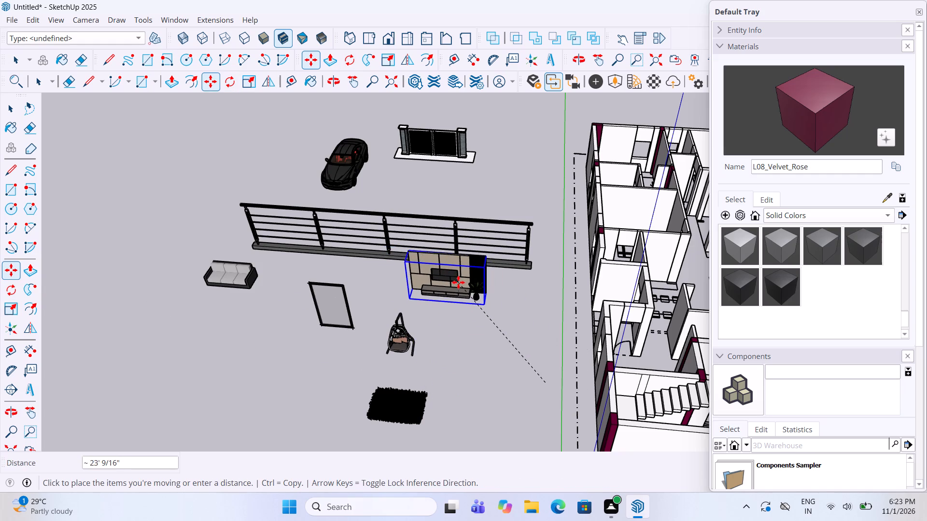
{"action": "left_click", "coordinate": [458, 282]}
{"action": "key", "text": "space"}
{"action": "left_click", "coordinate": [495, 370]}
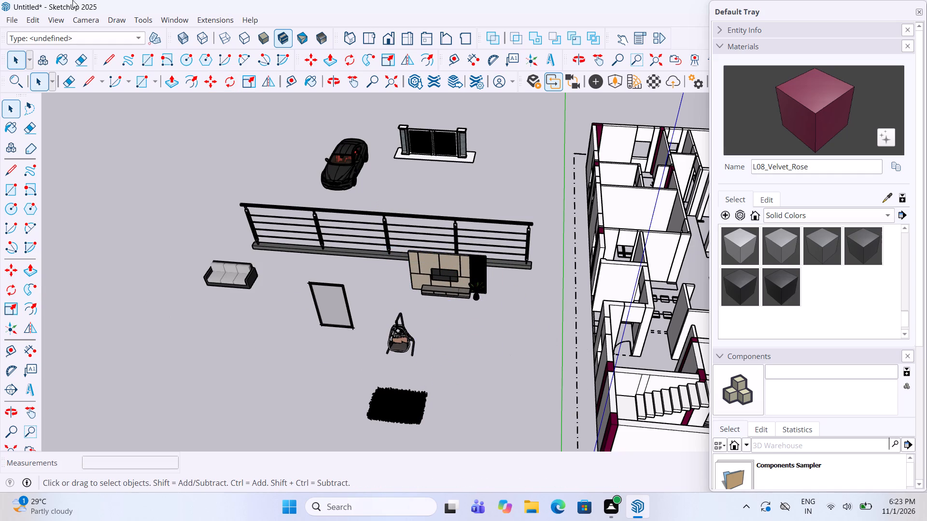
Import the meidÃ¤n_vaatekaappi wardrobe model and place it on the open ground in front of the sofa.
{"action": "left_click", "coordinate": [0, 18]}
{"action": "left_click_drag", "start_coordinate": [0, 18], "coordinate": [6, 18]}
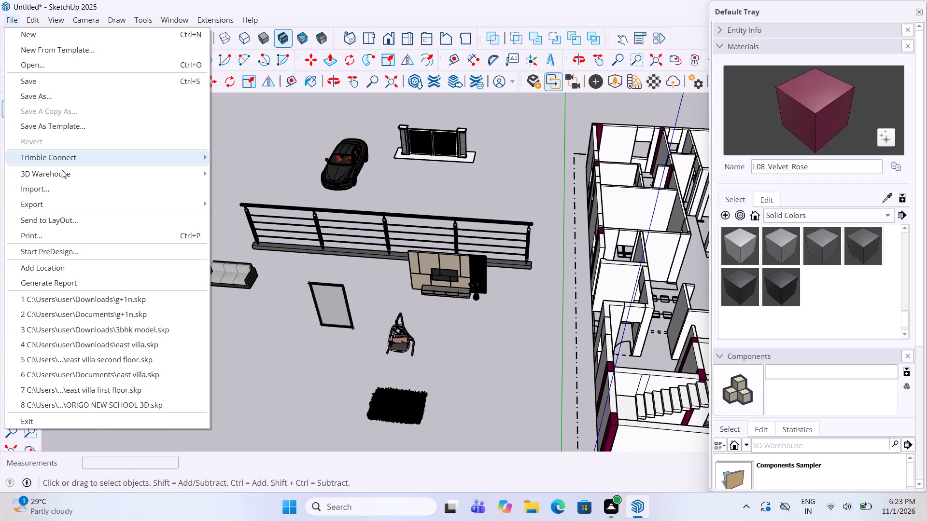
{"action": "left_click", "coordinate": [65, 193]}
{"action": "scroll", "coordinate": [277, 216], "scroll_direction": "down", "scroll_amount": 2}
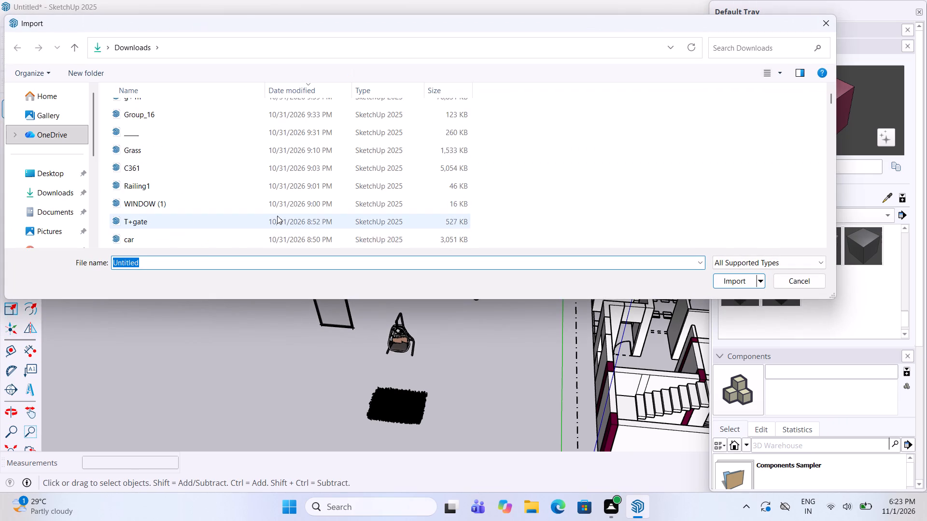
{"action": "scroll", "coordinate": [277, 216], "scroll_direction": "down", "scroll_amount": 1}
{"action": "left_click", "coordinate": [209, 185]}
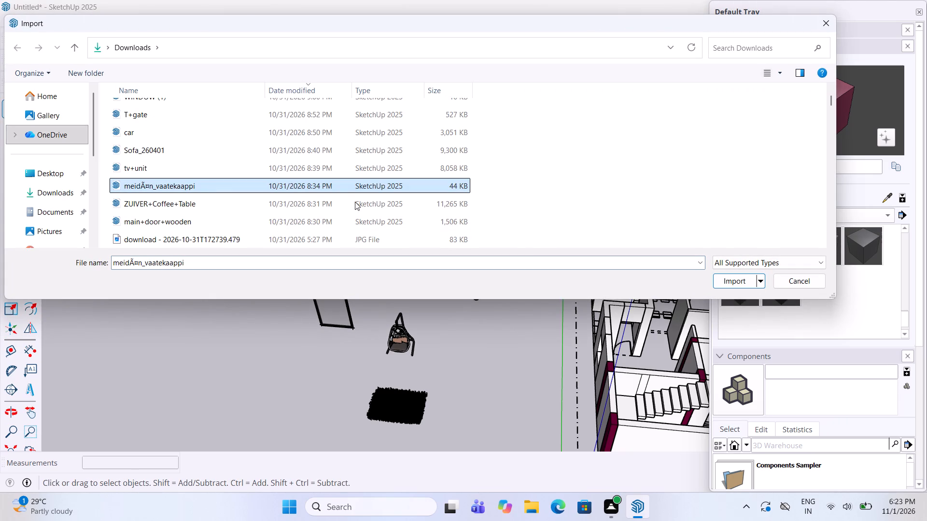
{"action": "left_click", "coordinate": [722, 283]}
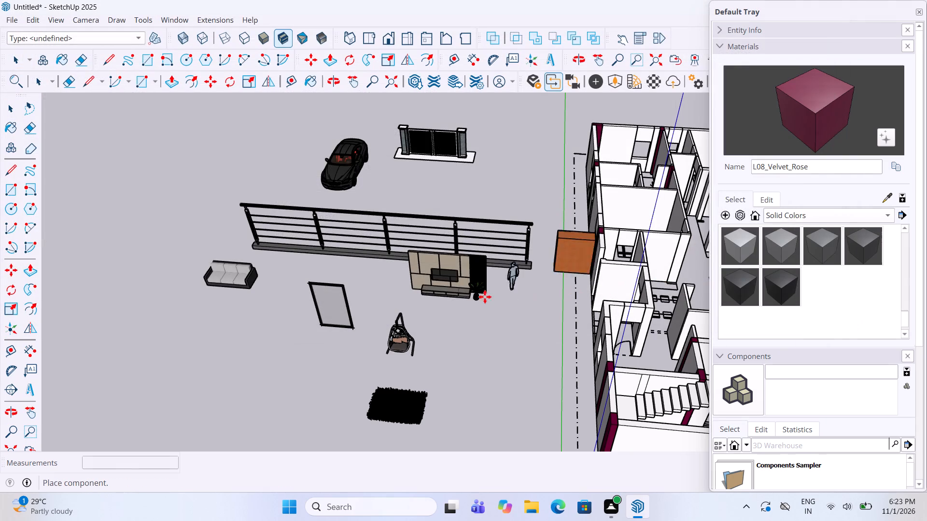
{"action": "left_click", "coordinate": [145, 355]}
Explode the imported wardrobe component to separate the human figure from the wardrobe.
{"action": "right_click", "coordinate": [161, 340]}
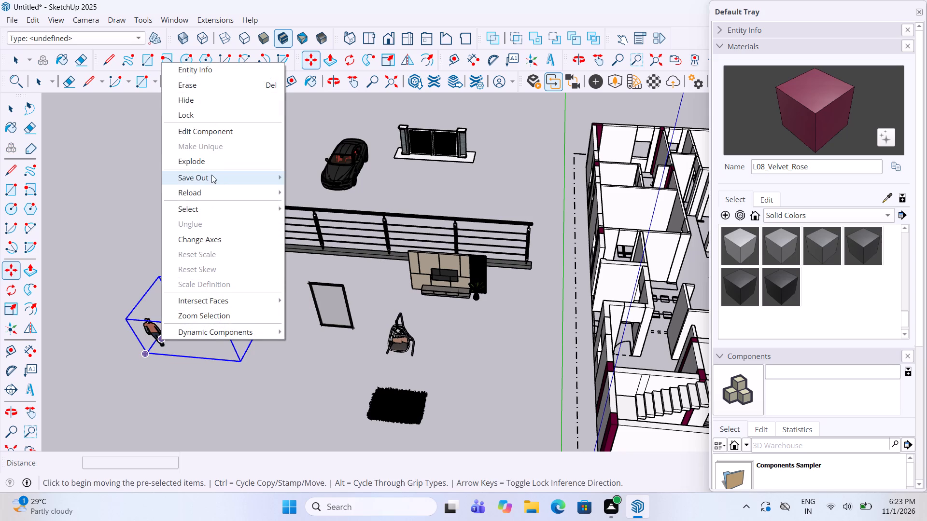
{"action": "left_click", "coordinate": [206, 159]}
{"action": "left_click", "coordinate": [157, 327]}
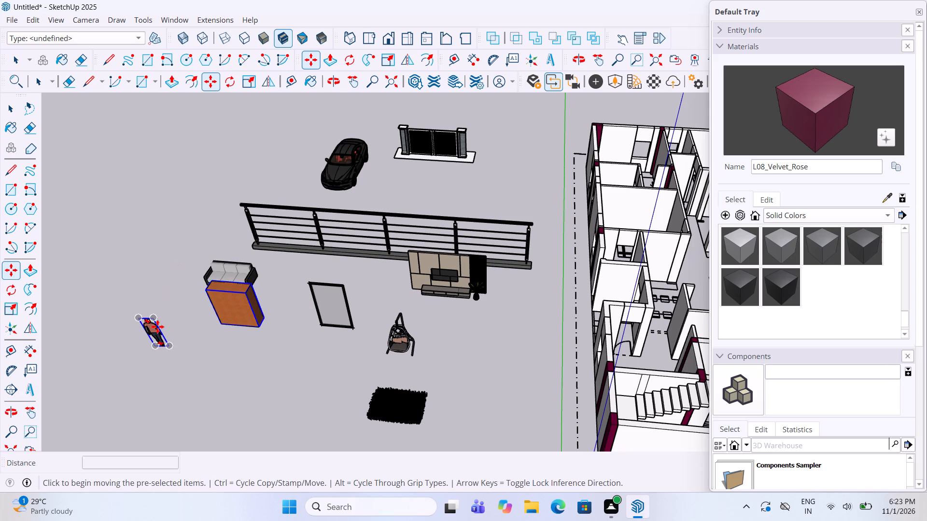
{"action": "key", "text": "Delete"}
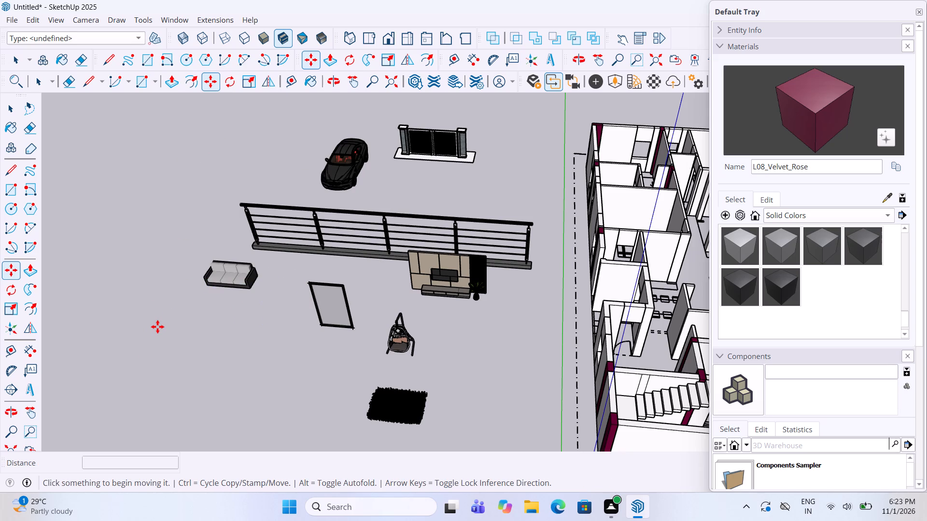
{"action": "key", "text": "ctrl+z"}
Delete the human figure that came with the wardrobe, keeping only the wardrobe.
{"action": "left_click", "coordinate": [159, 328]}
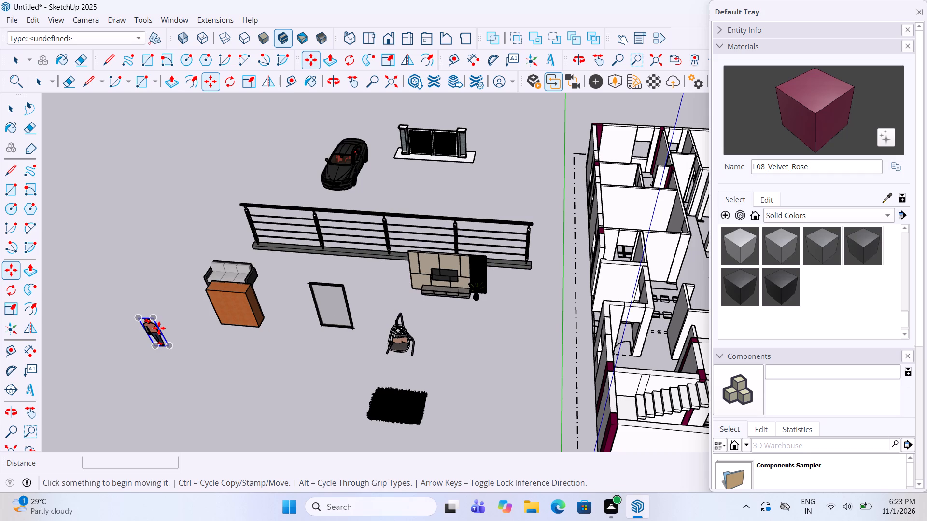
{"action": "key", "text": "Delete"}
{"action": "left_click", "coordinate": [150, 335]}
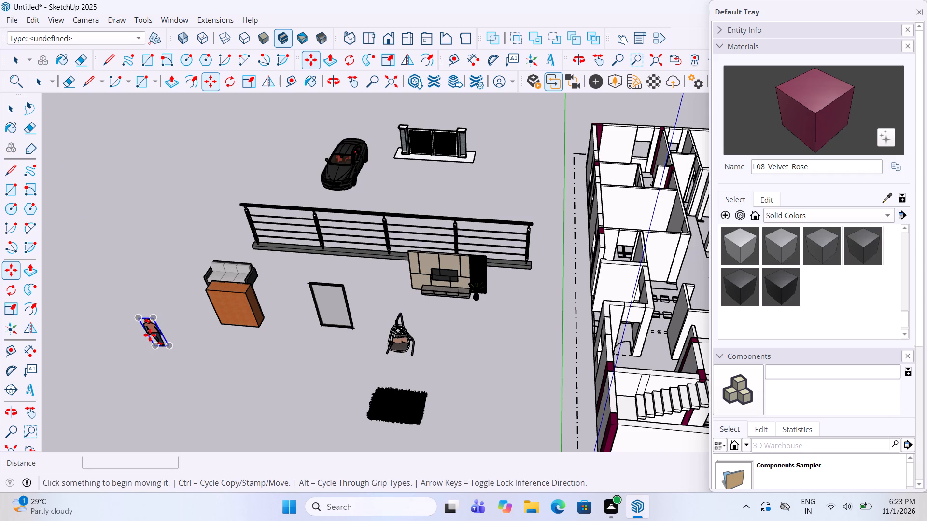
{"action": "key", "text": "Delete"}
{"action": "key", "text": "space"}
{"action": "left_click", "coordinate": [151, 334]}
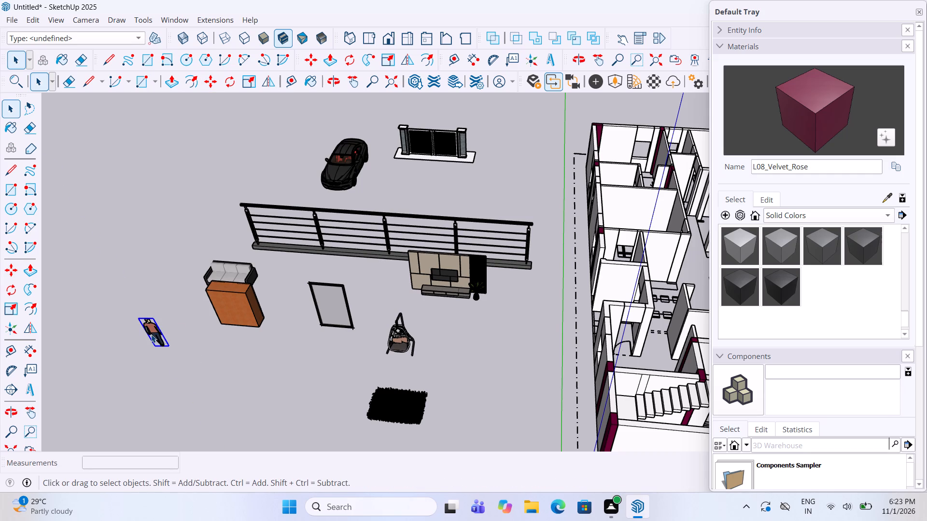
{"action": "key", "text": "Delete"}
Rotate the wardrobe 180 degrees on the ground plane.
{"action": "left_click", "coordinate": [243, 309]}
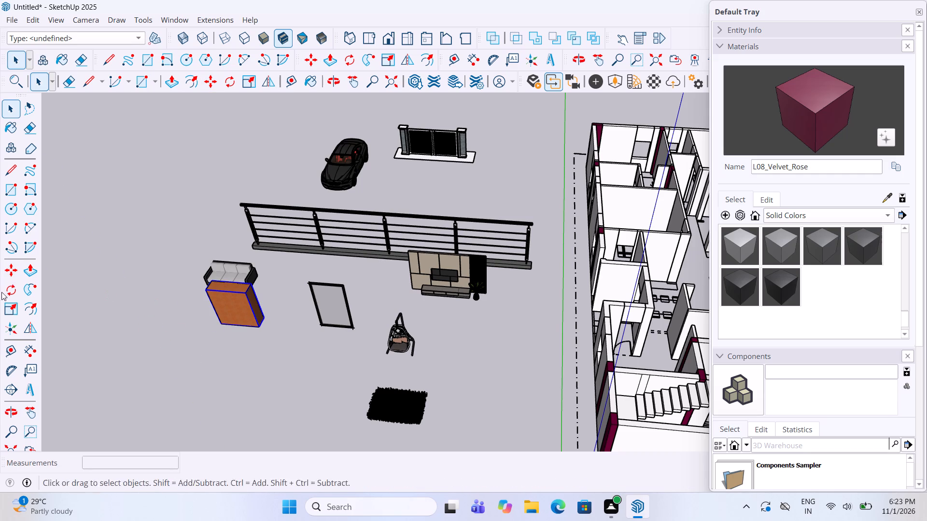
{"action": "left_click", "coordinate": [7, 297]}
{"action": "left_click", "coordinate": [226, 370]}
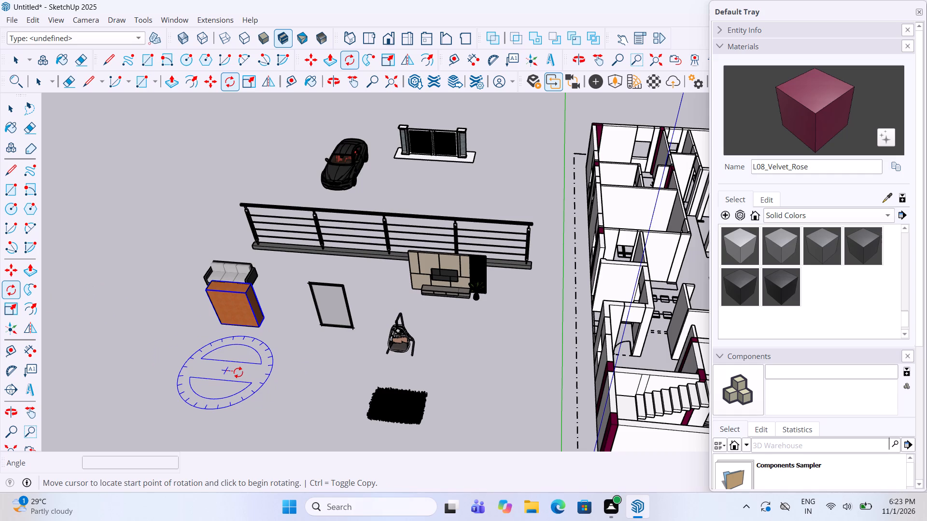
{"action": "left_click", "coordinate": [241, 373]}
{"action": "left_click", "coordinate": [182, 360]}
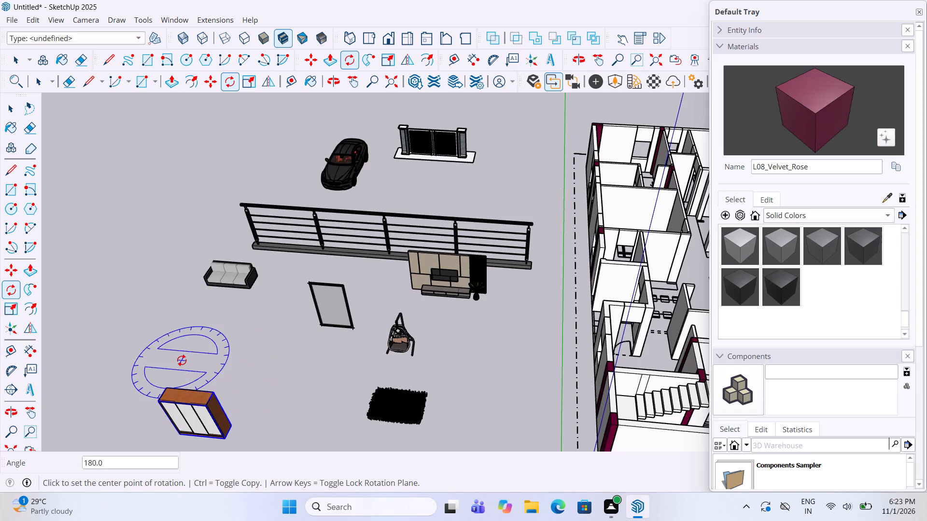
Move the wardrobe to the open ground just behind the sofa.
{"action": "key", "text": "m"}
{"action": "left_click", "coordinate": [203, 411]}
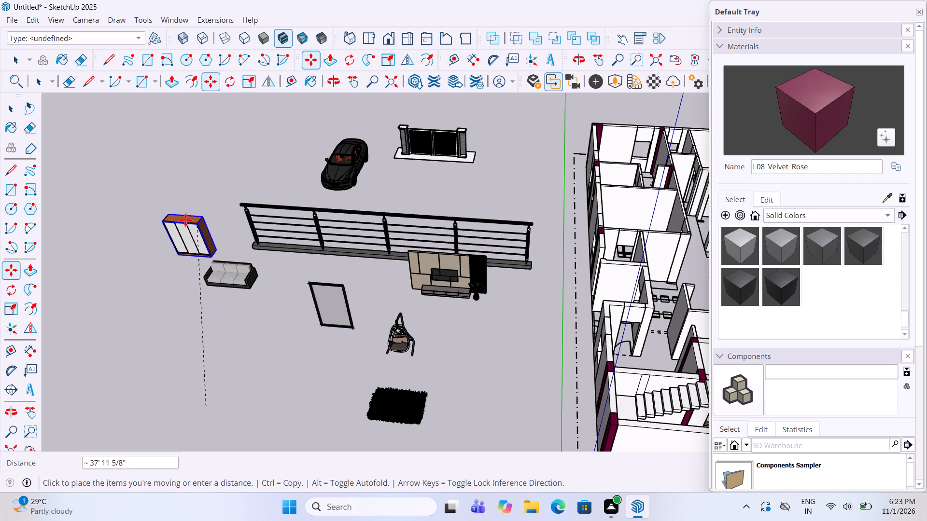
{"action": "left_click", "coordinate": [183, 219]}
{"action": "key", "text": "space"}
{"action": "left_click", "coordinate": [236, 349]}
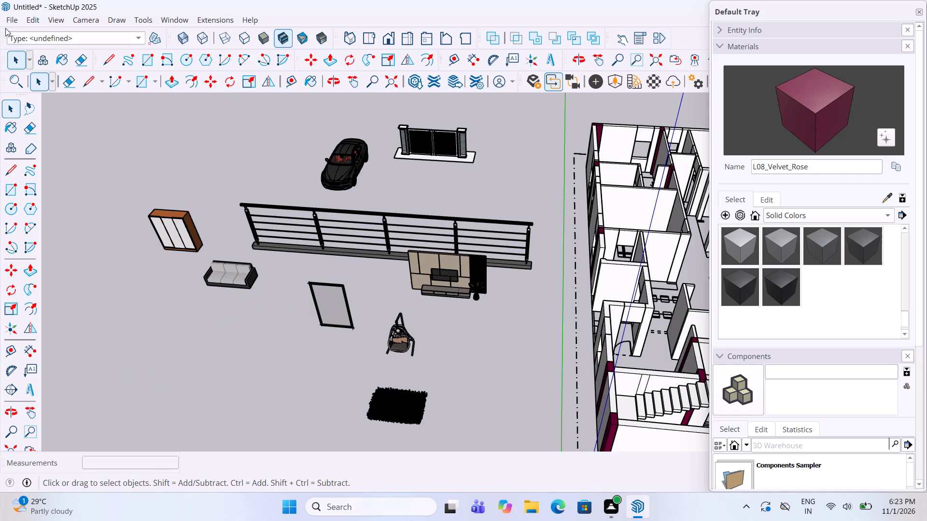
Import the ZUIVER+Coffee+Table model and place it on the ground in front of the sofa.
{"action": "left_click", "coordinate": [4, 24]}
{"action": "left_click", "coordinate": [42, 192]}
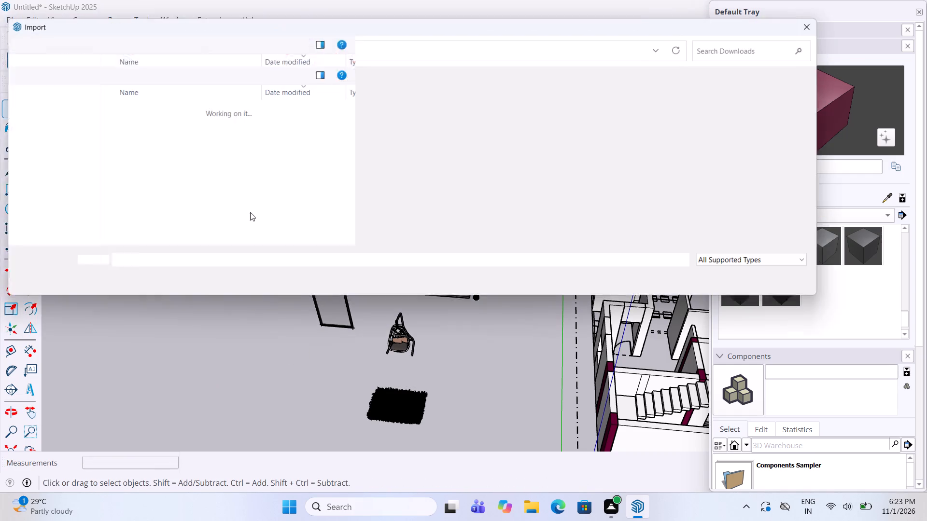
{"action": "scroll", "coordinate": [231, 187], "scroll_direction": "down", "scroll_amount": 2}
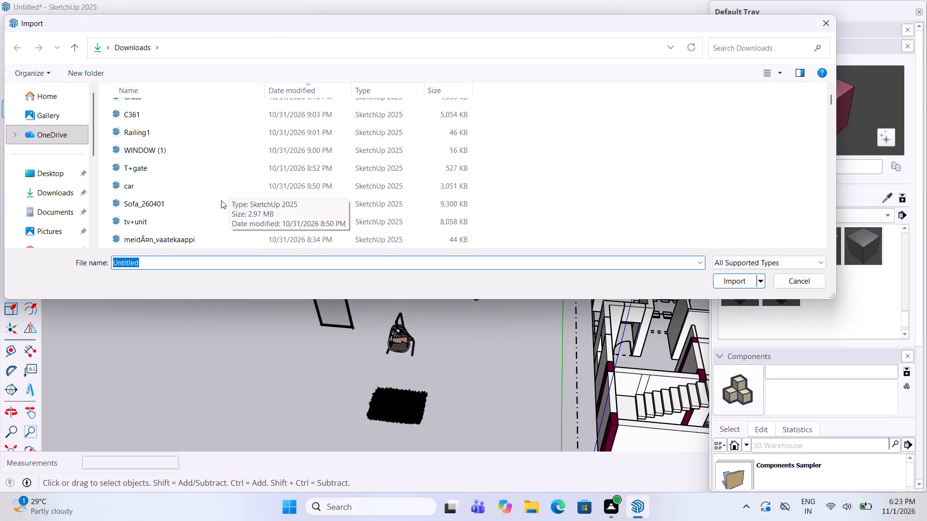
{"action": "scroll", "coordinate": [154, 217], "scroll_direction": "down", "scroll_amount": 1}
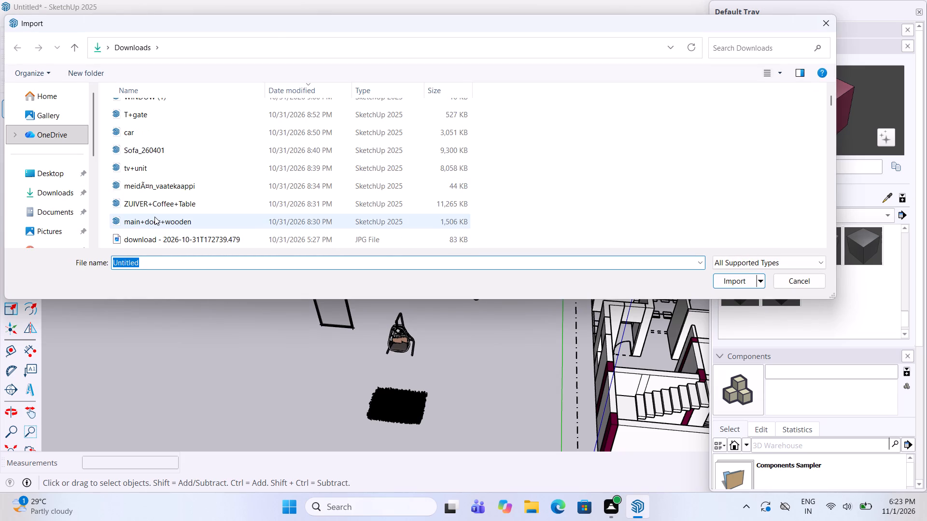
{"action": "left_click", "coordinate": [178, 204]}
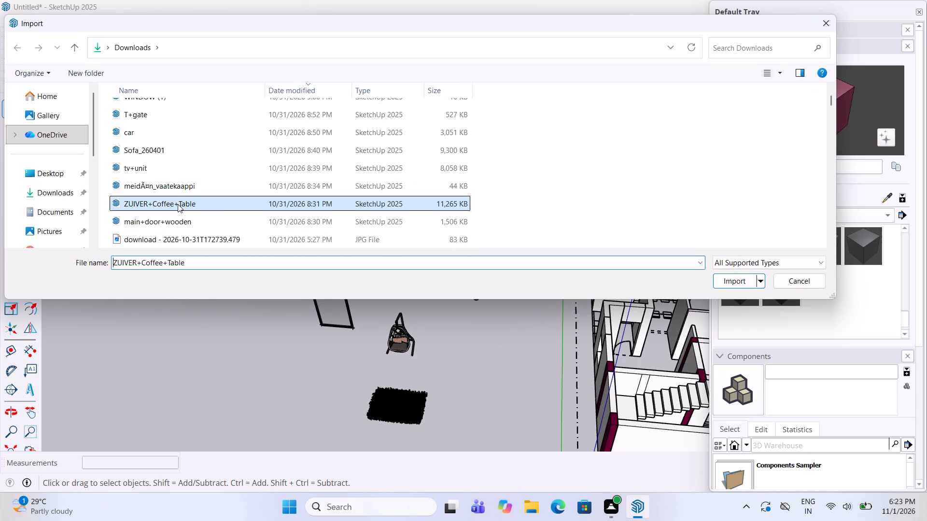
{"action": "left_click", "coordinate": [729, 282]}
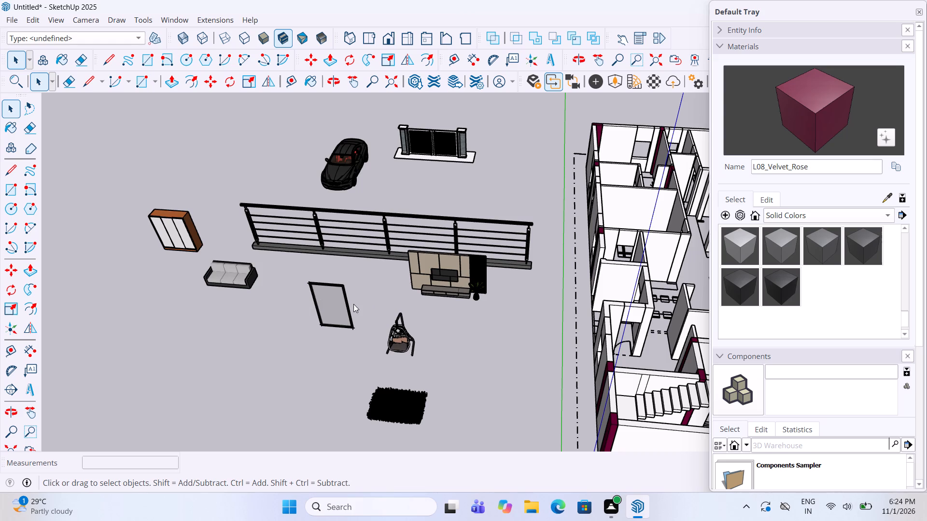
{"action": "scroll", "coordinate": [354, 305], "scroll_direction": "down", "scroll_amount": 4}
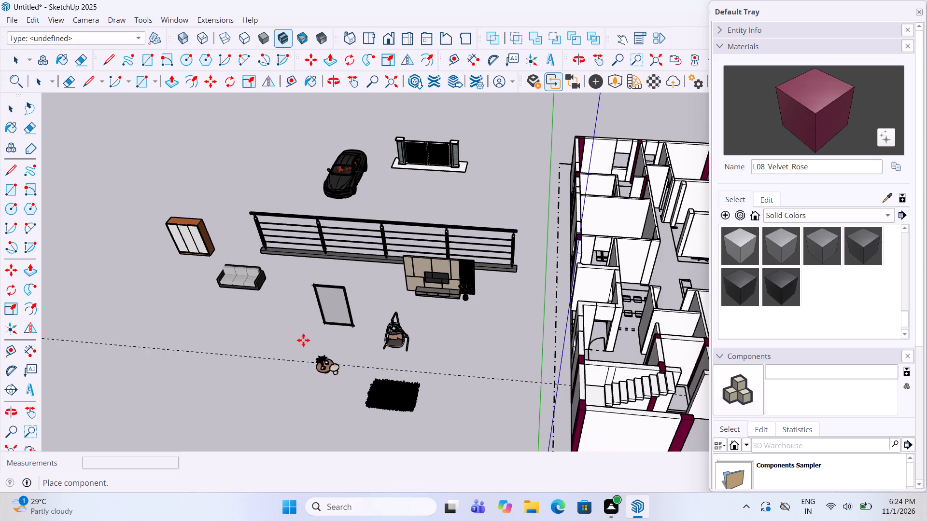
{"action": "scroll", "coordinate": [263, 323], "scroll_direction": "up", "scroll_amount": 4}
{"action": "left_click", "coordinate": [252, 316]}
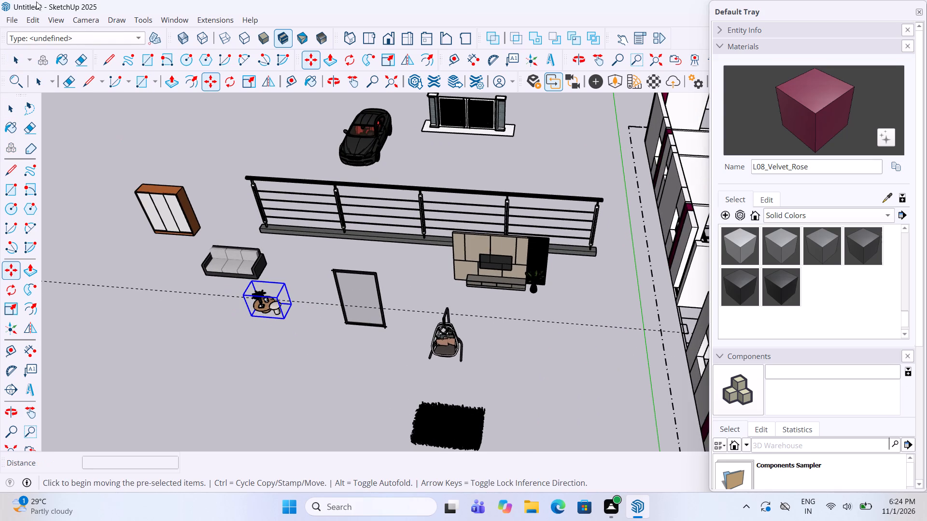
Import the main+door+wooden model and place it on the open ground beside the wardrobe and sofa.
{"action": "left_click", "coordinate": [8, 21]}
{"action": "left_click", "coordinate": [59, 180]}
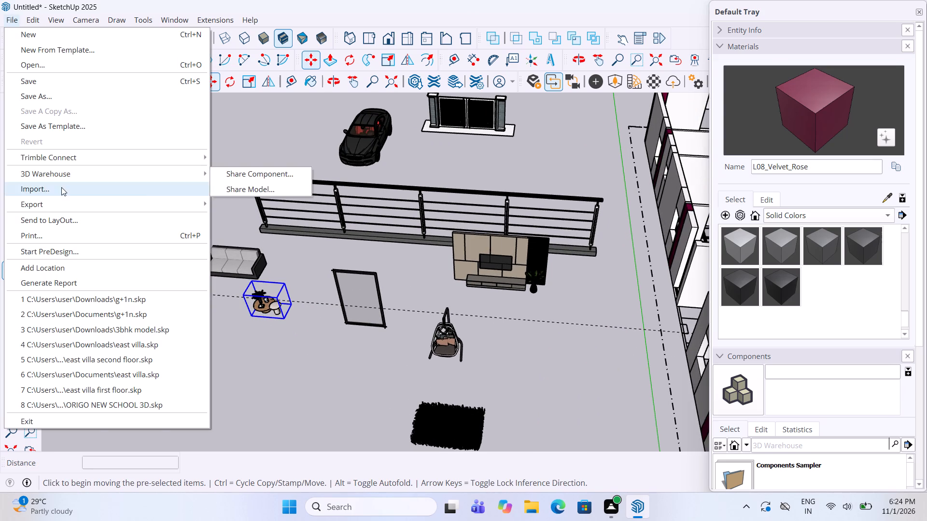
{"action": "left_click", "coordinate": [61, 187]}
{"action": "scroll", "coordinate": [272, 169], "scroll_direction": "down", "scroll_amount": 3}
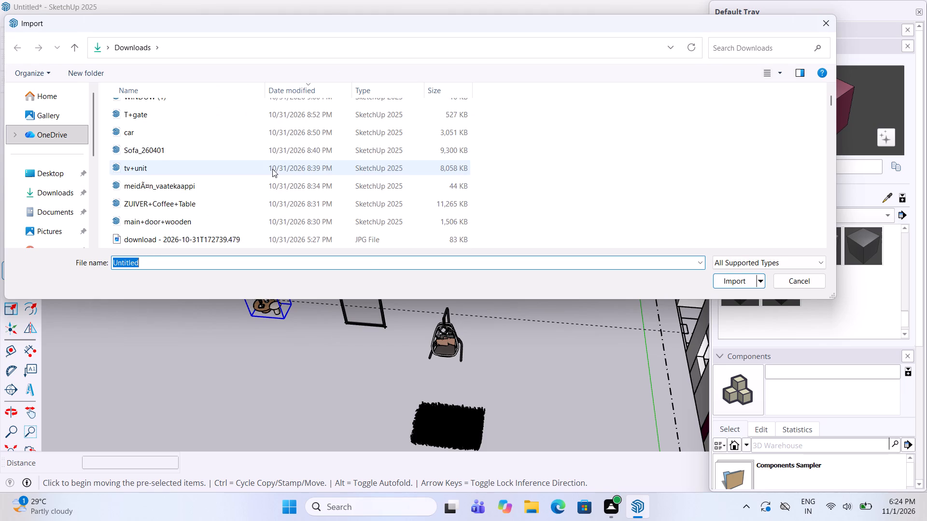
{"action": "left_click", "coordinate": [195, 227]}
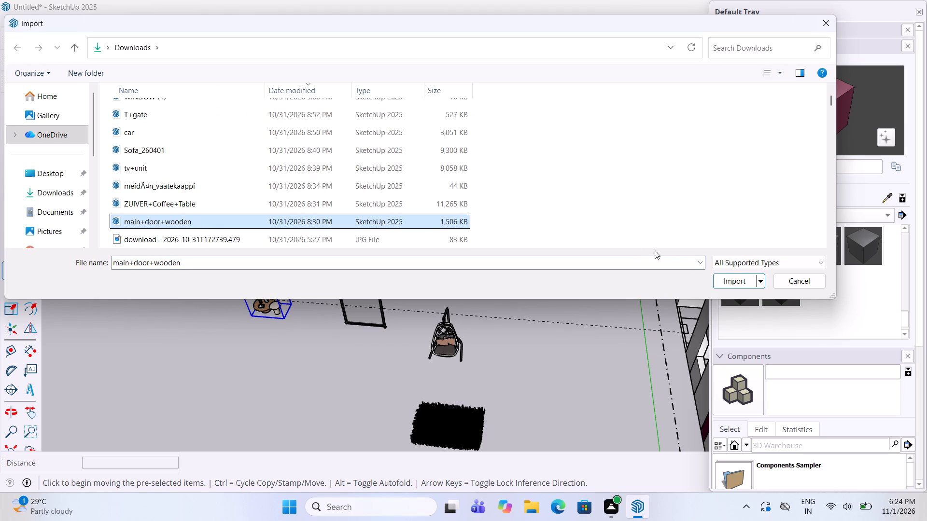
{"action": "left_click_drag", "start_coordinate": [749, 274], "coordinate": [746, 279]}
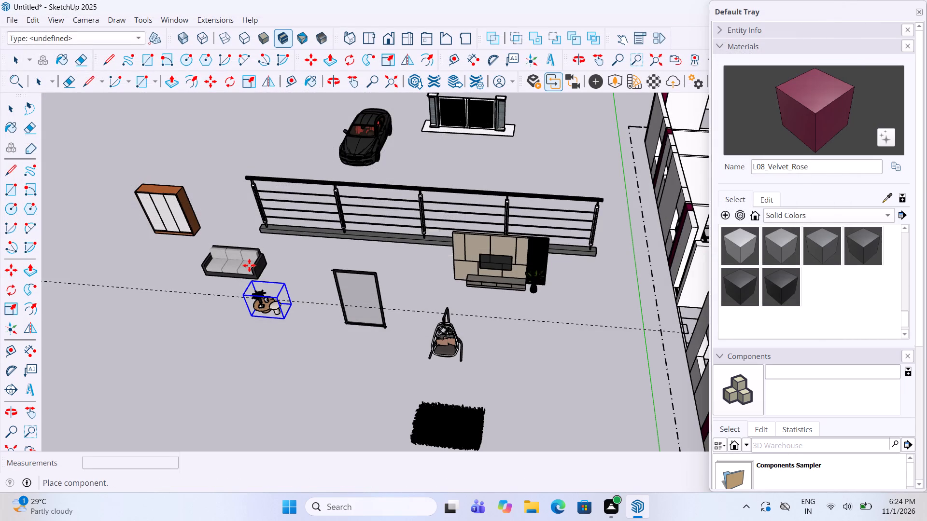
{"action": "scroll", "coordinate": [271, 256], "scroll_direction": "down", "scroll_amount": 5}
{"action": "scroll", "coordinate": [231, 266], "scroll_direction": "up", "scroll_amount": 4}
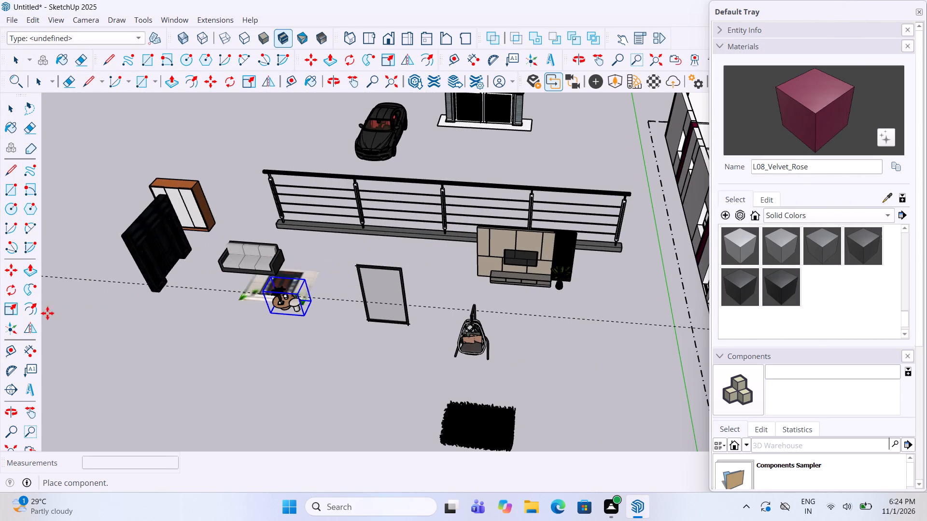
{"action": "scroll", "coordinate": [445, 204], "scroll_direction": "down", "scroll_amount": 5}
{"action": "left_click", "coordinate": [143, 270]}
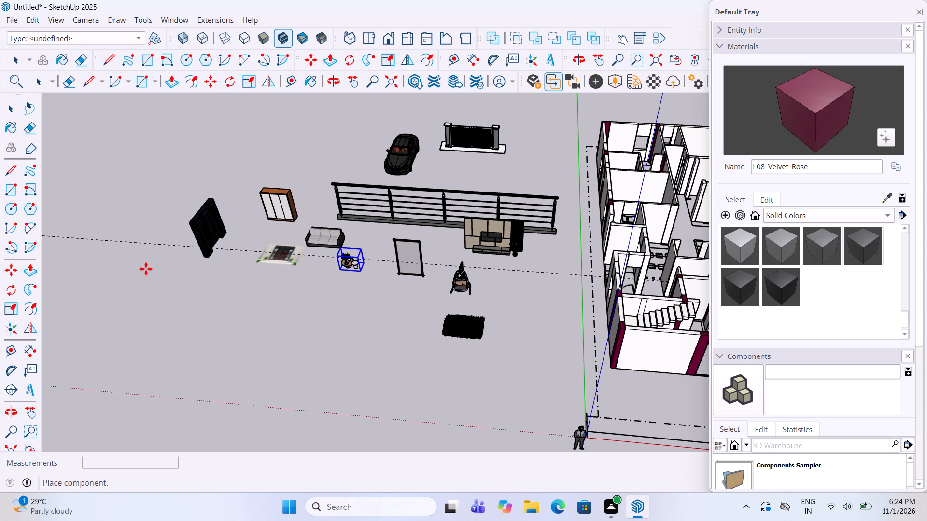
Explode the imported door component to separate the wooden door from the flat picture.
{"action": "right_click", "coordinate": [284, 257]}
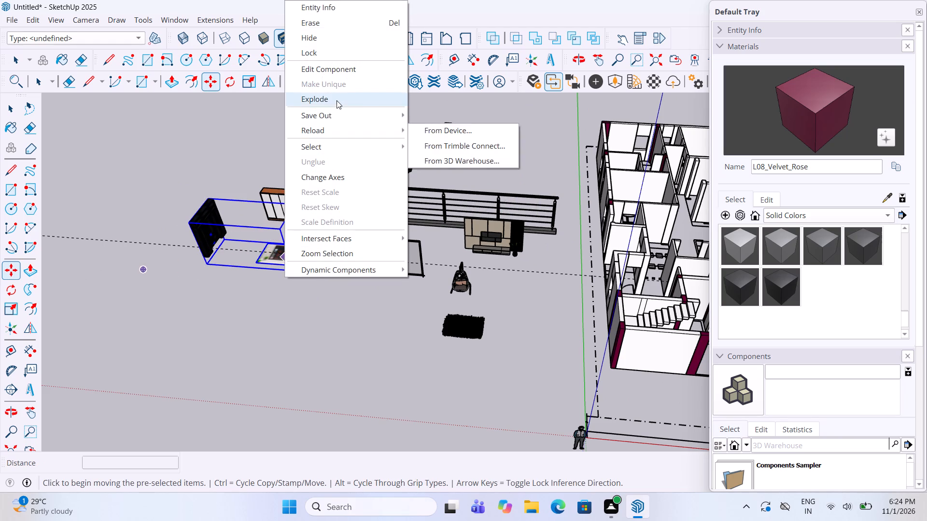
{"action": "left_click", "coordinate": [337, 99]}
Delete the flat picture that came with the wooden door.
{"action": "scroll", "coordinate": [292, 267], "scroll_direction": "up", "scroll_amount": 3}
{"action": "key", "text": "space"}
{"action": "left_click", "coordinate": [275, 251]}
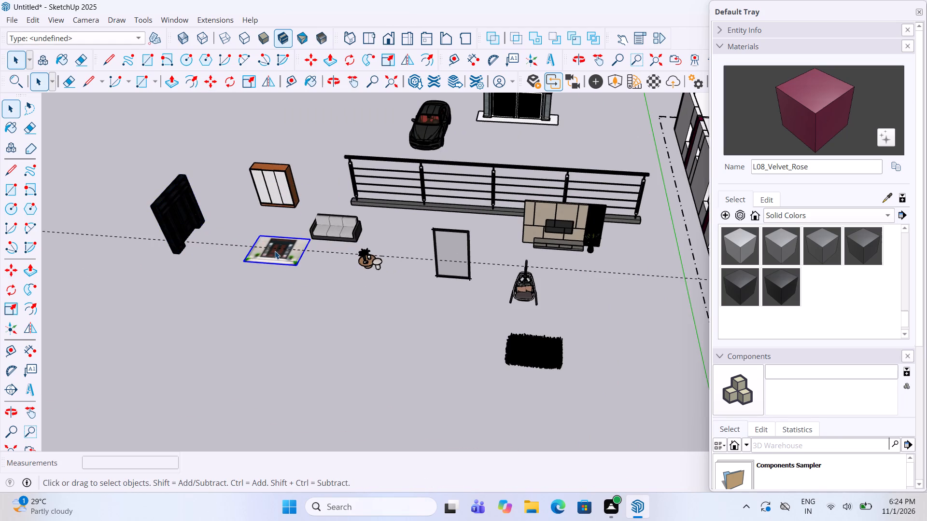
{"action": "key", "text": "Delete"}
Rotate the wooden door on the ground plane so it stands roughly parallel to the wardrobe front.
{"action": "left_click", "coordinate": [167, 221]}
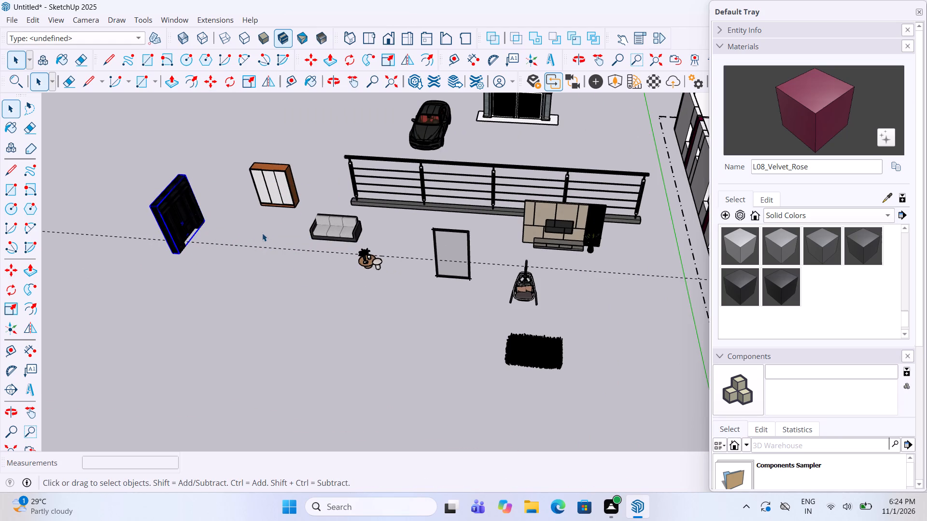
{"action": "left_click", "coordinate": [12, 289]}
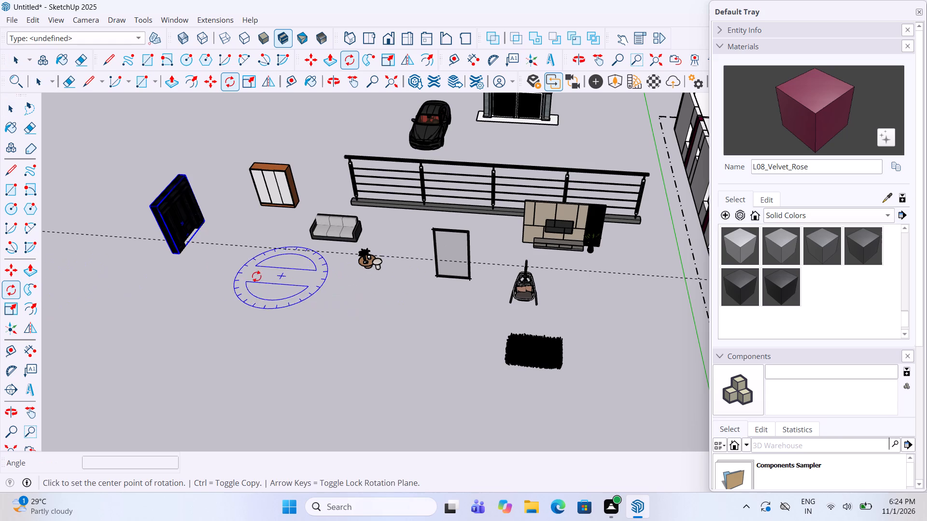
{"action": "left_click", "coordinate": [224, 268]}
{"action": "left_click", "coordinate": [245, 269]}
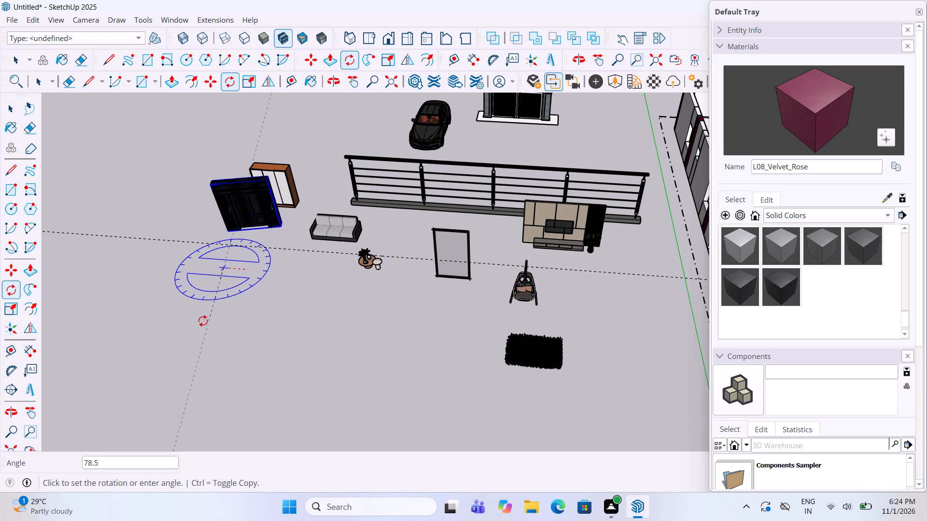
{"action": "left_click", "coordinate": [189, 324]}
{"action": "key", "text": "space"}
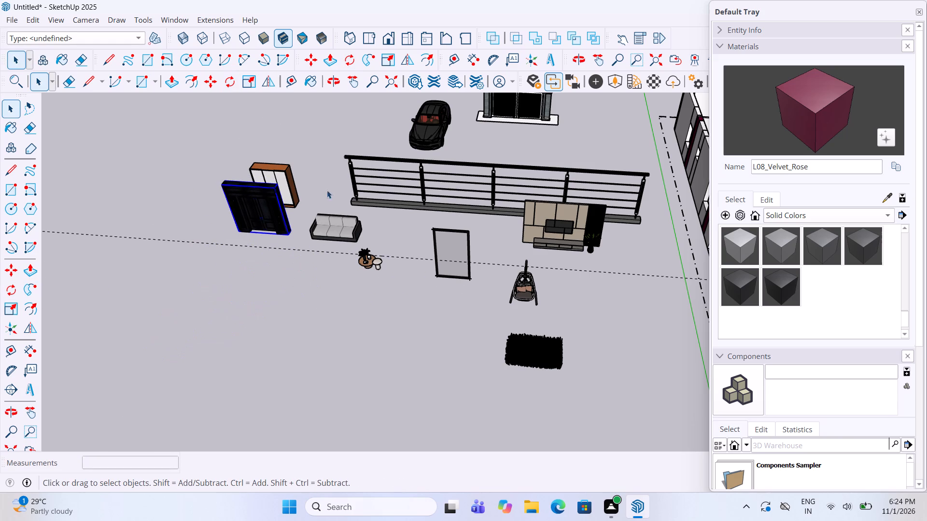
{"action": "left_click", "coordinate": [338, 139]}
Import the Senza kitchen model from Downloads and place it on the open ground in front of the wooden door.
{"action": "left_click", "coordinate": [13, 14]}
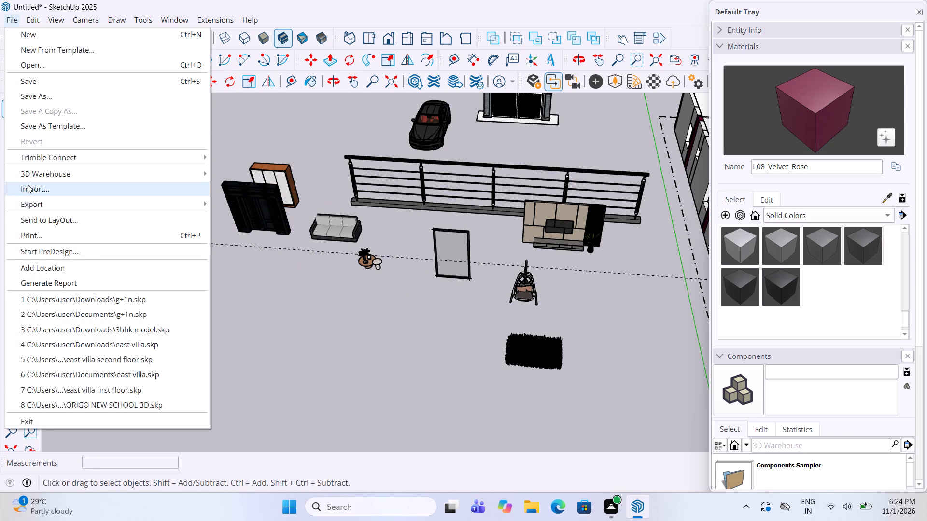
{"action": "left_click", "coordinate": [28, 184]}
{"action": "scroll", "coordinate": [263, 169], "scroll_direction": "down", "scroll_amount": 3}
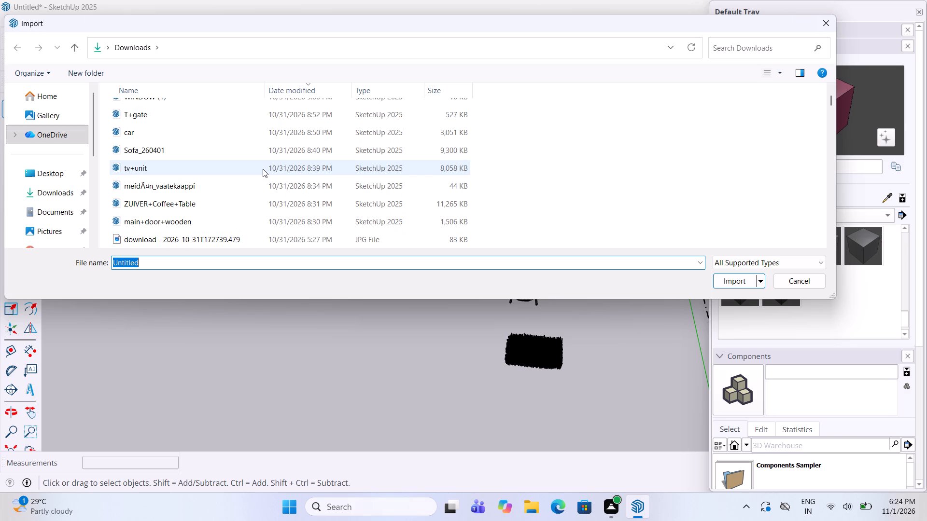
{"action": "scroll", "coordinate": [263, 169], "scroll_direction": "down", "scroll_amount": 1}
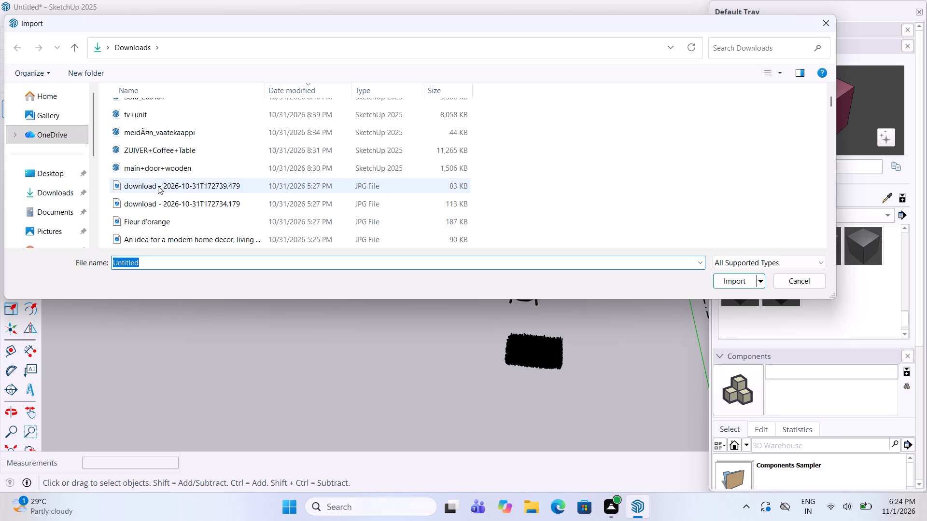
{"action": "scroll", "coordinate": [171, 191], "scroll_direction": "down", "scroll_amount": 19}
{"action": "scroll", "coordinate": [171, 191], "scroll_direction": "down", "scroll_amount": 5}
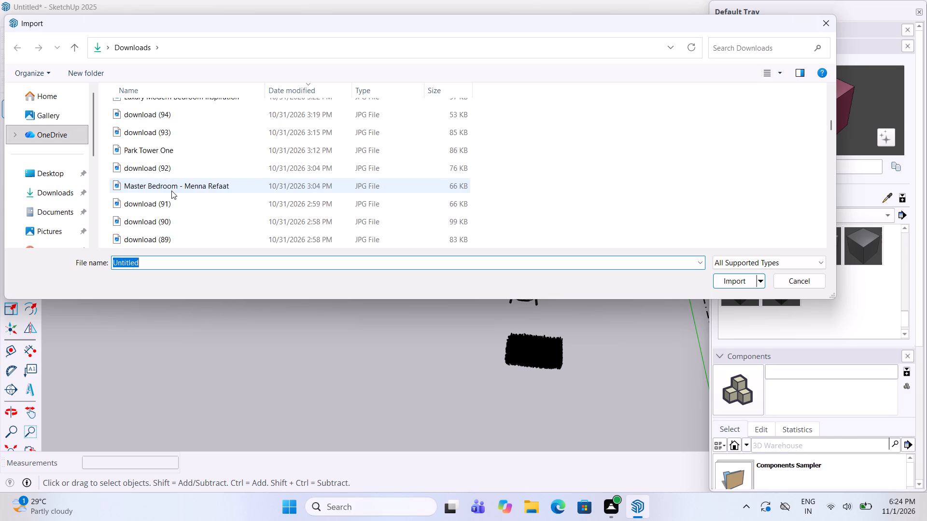
{"action": "scroll", "coordinate": [171, 191], "scroll_direction": "down", "scroll_amount": 13}
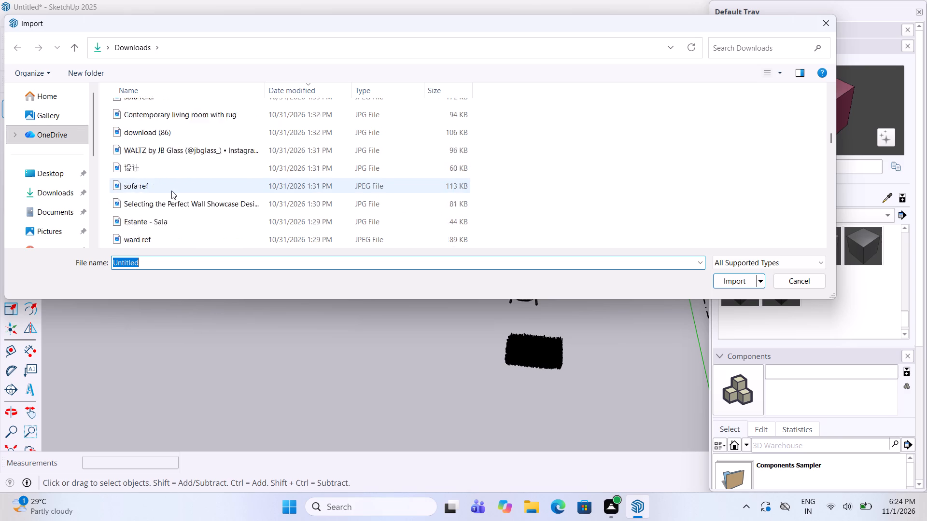
{"action": "scroll", "coordinate": [171, 191], "scroll_direction": "down", "scroll_amount": 8}
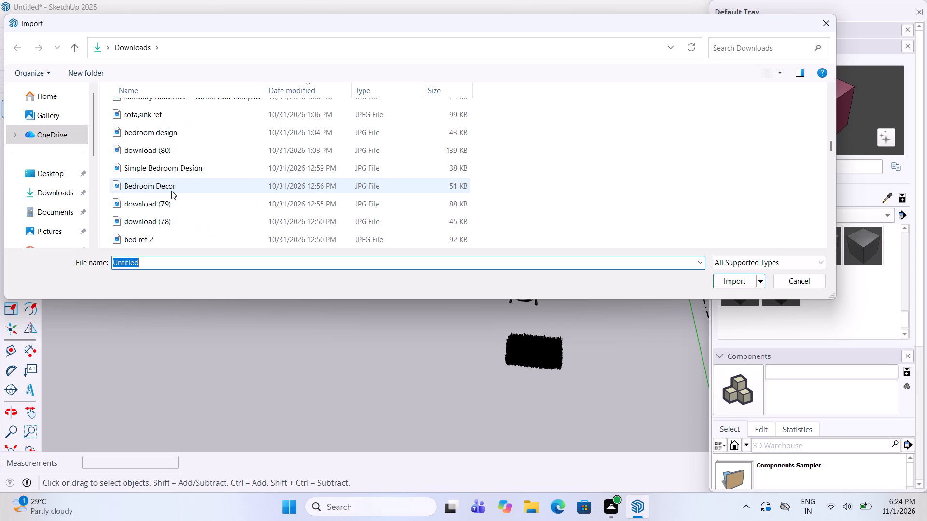
{"action": "scroll", "coordinate": [171, 191], "scroll_direction": "down", "scroll_amount": 14}
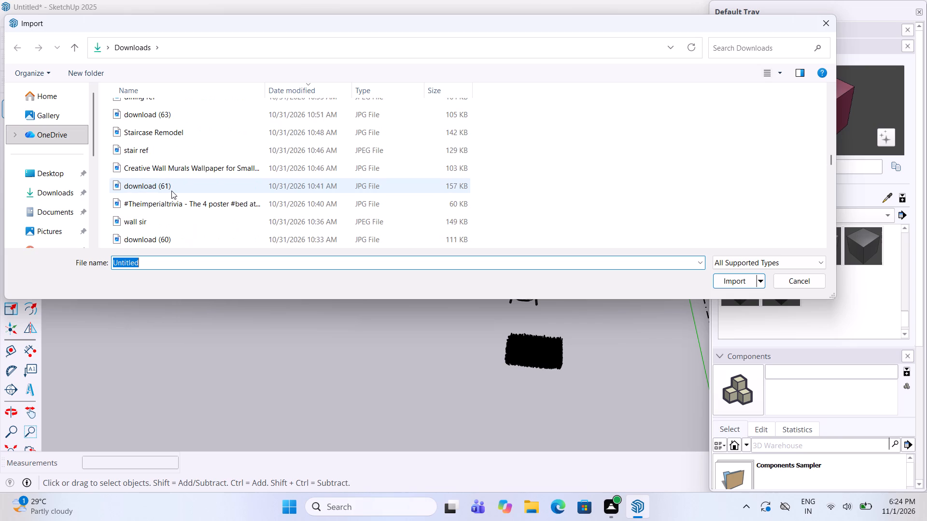
{"action": "scroll", "coordinate": [171, 191], "scroll_direction": "down", "scroll_amount": 6}
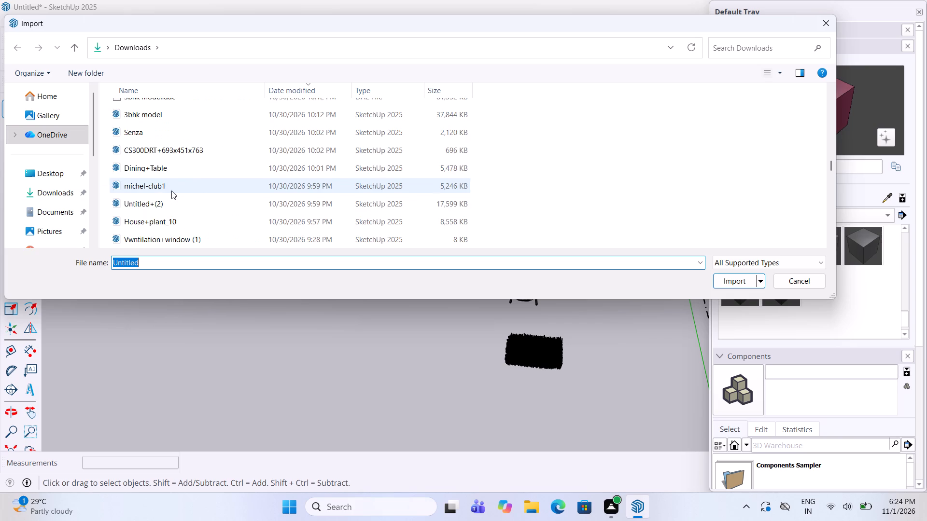
{"action": "scroll", "coordinate": [169, 181], "scroll_direction": "up", "scroll_amount": 2}
{"action": "scroll", "coordinate": [169, 181], "scroll_direction": "down", "scroll_amount": 2}
{"action": "scroll", "coordinate": [197, 131], "scroll_direction": "up", "scroll_amount": 1}
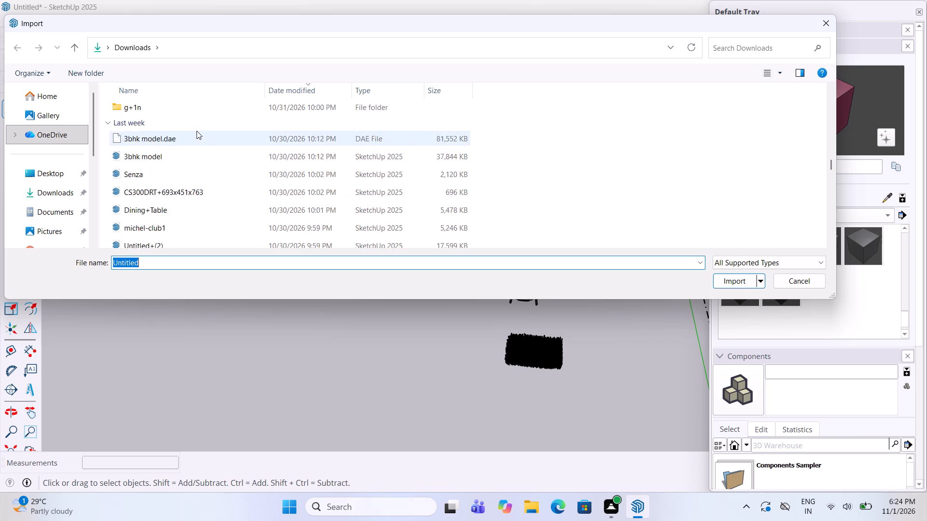
{"action": "scroll", "coordinate": [197, 131], "scroll_direction": "up", "scroll_amount": 1}
{"action": "scroll", "coordinate": [180, 168], "scroll_direction": "down", "scroll_amount": 1}
{"action": "left_click", "coordinate": [161, 189]}
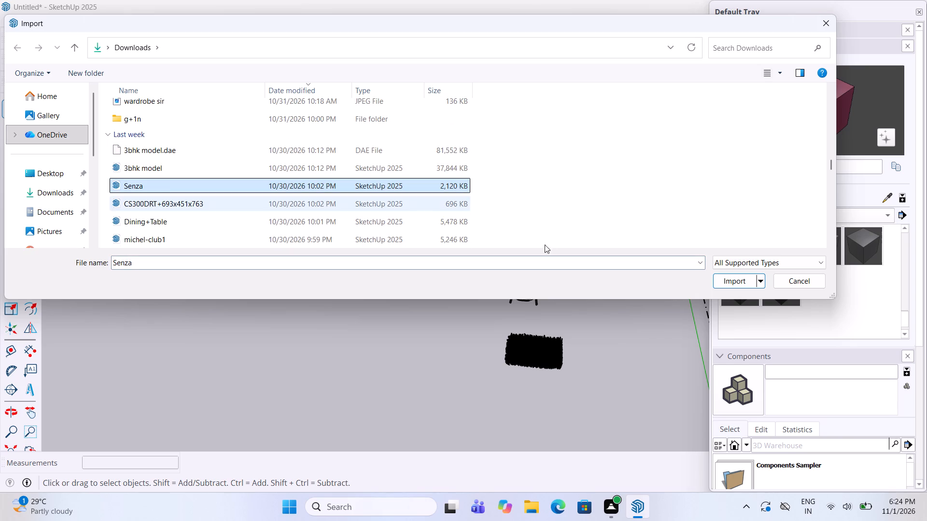
{"action": "left_click", "coordinate": [747, 278]}
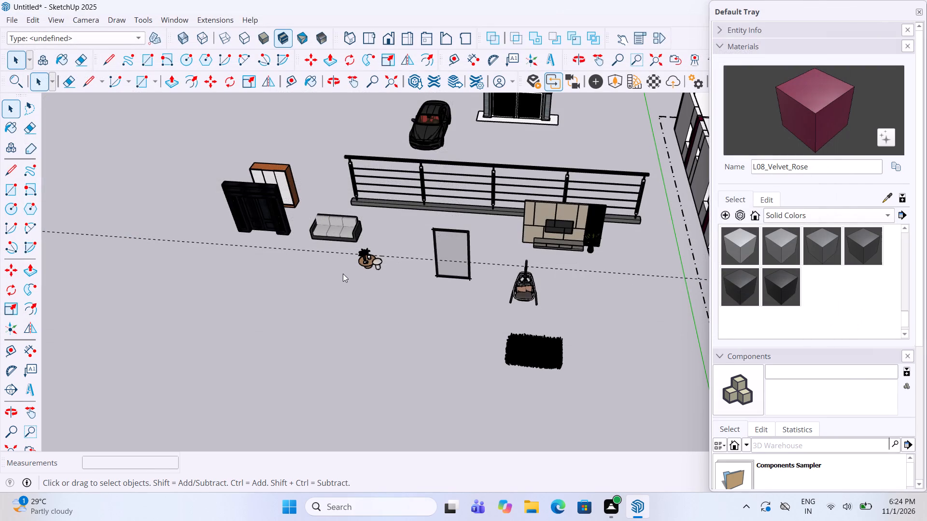
{"action": "left_click", "coordinate": [173, 289]}
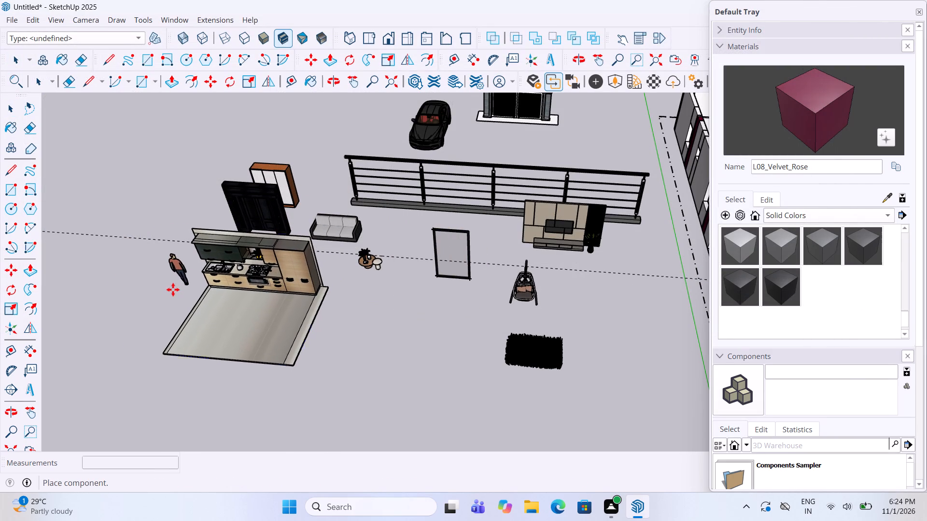
Explode the imported kitchen component into separate parts.
{"action": "right_click", "coordinate": [247, 292]}
{"action": "left_click", "coordinate": [295, 100]}
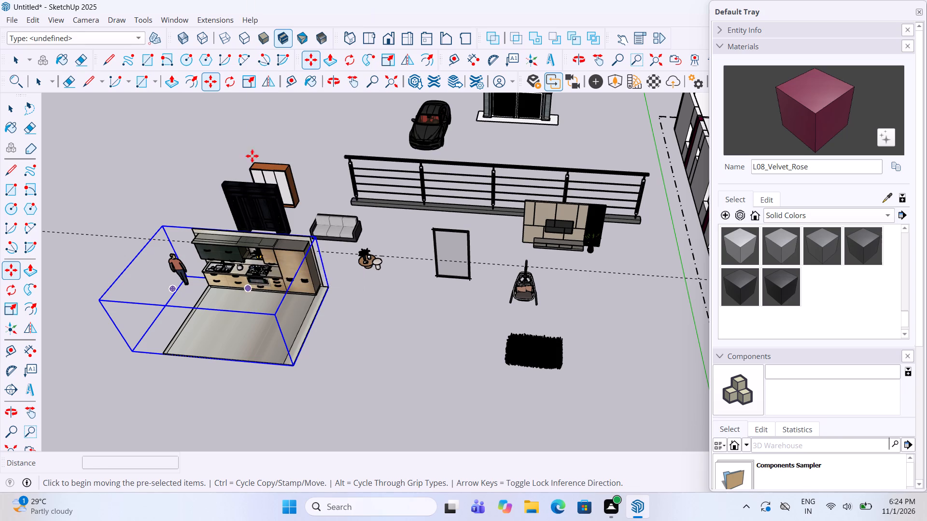
Delete the human figure that came with the kitchen model.
{"action": "key", "text": "space"}
{"action": "left_click", "coordinate": [181, 271]}
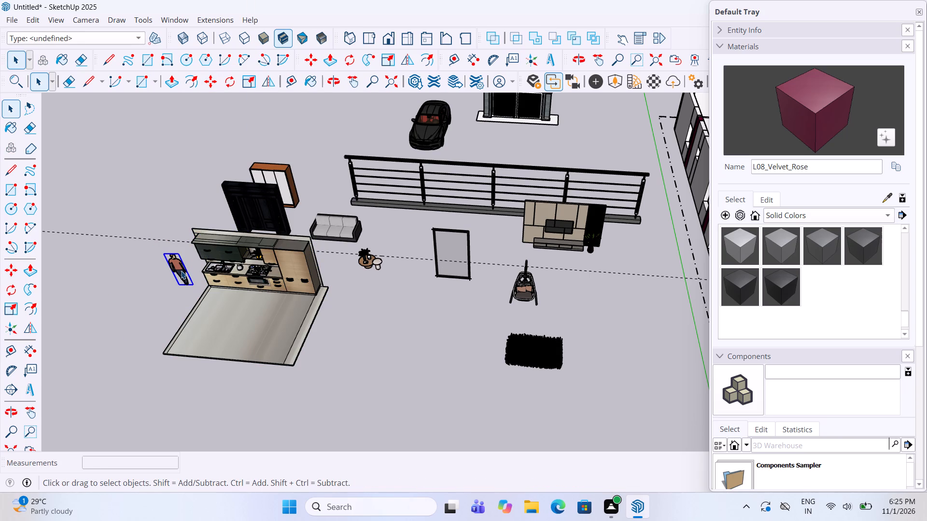
{"action": "key", "text": "Delete"}
Delete the floor slab in front of the kitchen cabinets along with its border strips and stray leftover edges.
{"action": "left_click", "coordinate": [239, 326]}
{"action": "key", "text": "Delete"}
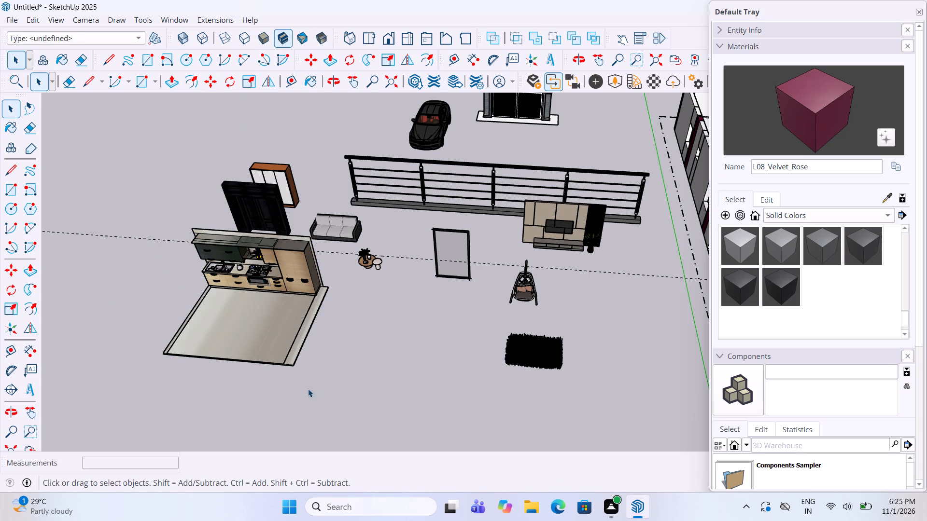
{"action": "left_click_drag", "start_coordinate": [308, 389], "coordinate": [257, 330]}
{"action": "key", "text": "Delete"}
{"action": "left_click_drag", "start_coordinate": [239, 383], "coordinate": [175, 302]}
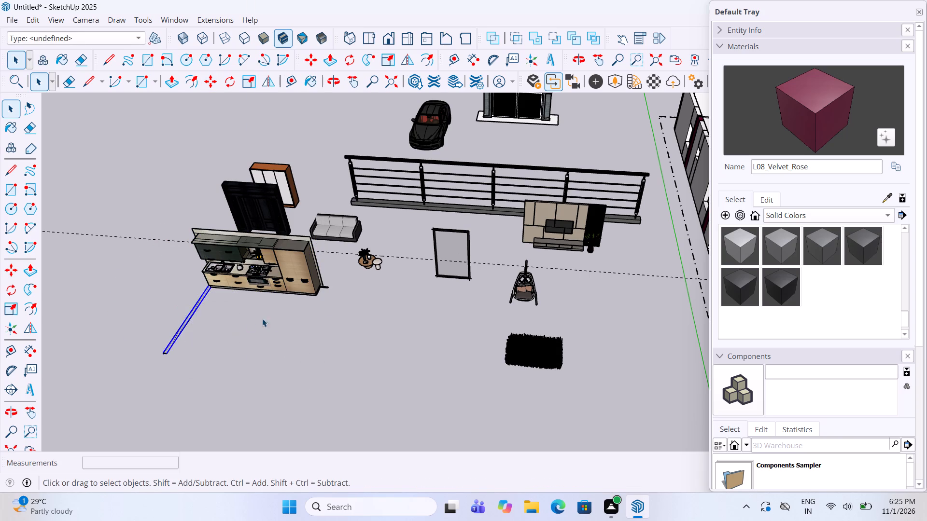
{"action": "key", "text": "Delete"}
{"action": "scroll", "coordinate": [327, 282], "scroll_direction": "up", "scroll_amount": 4}
{"action": "left_click_drag", "start_coordinate": [326, 311], "coordinate": [325, 282]}
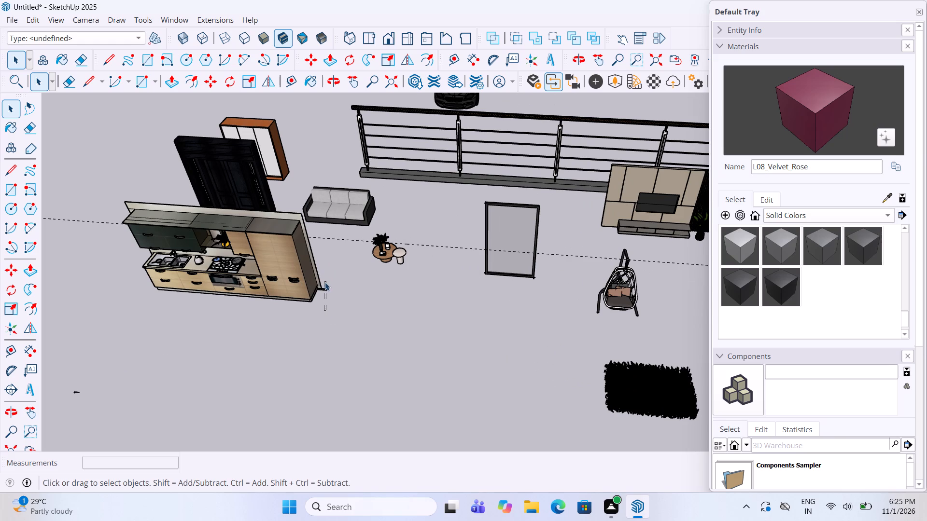
{"action": "left_click_drag", "start_coordinate": [325, 282], "coordinate": [325, 283]}
{"action": "key", "text": "Delete"}
{"action": "left_click_drag", "start_coordinate": [347, 303], "coordinate": [331, 273]}
{"action": "left_click_drag", "start_coordinate": [331, 273], "coordinate": [327, 264]}
{"action": "key", "text": "Delete"}
{"action": "scroll", "coordinate": [291, 296], "scroll_direction": "down", "scroll_amount": 2}
{"action": "left_click_drag", "start_coordinate": [141, 398], "coordinate": [98, 345]}
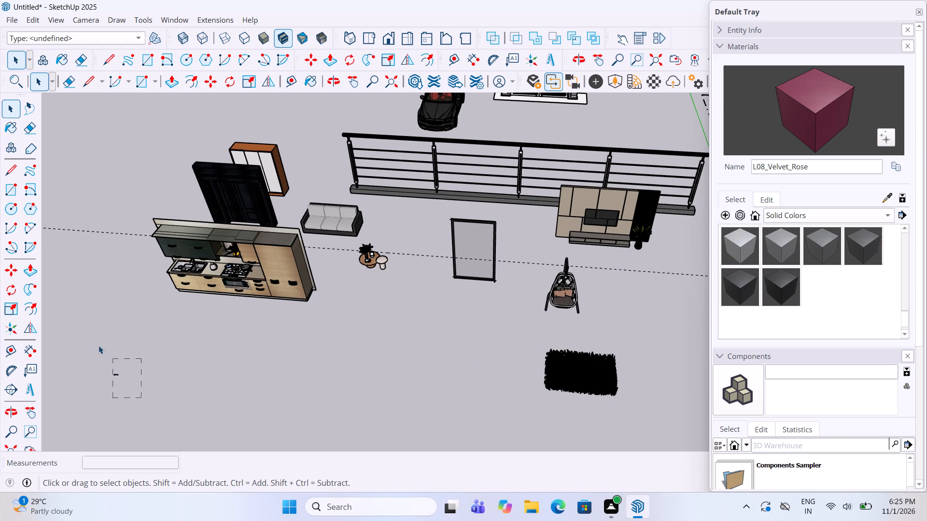
{"action": "left_click_drag", "start_coordinate": [98, 345], "coordinate": [99, 344]}
{"action": "key", "text": "Delete"}
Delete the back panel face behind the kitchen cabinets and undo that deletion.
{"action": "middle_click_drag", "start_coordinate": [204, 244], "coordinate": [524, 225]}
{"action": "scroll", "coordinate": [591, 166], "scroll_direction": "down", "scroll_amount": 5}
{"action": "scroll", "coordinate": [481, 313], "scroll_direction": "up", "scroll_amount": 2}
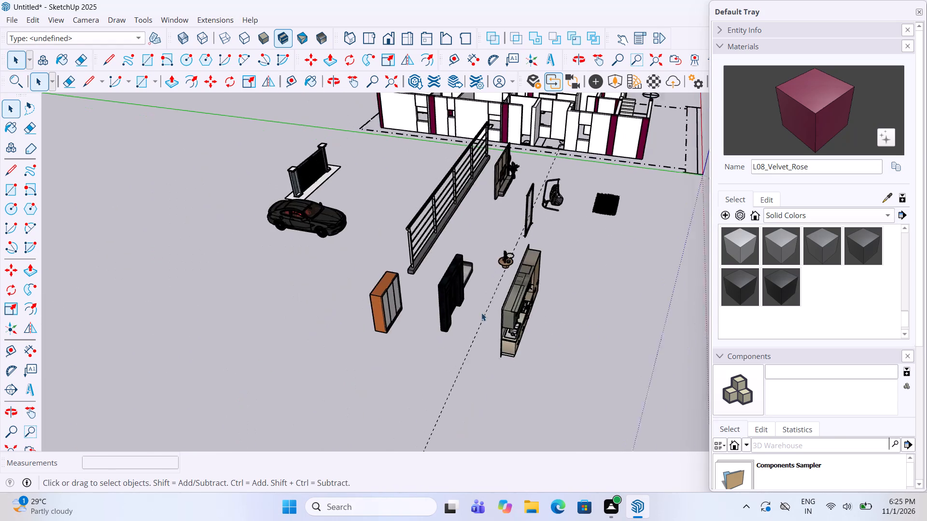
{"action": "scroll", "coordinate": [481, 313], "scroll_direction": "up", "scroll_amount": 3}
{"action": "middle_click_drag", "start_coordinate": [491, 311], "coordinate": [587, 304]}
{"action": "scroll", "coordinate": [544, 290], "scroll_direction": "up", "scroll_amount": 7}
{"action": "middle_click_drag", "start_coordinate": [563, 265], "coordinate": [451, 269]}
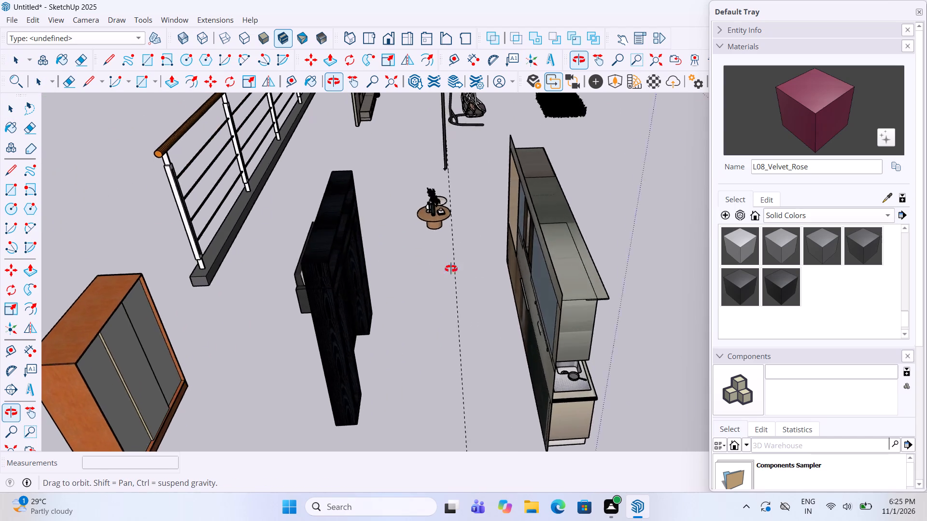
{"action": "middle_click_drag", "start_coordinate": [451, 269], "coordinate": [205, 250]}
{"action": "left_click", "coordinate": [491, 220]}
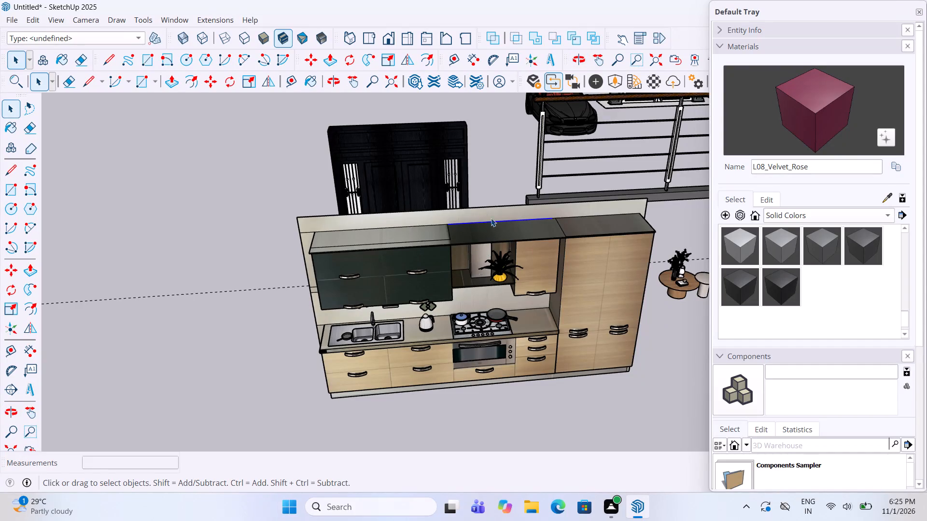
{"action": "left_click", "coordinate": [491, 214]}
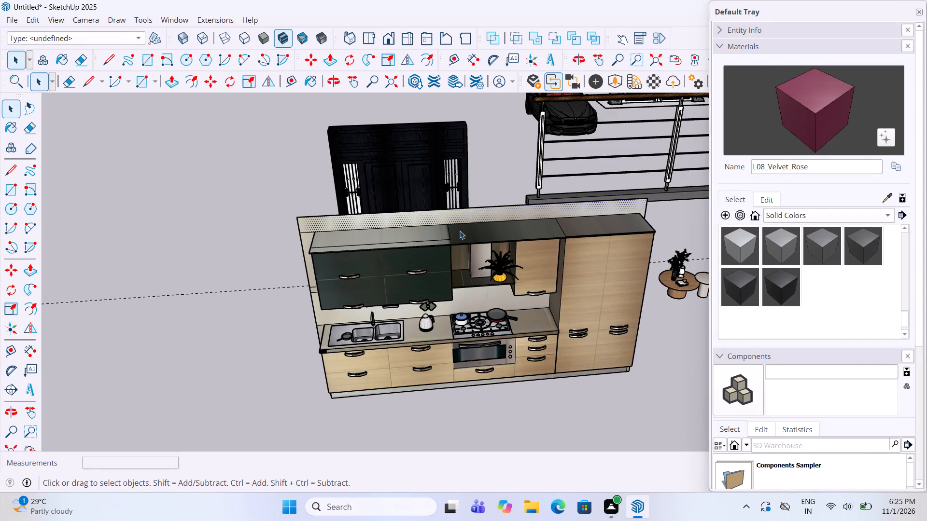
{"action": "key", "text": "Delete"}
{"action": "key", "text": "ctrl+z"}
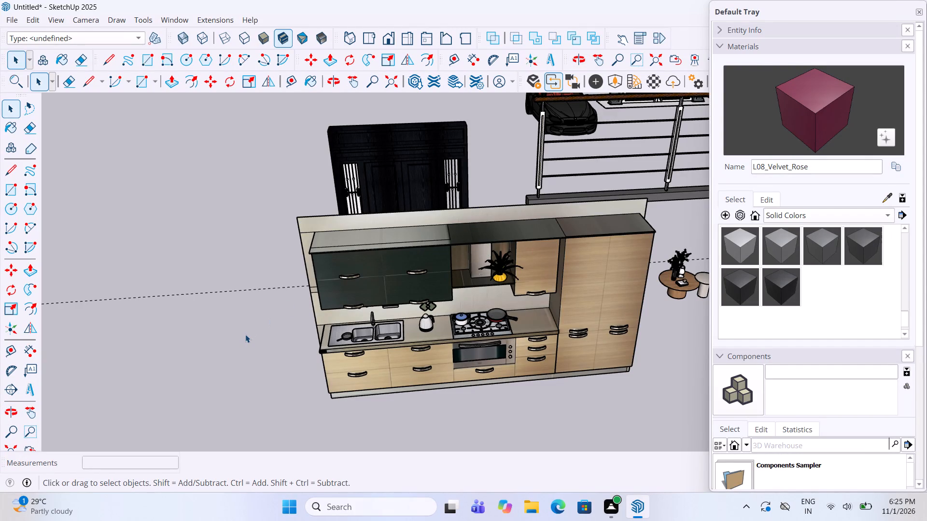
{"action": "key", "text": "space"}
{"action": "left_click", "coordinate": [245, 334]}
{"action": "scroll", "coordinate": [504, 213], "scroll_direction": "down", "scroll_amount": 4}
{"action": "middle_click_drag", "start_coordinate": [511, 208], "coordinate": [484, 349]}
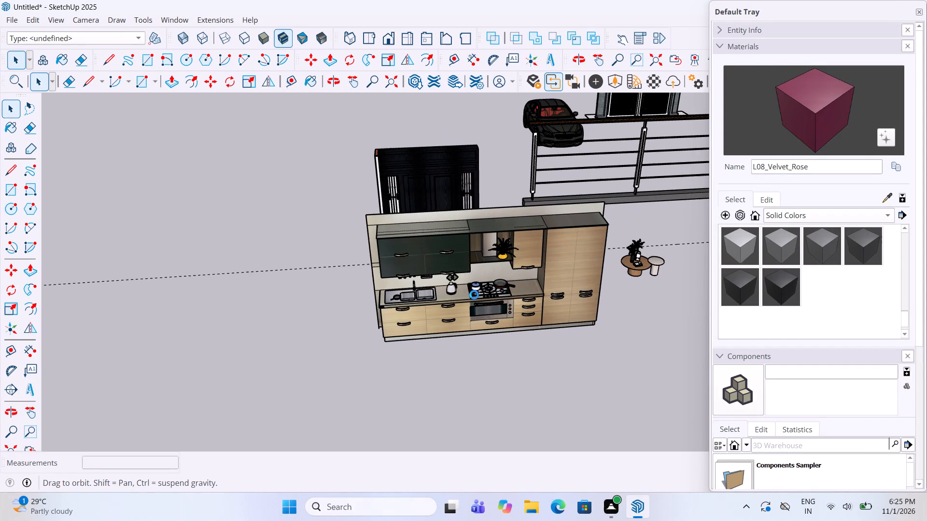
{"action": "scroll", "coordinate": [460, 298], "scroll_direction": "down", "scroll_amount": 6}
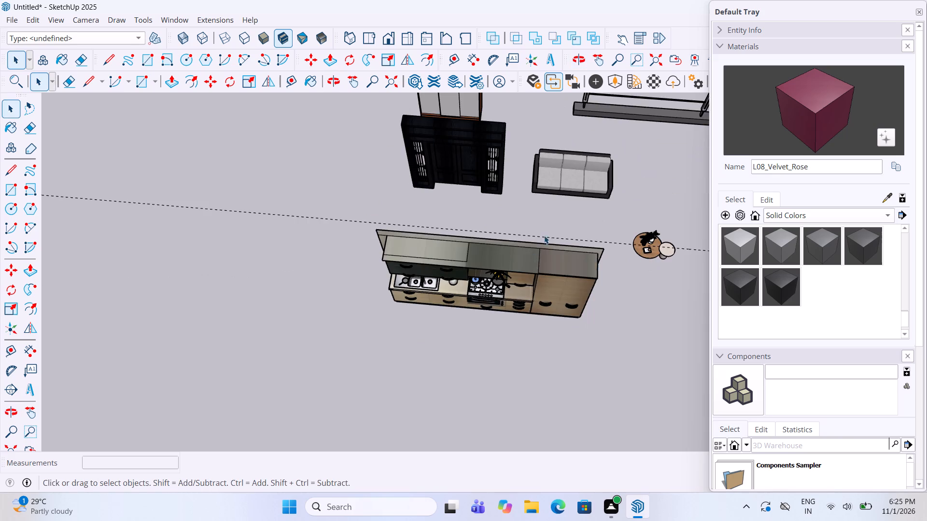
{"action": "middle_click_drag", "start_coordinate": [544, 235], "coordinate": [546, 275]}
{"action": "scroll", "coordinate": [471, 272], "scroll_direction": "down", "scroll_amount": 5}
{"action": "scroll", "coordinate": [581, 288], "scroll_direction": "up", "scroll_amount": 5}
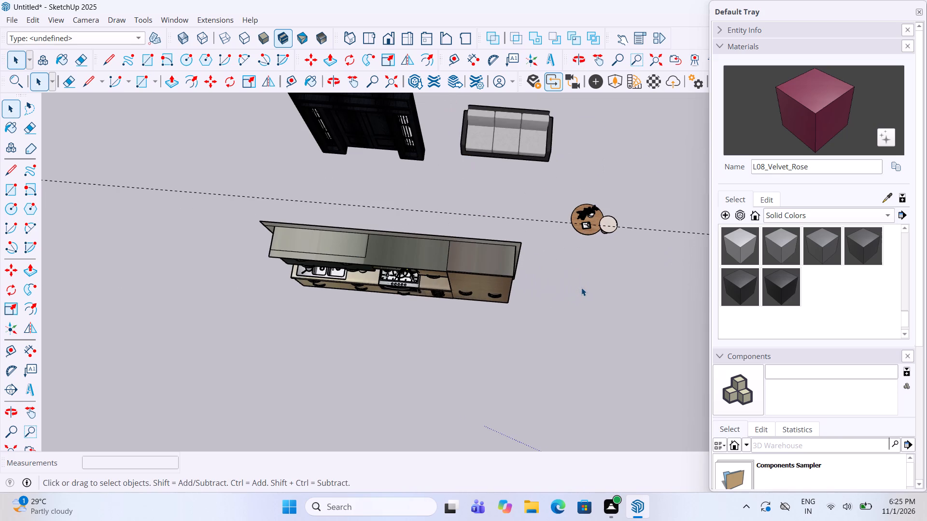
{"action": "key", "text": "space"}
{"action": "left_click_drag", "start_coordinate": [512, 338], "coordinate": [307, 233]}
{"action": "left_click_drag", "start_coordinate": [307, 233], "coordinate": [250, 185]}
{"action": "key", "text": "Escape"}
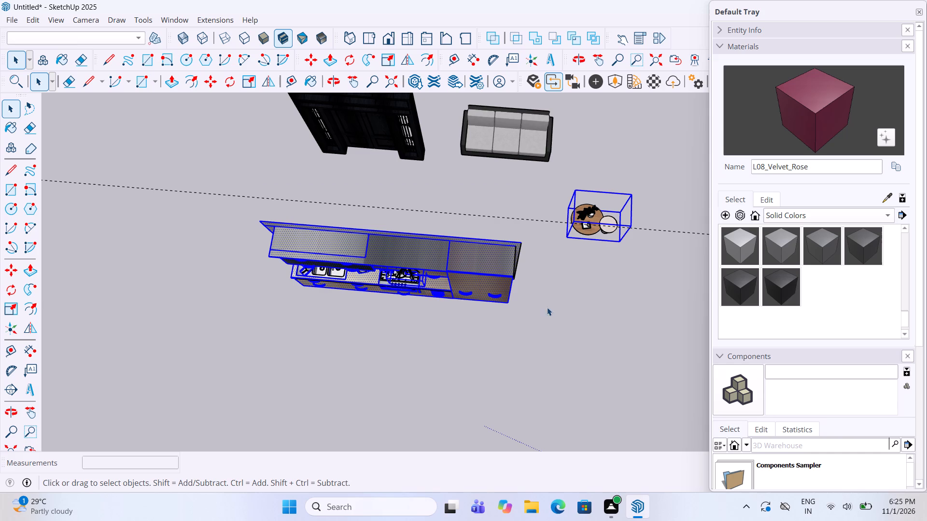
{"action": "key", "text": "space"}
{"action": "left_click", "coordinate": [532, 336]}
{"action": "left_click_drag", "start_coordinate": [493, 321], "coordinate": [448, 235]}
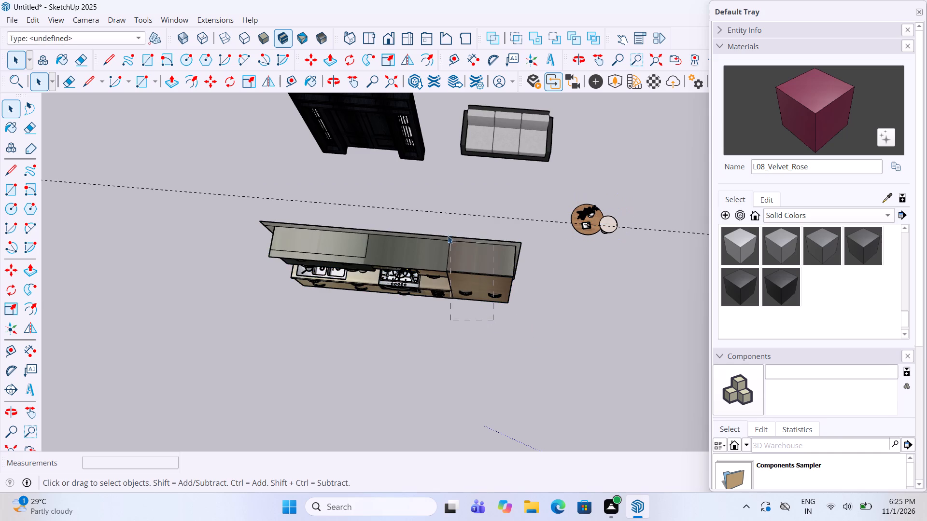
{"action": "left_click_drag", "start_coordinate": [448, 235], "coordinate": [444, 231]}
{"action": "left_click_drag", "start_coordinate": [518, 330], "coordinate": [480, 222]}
Select all the kitchen cabinets, fittings and back panel and combine them into a single group.
{"action": "scroll", "coordinate": [528, 280], "scroll_direction": "down", "scroll_amount": 3}
{"action": "middle_click_drag", "start_coordinate": [528, 286], "coordinate": [535, 258]}
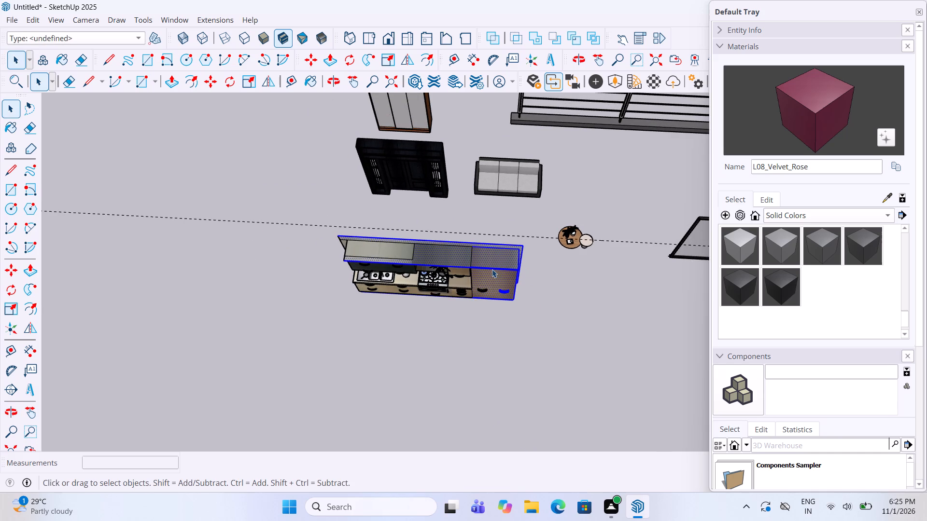
{"action": "left_click_drag", "start_coordinate": [327, 226], "coordinate": [344, 237]}
{"action": "left_click_drag", "start_coordinate": [344, 237], "coordinate": [532, 362]}
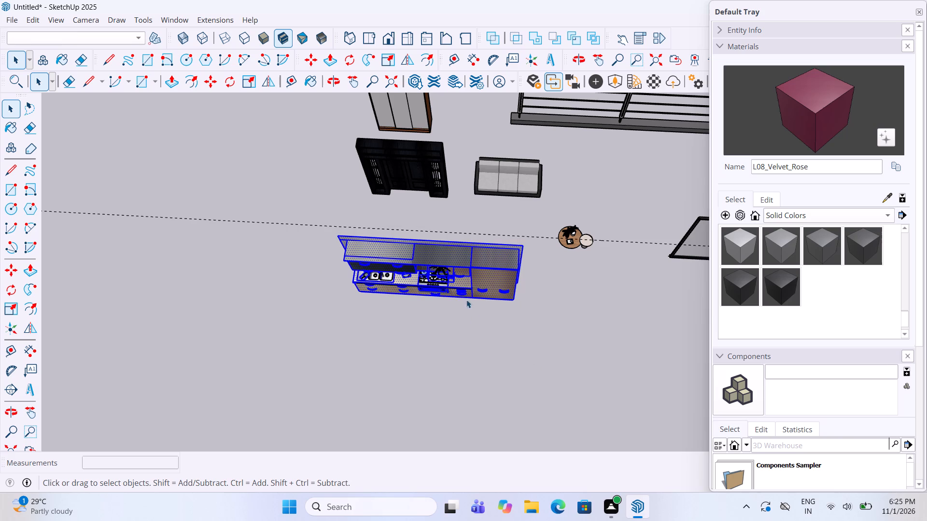
{"action": "right_click", "coordinate": [466, 269]}
{"action": "left_click", "coordinate": [502, 129]}
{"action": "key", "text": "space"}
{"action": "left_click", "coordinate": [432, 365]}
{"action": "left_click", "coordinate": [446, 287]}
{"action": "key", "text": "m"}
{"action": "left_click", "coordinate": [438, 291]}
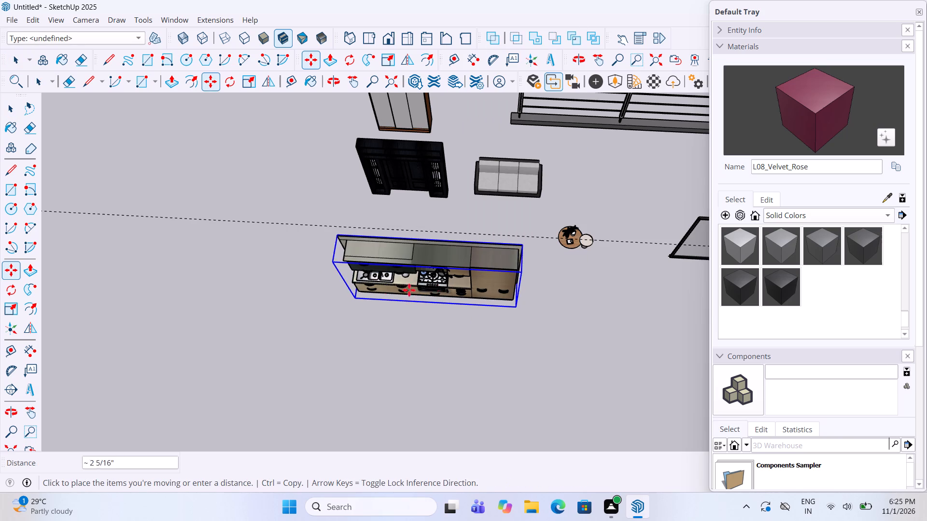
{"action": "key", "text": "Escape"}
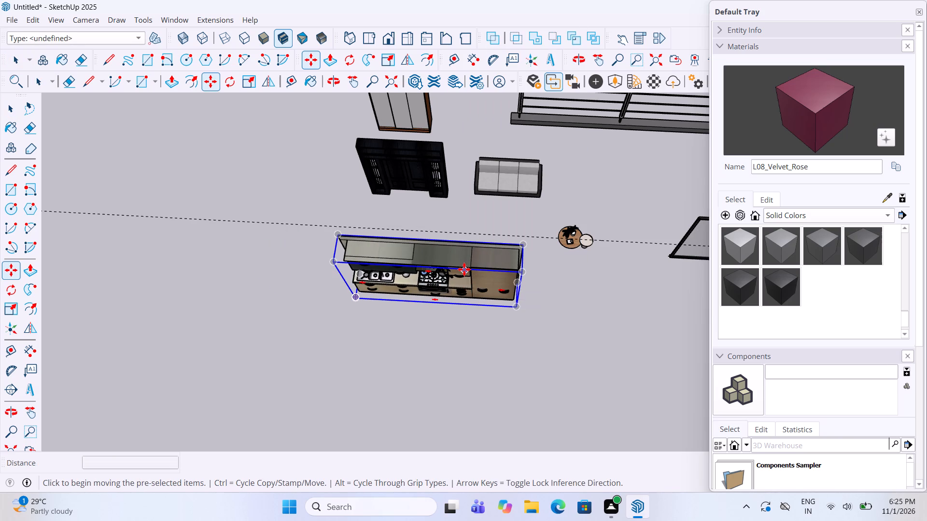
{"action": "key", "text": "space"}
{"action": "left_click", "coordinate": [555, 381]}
Import the CS300DRT+693x451x763 toilet model from Downloads and place it on open ground beside the wardrobe and main door.
{"action": "scroll", "coordinate": [476, 321], "scroll_direction": "down", "scroll_amount": 8}
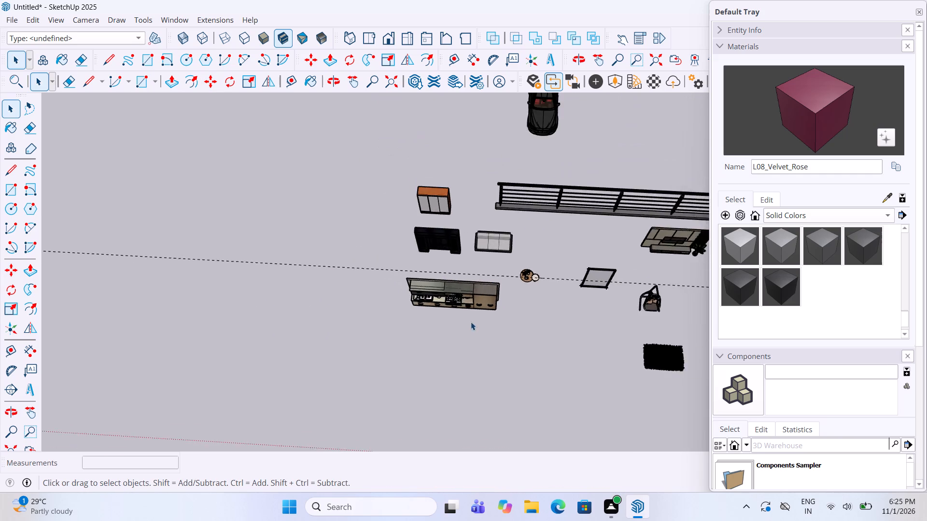
{"action": "scroll", "coordinate": [471, 322], "scroll_direction": "down", "scroll_amount": 5}
{"action": "middle_click_drag", "start_coordinate": [467, 310], "coordinate": [468, 275]}
{"action": "scroll", "coordinate": [468, 274], "scroll_direction": "up", "scroll_amount": 3}
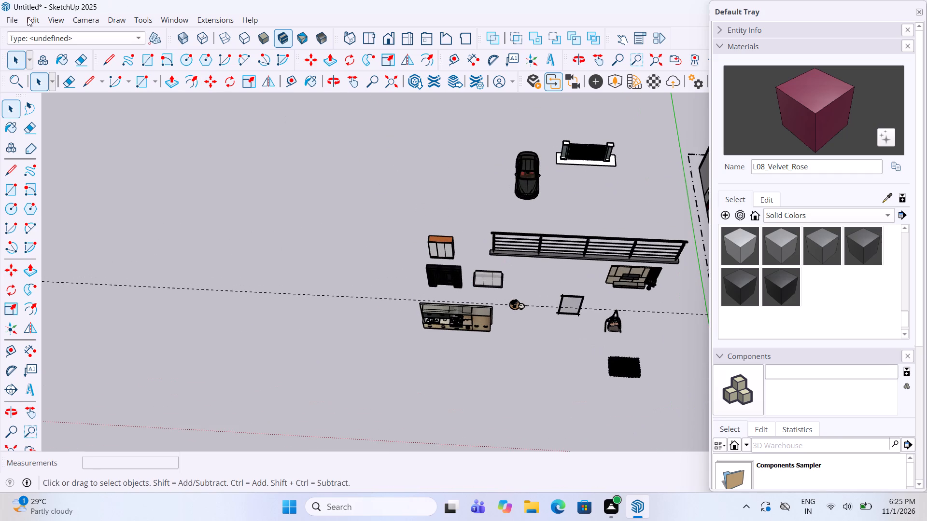
{"action": "left_click", "coordinate": [14, 16]}
{"action": "left_click", "coordinate": [40, 183]}
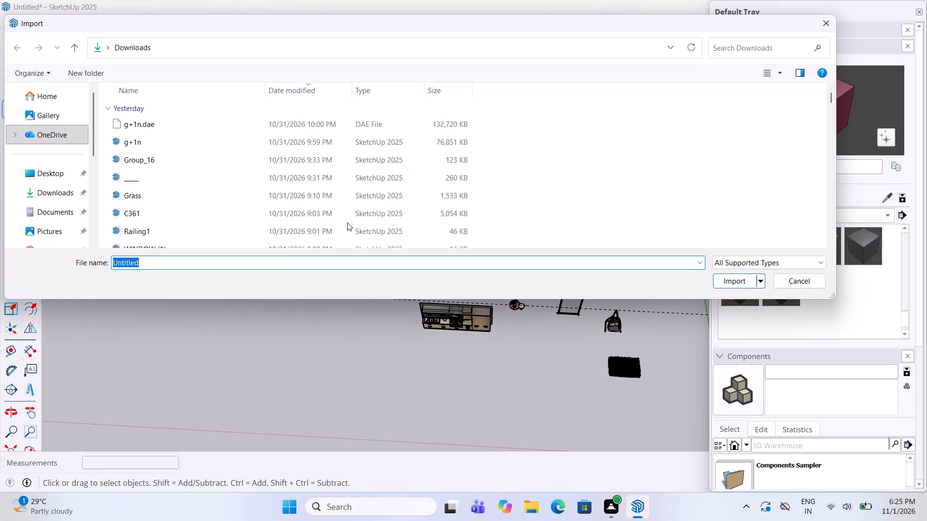
{"action": "scroll", "coordinate": [291, 206], "scroll_direction": "down", "scroll_amount": 1}
{"action": "scroll", "coordinate": [215, 170], "scroll_direction": "down", "scroll_amount": 11}
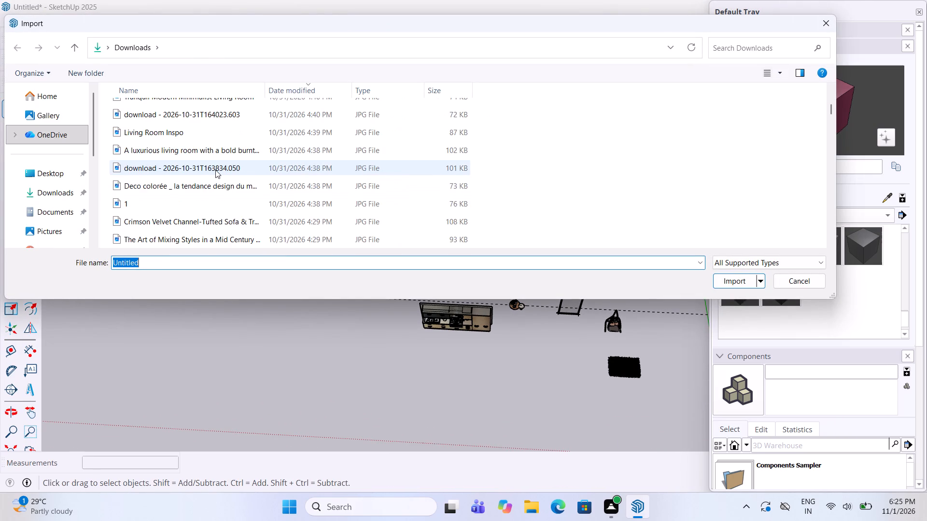
{"action": "scroll", "coordinate": [215, 170], "scroll_direction": "down", "scroll_amount": 13}
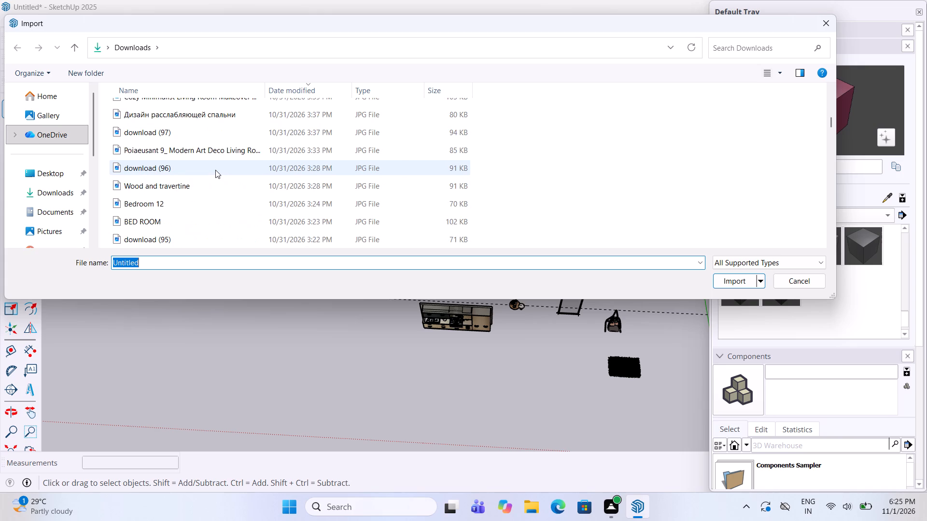
{"action": "scroll", "coordinate": [215, 170], "scroll_direction": "down", "scroll_amount": 12}
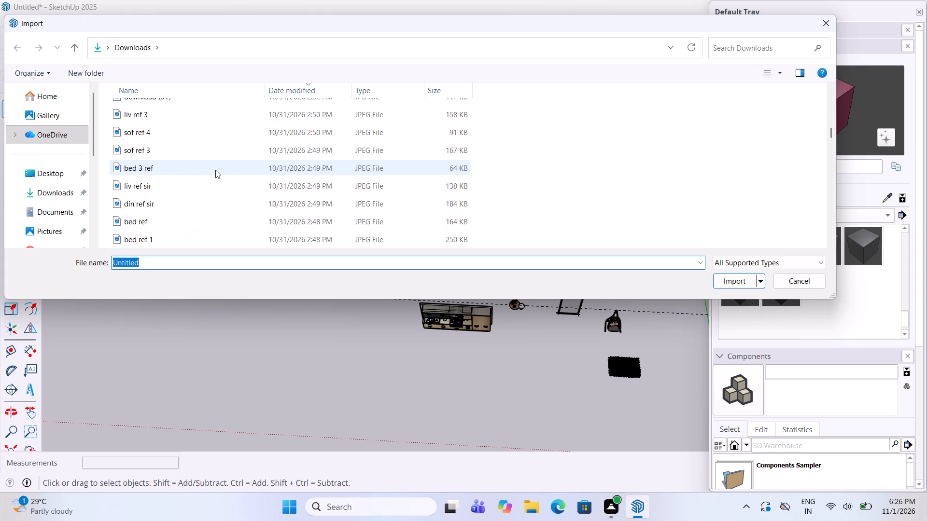
{"action": "scroll", "coordinate": [215, 170], "scroll_direction": "down", "scroll_amount": 11}
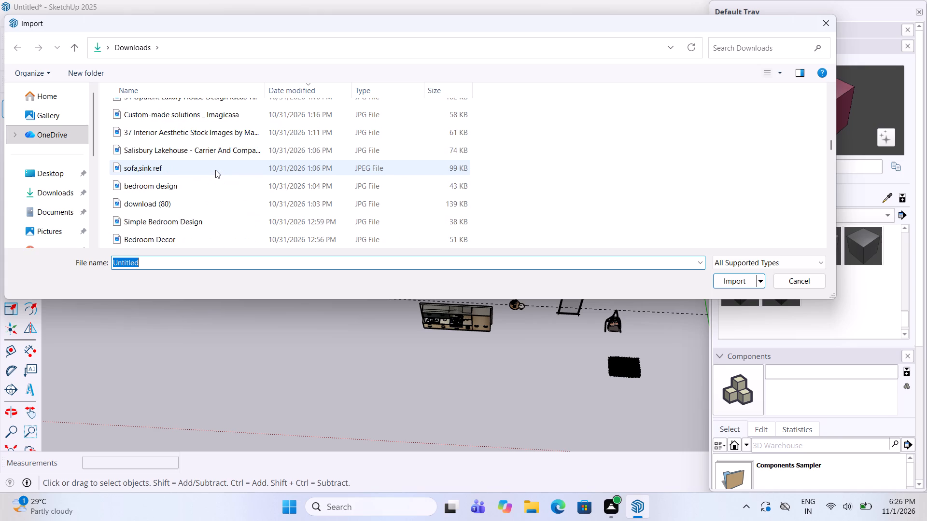
{"action": "scroll", "coordinate": [215, 170], "scroll_direction": "down", "scroll_amount": 15}
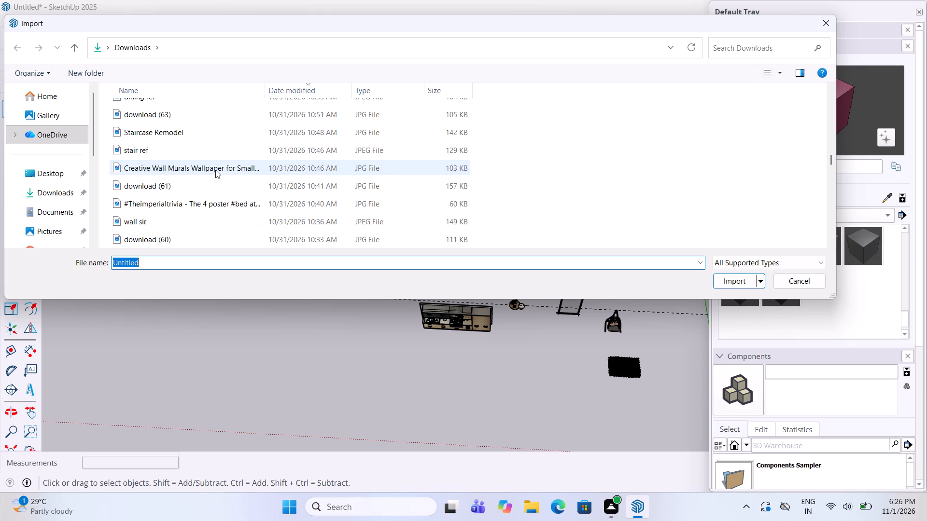
{"action": "scroll", "coordinate": [215, 170], "scroll_direction": "down", "scroll_amount": 5}
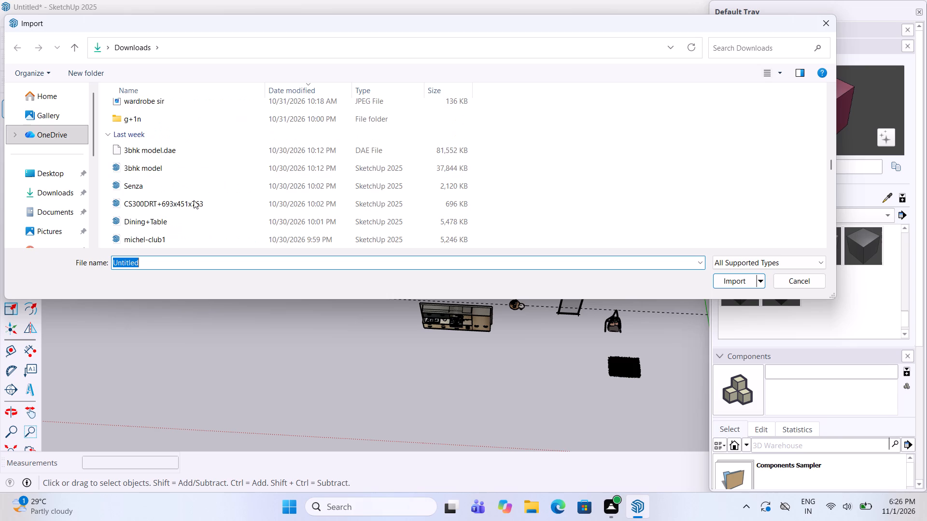
{"action": "left_click", "coordinate": [189, 204]}
{"action": "left_click", "coordinate": [741, 281]}
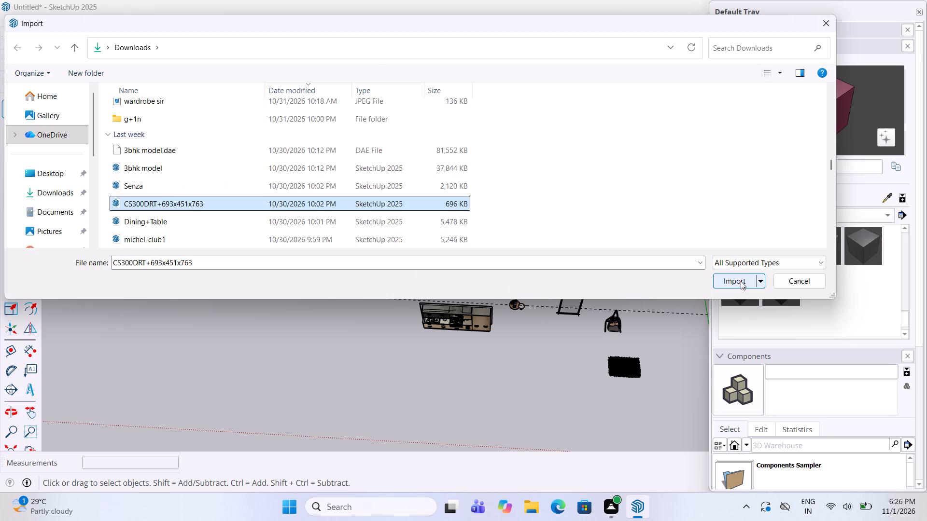
{"action": "scroll", "coordinate": [393, 267], "scroll_direction": "up", "scroll_amount": 3}
{"action": "left_click", "coordinate": [393, 275]}
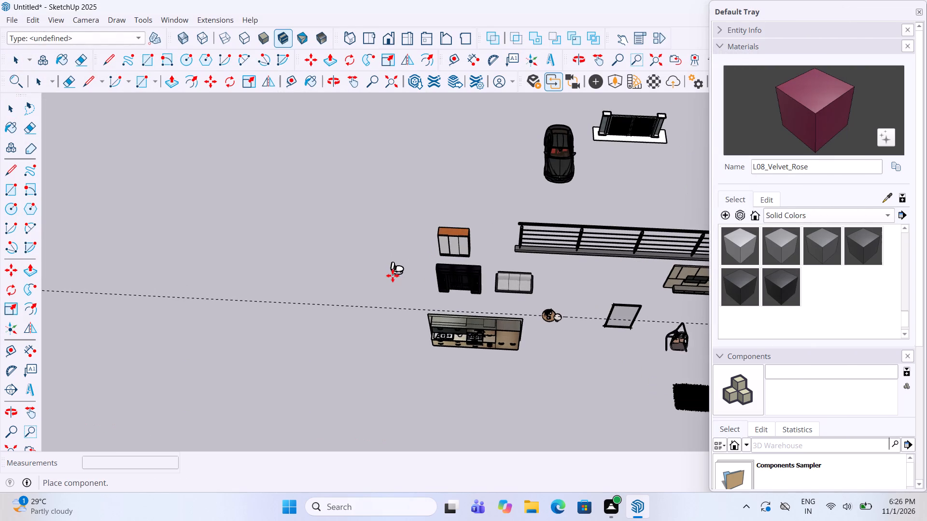
Import the Dining+Table model from Downloads and place it beside the sink end of the kitchen unit.
{"action": "left_click", "coordinate": [13, 22]}
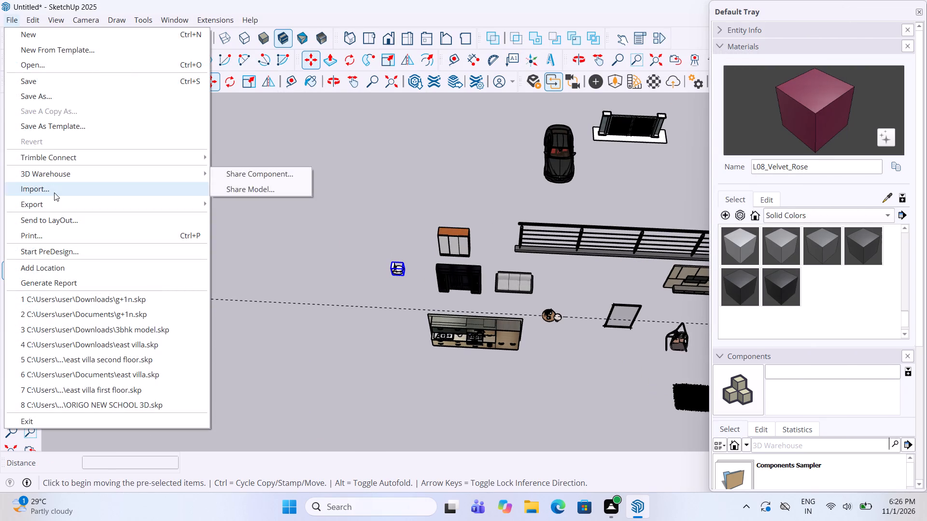
{"action": "left_click", "coordinate": [54, 192]}
{"action": "scroll", "coordinate": [319, 175], "scroll_direction": "down", "scroll_amount": 19}
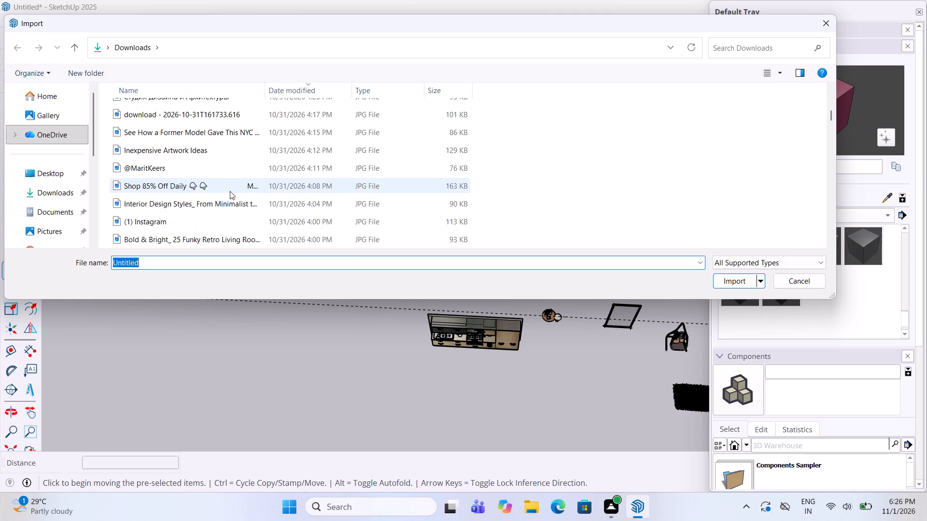
{"action": "scroll", "coordinate": [230, 191], "scroll_direction": "down", "scroll_amount": 18}
{"action": "scroll", "coordinate": [230, 191], "scroll_direction": "down", "scroll_amount": 11}
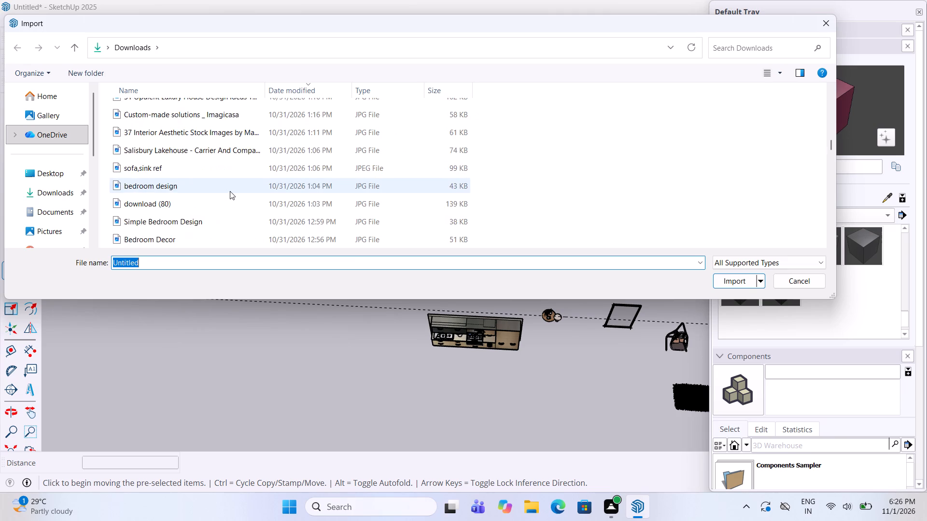
{"action": "scroll", "coordinate": [230, 191], "scroll_direction": "down", "scroll_amount": 16}
{"action": "scroll", "coordinate": [230, 191], "scroll_direction": "down", "scroll_amount": 6}
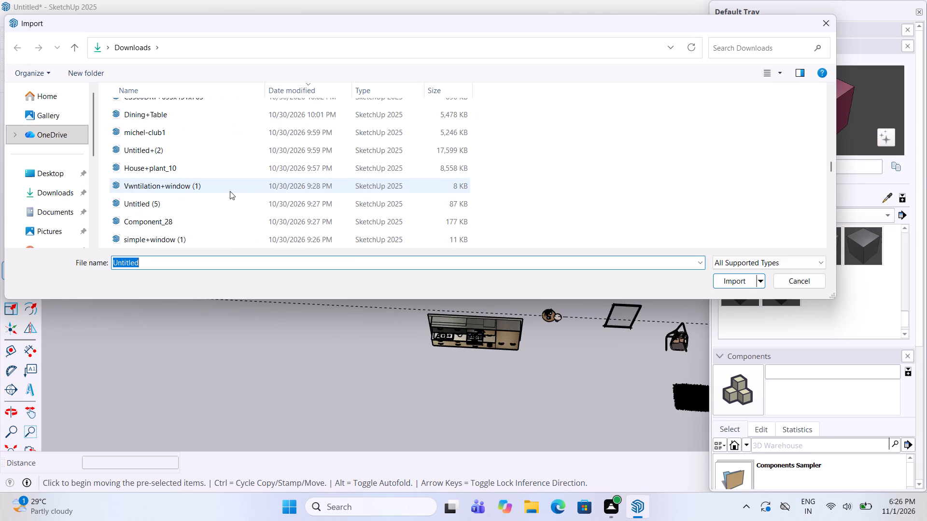
{"action": "scroll", "coordinate": [230, 191], "scroll_direction": "down", "scroll_amount": 1}
{"action": "scroll", "coordinate": [230, 191], "scroll_direction": "up", "scroll_amount": 3}
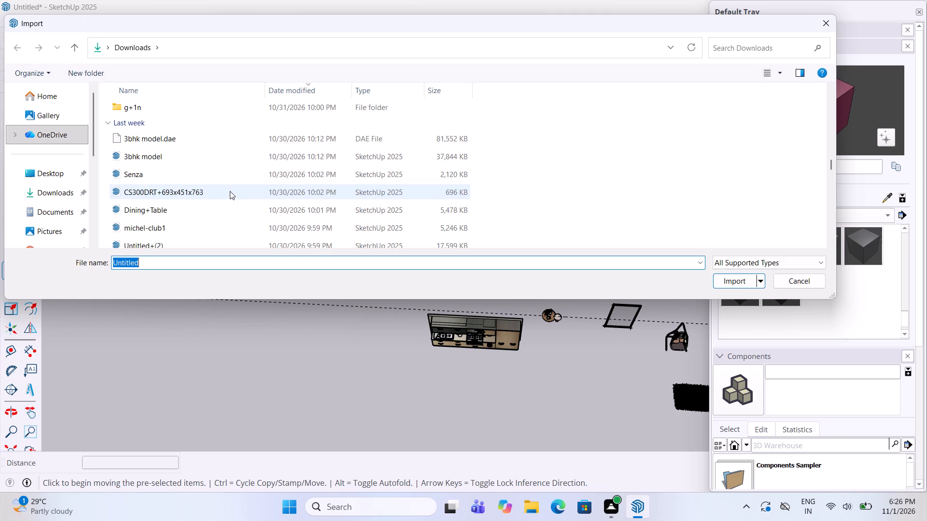
{"action": "left_click", "coordinate": [177, 211]}
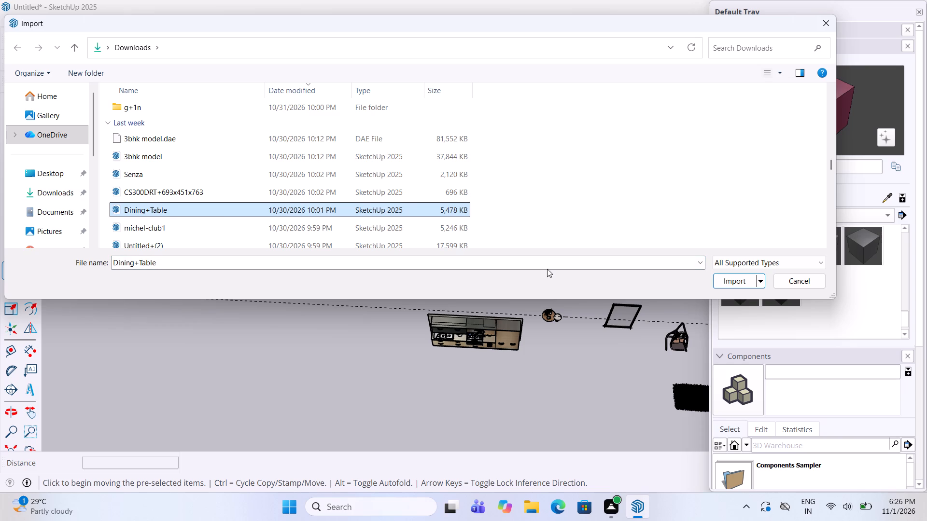
{"action": "left_click", "coordinate": [720, 282]}
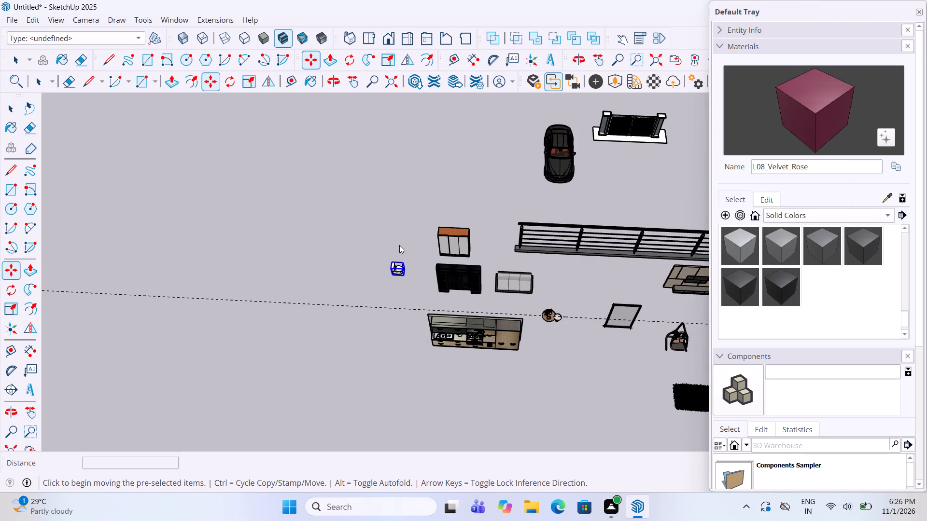
{"action": "scroll", "coordinate": [476, 261], "scroll_direction": "down", "scroll_amount": 4}
{"action": "scroll", "coordinate": [470, 330], "scroll_direction": "up", "scroll_amount": 3}
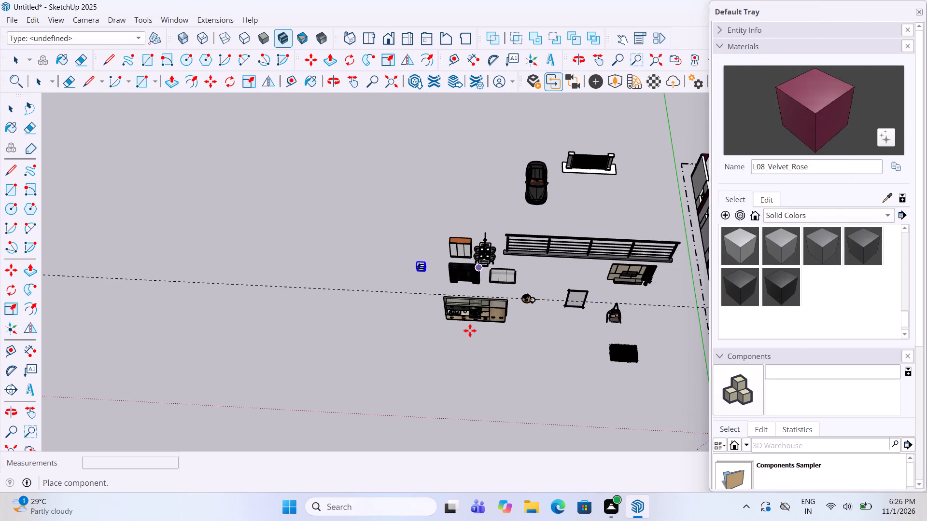
{"action": "scroll", "coordinate": [470, 330], "scroll_direction": "up", "scroll_amount": 1}
{"action": "left_click", "coordinate": [395, 324]}
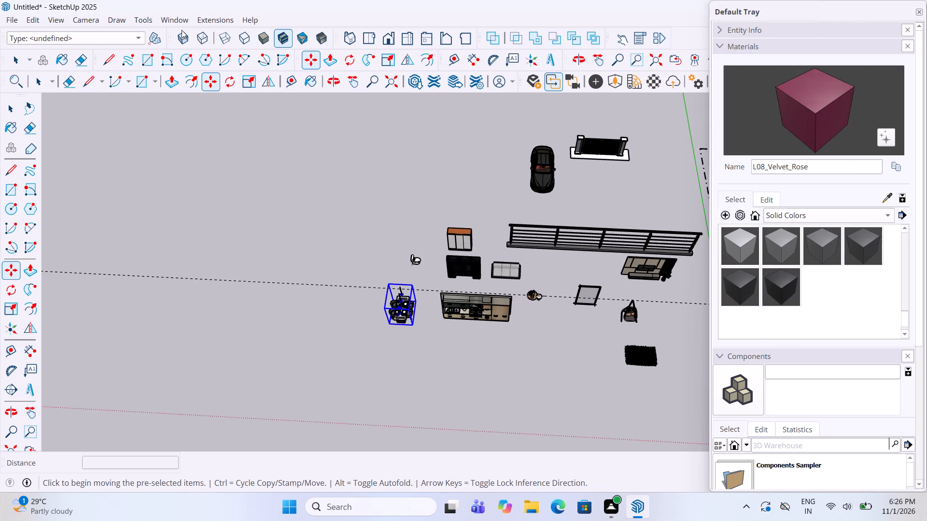
Import the michel-club1 corner sofa model from Downloads and place it in front of the kitchen unit.
{"action": "left_click", "coordinate": [9, 17]}
{"action": "left_click", "coordinate": [56, 190]}
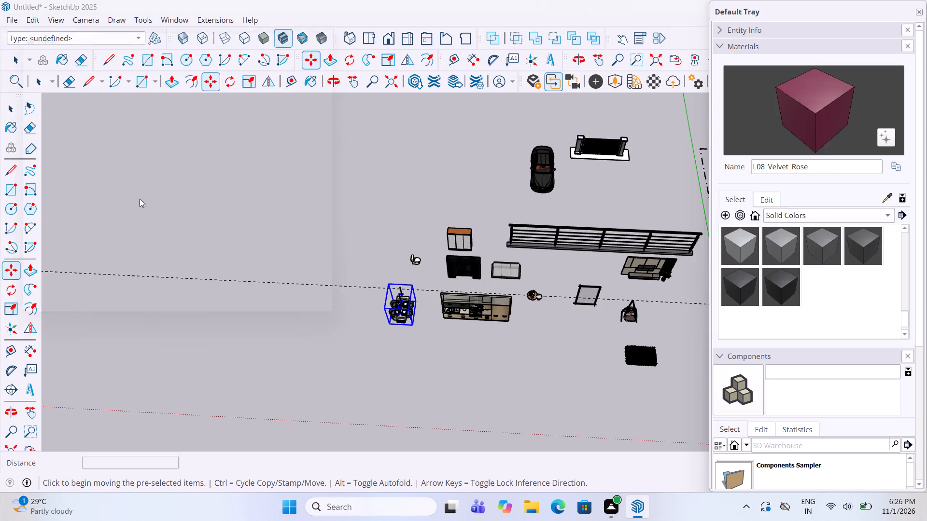
{"action": "scroll", "coordinate": [213, 180], "scroll_direction": "down", "scroll_amount": 4}
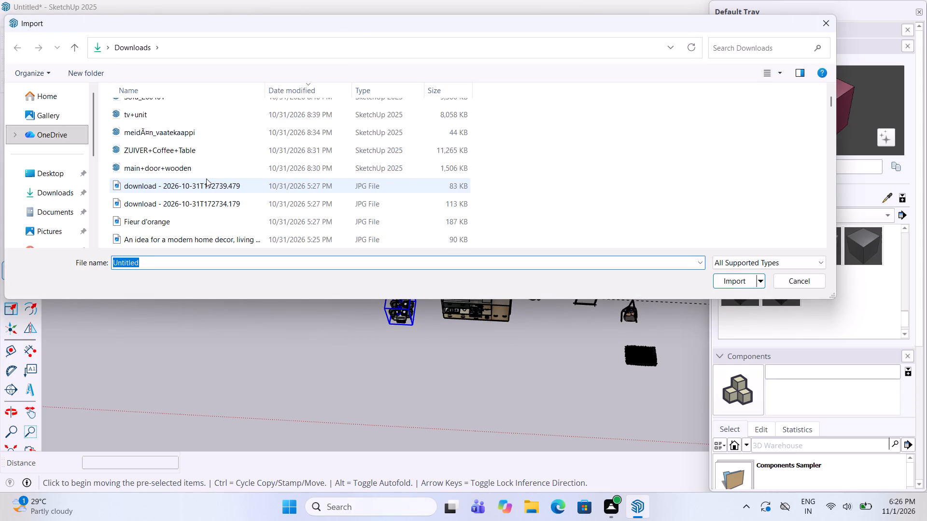
{"action": "scroll", "coordinate": [206, 178], "scroll_direction": "down", "scroll_amount": 13}
{"action": "scroll", "coordinate": [206, 178], "scroll_direction": "down", "scroll_amount": 13}
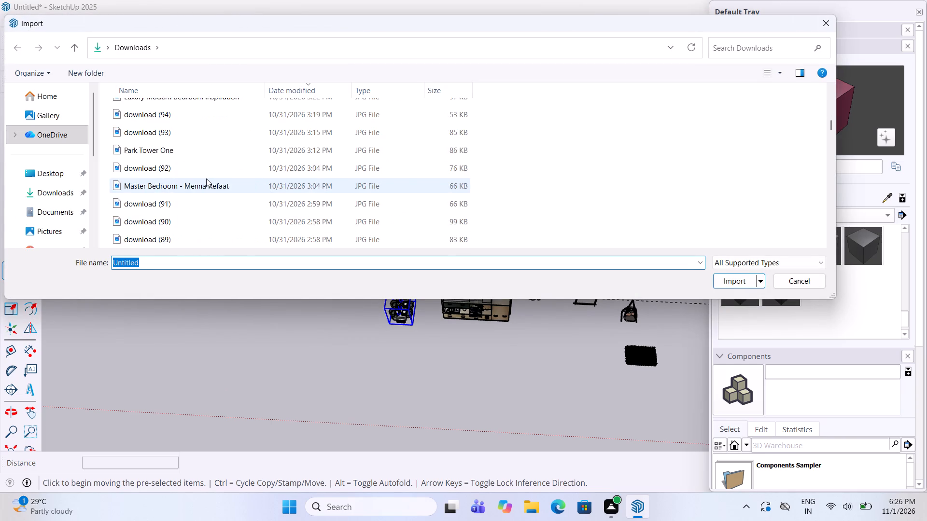
{"action": "scroll", "coordinate": [206, 178], "scroll_direction": "down", "scroll_amount": 16}
{"action": "scroll", "coordinate": [206, 178], "scroll_direction": "down", "scroll_amount": 12}
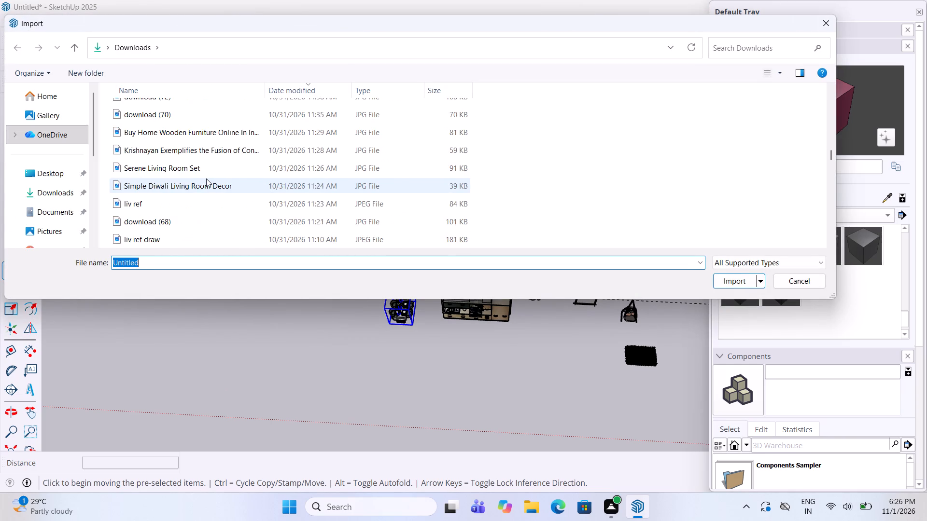
{"action": "scroll", "coordinate": [206, 178], "scroll_direction": "down", "scroll_amount": 14}
{"action": "scroll", "coordinate": [206, 178], "scroll_direction": "up", "scroll_amount": 2}
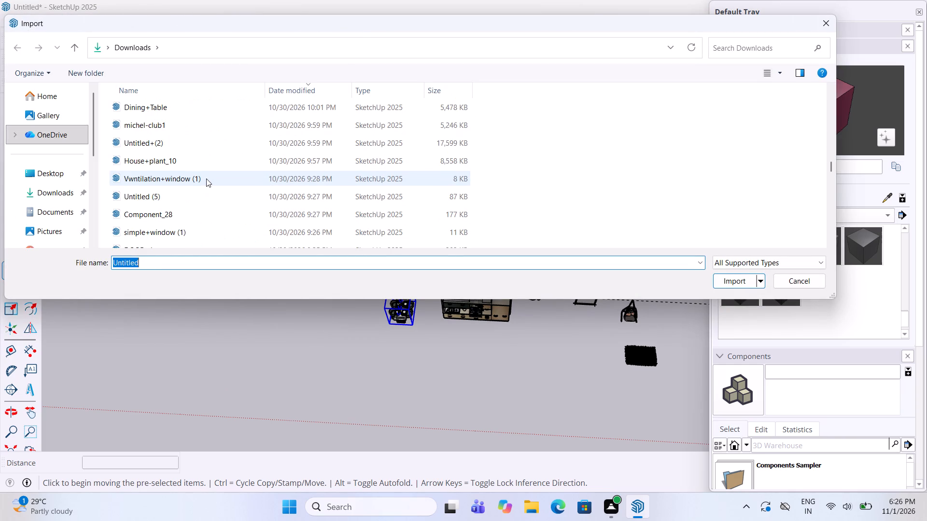
{"action": "scroll", "coordinate": [206, 178], "scroll_direction": "up", "scroll_amount": 1}
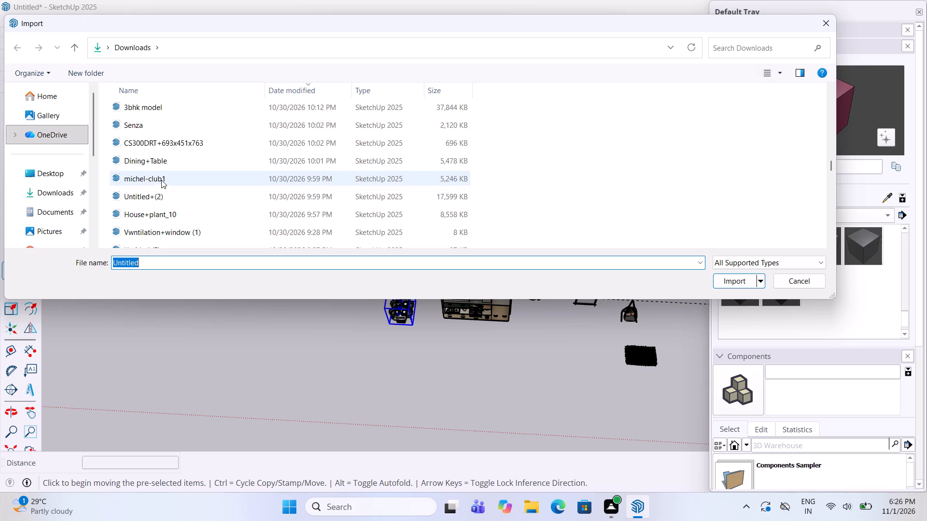
{"action": "left_click", "coordinate": [161, 183]}
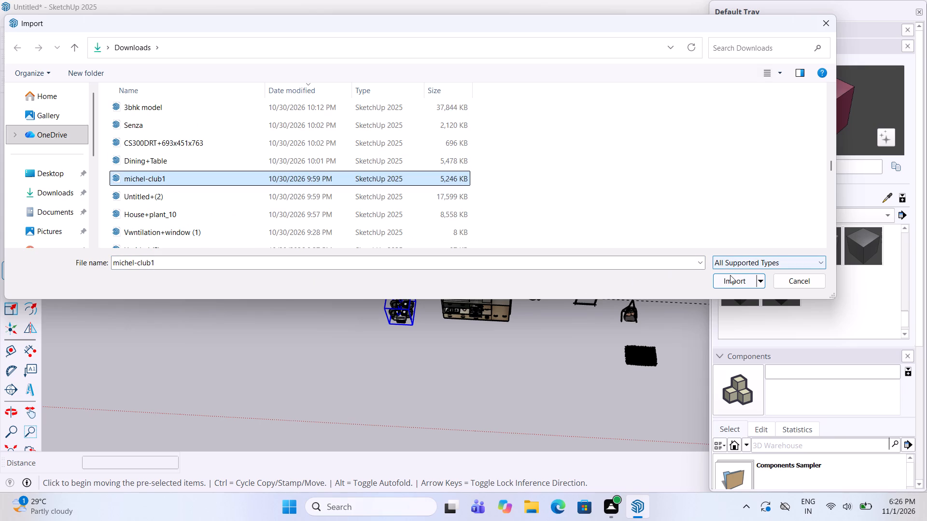
{"action": "left_click", "coordinate": [734, 286]}
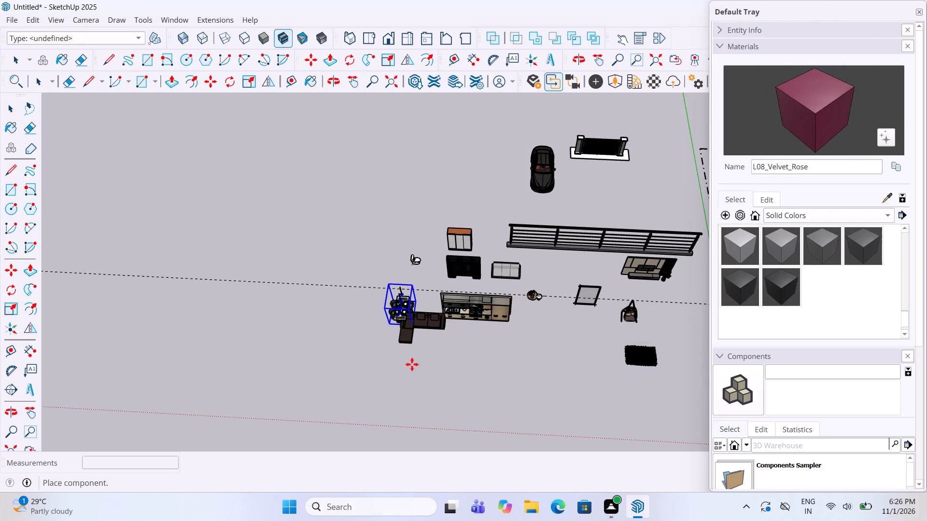
{"action": "left_click", "coordinate": [436, 370]}
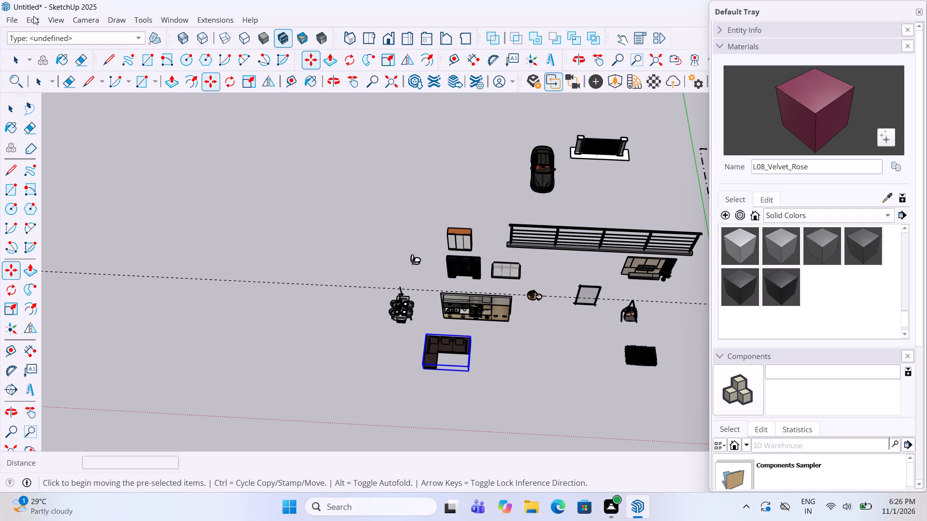
Import the Untitled+(2) bed model from Downloads and place it beside the corner sofa.
{"action": "left_click", "coordinate": [13, 16]}
{"action": "left_click", "coordinate": [53, 175]}
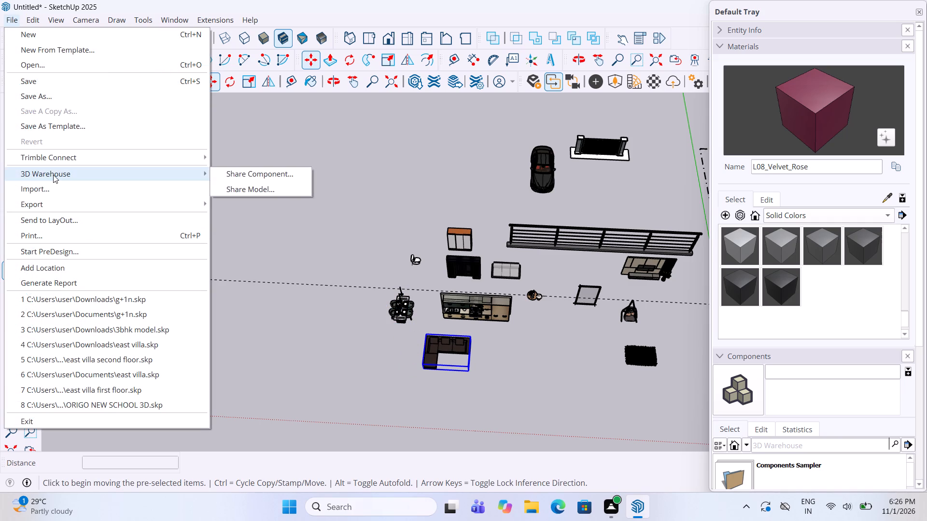
{"action": "left_click", "coordinate": [52, 189]}
{"action": "scroll", "coordinate": [384, 196], "scroll_direction": "down", "scroll_amount": 6}
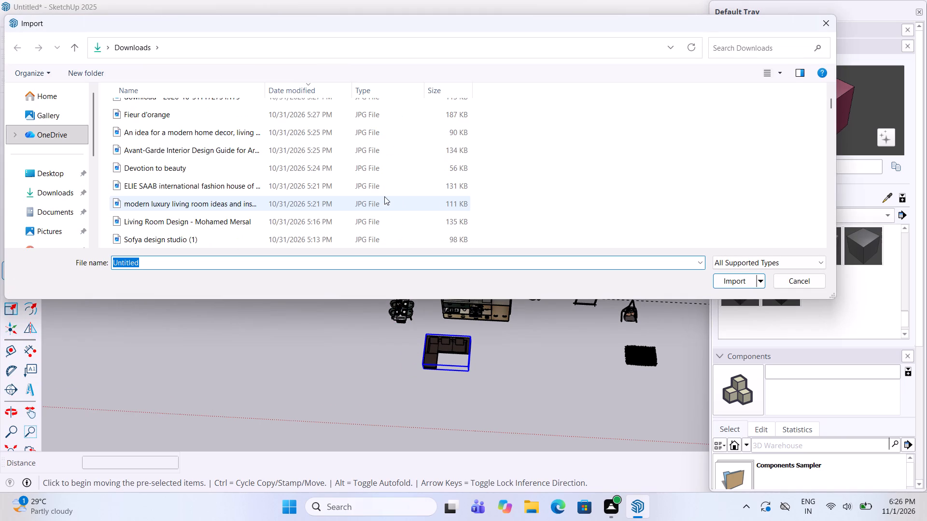
{"action": "scroll", "coordinate": [384, 196], "scroll_direction": "down", "scroll_amount": 6}
{"action": "scroll", "coordinate": [384, 196], "scroll_direction": "down", "scroll_amount": 20}
{"action": "scroll", "coordinate": [384, 196], "scroll_direction": "down", "scroll_amount": 4}
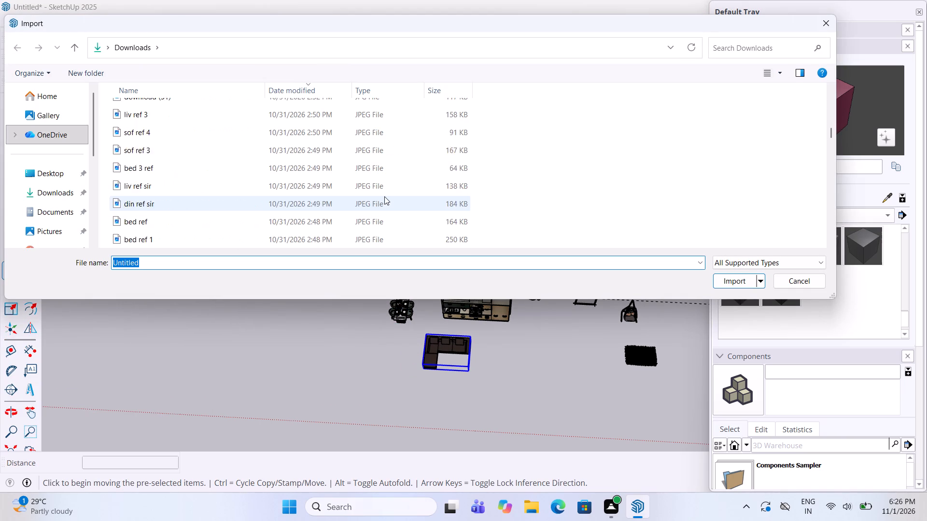
{"action": "scroll", "coordinate": [384, 196], "scroll_direction": "down", "scroll_amount": 12}
{"action": "scroll", "coordinate": [294, 157], "scroll_direction": "down", "scroll_amount": 5}
{"action": "scroll", "coordinate": [249, 174], "scroll_direction": "down", "scroll_amount": 12}
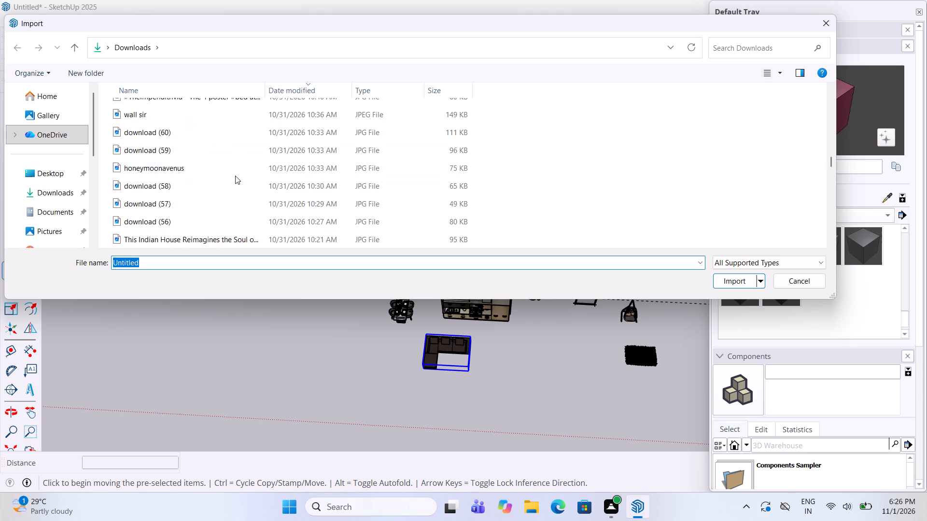
{"action": "scroll", "coordinate": [235, 176], "scroll_direction": "down", "scroll_amount": 5}
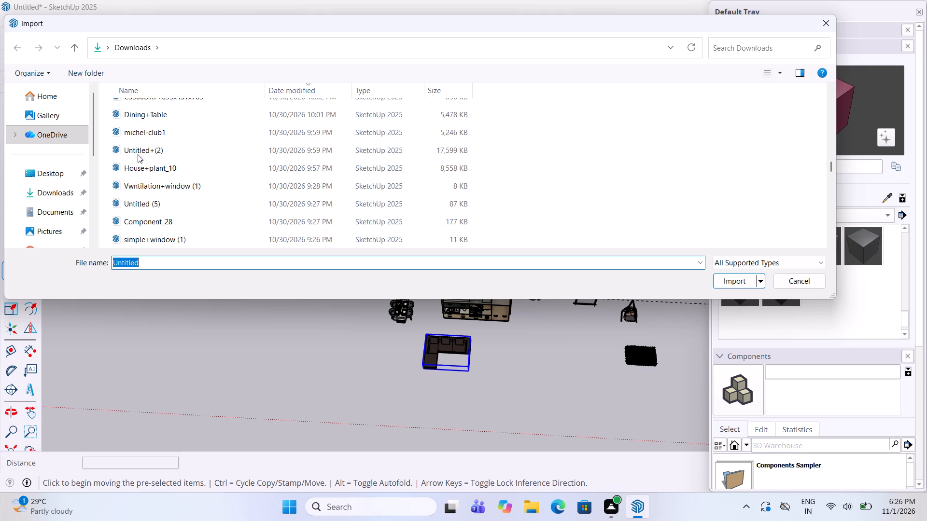
{"action": "left_click", "coordinate": [131, 150]}
{"action": "left_click", "coordinate": [736, 281]}
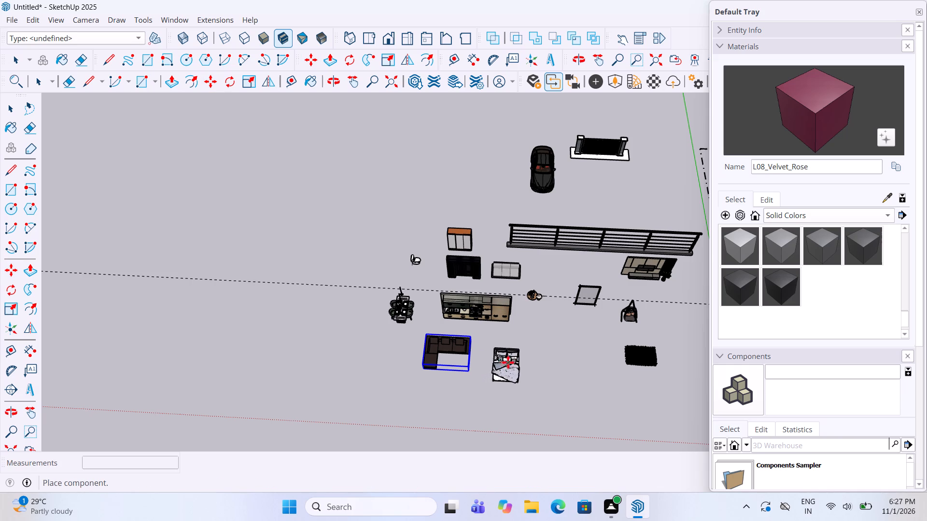
{"action": "left_click", "coordinate": [515, 359]}
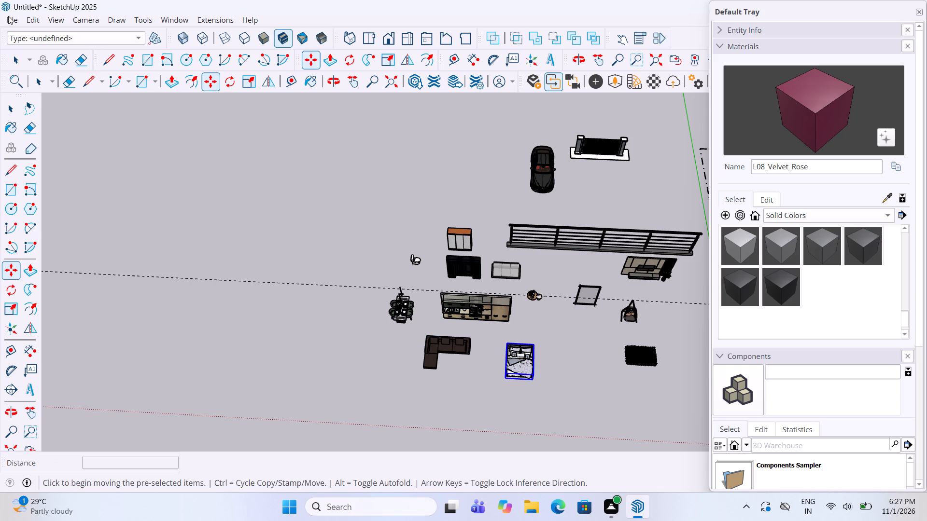
Import the House+plant_10 model from Downloads and place it on open ground near the dining table and corner sofa.
{"action": "left_click", "coordinate": [14, 19]}
{"action": "left_click", "coordinate": [56, 190]}
{"action": "scroll", "coordinate": [243, 184], "scroll_direction": "down", "scroll_amount": 2}
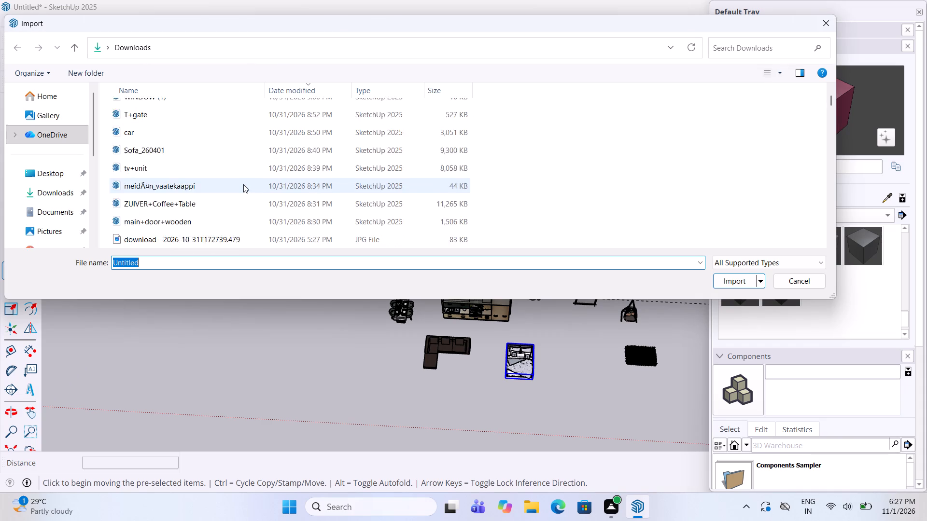
{"action": "scroll", "coordinate": [243, 184], "scroll_direction": "down", "scroll_amount": 20}
{"action": "scroll", "coordinate": [243, 184], "scroll_direction": "down", "scroll_amount": 15}
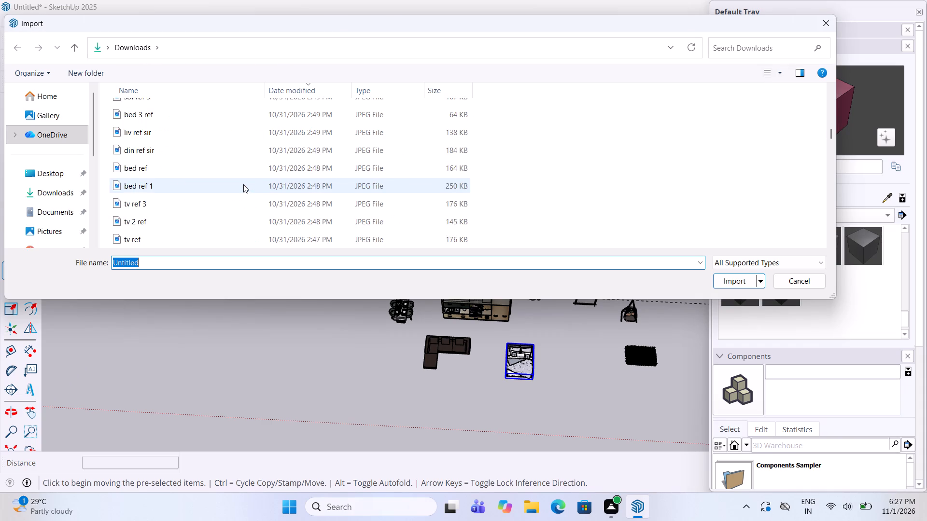
{"action": "scroll", "coordinate": [243, 184], "scroll_direction": "down", "scroll_amount": 19}
{"action": "scroll", "coordinate": [243, 184], "scroll_direction": "down", "scroll_amount": 6}
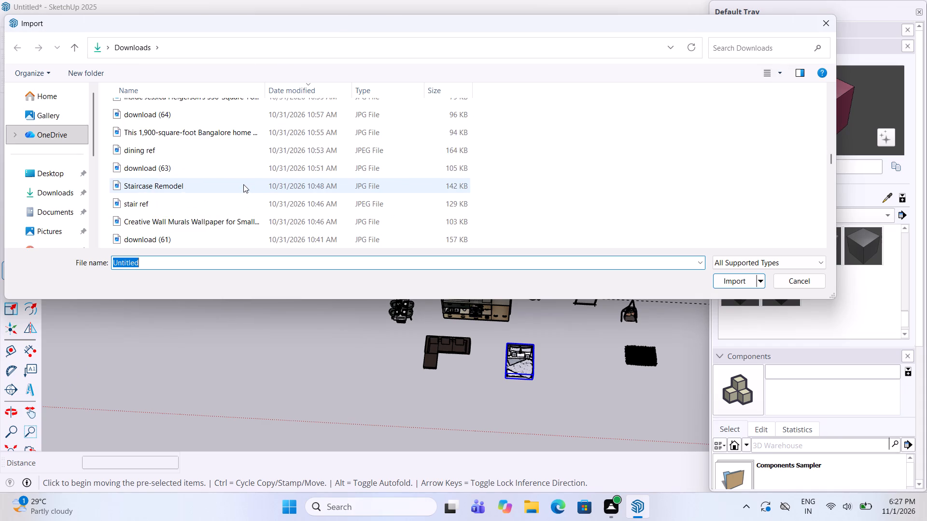
{"action": "scroll", "coordinate": [243, 184], "scroll_direction": "down", "scroll_amount": 9}
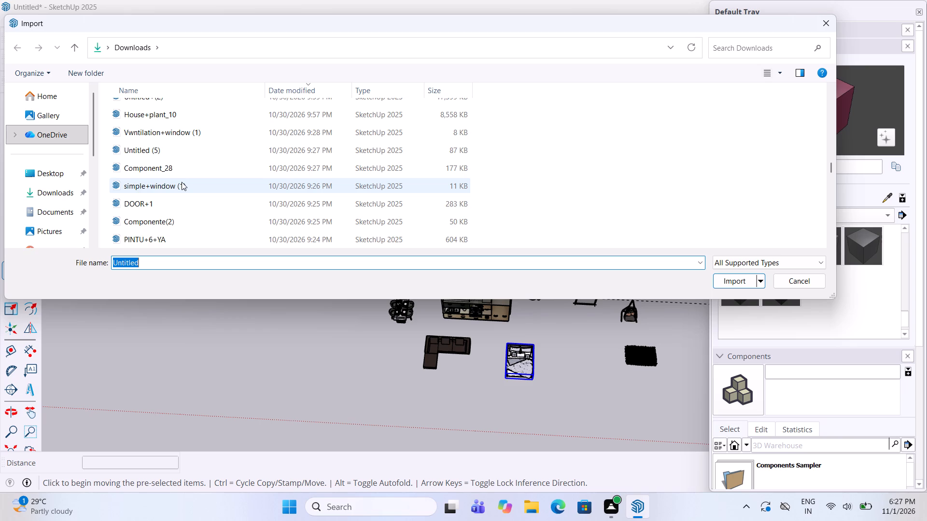
{"action": "scroll", "coordinate": [182, 182], "scroll_direction": "up", "scroll_amount": 4}
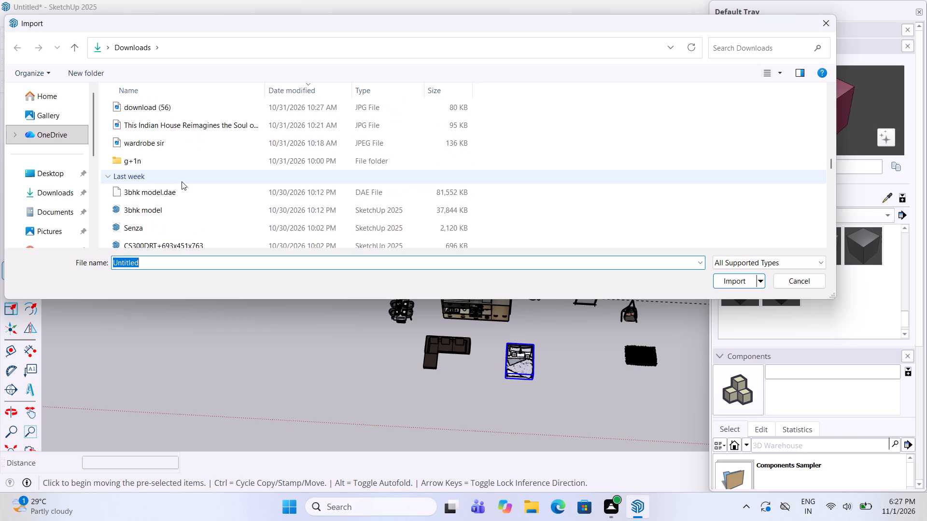
{"action": "scroll", "coordinate": [182, 181], "scroll_direction": "down", "scroll_amount": 3}
{"action": "left_click", "coordinate": [164, 168]}
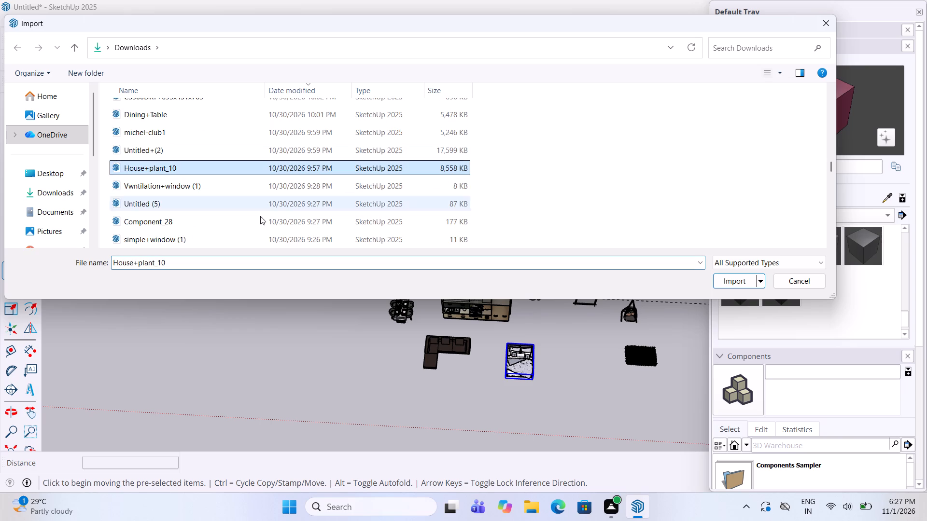
{"action": "left_click", "coordinate": [745, 284]}
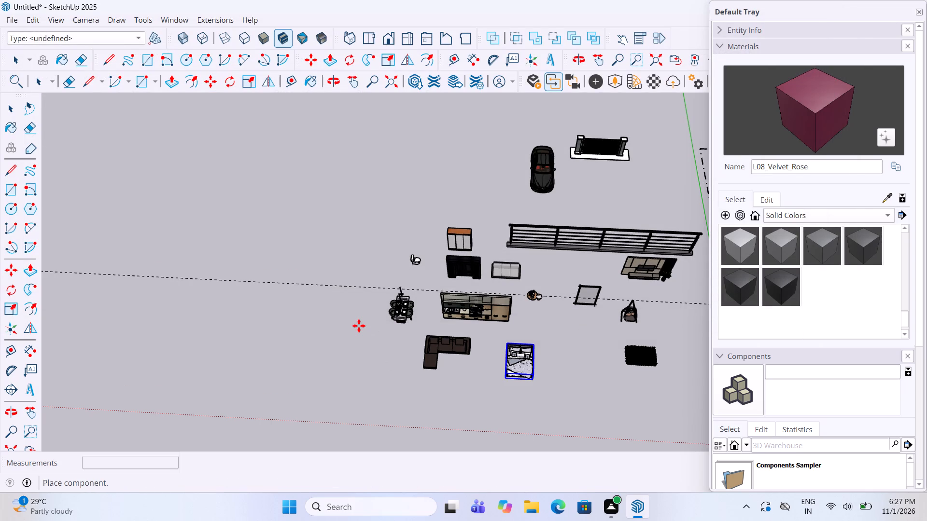
{"action": "left_click", "coordinate": [319, 365]}
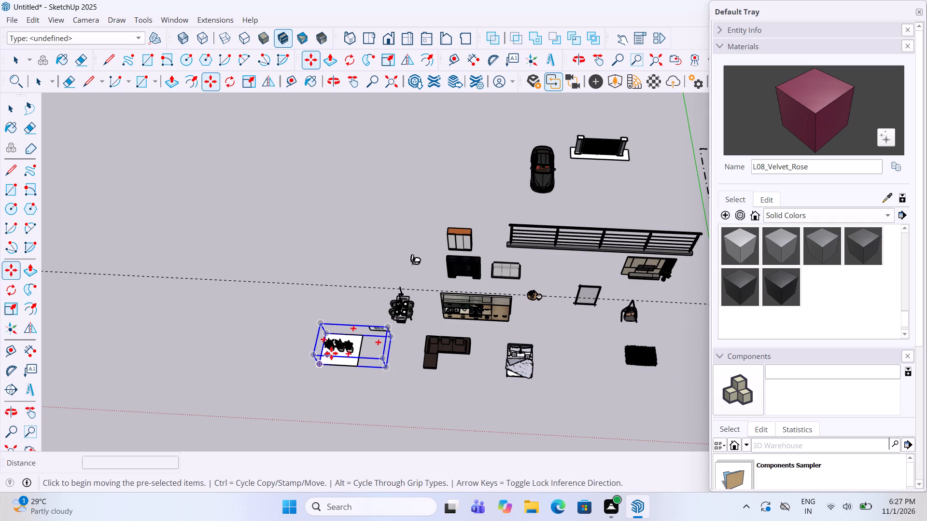
Explode the imported plant model and delete its small label piece and the white base slab beneath the pots.
{"action": "right_click", "coordinate": [331, 353]}
{"action": "left_click", "coordinate": [388, 179]}
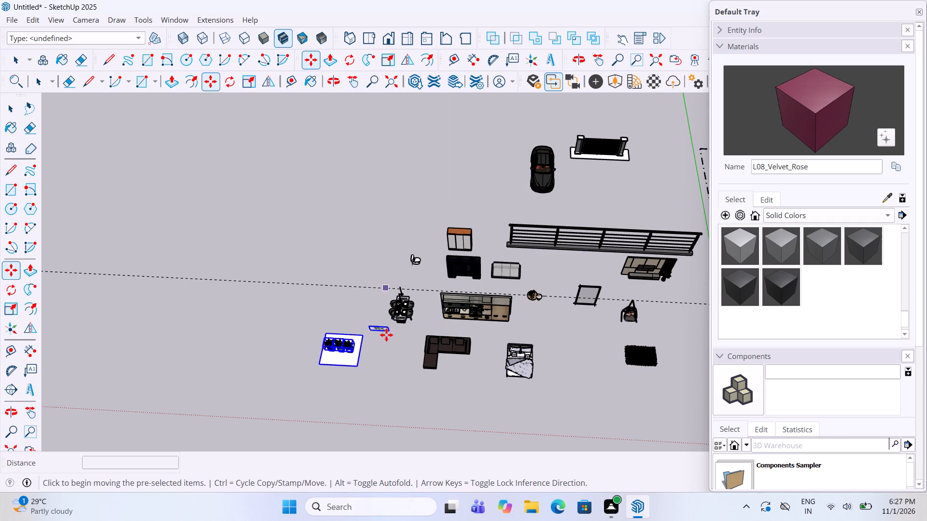
{"action": "scroll", "coordinate": [386, 335], "scroll_direction": "up", "scroll_amount": 4}
{"action": "left_click", "coordinate": [386, 331]}
{"action": "key", "text": "space"}
{"action": "left_click", "coordinate": [386, 323]}
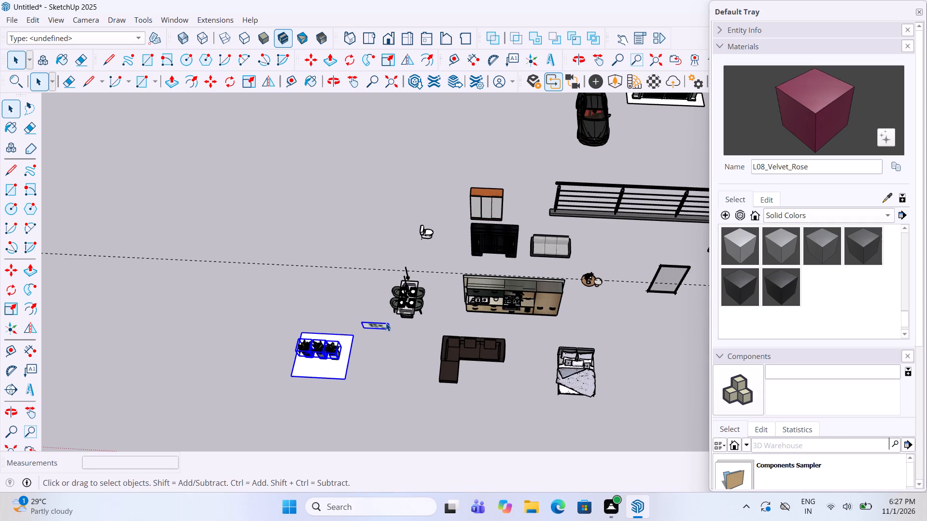
{"action": "key", "text": "Delete"}
{"action": "left_click", "coordinate": [328, 367]}
{"action": "key", "text": "Delete"}
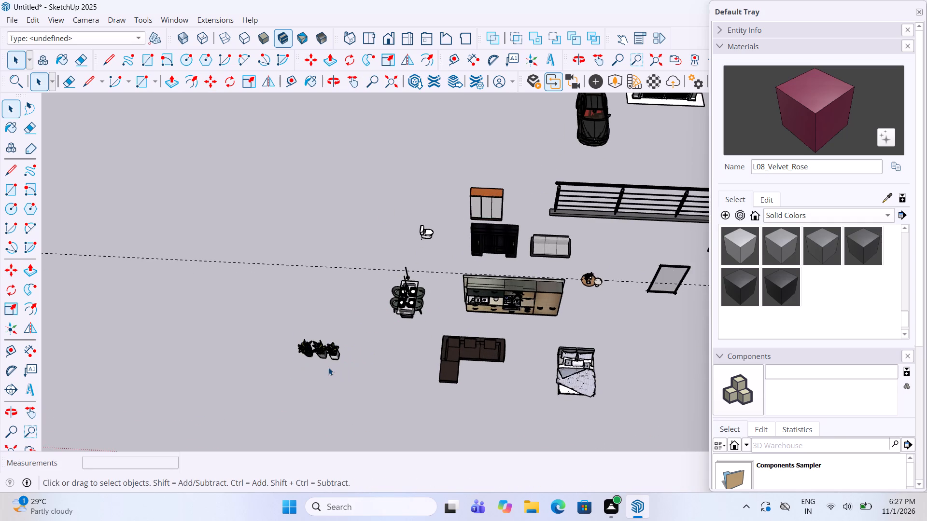
{"action": "left_click", "coordinate": [349, 365]}
Select the white pot and its plant and combine them into one group.
{"action": "scroll", "coordinate": [323, 358], "scroll_direction": "up", "scroll_amount": 3}
{"action": "middle_click_drag", "start_coordinate": [323, 358], "coordinate": [357, 293]}
{"action": "scroll", "coordinate": [322, 359], "scroll_direction": "up", "scroll_amount": 6}
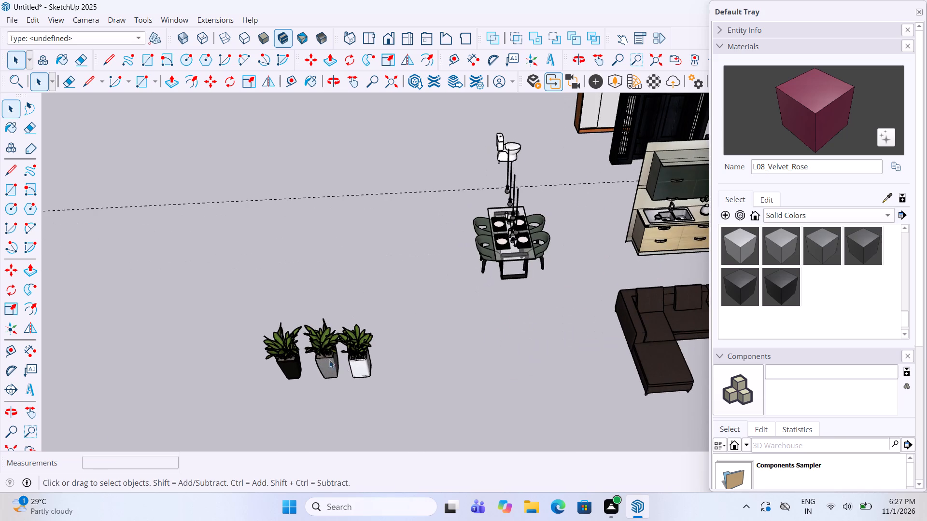
{"action": "left_click", "coordinate": [361, 370]}
{"action": "left_click", "coordinate": [361, 350], "text": "ctrl"}
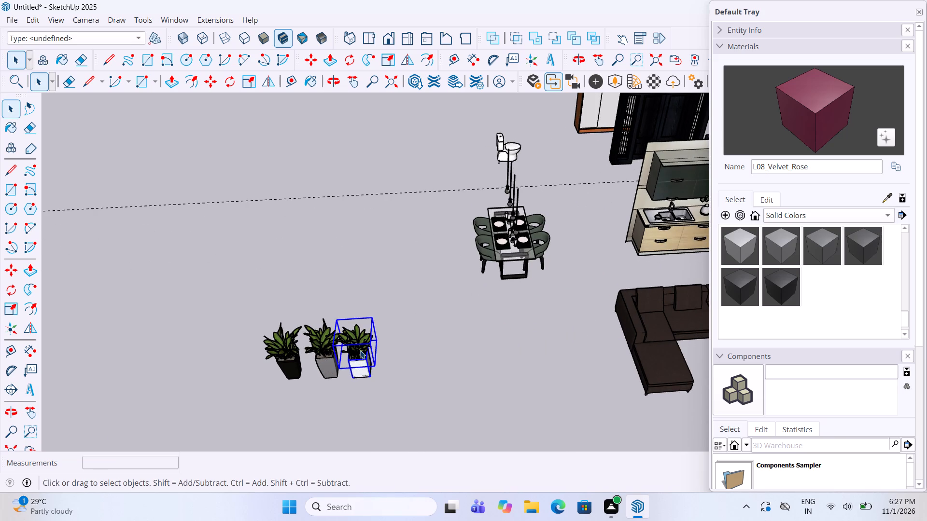
{"action": "right_click", "coordinate": [359, 360]}
{"action": "left_click", "coordinate": [404, 295]}
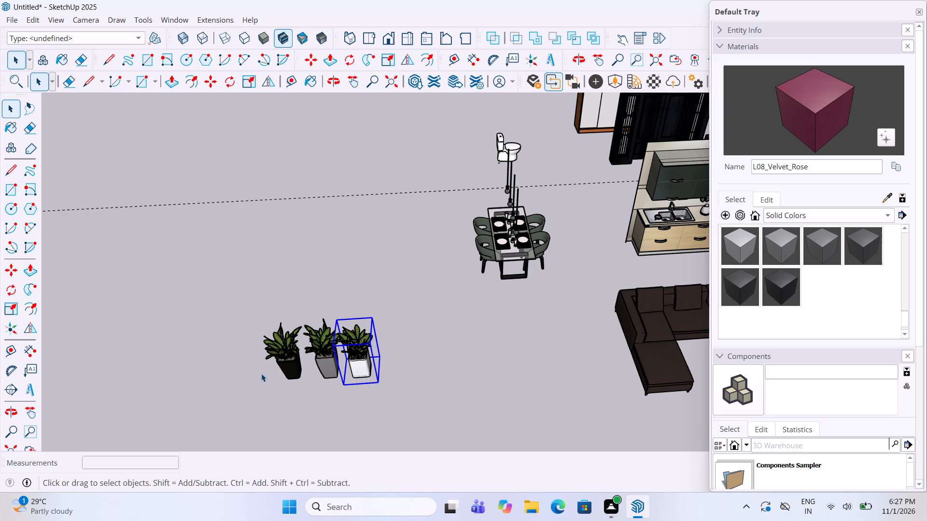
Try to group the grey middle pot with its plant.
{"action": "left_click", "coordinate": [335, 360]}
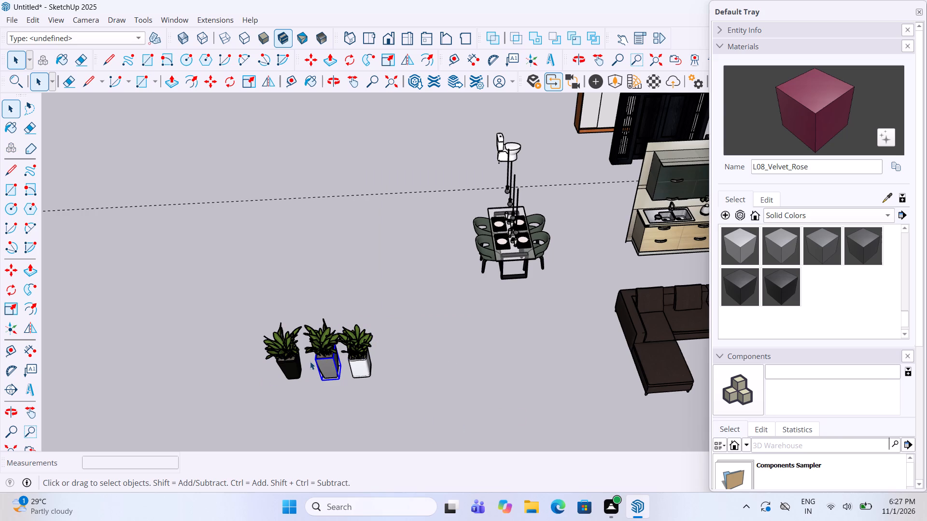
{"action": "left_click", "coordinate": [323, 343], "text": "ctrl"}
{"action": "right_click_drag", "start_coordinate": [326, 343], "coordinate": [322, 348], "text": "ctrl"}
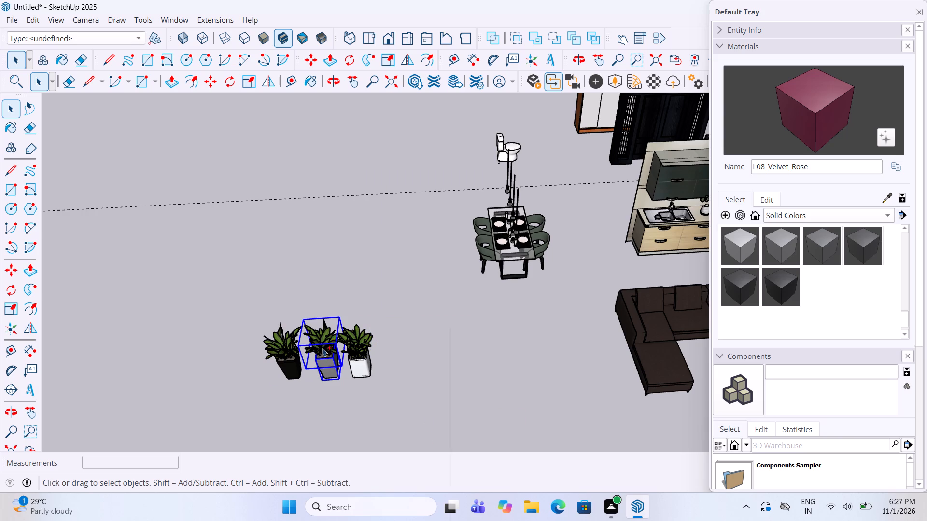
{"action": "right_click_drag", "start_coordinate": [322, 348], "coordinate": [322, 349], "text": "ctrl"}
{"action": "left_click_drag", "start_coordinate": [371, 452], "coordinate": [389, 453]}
Select the dark pot and its plant and combine them into one group.
{"action": "left_click", "coordinate": [286, 366]}
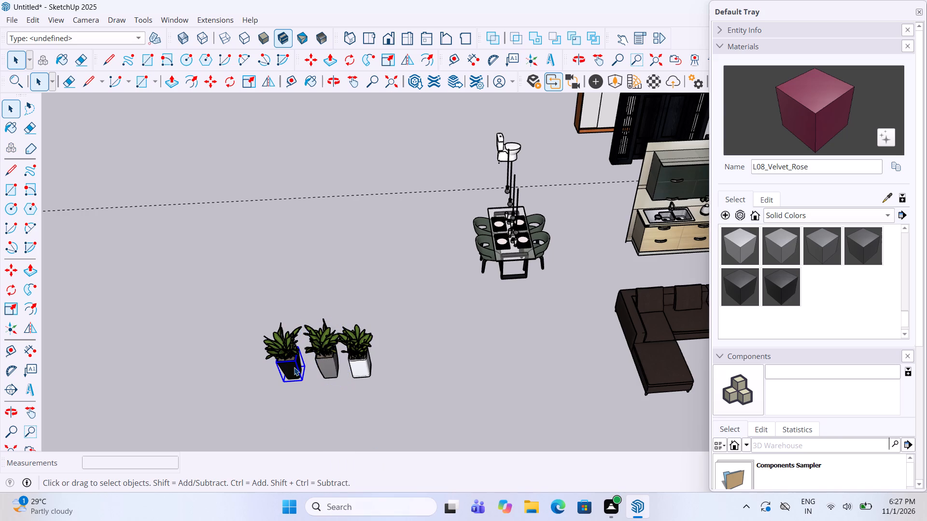
{"action": "left_click", "coordinate": [288, 353], "text": "ctrl"}
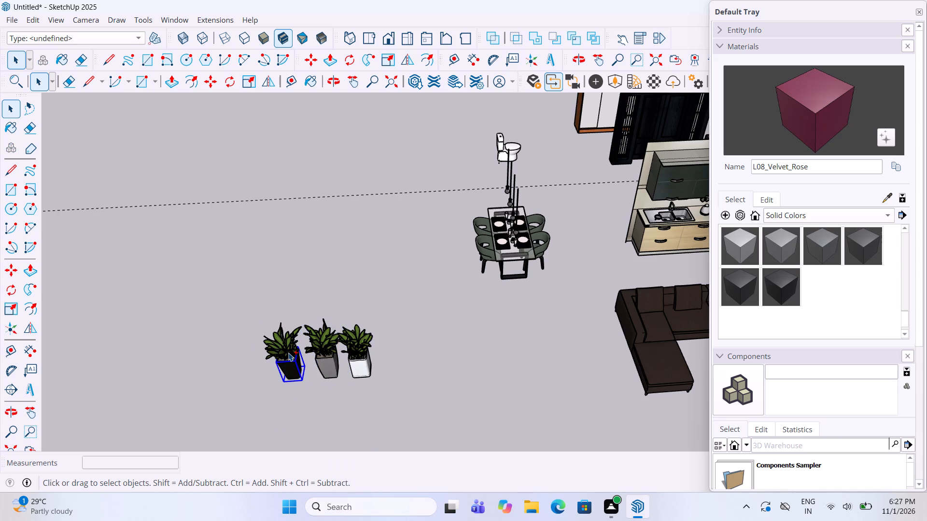
{"action": "right_click", "coordinate": [287, 359]}
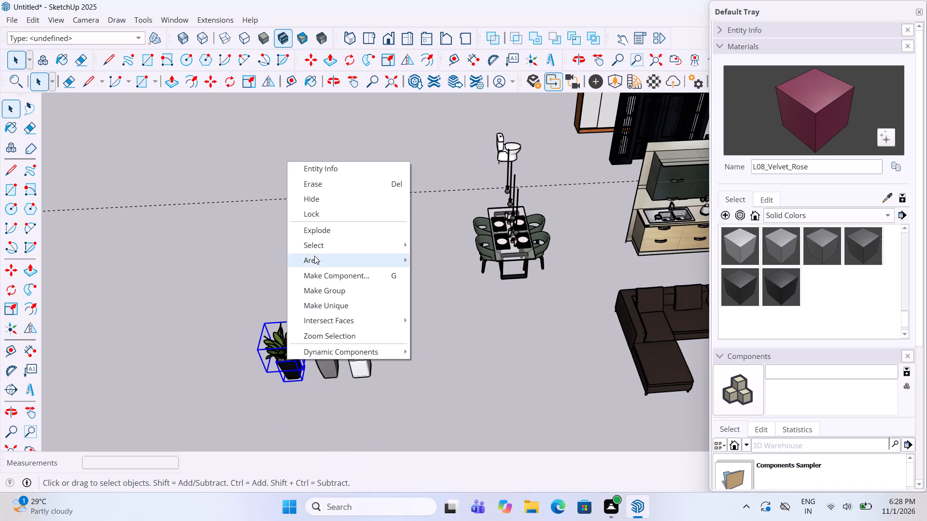
{"action": "right_click", "coordinate": [320, 287]}
{"action": "left_click", "coordinate": [316, 269]}
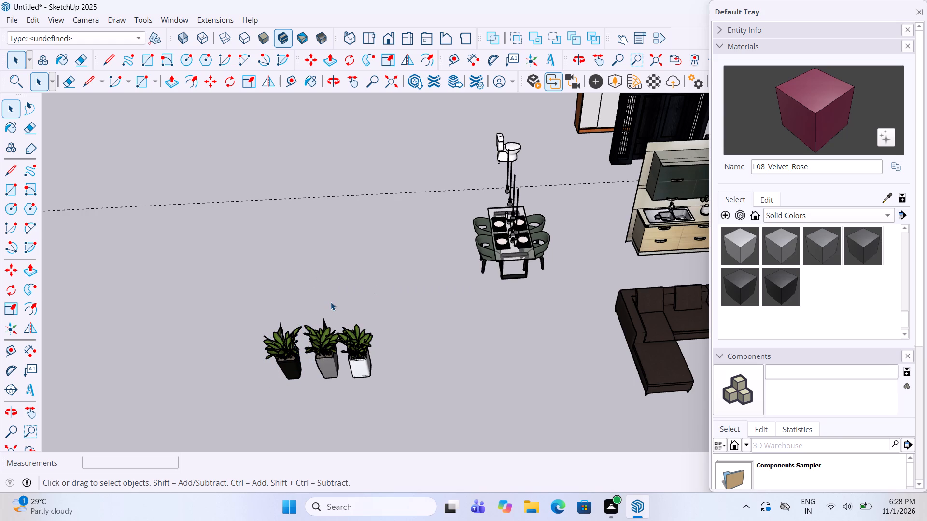
Import the Vwntilation+window (1) model from Downloads and place it in the open area behind the three potted plants.
{"action": "scroll", "coordinate": [433, 194], "scroll_direction": "down", "scroll_amount": 2}
{"action": "scroll", "coordinate": [431, 245], "scroll_direction": "down", "scroll_amount": 8}
{"action": "middle_click_drag", "start_coordinate": [409, 283], "coordinate": [401, 283]}
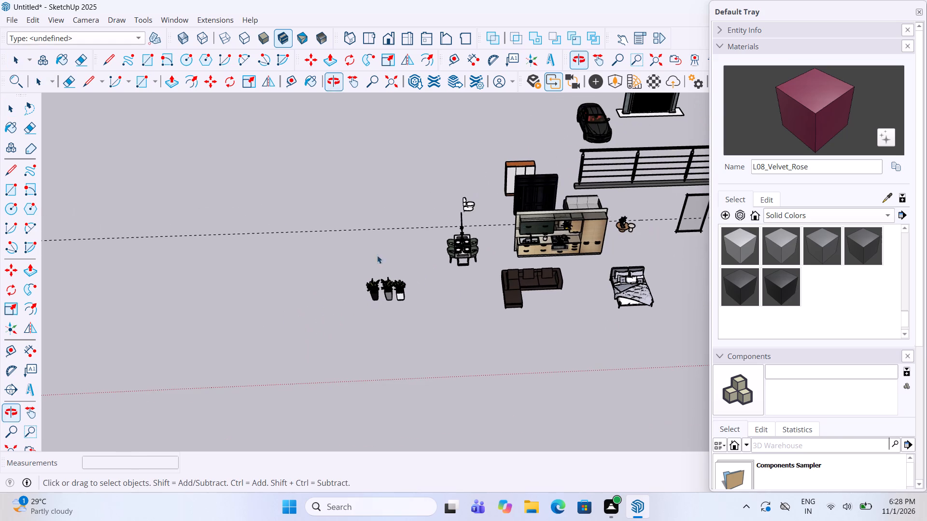
{"action": "left_click", "coordinate": [13, 20]}
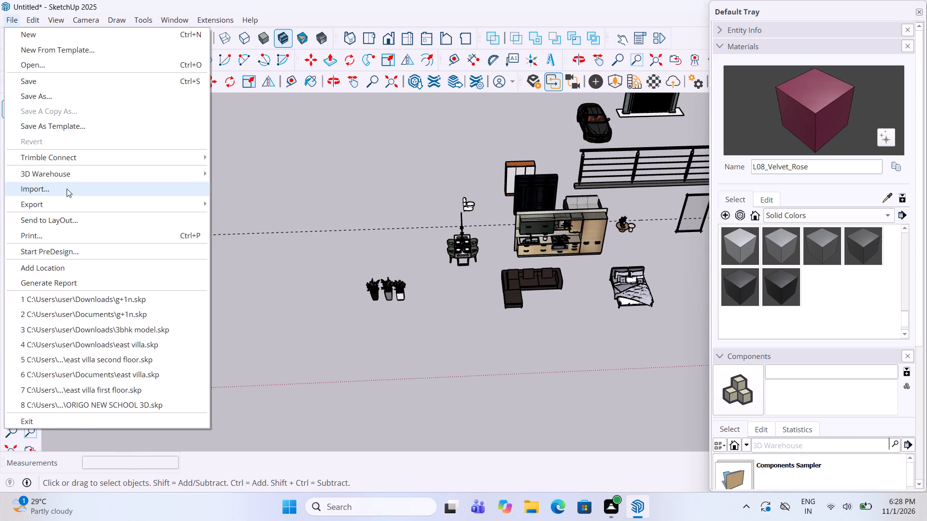
{"action": "left_click", "coordinate": [67, 189]}
{"action": "scroll", "coordinate": [393, 165], "scroll_direction": "down", "scroll_amount": 6}
{"action": "scroll", "coordinate": [204, 181], "scroll_direction": "down", "scroll_amount": 6}
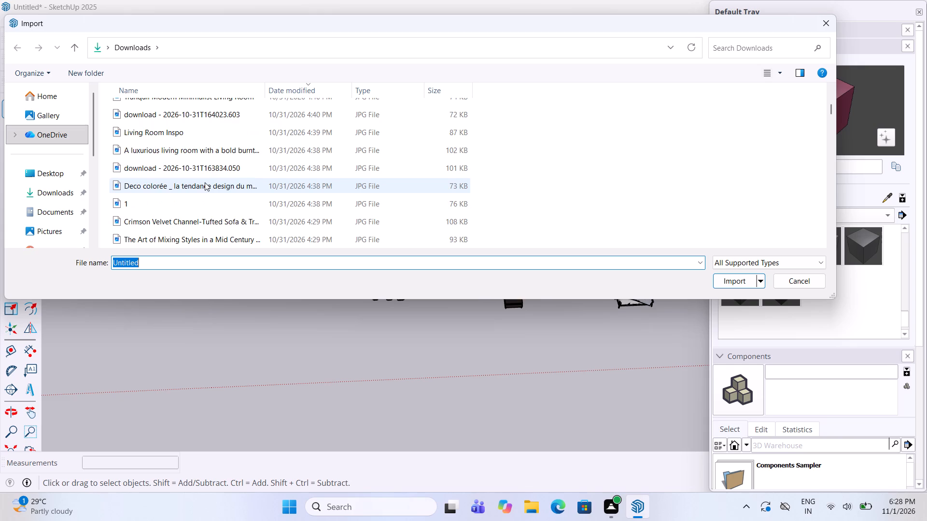
{"action": "scroll", "coordinate": [205, 182], "scroll_direction": "down", "scroll_amount": 20}
{"action": "scroll", "coordinate": [205, 182], "scroll_direction": "down", "scroll_amount": 17}
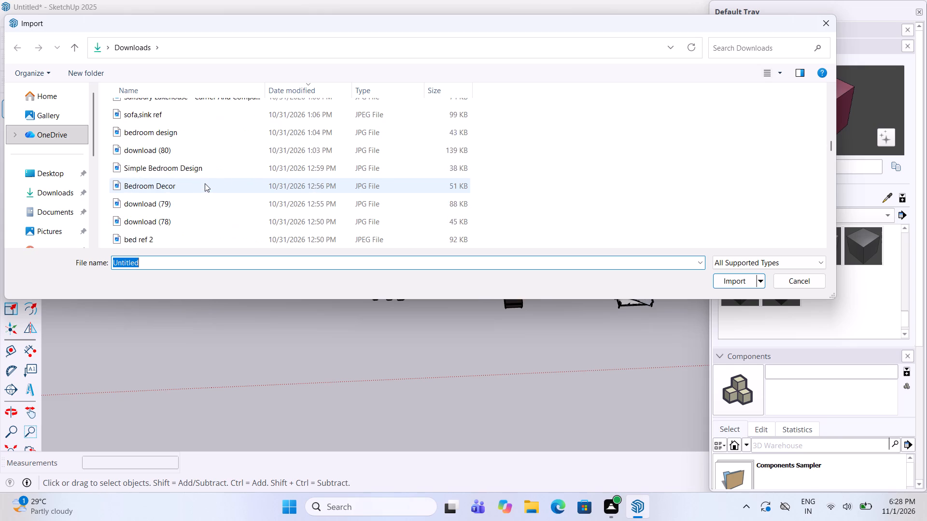
{"action": "scroll", "coordinate": [205, 183], "scroll_direction": "down", "scroll_amount": 19}
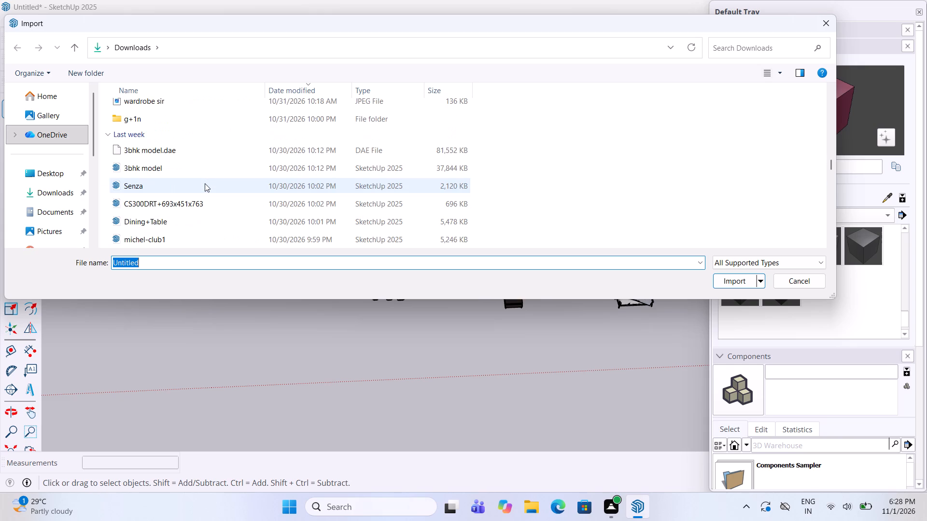
{"action": "scroll", "coordinate": [205, 183], "scroll_direction": "down", "scroll_amount": 1}
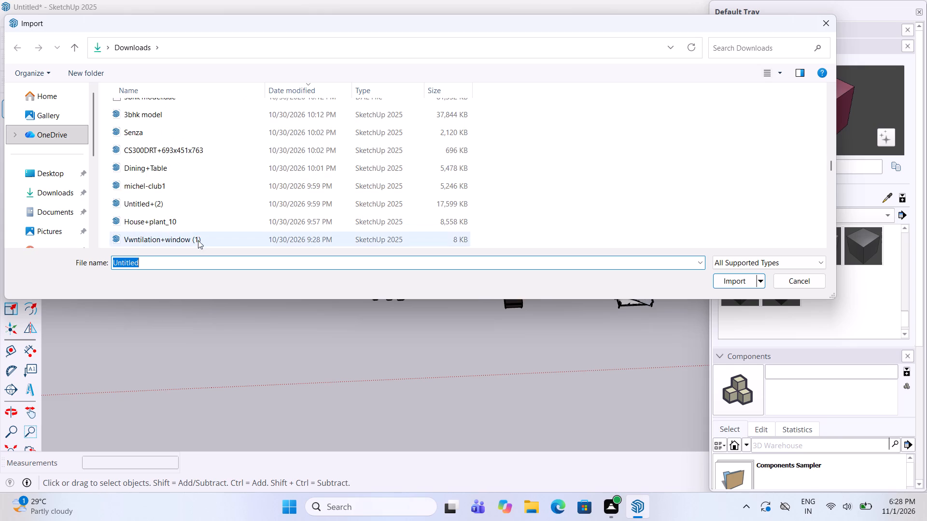
{"action": "left_click", "coordinate": [197, 240]}
{"action": "left_click", "coordinate": [726, 282]}
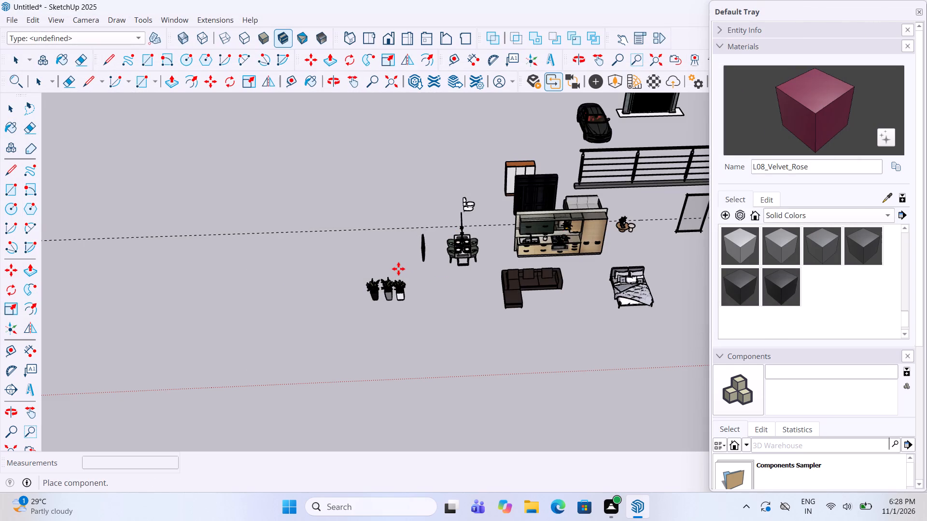
{"action": "scroll", "coordinate": [398, 269], "scroll_direction": "up", "scroll_amount": 5}
{"action": "left_click", "coordinate": [326, 251]}
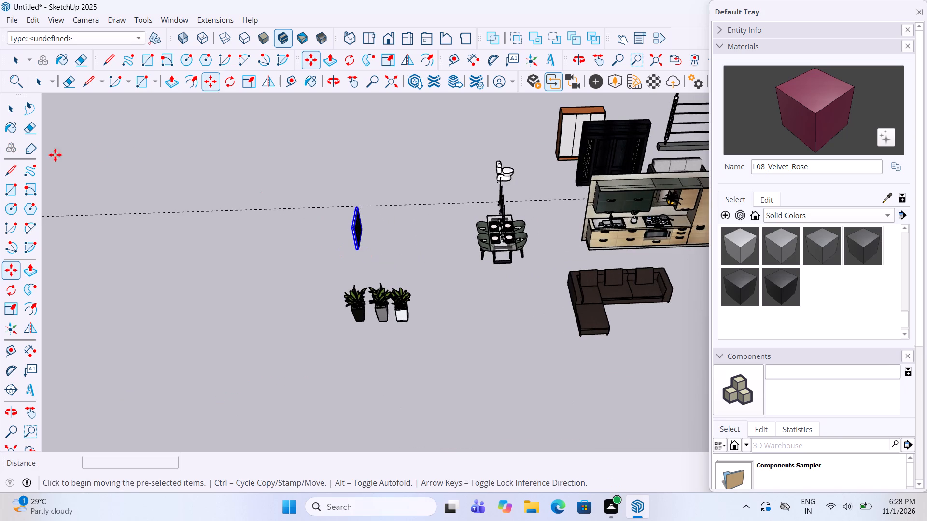
Rotate the ventilation window 90 degrees on the ground plane.
{"action": "left_click", "coordinate": [14, 290]}
{"action": "left_click", "coordinate": [380, 261]}
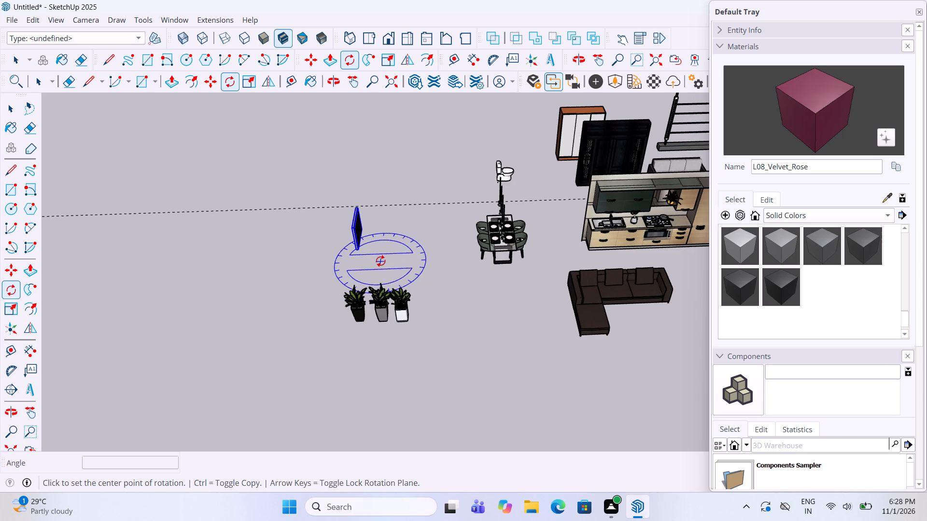
{"action": "left_click", "coordinate": [395, 261]}
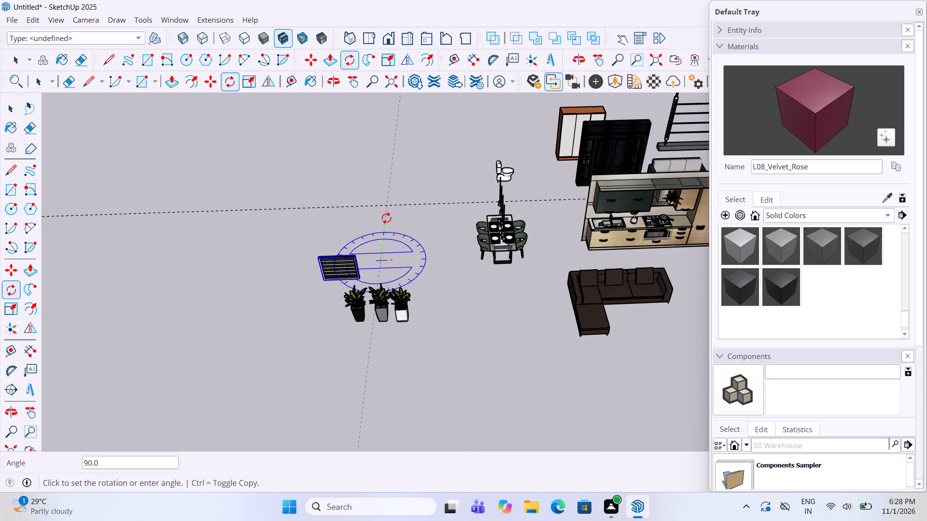
{"action": "left_click", "coordinate": [386, 218]}
Import the Untitled (5) model from Downloads and place the large framed glass panel in the empty area clear of the other components.
{"action": "left_click", "coordinate": [18, 20]}
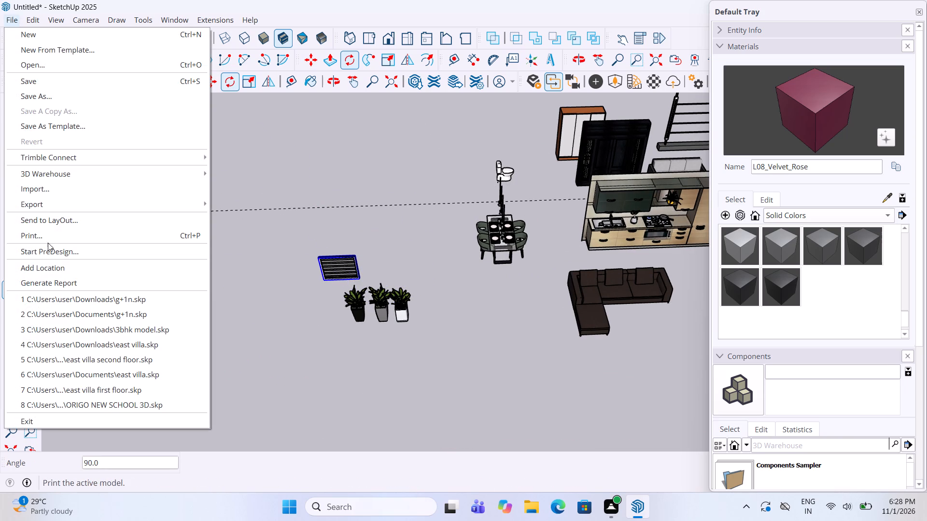
{"action": "left_click", "coordinate": [68, 189]}
{"action": "scroll", "coordinate": [241, 211], "scroll_direction": "down", "scroll_amount": 8}
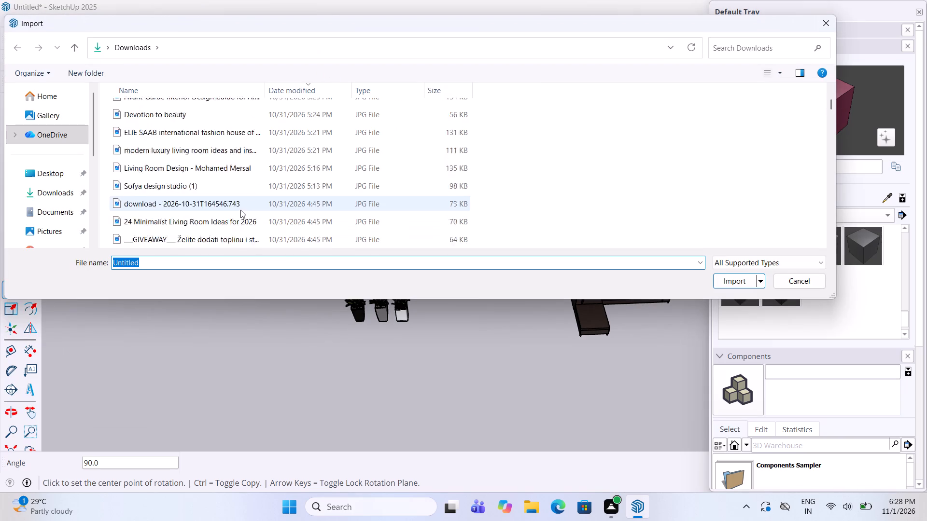
{"action": "scroll", "coordinate": [240, 210], "scroll_direction": "down", "scroll_amount": 20}
{"action": "scroll", "coordinate": [240, 210], "scroll_direction": "down", "scroll_amount": 13}
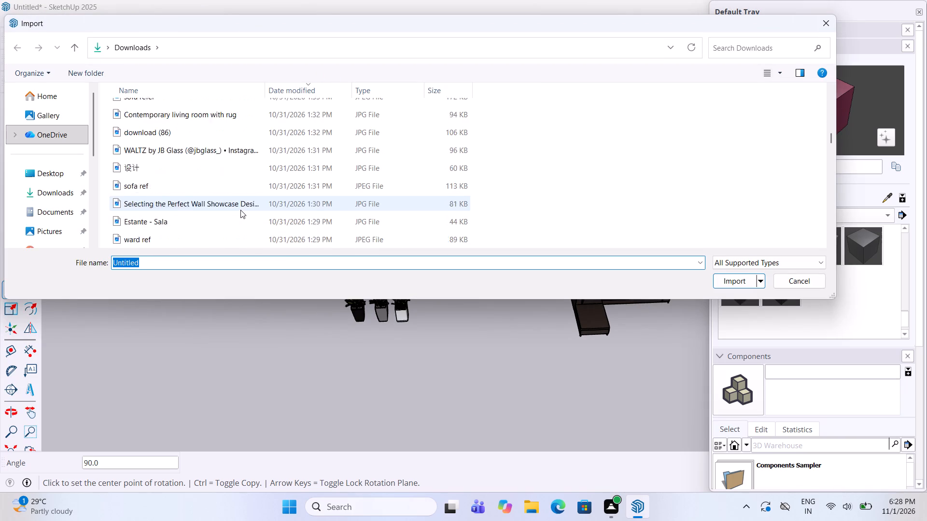
{"action": "scroll", "coordinate": [240, 210], "scroll_direction": "down", "scroll_amount": 18}
{"action": "scroll", "coordinate": [223, 186], "scroll_direction": "down", "scroll_amount": 7}
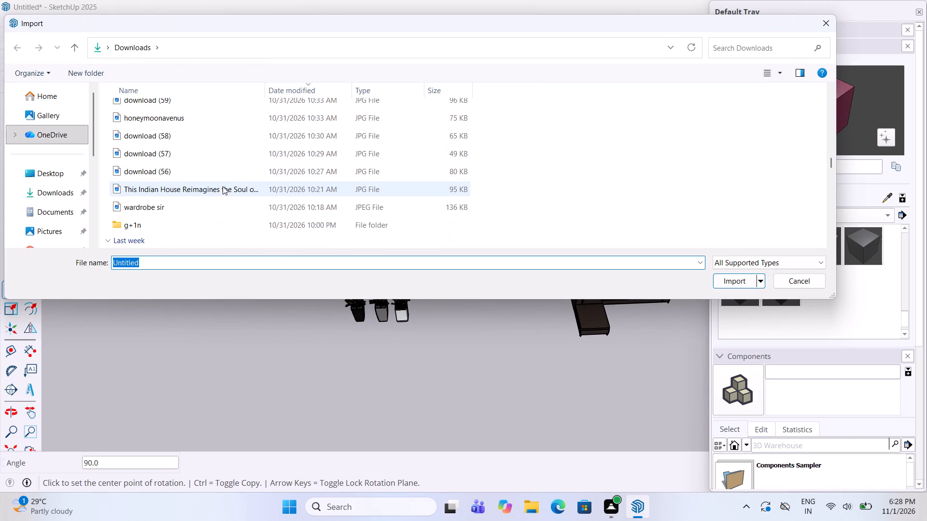
{"action": "scroll", "coordinate": [223, 186], "scroll_direction": "down", "scroll_amount": 5}
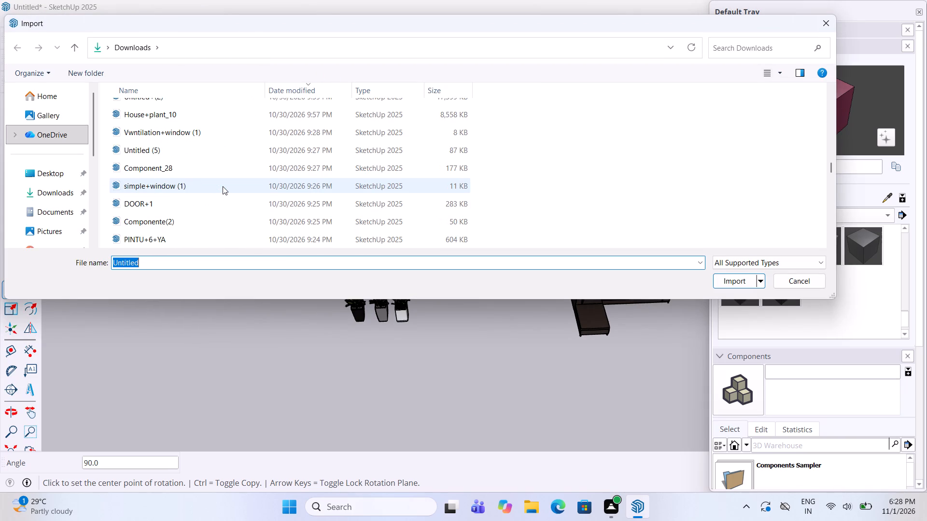
{"action": "scroll", "coordinate": [223, 186], "scroll_direction": "down", "scroll_amount": 1}
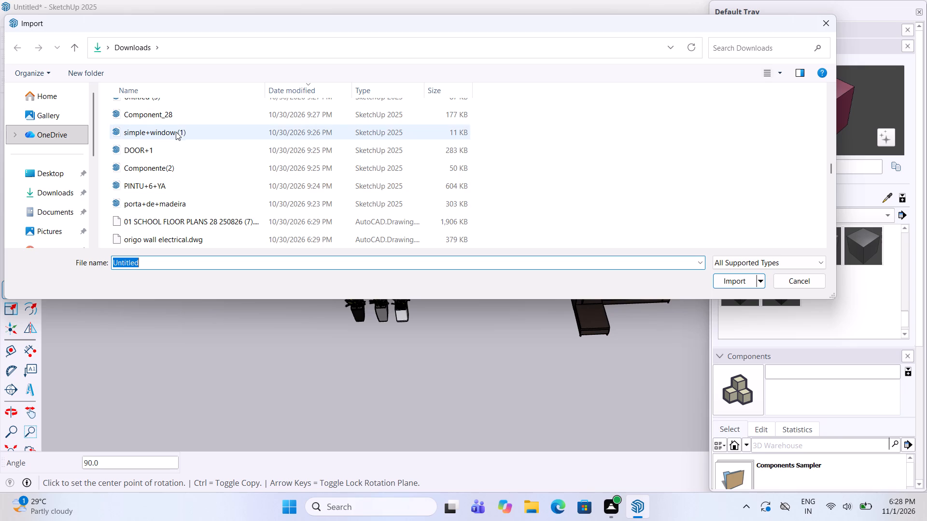
{"action": "scroll", "coordinate": [174, 143], "scroll_direction": "up", "scroll_amount": 1}
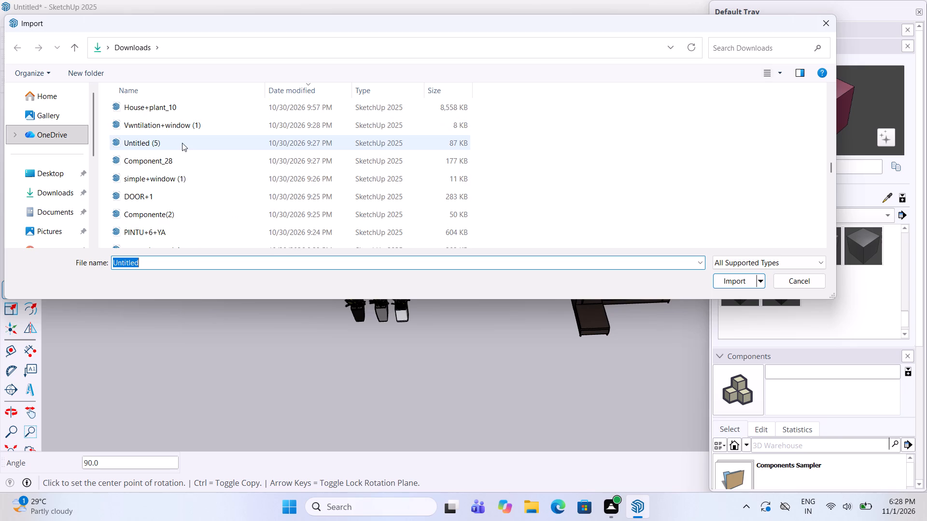
{"action": "left_click", "coordinate": [182, 143]}
{"action": "left_click", "coordinate": [733, 281]}
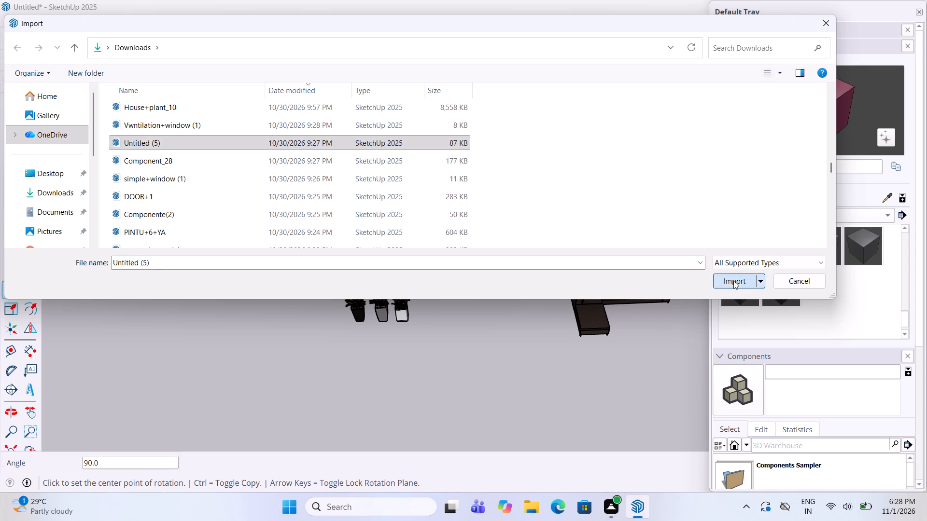
{"action": "scroll", "coordinate": [515, 237], "scroll_direction": "down", "scroll_amount": 13}
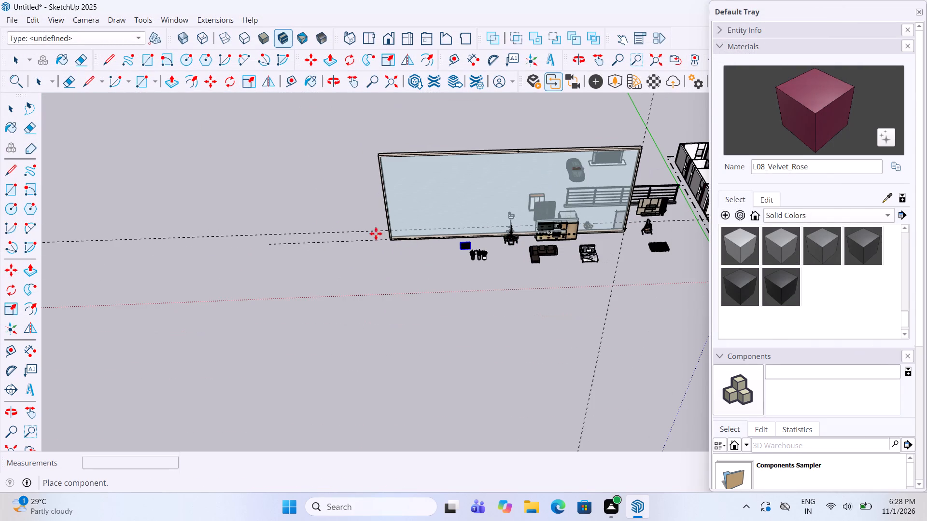
{"action": "left_click_drag", "start_coordinate": [475, 209], "coordinate": [442, 209]}
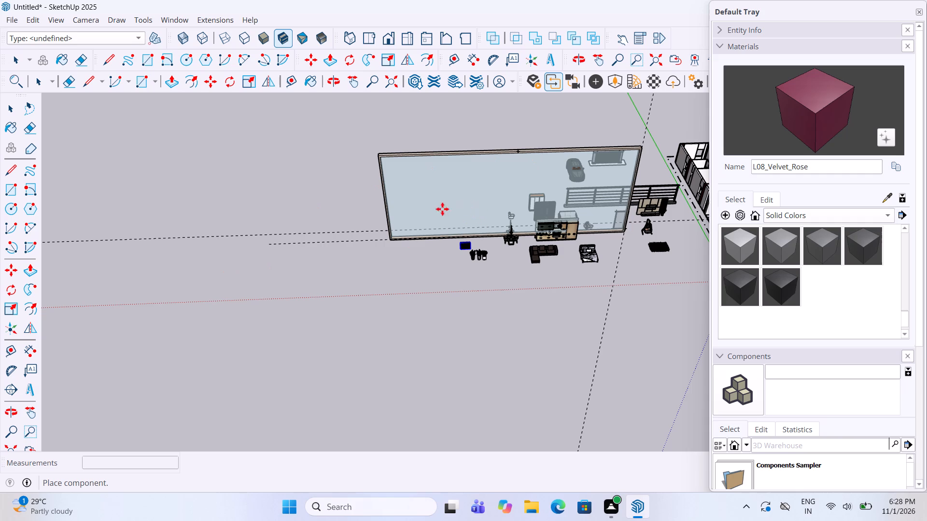
{"action": "left_click_drag", "start_coordinate": [442, 209], "coordinate": [350, 196]}
{"action": "key", "text": "space"}
{"action": "left_click", "coordinate": [480, 207]}
{"action": "key", "text": "Escape"}
{"action": "key", "text": "space"}
{"action": "left_click", "coordinate": [415, 259]}
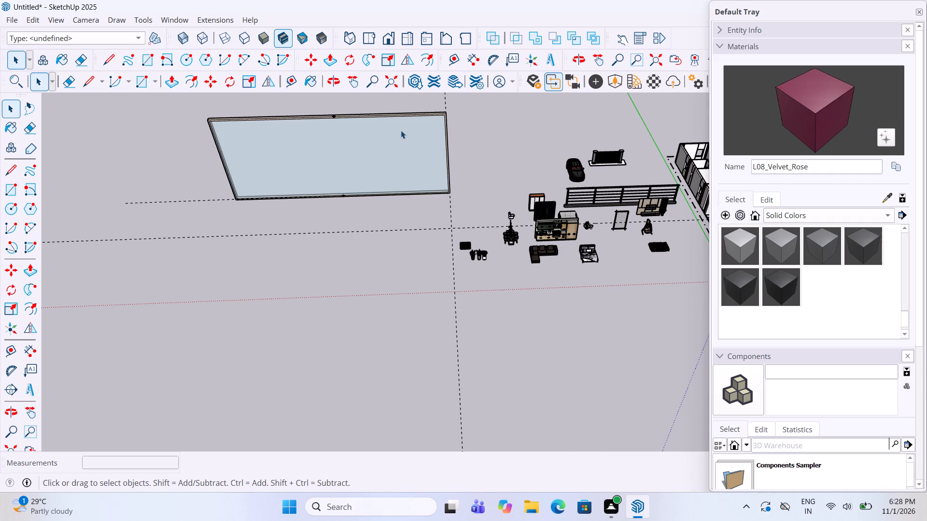
Scale the large framed glass panel down uniformly from its corner to well below half its size.
{"action": "key", "text": "s"}
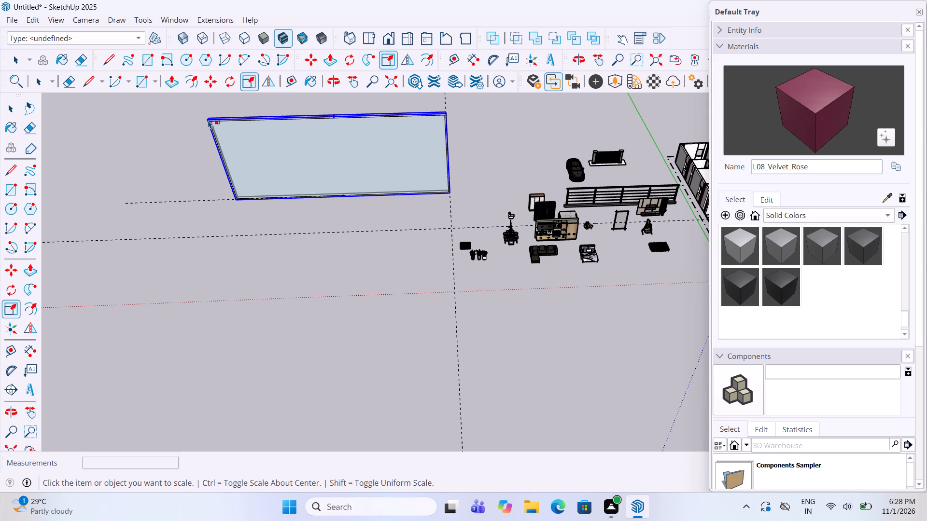
{"action": "left_click_drag", "start_coordinate": [208, 120], "coordinate": [246, 132]}
{"action": "key", "text": "space"}
{"action": "key", "text": "s"}
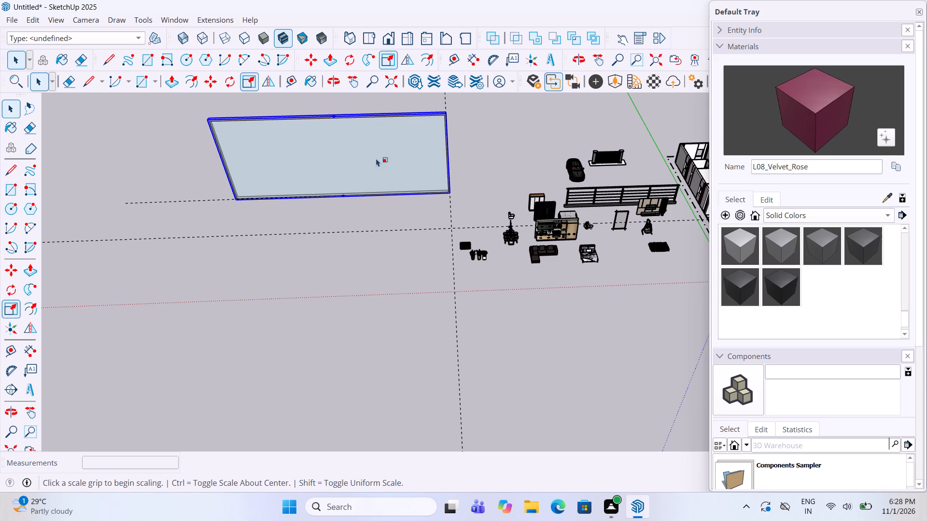
{"action": "left_click_drag", "start_coordinate": [208, 121], "coordinate": [349, 178]}
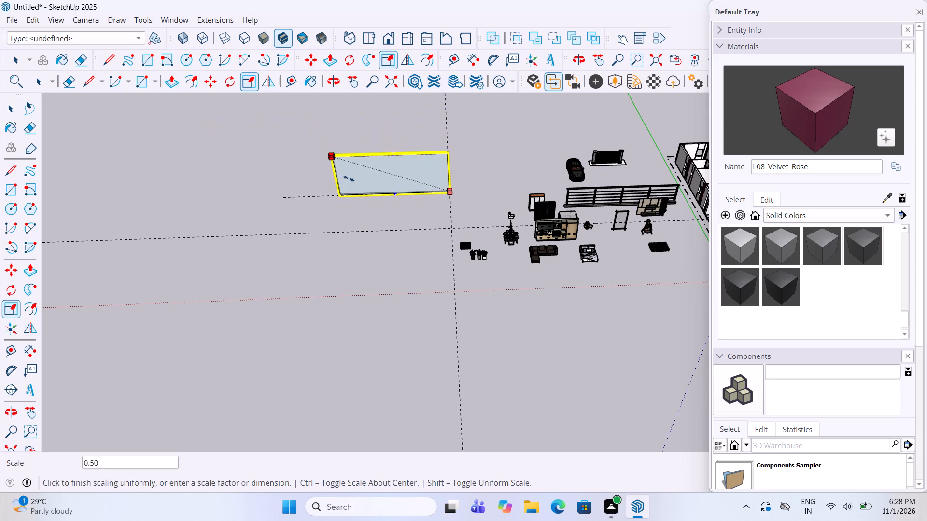
{"action": "left_click_drag", "start_coordinate": [349, 178], "coordinate": [391, 187]}
{"action": "key", "text": "space"}
{"action": "left_click", "coordinate": [527, 144]}
{"action": "scroll", "coordinate": [527, 144], "scroll_direction": "up", "scroll_amount": 3}
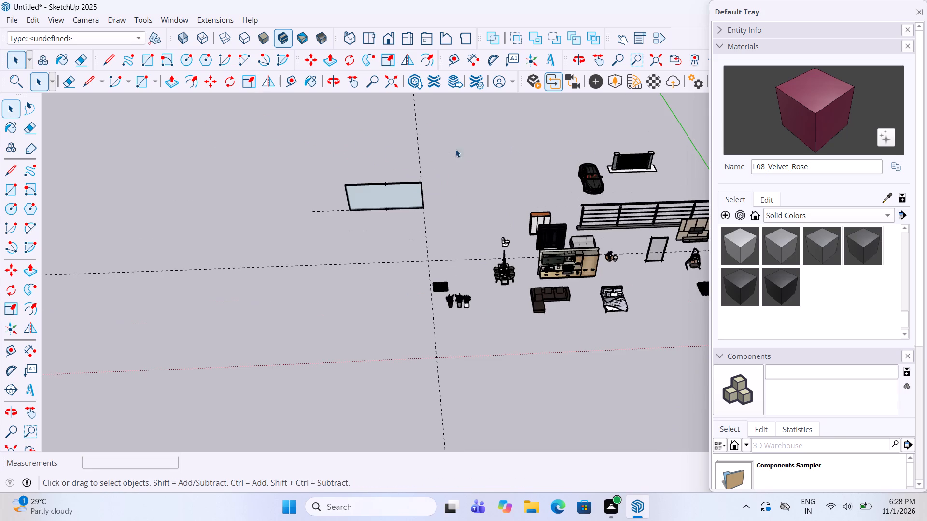
Import the Component_28 model from Downloads and place it in the empty area beside the ventilation window and potted plants.
{"action": "left_click", "coordinate": [11, 17]}
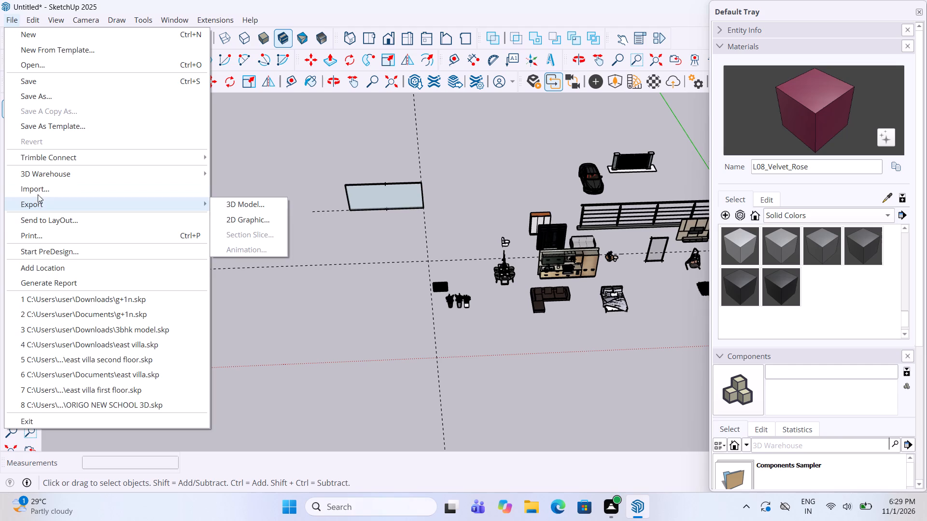
{"action": "left_click", "coordinate": [38, 192]}
{"action": "scroll", "coordinate": [252, 201], "scroll_direction": "down", "scroll_amount": 6}
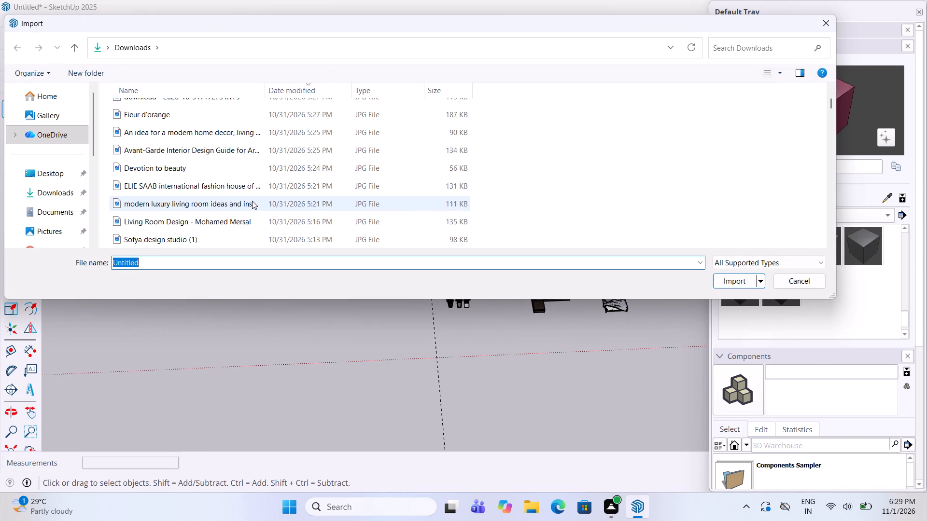
{"action": "scroll", "coordinate": [252, 201], "scroll_direction": "down", "scroll_amount": 18}
{"action": "scroll", "coordinate": [252, 201], "scroll_direction": "down", "scroll_amount": 6}
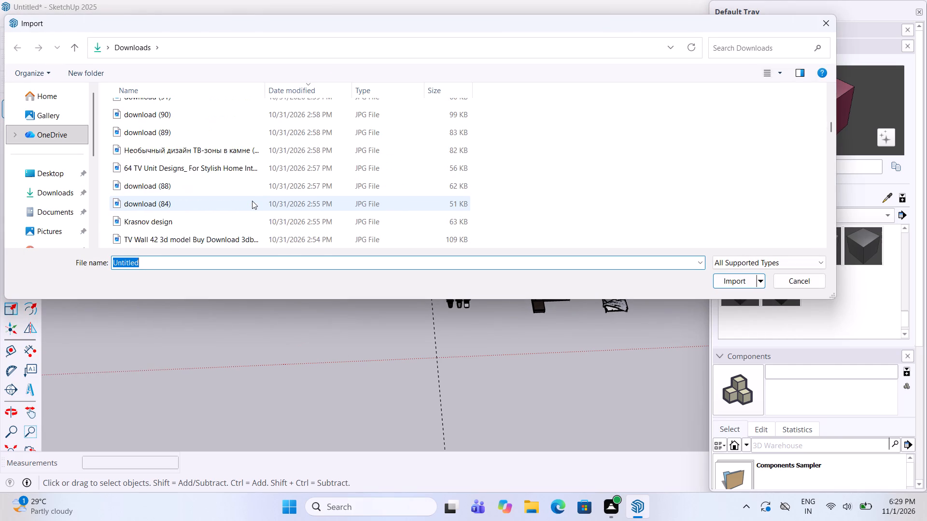
{"action": "scroll", "coordinate": [252, 201], "scroll_direction": "down", "scroll_amount": 17}
{"action": "scroll", "coordinate": [252, 201], "scroll_direction": "down", "scroll_amount": 10}
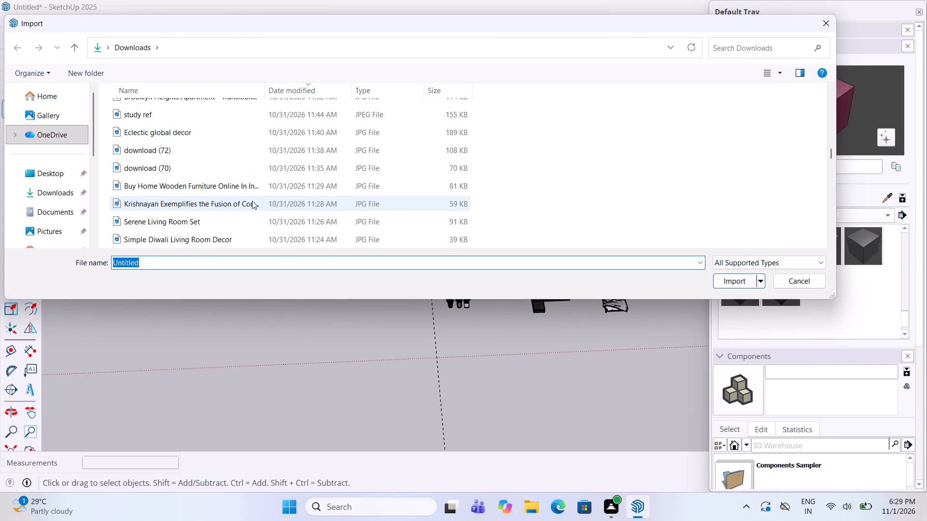
{"action": "scroll", "coordinate": [252, 201], "scroll_direction": "down", "scroll_amount": 12}
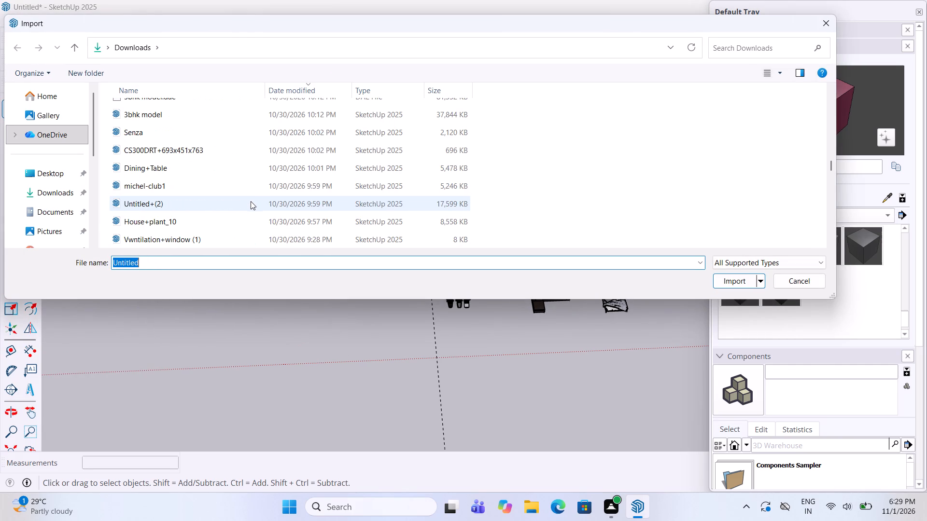
{"action": "scroll", "coordinate": [198, 213], "scroll_direction": "down", "scroll_amount": 1}
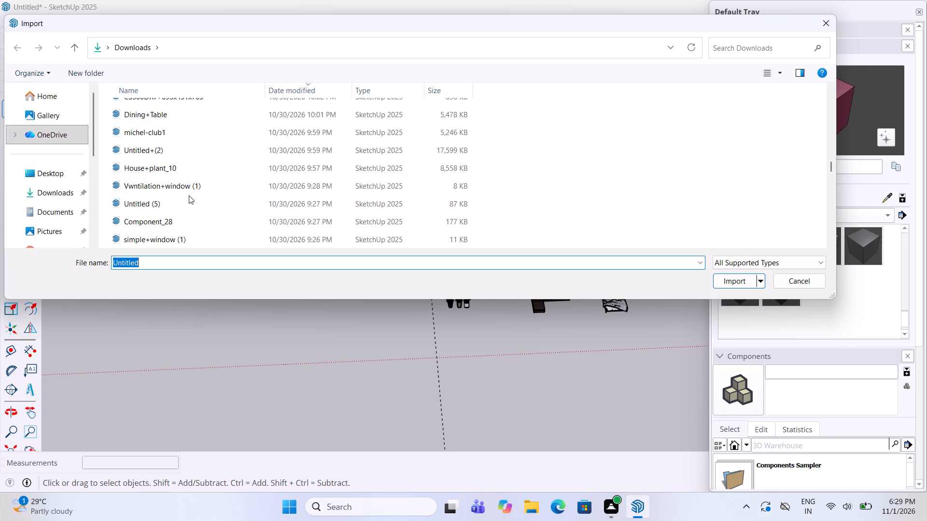
{"action": "left_click", "coordinate": [182, 218]}
{"action": "left_click", "coordinate": [729, 283]}
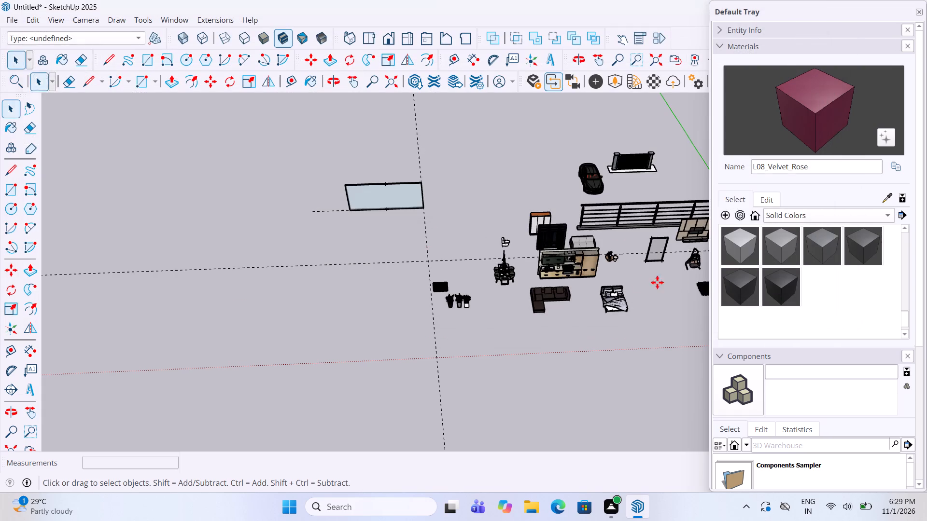
{"action": "scroll", "coordinate": [451, 319], "scroll_direction": "up", "scroll_amount": 3}
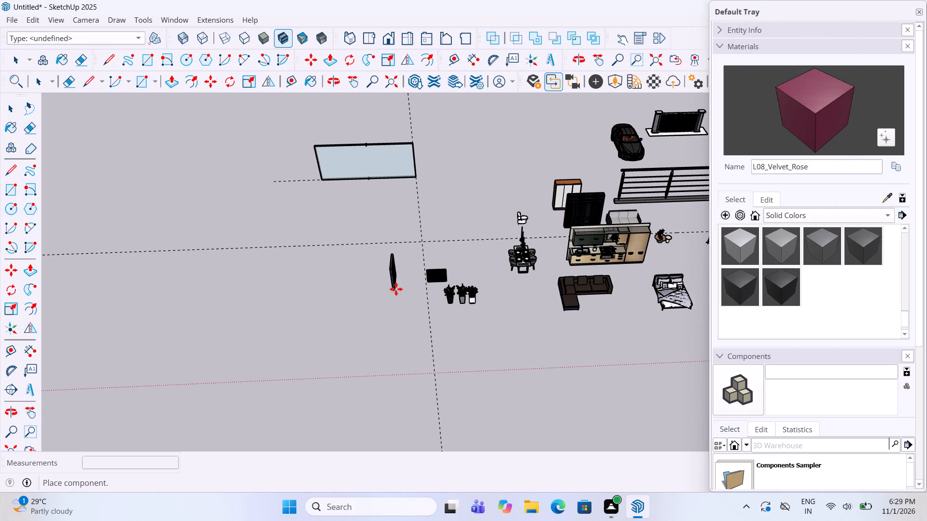
{"action": "left_click", "coordinate": [396, 289]}
Import the simple+window (1) model from Downloads and place it in front of the Component_28 model, near the potted plants.
{"action": "left_click", "coordinate": [16, 14]}
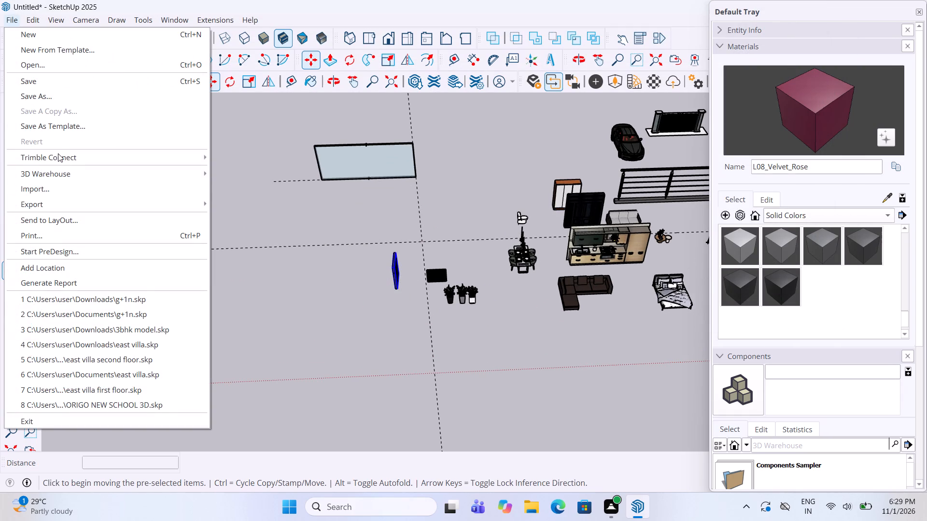
{"action": "left_click", "coordinate": [64, 180]}
{"action": "left_click", "coordinate": [66, 190]}
{"action": "scroll", "coordinate": [314, 229], "scroll_direction": "down", "scroll_amount": 4}
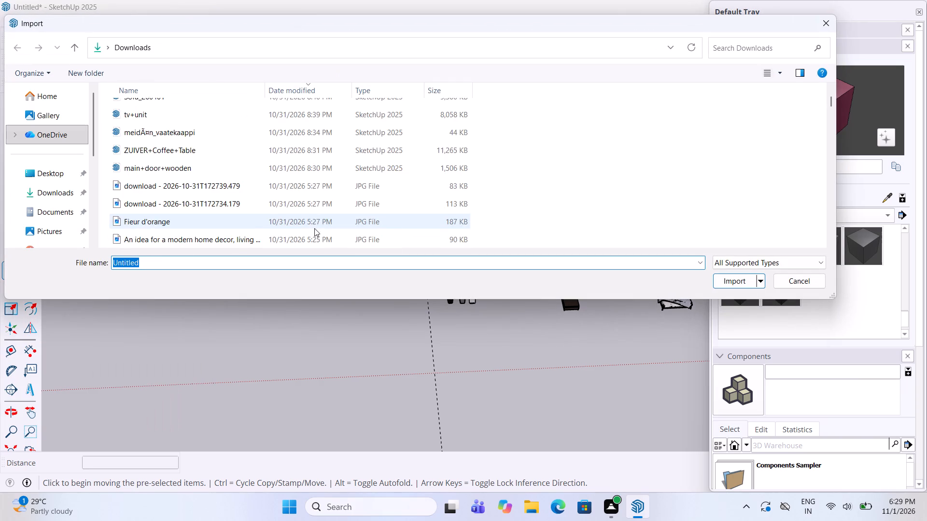
{"action": "scroll", "coordinate": [299, 205], "scroll_direction": "down", "scroll_amount": 6}
{"action": "scroll", "coordinate": [237, 185], "scroll_direction": "down", "scroll_amount": 20}
{"action": "scroll", "coordinate": [237, 185], "scroll_direction": "down", "scroll_amount": 6}
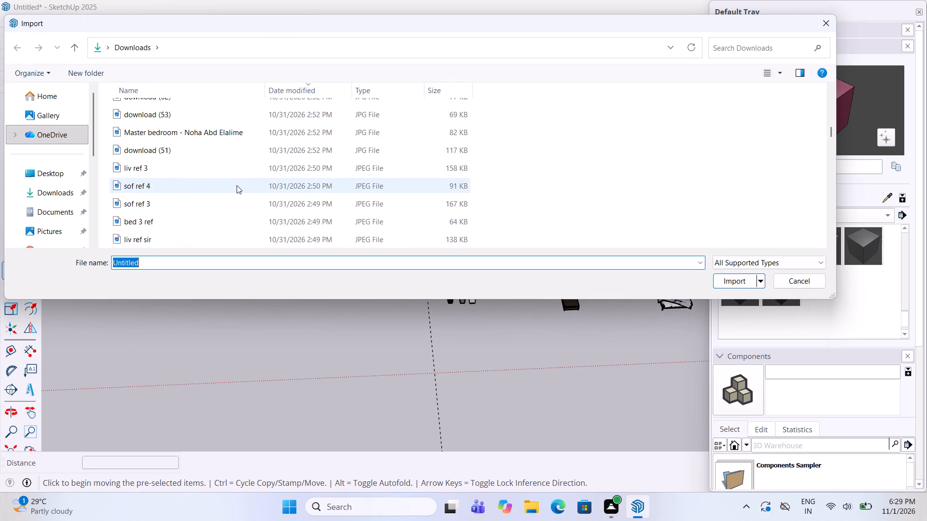
{"action": "scroll", "coordinate": [237, 185], "scroll_direction": "down", "scroll_amount": 15}
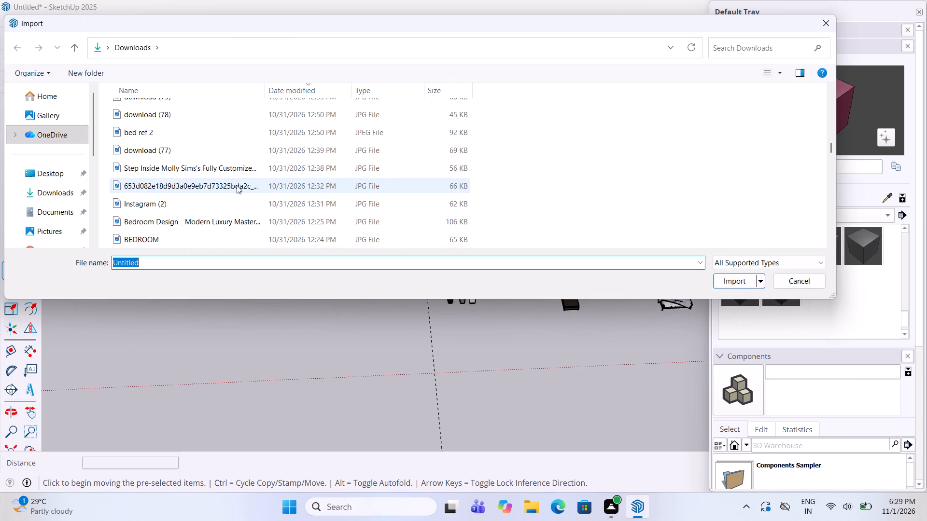
{"action": "scroll", "coordinate": [237, 185], "scroll_direction": "down", "scroll_amount": 19}
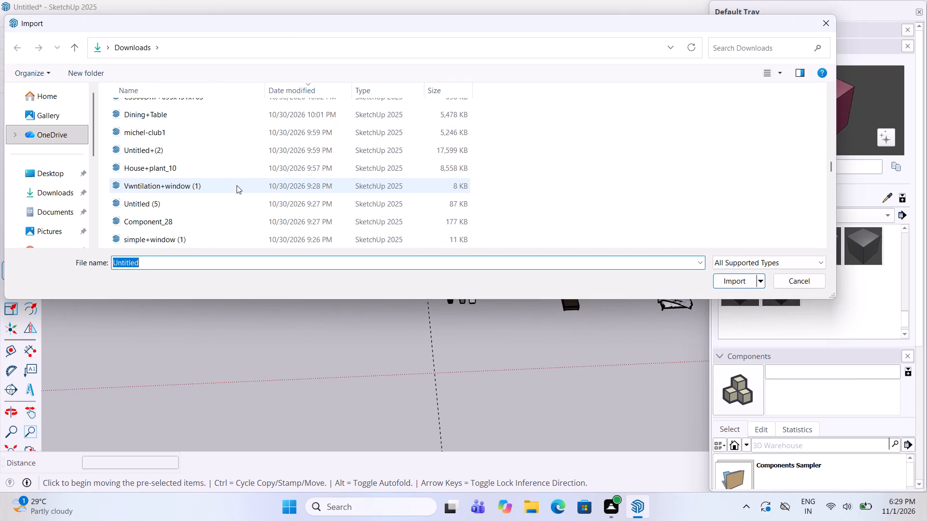
{"action": "scroll", "coordinate": [188, 219], "scroll_direction": "down", "scroll_amount": 1}
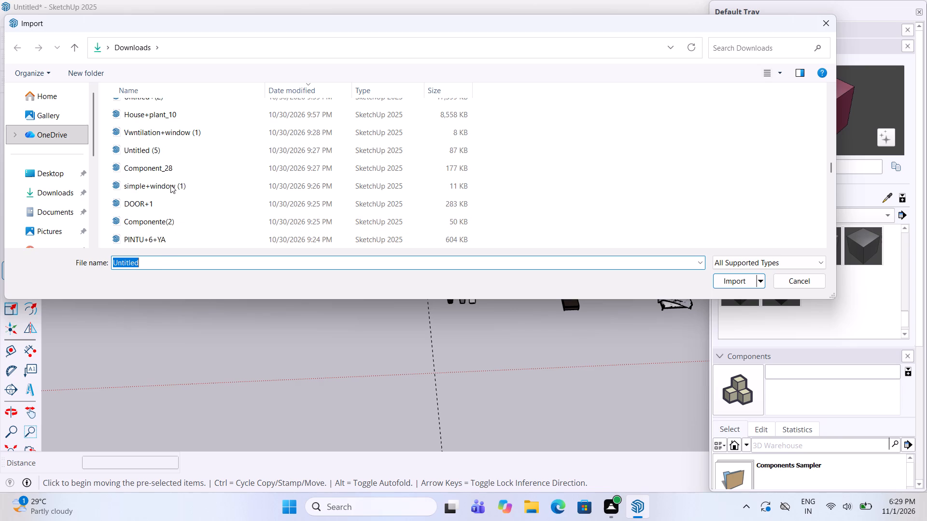
{"action": "left_click", "coordinate": [170, 185]}
{"action": "left_click", "coordinate": [731, 282]}
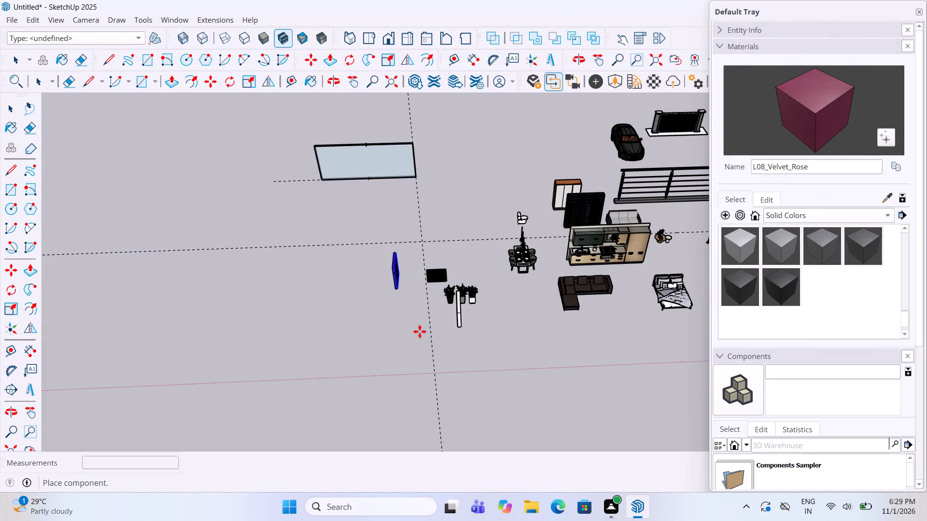
{"action": "left_click", "coordinate": [394, 333]}
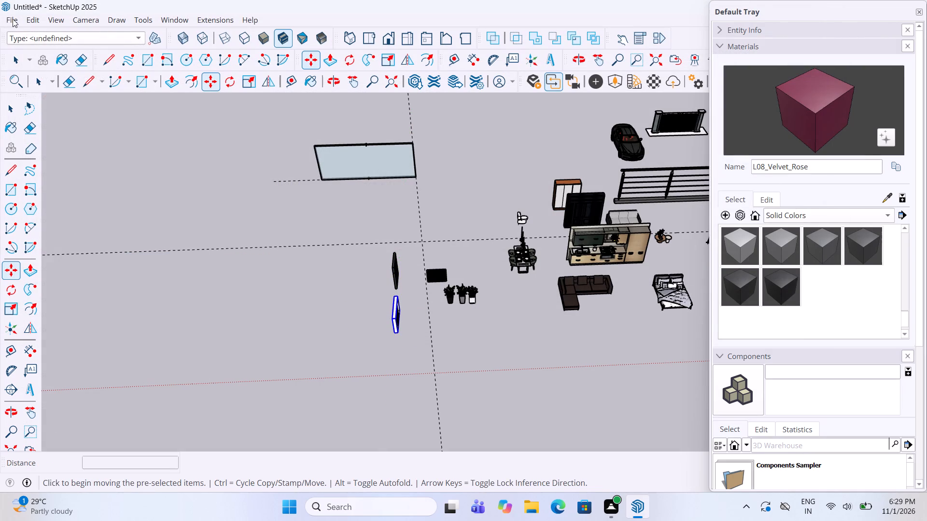
Import the DOOR+1 model from Downloads and place it in the open area in front of the large framed glass panel.
{"action": "left_click", "coordinate": [13, 19]}
{"action": "left_click", "coordinate": [63, 191]}
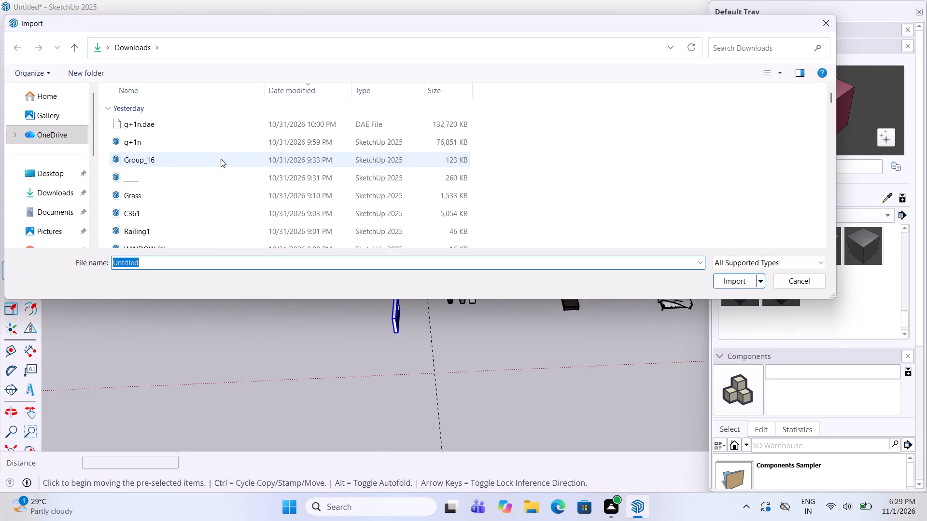
{"action": "scroll", "coordinate": [224, 165], "scroll_direction": "down", "scroll_amount": 17}
{"action": "scroll", "coordinate": [244, 182], "scroll_direction": "down", "scroll_amount": 7}
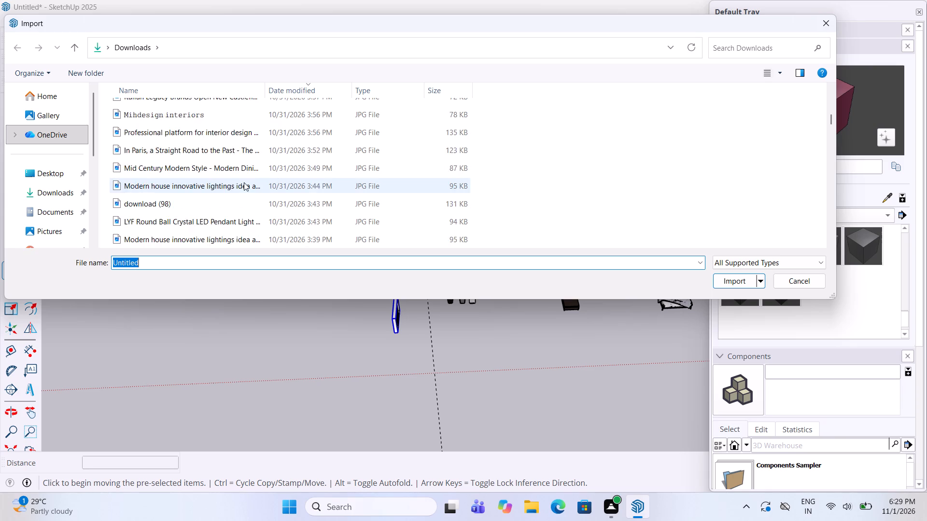
{"action": "scroll", "coordinate": [244, 182], "scroll_direction": "down", "scroll_amount": 17}
{"action": "scroll", "coordinate": [231, 184], "scroll_direction": "down", "scroll_amount": 7}
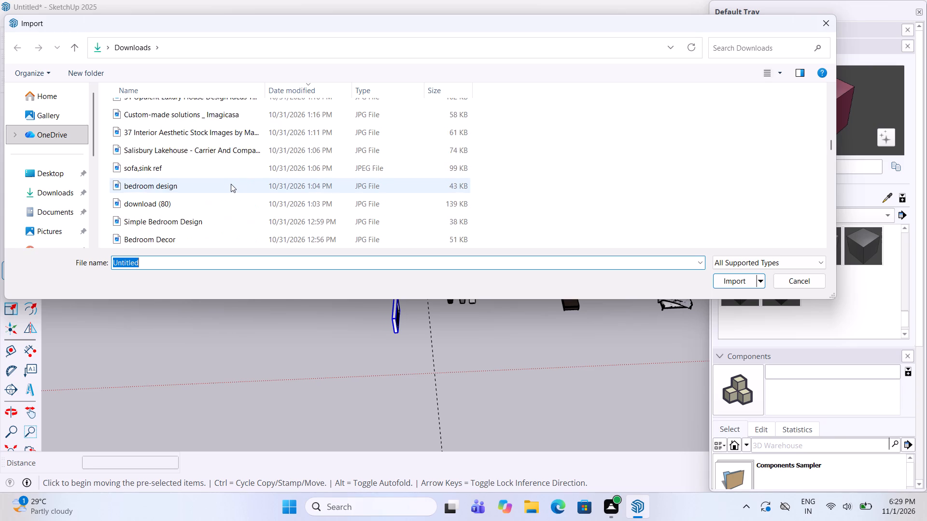
{"action": "scroll", "coordinate": [231, 184], "scroll_direction": "down", "scroll_amount": 18}
{"action": "scroll", "coordinate": [231, 184], "scroll_direction": "down", "scroll_amount": 3}
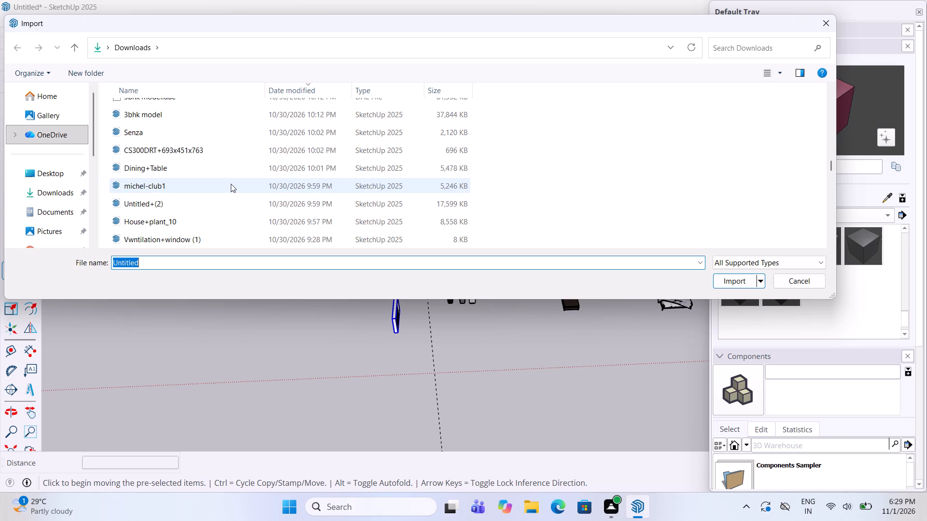
{"action": "scroll", "coordinate": [231, 184], "scroll_direction": "down", "scroll_amount": 2}
{"action": "left_click", "coordinate": [192, 208]}
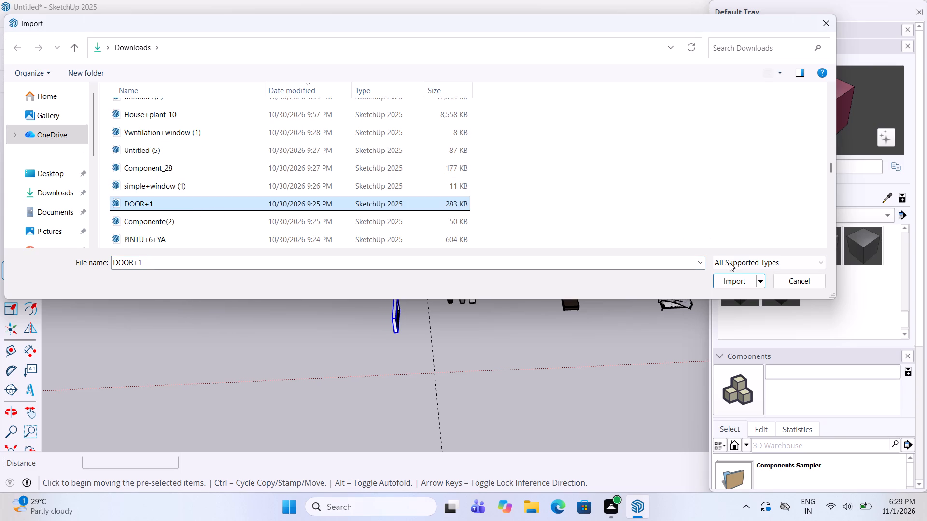
{"action": "left_click", "coordinate": [732, 280]}
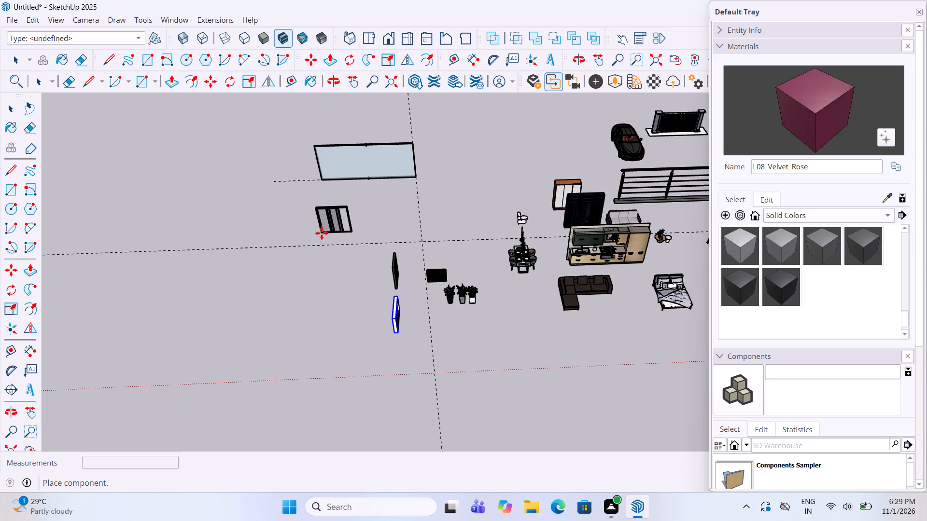
{"action": "left_click", "coordinate": [322, 233]}
Import the Componente(2) model from Downloads and place it beside the DOOR+1 model, on the side away from the furniture.
{"action": "left_click", "coordinate": [16, 18]}
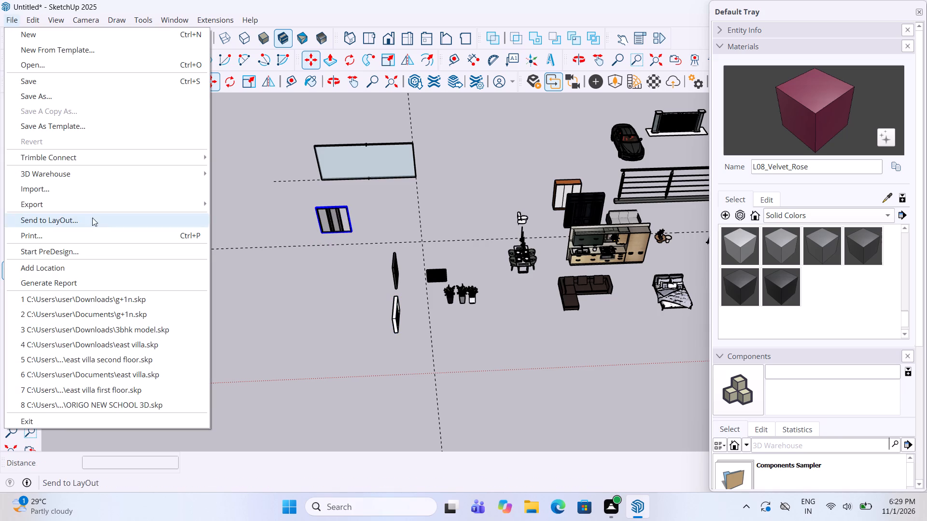
{"action": "left_click", "coordinate": [90, 197]}
{"action": "left_click", "coordinate": [89, 190]}
{"action": "scroll", "coordinate": [270, 191], "scroll_direction": "down", "scroll_amount": 5}
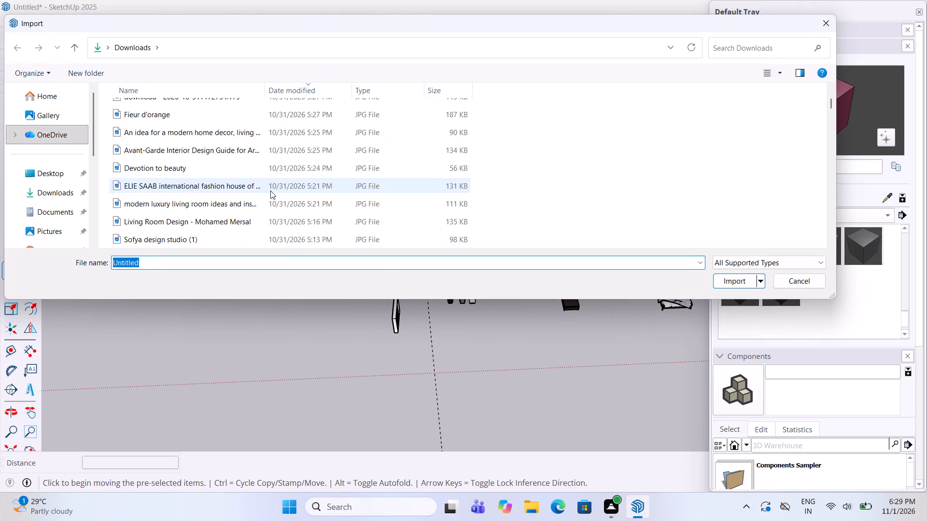
{"action": "scroll", "coordinate": [270, 191], "scroll_direction": "down", "scroll_amount": 19}
{"action": "scroll", "coordinate": [270, 191], "scroll_direction": "down", "scroll_amount": 11}
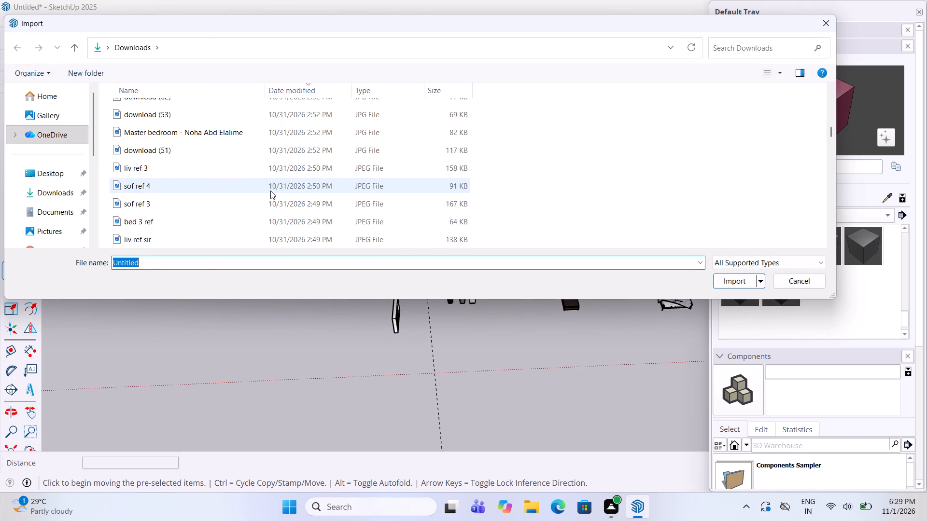
{"action": "scroll", "coordinate": [270, 191], "scroll_direction": "down", "scroll_amount": 16}
{"action": "scroll", "coordinate": [270, 191], "scroll_direction": "down", "scroll_amount": 17}
{"action": "scroll", "coordinate": [270, 191], "scroll_direction": "down", "scroll_amount": 4}
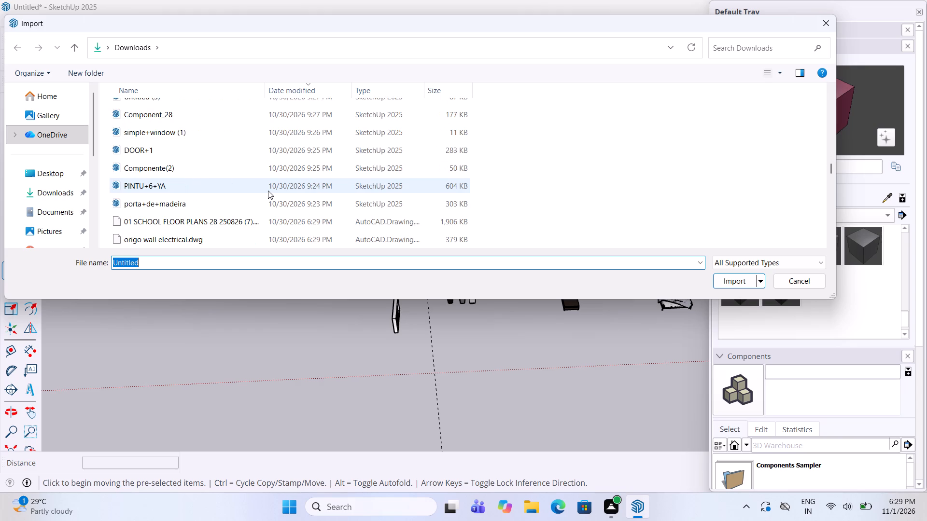
{"action": "left_click", "coordinate": [200, 174]}
{"action": "left_click", "coordinate": [740, 280]}
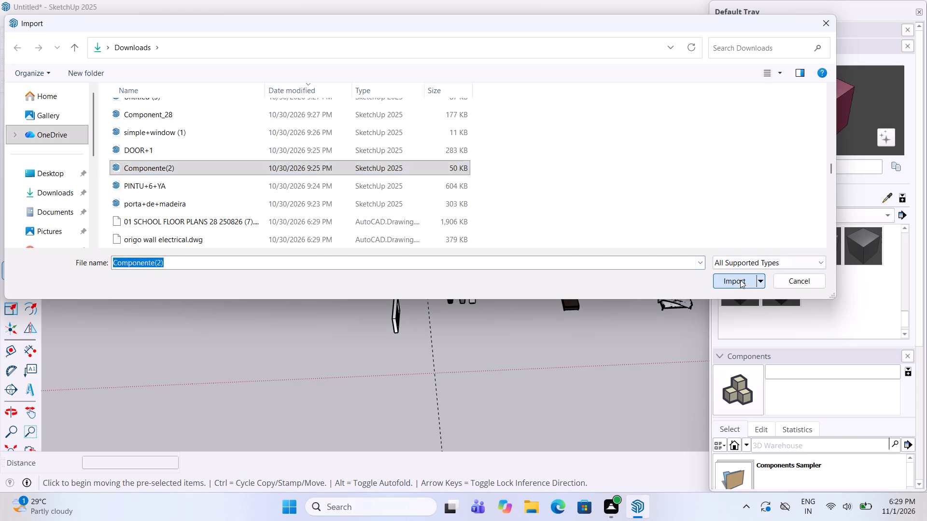
{"action": "left_click", "coordinate": [268, 232]}
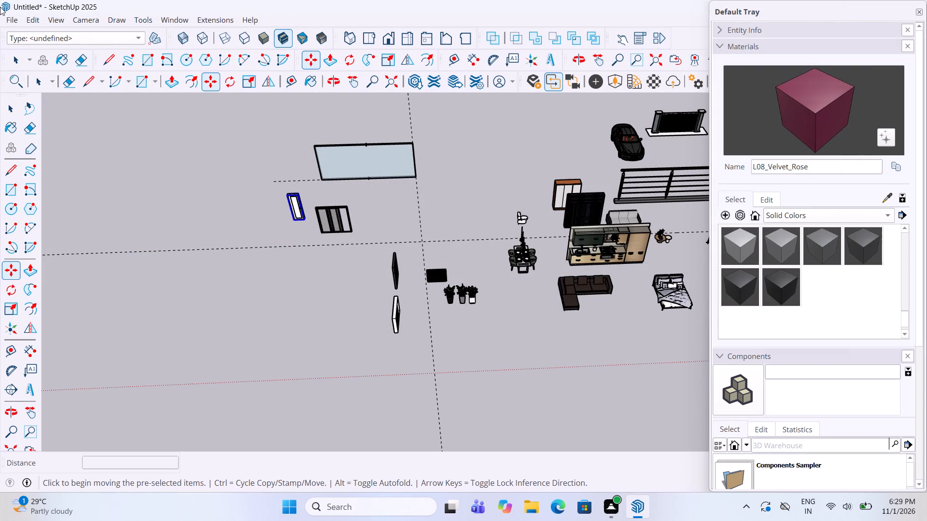
Import the PINTU+6+YA model from Downloads and place it in the open area in front of the DOOR+1 model.
{"action": "left_click", "coordinate": [11, 17]}
{"action": "left_click", "coordinate": [52, 190]}
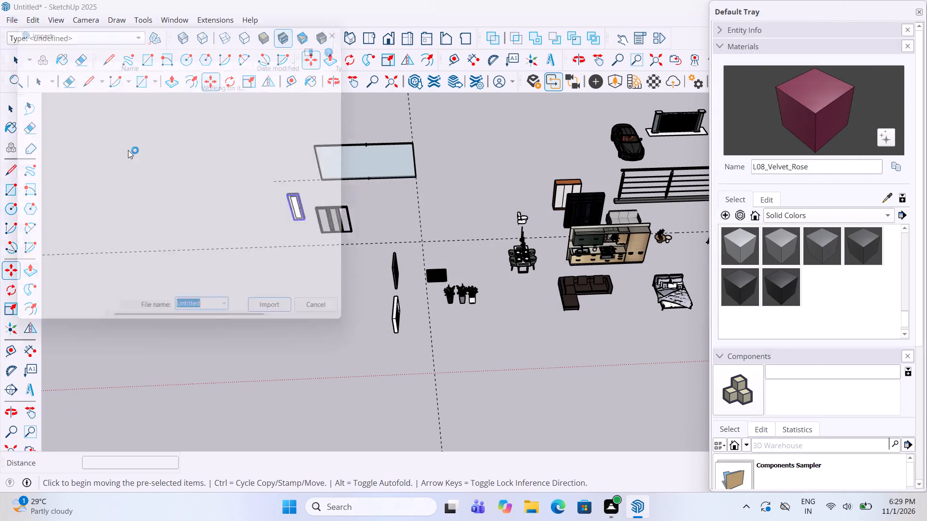
{"action": "scroll", "coordinate": [284, 178], "scroll_direction": "down", "scroll_amount": 18}
{"action": "scroll", "coordinate": [254, 178], "scroll_direction": "down", "scroll_amount": 3}
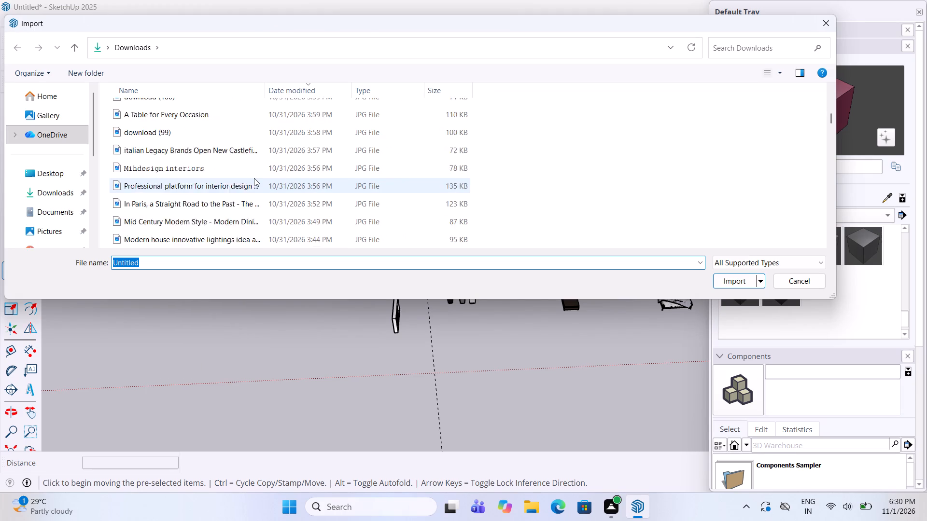
{"action": "scroll", "coordinate": [254, 178], "scroll_direction": "down", "scroll_amount": 19}
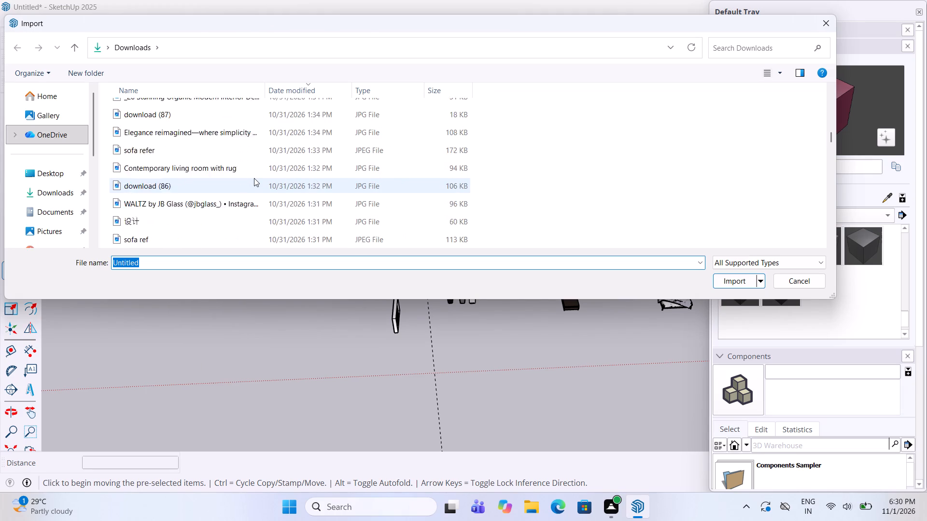
{"action": "scroll", "coordinate": [254, 178], "scroll_direction": "down", "scroll_amount": 8}
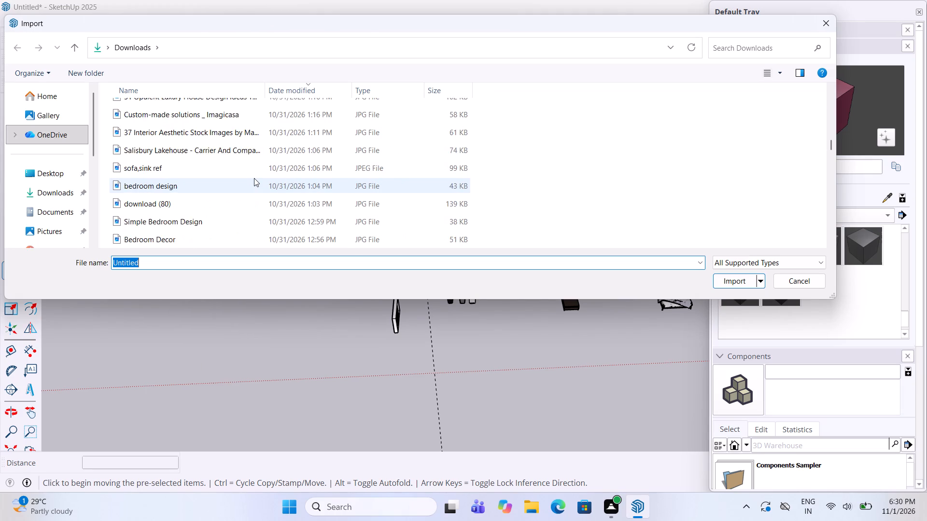
{"action": "scroll", "coordinate": [254, 178], "scroll_direction": "down", "scroll_amount": 19}
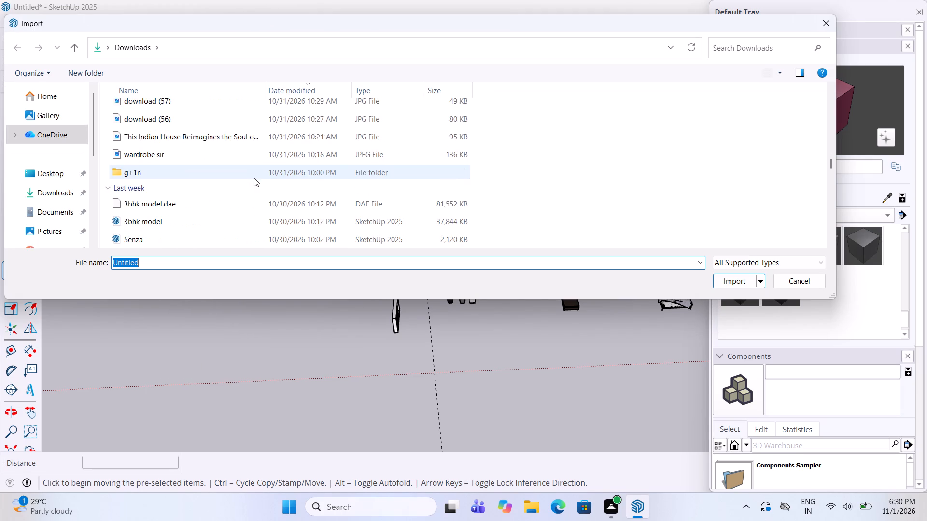
{"action": "scroll", "coordinate": [254, 178], "scroll_direction": "down", "scroll_amount": 5}
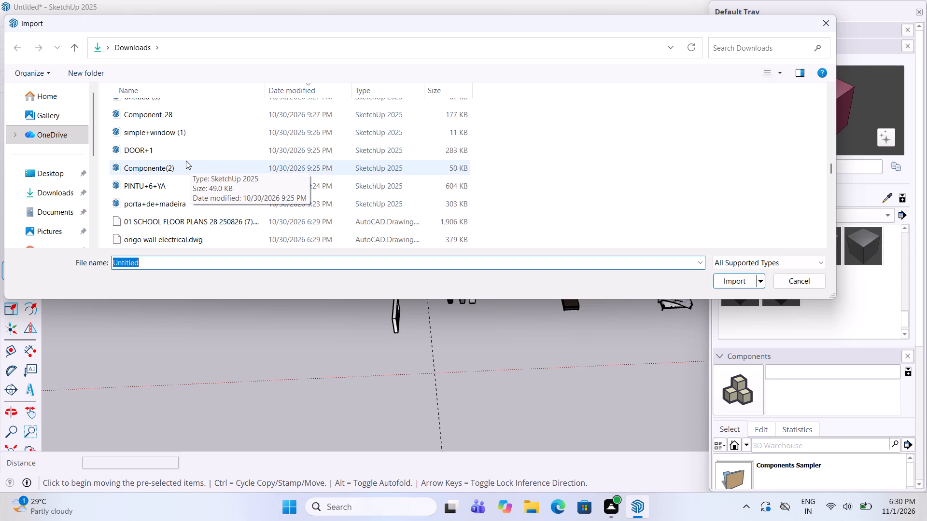
{"action": "left_click", "coordinate": [181, 186]}
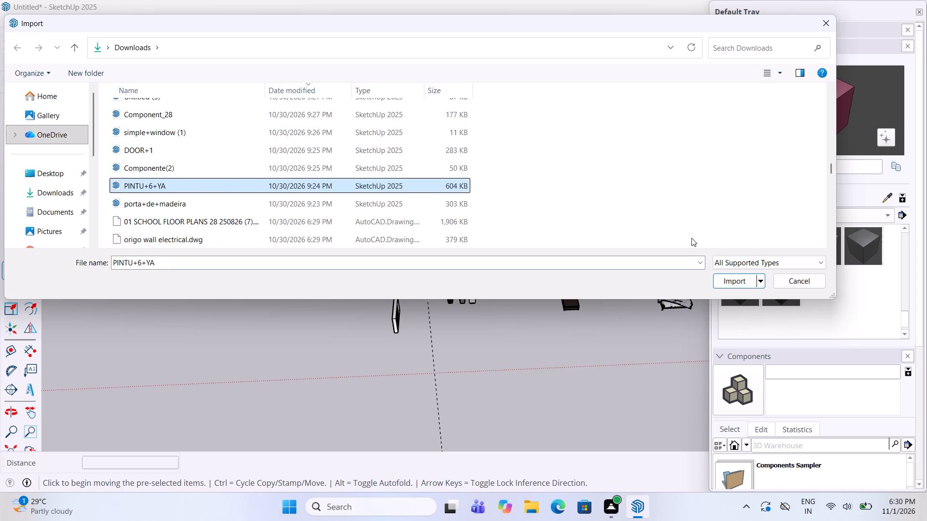
{"action": "left_click", "coordinate": [738, 283]}
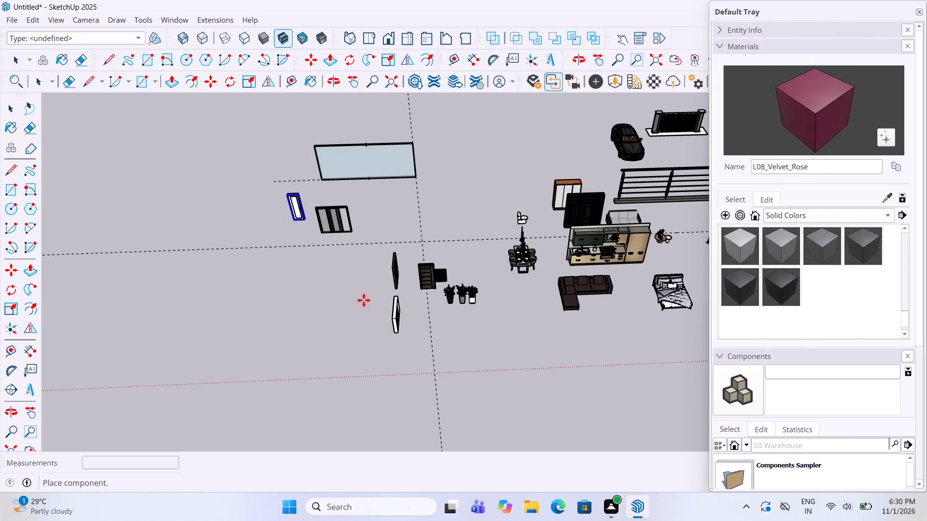
{"action": "left_click", "coordinate": [335, 277]}
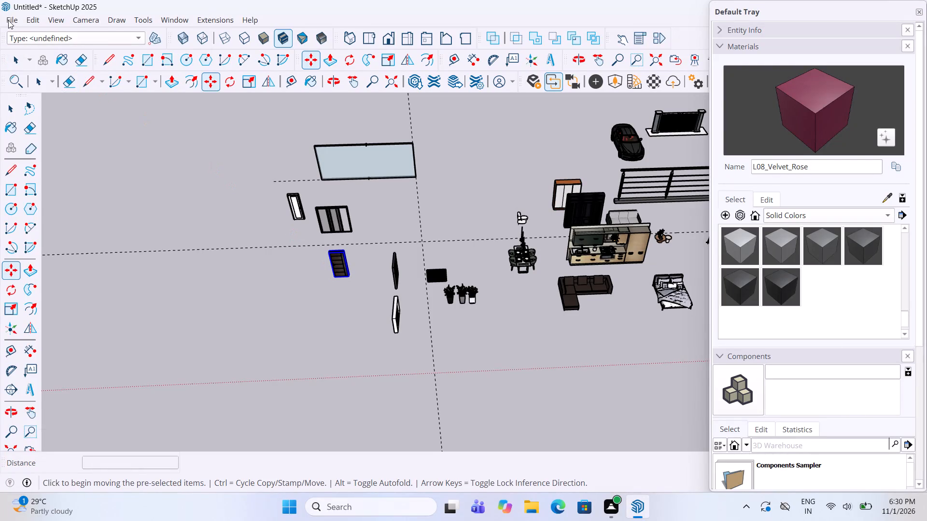
Import the porta+de+madeira model from Downloads and place it beside the PINTU+6+YA door, towards the two upright windows.
{"action": "left_click", "coordinate": [8, 20]}
{"action": "left_click", "coordinate": [60, 188]}
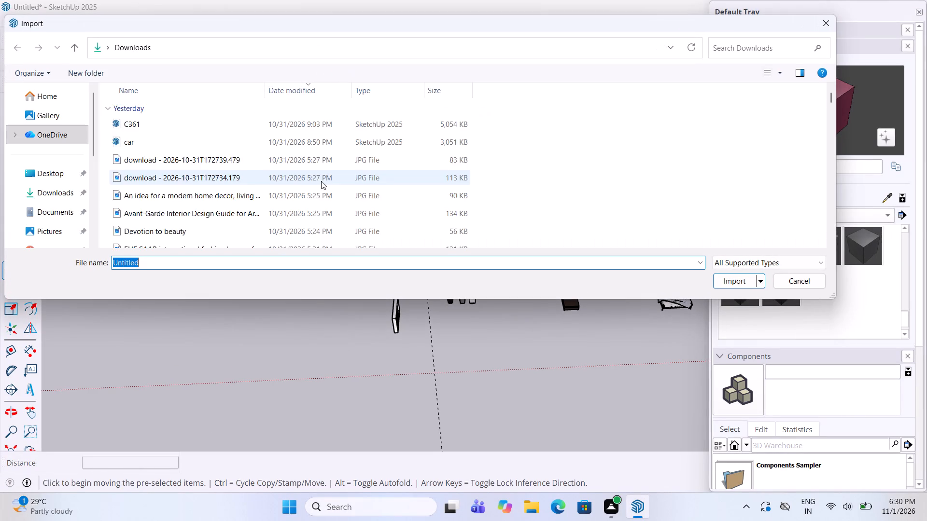
{"action": "scroll", "coordinate": [321, 181], "scroll_direction": "down", "scroll_amount": 20}
{"action": "scroll", "coordinate": [321, 181], "scroll_direction": "down", "scroll_amount": 16}
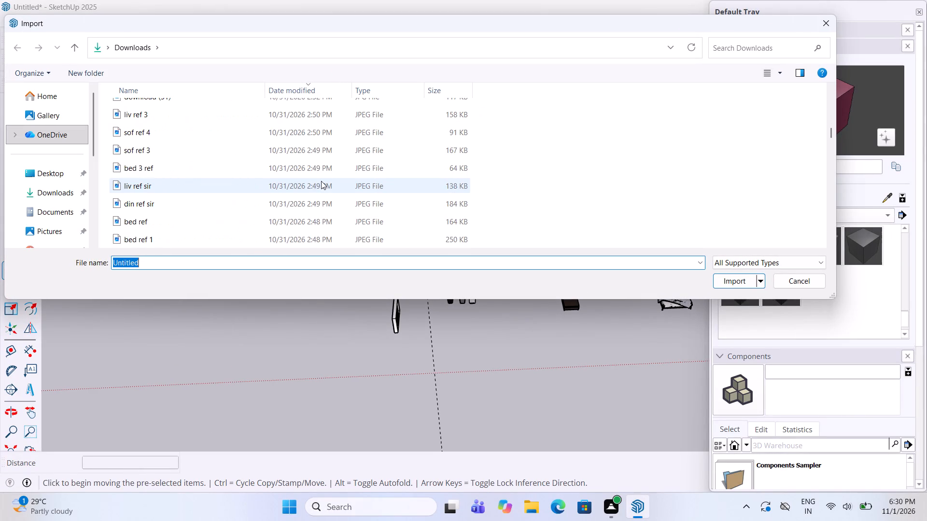
{"action": "scroll", "coordinate": [321, 181], "scroll_direction": "down", "scroll_amount": 13}
{"action": "scroll", "coordinate": [321, 181], "scroll_direction": "down", "scroll_amount": 20}
{"action": "scroll", "coordinate": [321, 181], "scroll_direction": "down", "scroll_amount": 3}
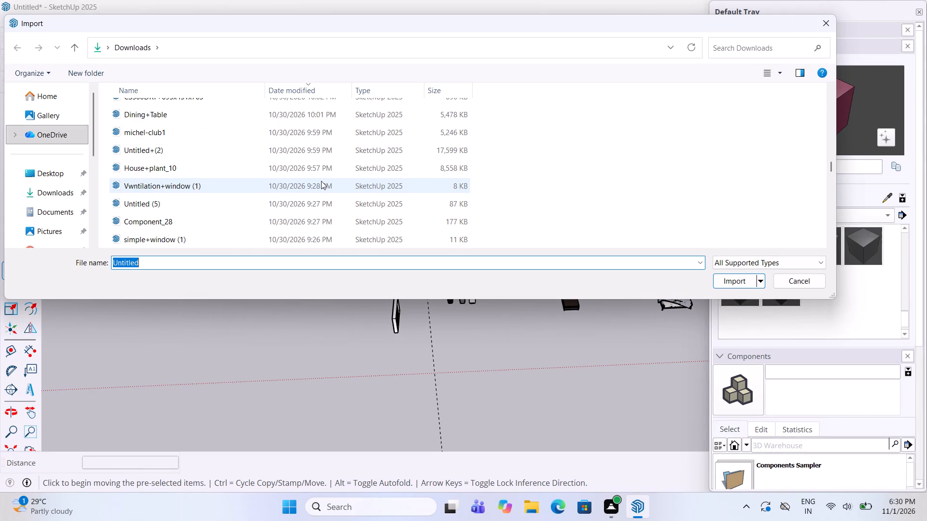
{"action": "scroll", "coordinate": [321, 181], "scroll_direction": "down", "scroll_amount": 4}
{"action": "scroll", "coordinate": [166, 200], "scroll_direction": "down", "scroll_amount": 9}
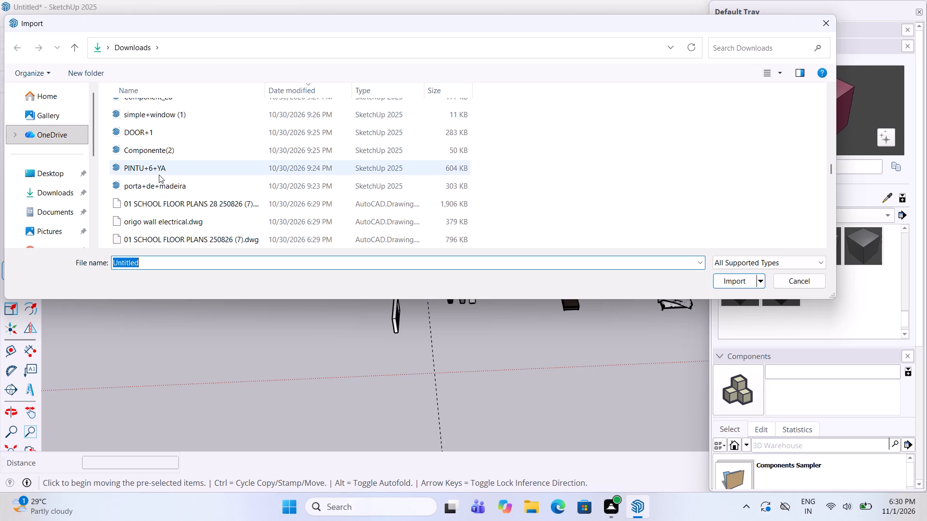
{"action": "scroll", "coordinate": [159, 175], "scroll_direction": "up", "scroll_amount": 2}
{"action": "scroll", "coordinate": [159, 178], "scroll_direction": "down", "scroll_amount": 2}
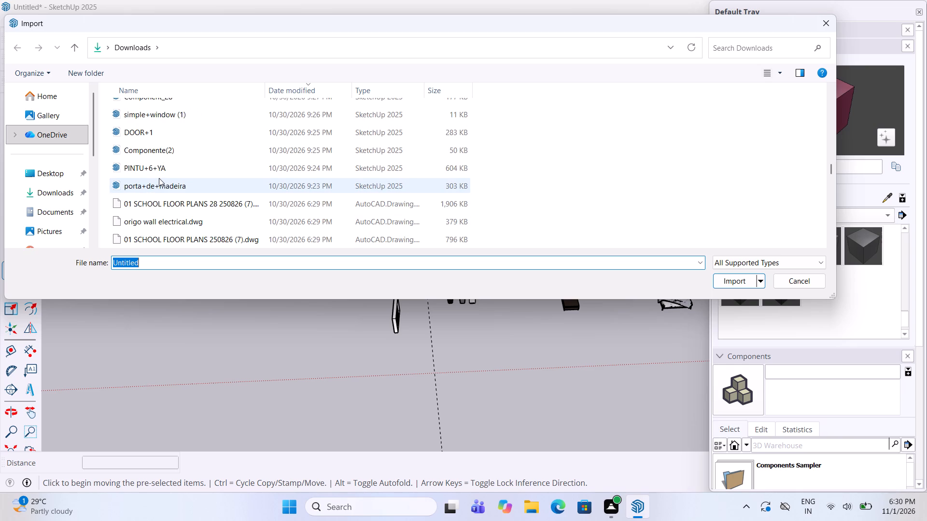
{"action": "left_click", "coordinate": [169, 189]}
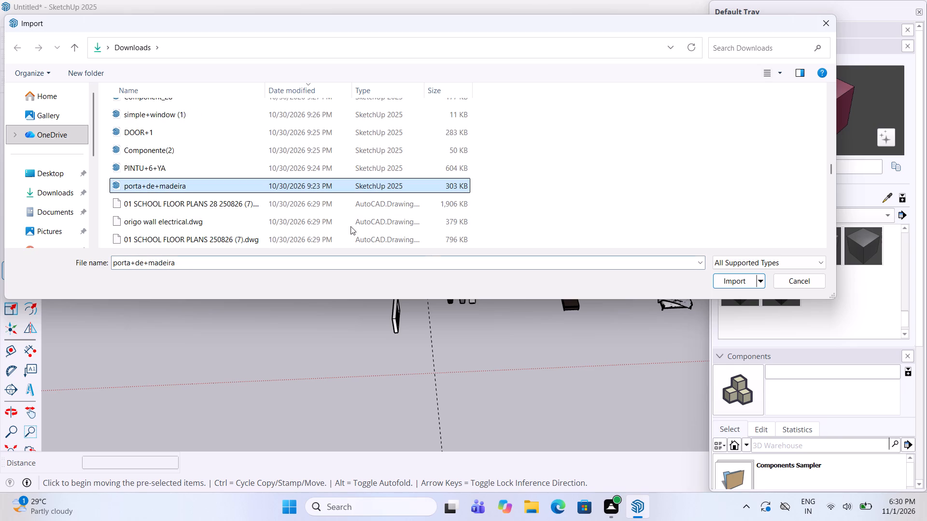
{"action": "left_click", "coordinate": [731, 283]}
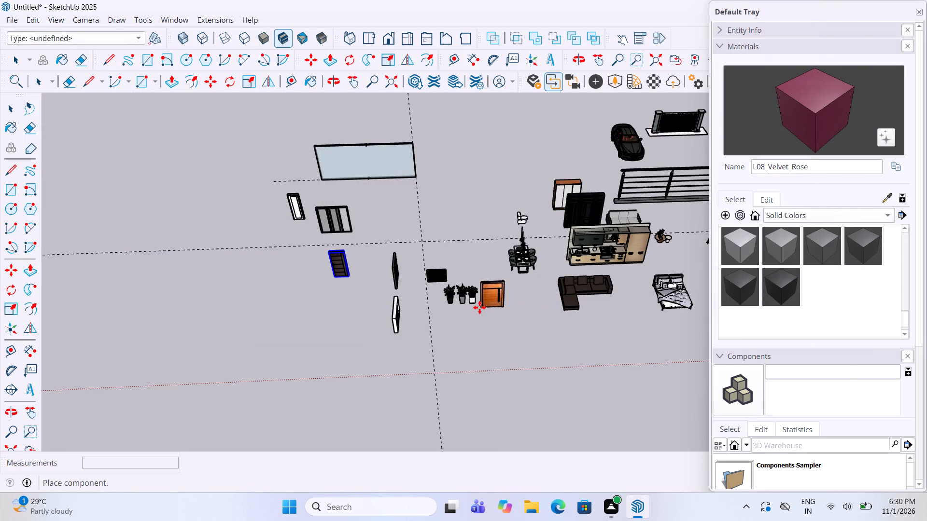
{"action": "scroll", "coordinate": [383, 306], "scroll_direction": "up", "scroll_amount": 3}
{"action": "left_click", "coordinate": [351, 298]}
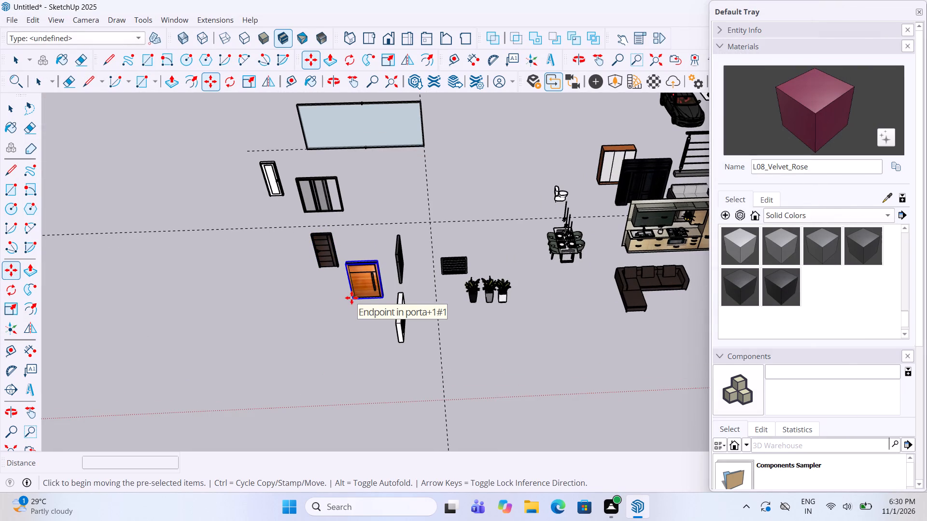
{"action": "key", "text": "grave"}
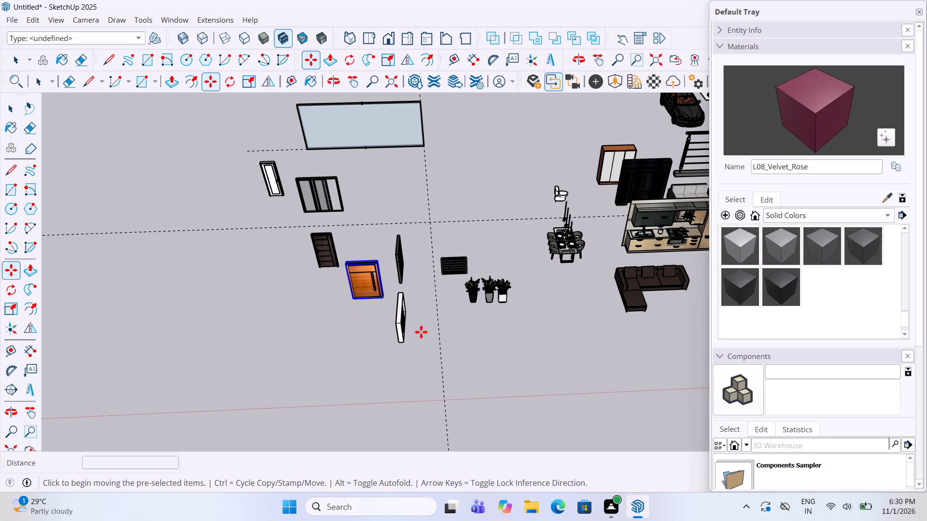
{"action": "key", "text": "space"}
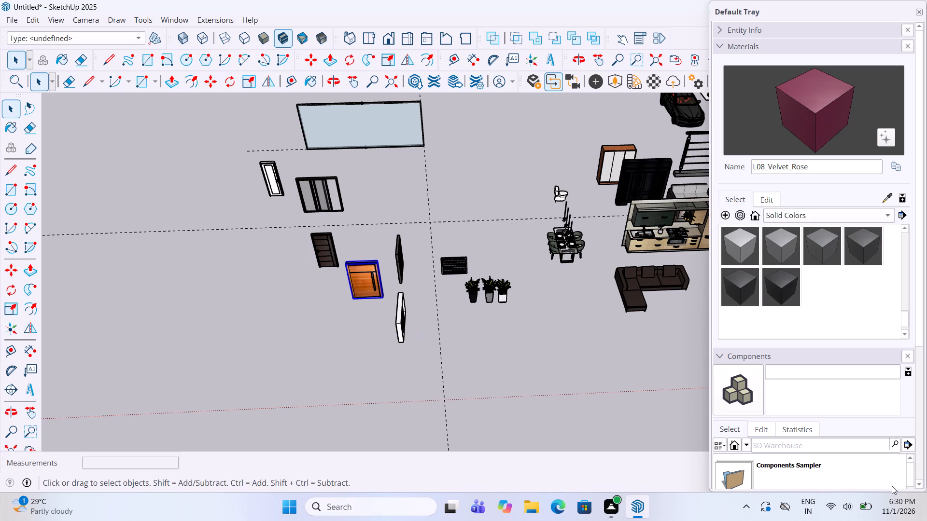
{"action": "left_click", "coordinate": [834, 483]}
{"action": "left_click", "coordinate": [583, 381]}
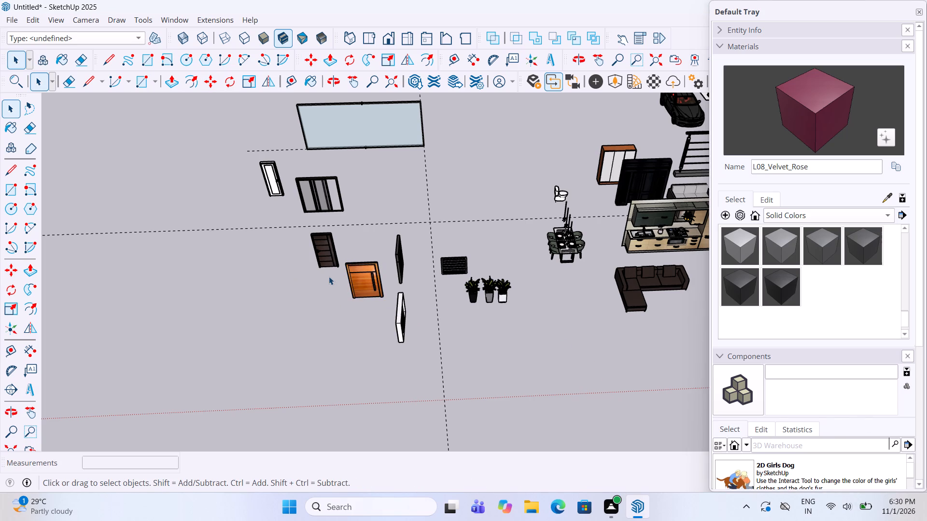
Examine the imported doors, windows and furniture and the front of the house model from several distances and angles.
{"action": "scroll", "coordinate": [252, 262], "scroll_direction": "down", "scroll_amount": 5}
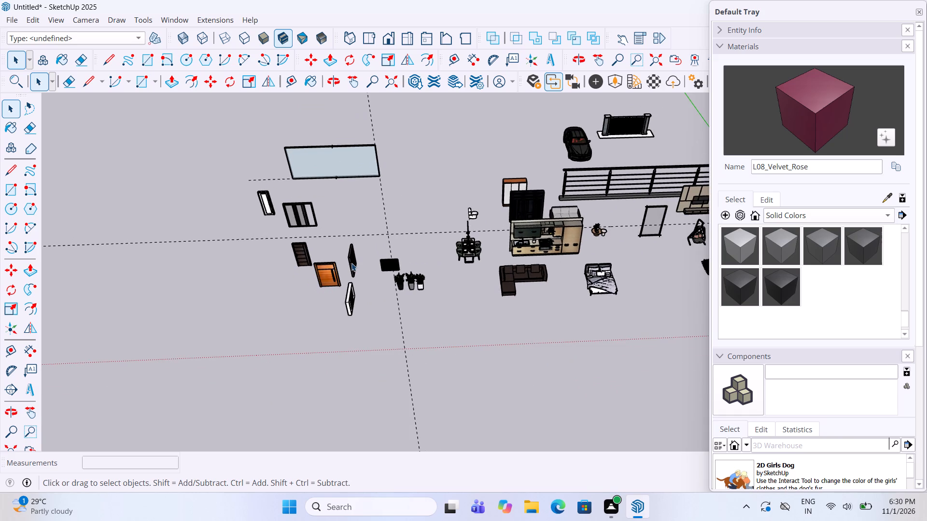
{"action": "scroll", "coordinate": [352, 272], "scroll_direction": "down", "scroll_amount": 6}
{"action": "scroll", "coordinate": [636, 207], "scroll_direction": "up", "scroll_amount": 5}
{"action": "scroll", "coordinate": [408, 260], "scroll_direction": "down", "scroll_amount": 5}
{"action": "scroll", "coordinate": [642, 284], "scroll_direction": "up", "scroll_amount": 5}
{"action": "middle_click_drag", "start_coordinate": [639, 282], "coordinate": [625, 272]}
{"action": "scroll", "coordinate": [625, 272], "scroll_direction": "down", "scroll_amount": 5}
{"action": "scroll", "coordinate": [159, 285], "scroll_direction": "up", "scroll_amount": 10}
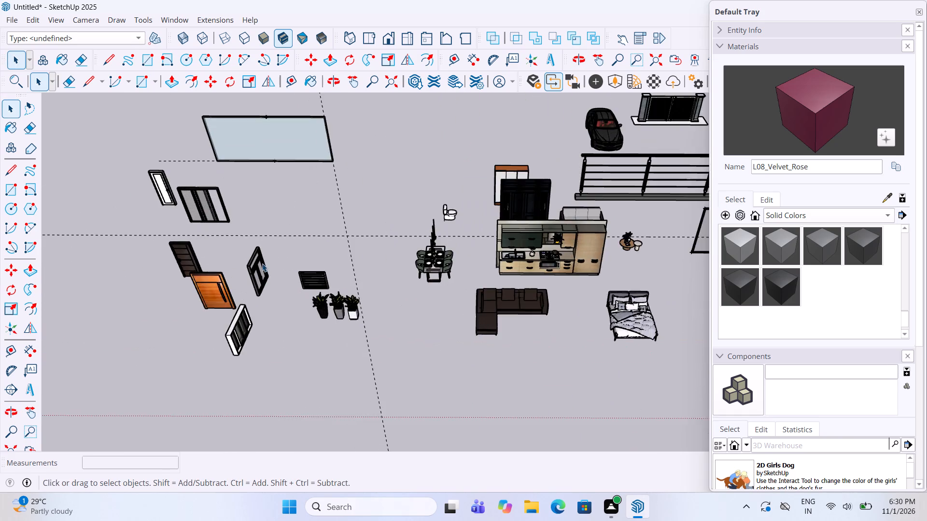
{"action": "scroll", "coordinate": [175, 294], "scroll_direction": "up", "scroll_amount": 4}
{"action": "middle_click_drag", "start_coordinate": [174, 294], "coordinate": [197, 243]}
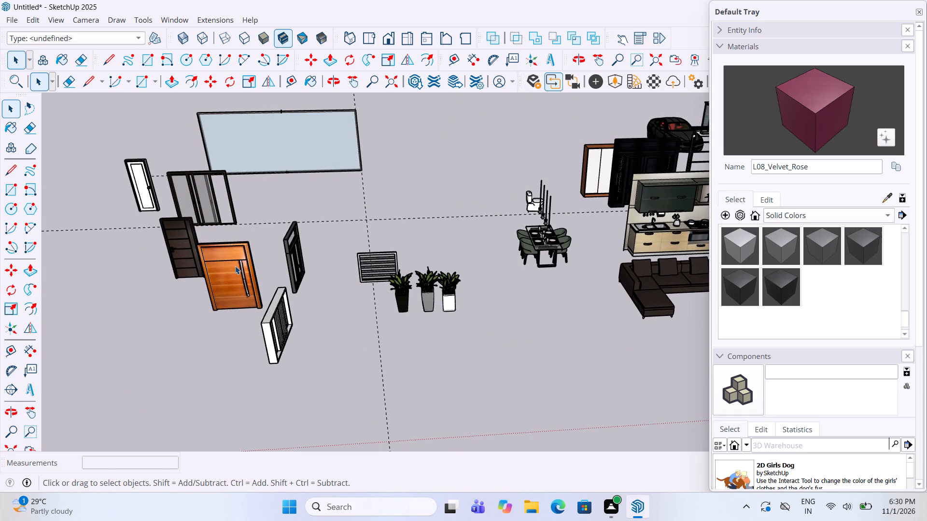
{"action": "scroll", "coordinate": [235, 266], "scroll_direction": "down", "scroll_amount": 18}
{"action": "scroll", "coordinate": [235, 266], "scroll_direction": "down", "scroll_amount": 5}
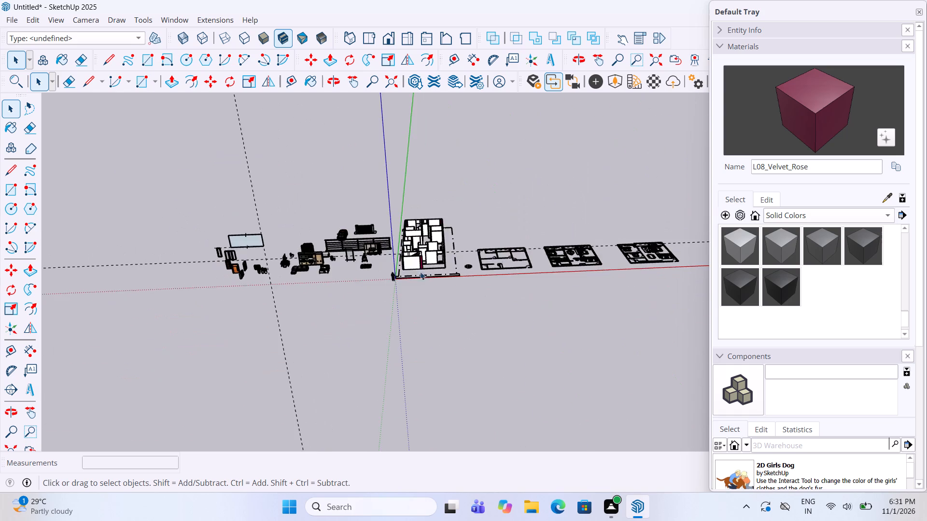
{"action": "scroll", "coordinate": [522, 253], "scroll_direction": "up", "scroll_amount": 5}
{"action": "scroll", "coordinate": [383, 280], "scroll_direction": "up", "scroll_amount": 12}
{"action": "middle_click_drag", "start_coordinate": [274, 178], "coordinate": [296, 200]}
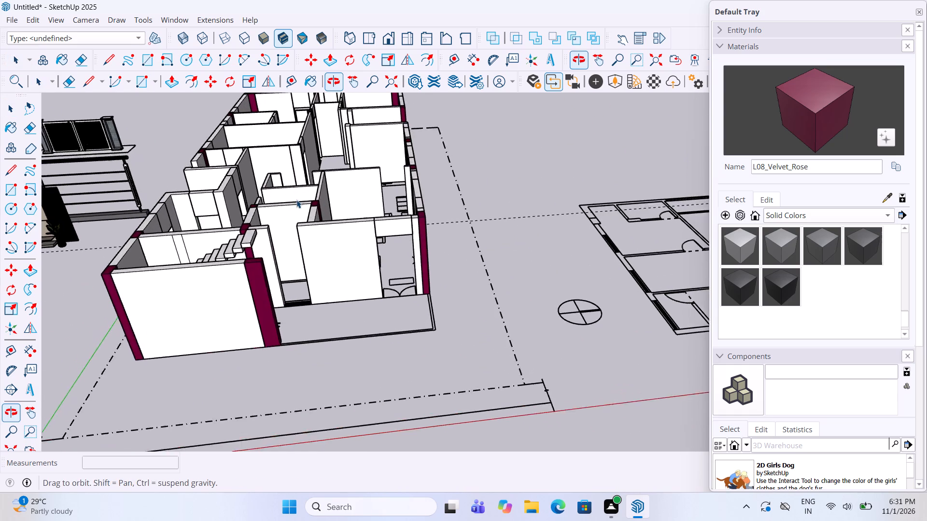
{"action": "middle_click_drag", "start_coordinate": [296, 200], "coordinate": [294, 199]}
{"action": "scroll", "coordinate": [472, 195], "scroll_direction": "down", "scroll_amount": 6}
{"action": "scroll", "coordinate": [414, 226], "scroll_direction": "down", "scroll_amount": 6}
{"action": "scroll", "coordinate": [201, 219], "scroll_direction": "up", "scroll_amount": 5}
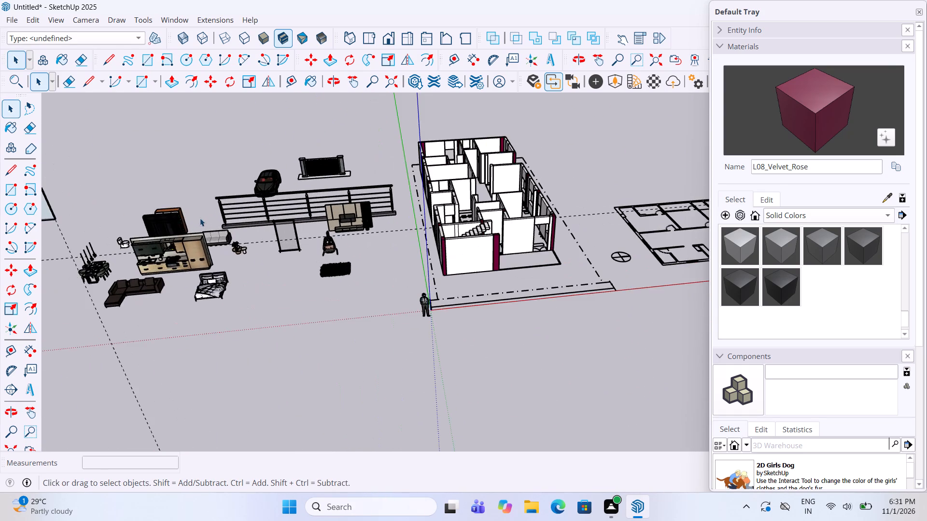
Move the black double door with side grilles from the furniture area to the base of the house's entrance opening, beside the maroon column.
{"action": "scroll", "coordinate": [162, 214], "scroll_direction": "up", "scroll_amount": 13}
{"action": "middle_click", "coordinate": [162, 210]}
{"action": "scroll", "coordinate": [162, 208], "scroll_direction": "up", "scroll_amount": 1}
{"action": "middle_click_drag", "start_coordinate": [251, 216], "coordinate": [248, 253]}
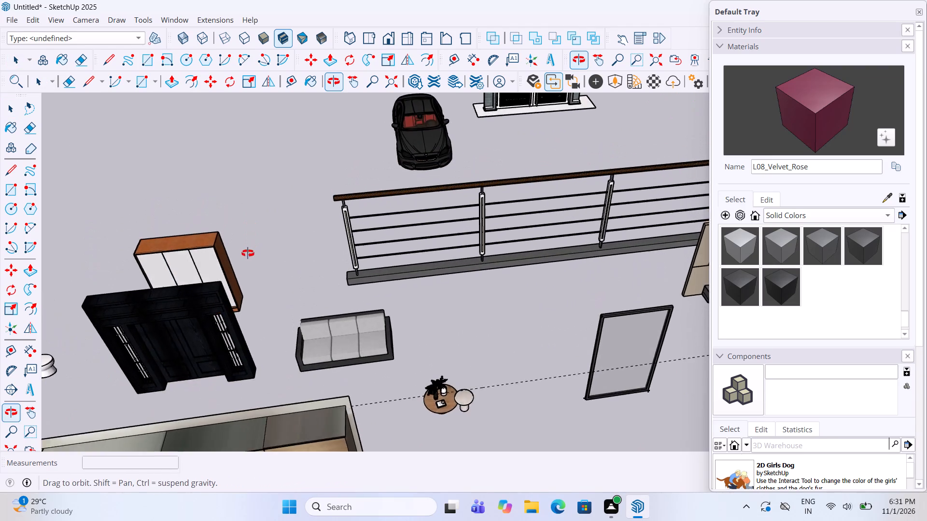
{"action": "middle_click_drag", "start_coordinate": [248, 253], "coordinate": [239, 250]}
{"action": "scroll", "coordinate": [231, 240], "scroll_direction": "down", "scroll_amount": 1}
{"action": "left_click", "coordinate": [167, 305]}
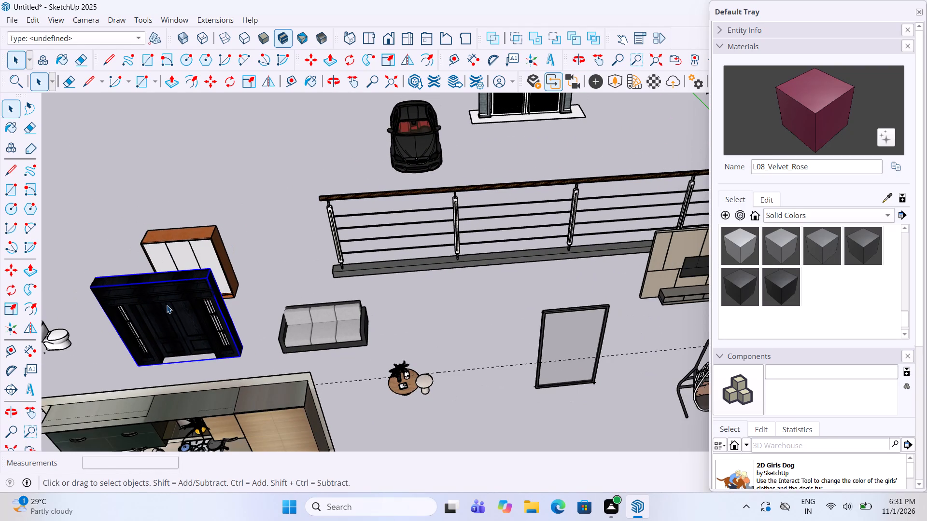
{"action": "key", "text": "m"}
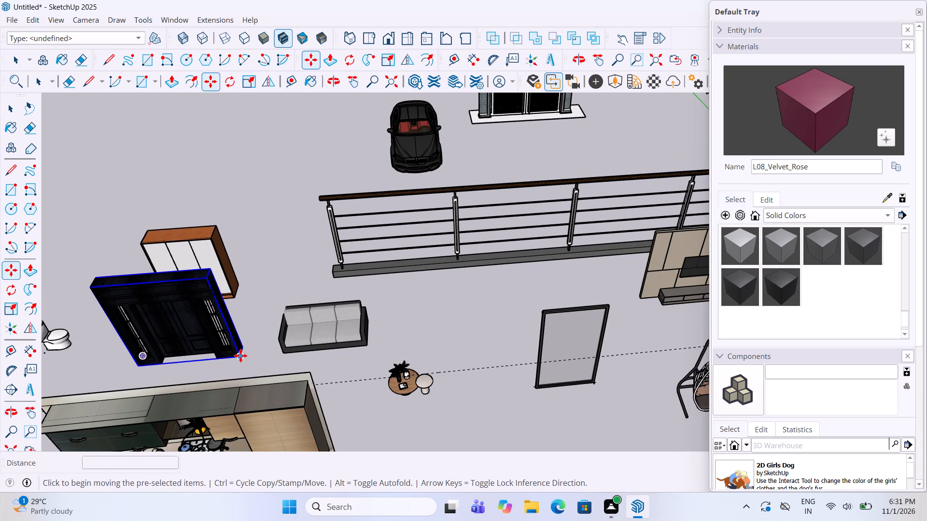
{"action": "left_click", "coordinate": [240, 356]}
{"action": "scroll", "coordinate": [264, 267], "scroll_direction": "down", "scroll_amount": 19}
{"action": "scroll", "coordinate": [526, 280], "scroll_direction": "up", "scroll_amount": 5}
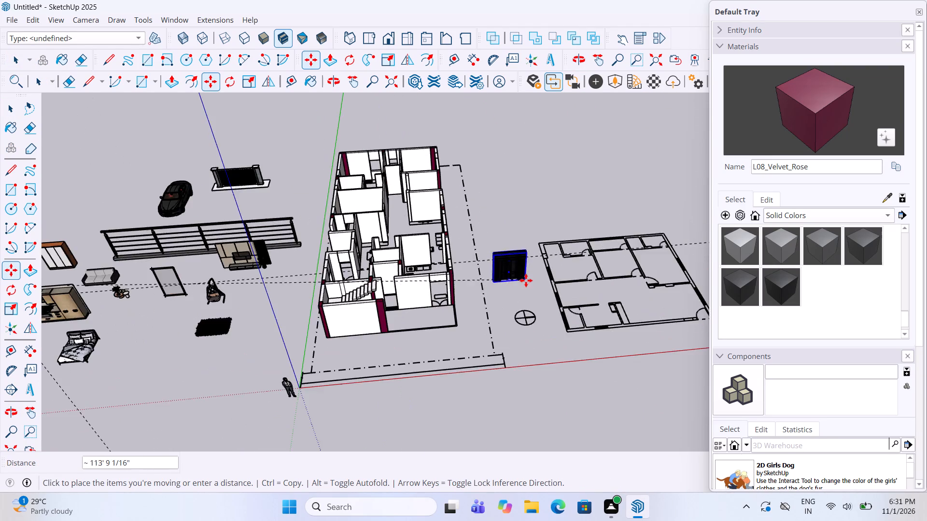
{"action": "scroll", "coordinate": [487, 301], "scroll_direction": "up", "scroll_amount": 7}
{"action": "scroll", "coordinate": [435, 302], "scroll_direction": "up", "scroll_amount": 6}
{"action": "scroll", "coordinate": [379, 315], "scroll_direction": "up", "scroll_amount": 11}
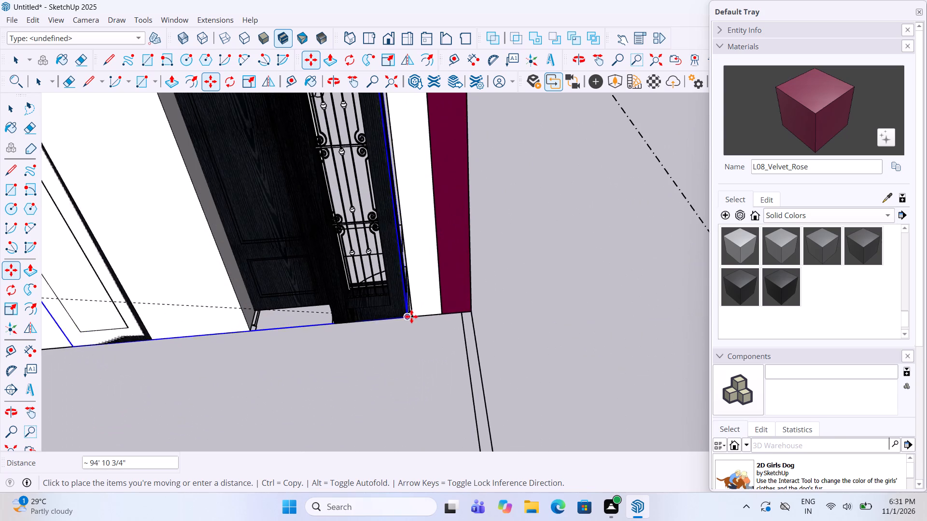
{"action": "left_click", "coordinate": [413, 317]}
Scale the black double door to 0.46 of its width and about 0.93 of its height to fit the entrance opening.
{"action": "key", "text": "s"}
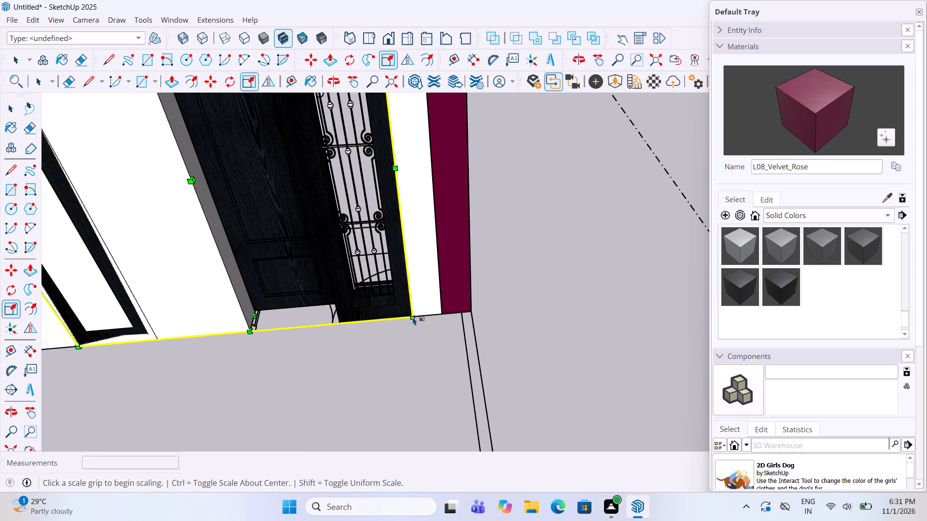
{"action": "scroll", "coordinate": [413, 317], "scroll_direction": "down", "scroll_amount": 6}
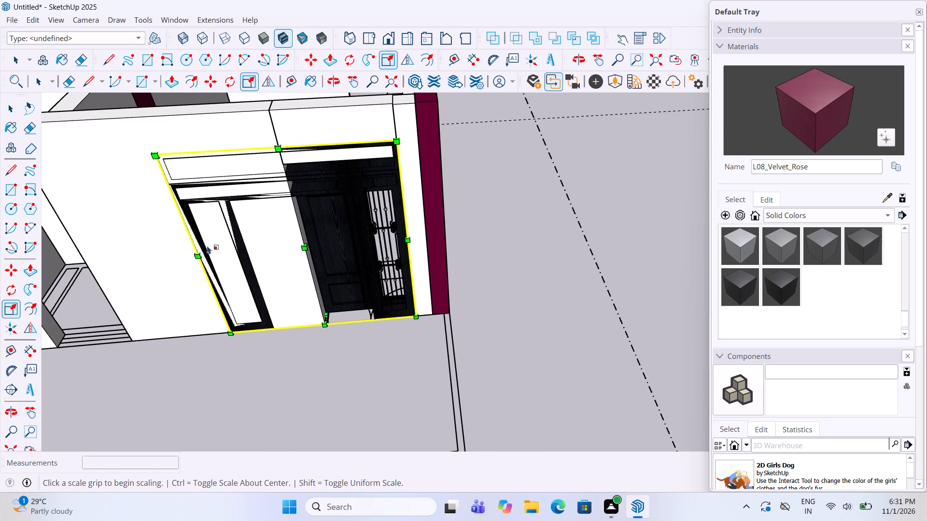
{"action": "left_click_drag", "start_coordinate": [205, 244], "coordinate": [318, 261]}
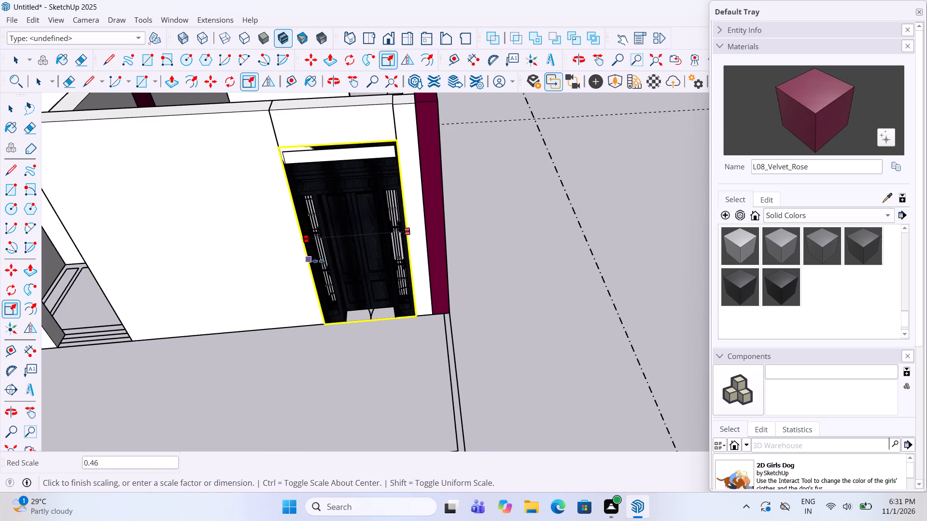
{"action": "left_click_drag", "start_coordinate": [318, 261], "coordinate": [309, 261]}
{"action": "scroll", "coordinate": [335, 131], "scroll_direction": "up", "scroll_amount": 4}
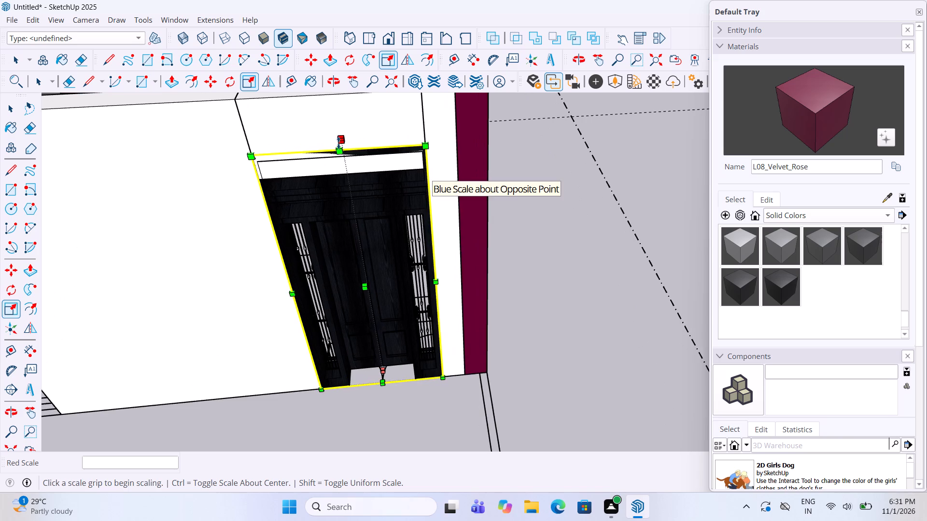
{"action": "left_click_drag", "start_coordinate": [338, 143], "coordinate": [345, 171]}
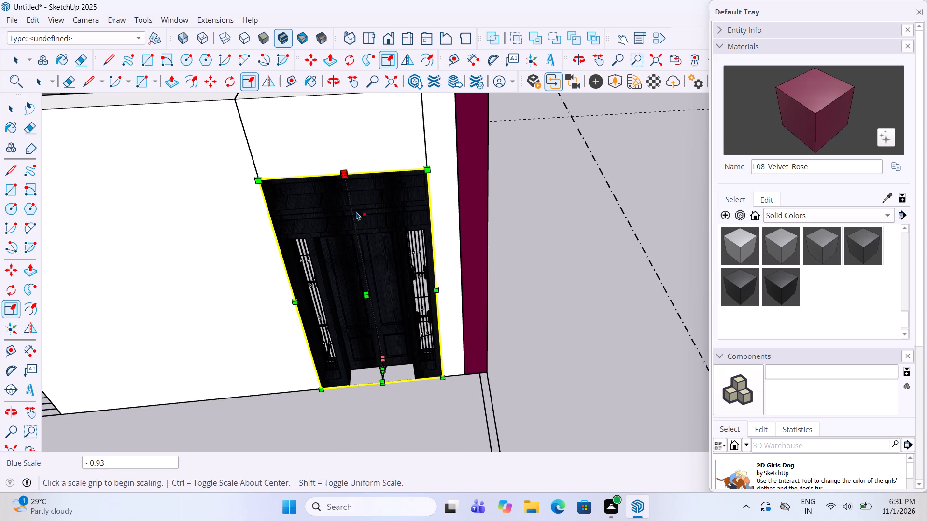
{"action": "scroll", "coordinate": [379, 263], "scroll_direction": "down", "scroll_amount": 1}
{"action": "middle_click_drag", "start_coordinate": [376, 262], "coordinate": [344, 218]}
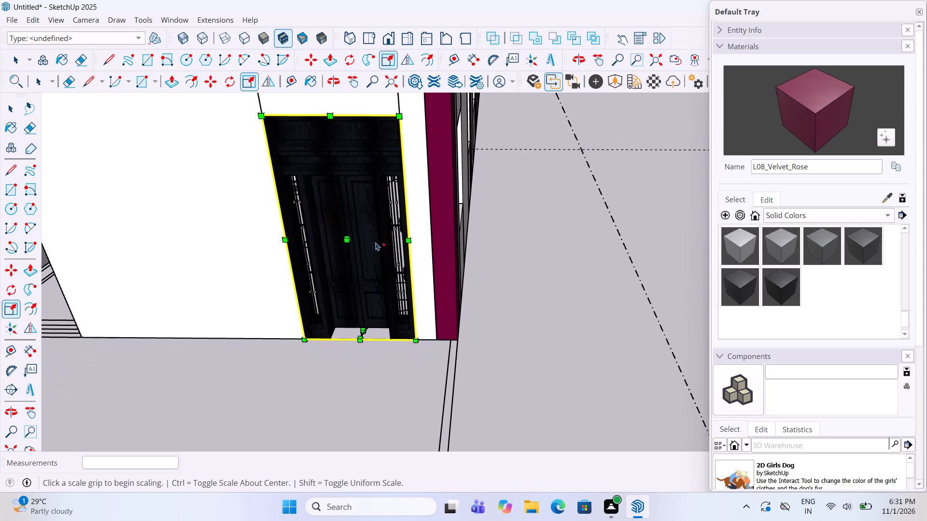
{"action": "key", "text": "space"}
{"action": "left_click", "coordinate": [537, 303]}
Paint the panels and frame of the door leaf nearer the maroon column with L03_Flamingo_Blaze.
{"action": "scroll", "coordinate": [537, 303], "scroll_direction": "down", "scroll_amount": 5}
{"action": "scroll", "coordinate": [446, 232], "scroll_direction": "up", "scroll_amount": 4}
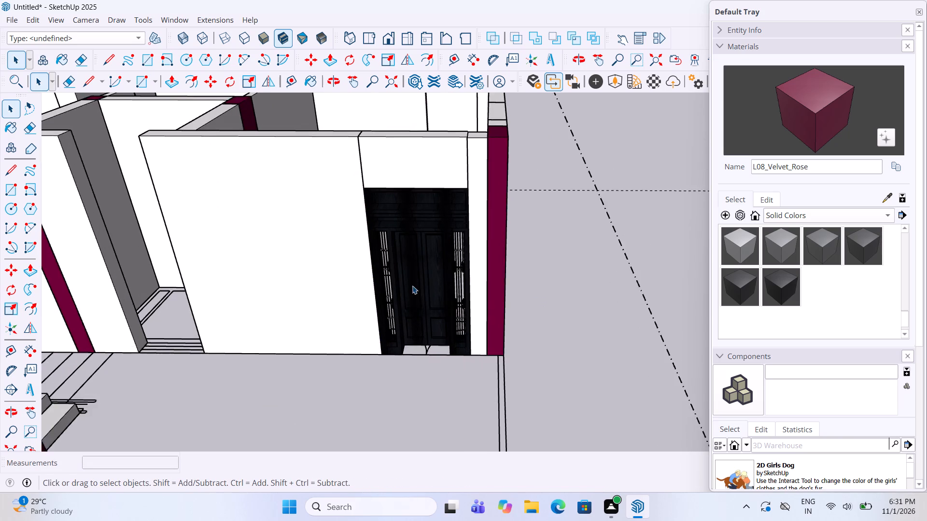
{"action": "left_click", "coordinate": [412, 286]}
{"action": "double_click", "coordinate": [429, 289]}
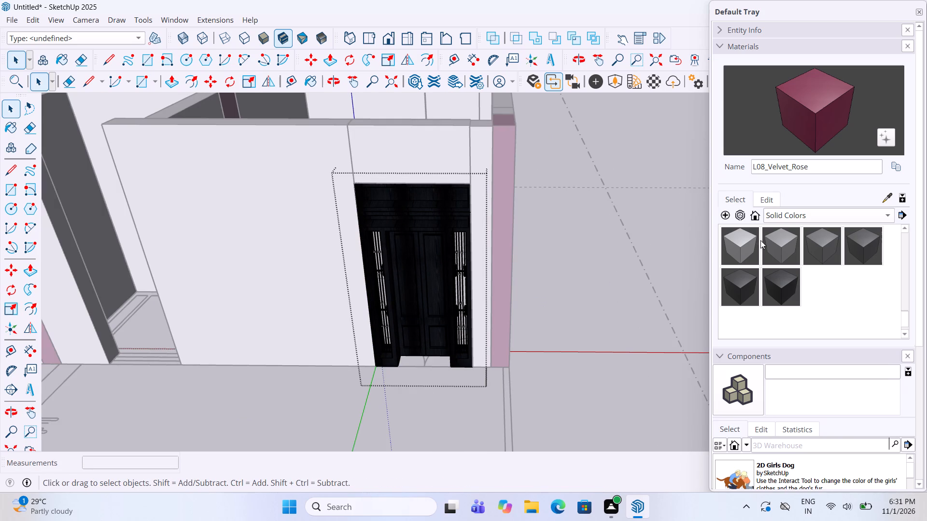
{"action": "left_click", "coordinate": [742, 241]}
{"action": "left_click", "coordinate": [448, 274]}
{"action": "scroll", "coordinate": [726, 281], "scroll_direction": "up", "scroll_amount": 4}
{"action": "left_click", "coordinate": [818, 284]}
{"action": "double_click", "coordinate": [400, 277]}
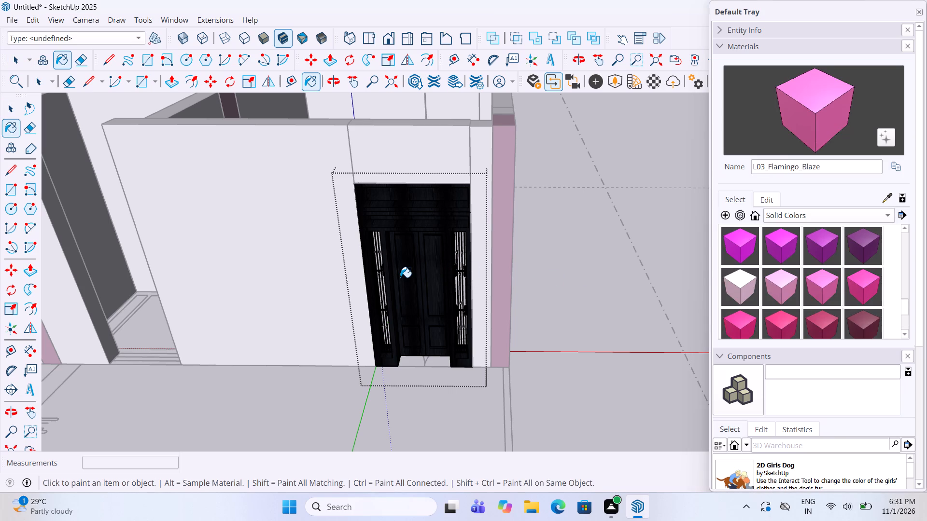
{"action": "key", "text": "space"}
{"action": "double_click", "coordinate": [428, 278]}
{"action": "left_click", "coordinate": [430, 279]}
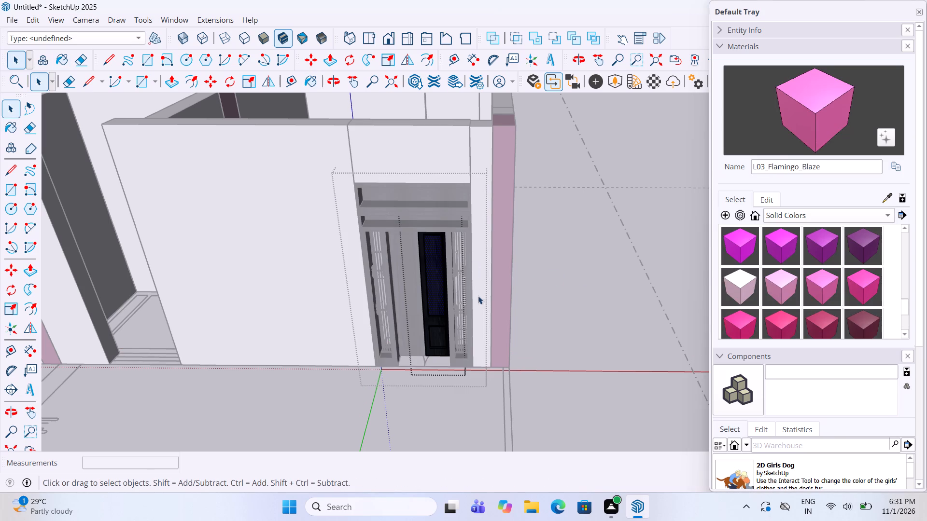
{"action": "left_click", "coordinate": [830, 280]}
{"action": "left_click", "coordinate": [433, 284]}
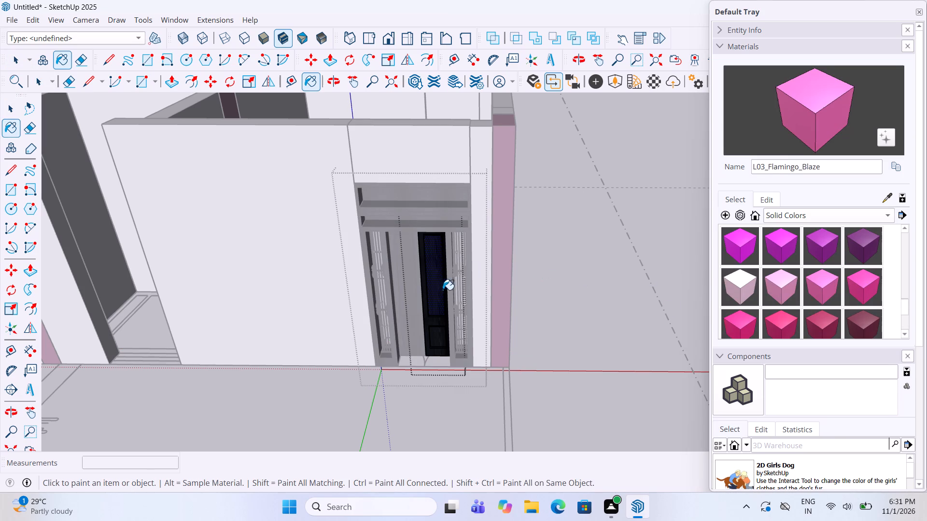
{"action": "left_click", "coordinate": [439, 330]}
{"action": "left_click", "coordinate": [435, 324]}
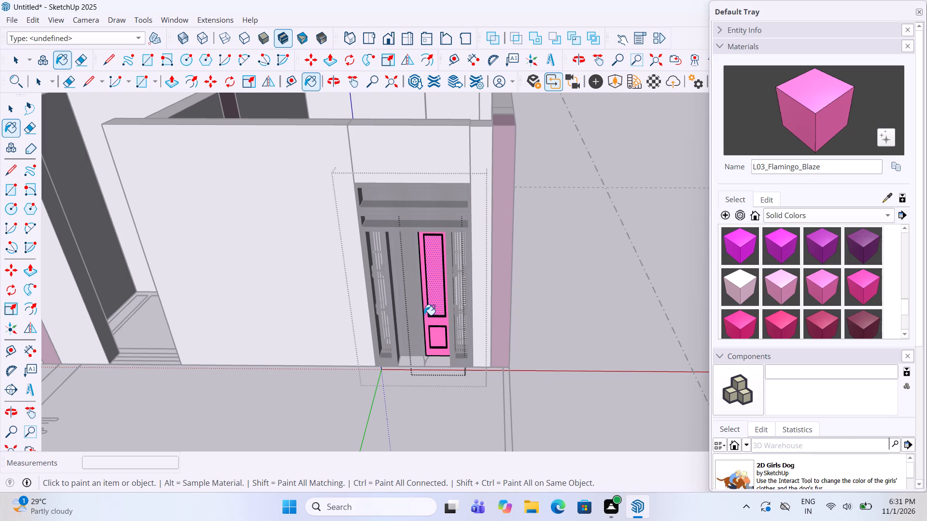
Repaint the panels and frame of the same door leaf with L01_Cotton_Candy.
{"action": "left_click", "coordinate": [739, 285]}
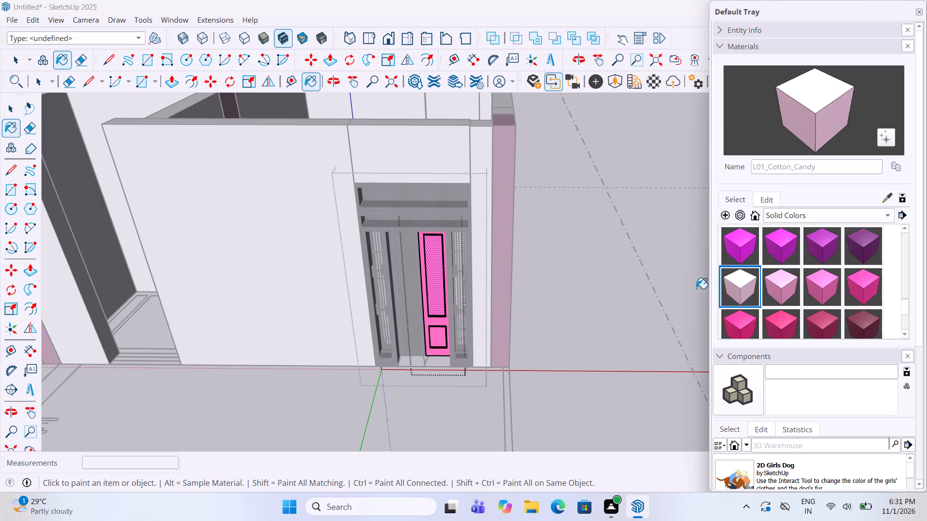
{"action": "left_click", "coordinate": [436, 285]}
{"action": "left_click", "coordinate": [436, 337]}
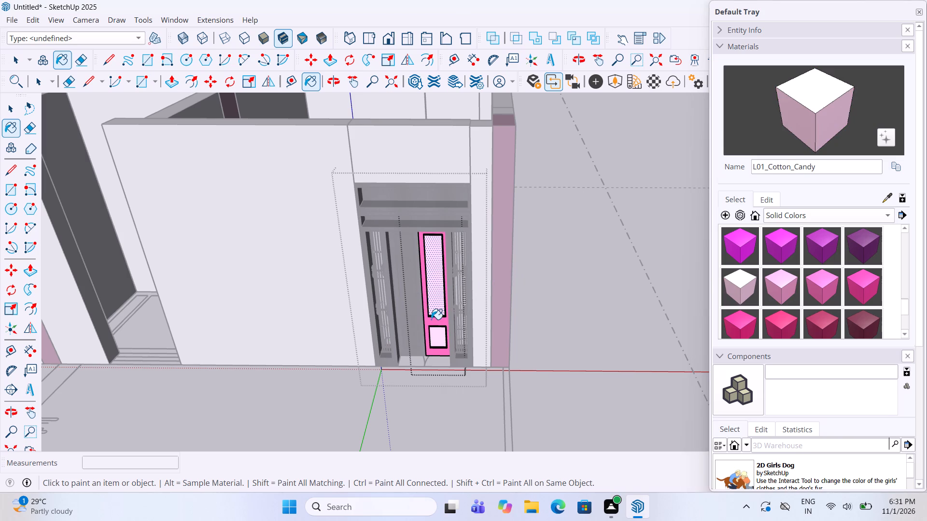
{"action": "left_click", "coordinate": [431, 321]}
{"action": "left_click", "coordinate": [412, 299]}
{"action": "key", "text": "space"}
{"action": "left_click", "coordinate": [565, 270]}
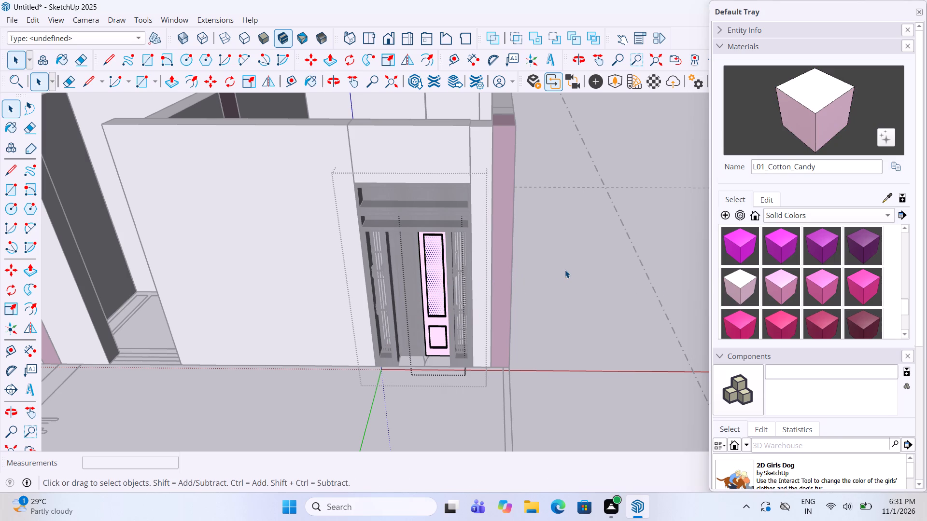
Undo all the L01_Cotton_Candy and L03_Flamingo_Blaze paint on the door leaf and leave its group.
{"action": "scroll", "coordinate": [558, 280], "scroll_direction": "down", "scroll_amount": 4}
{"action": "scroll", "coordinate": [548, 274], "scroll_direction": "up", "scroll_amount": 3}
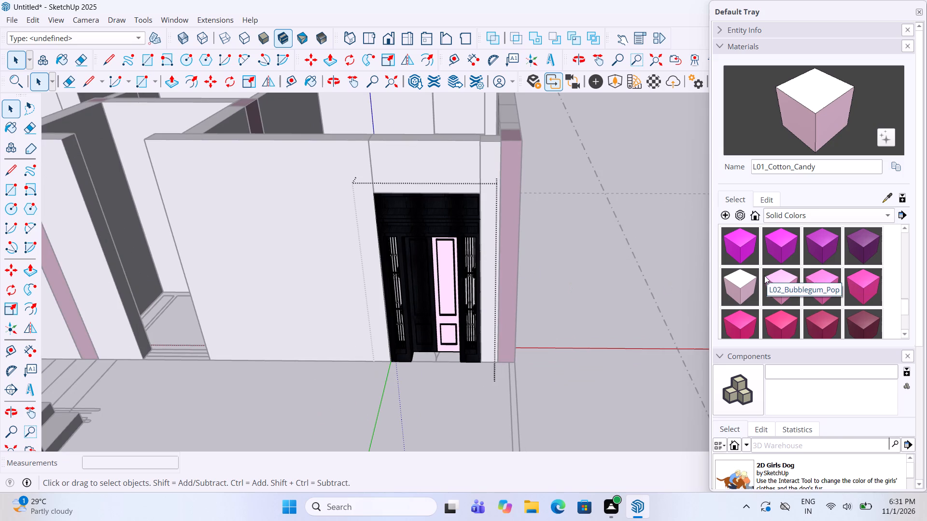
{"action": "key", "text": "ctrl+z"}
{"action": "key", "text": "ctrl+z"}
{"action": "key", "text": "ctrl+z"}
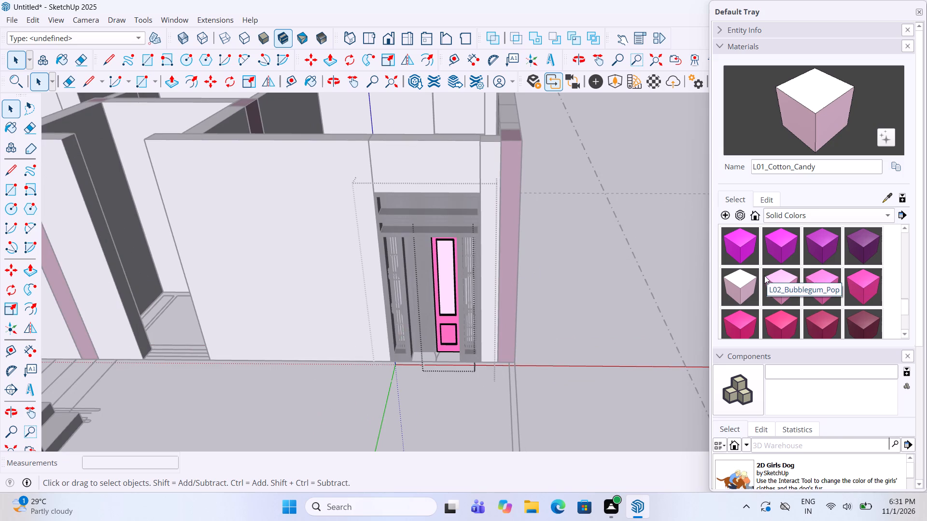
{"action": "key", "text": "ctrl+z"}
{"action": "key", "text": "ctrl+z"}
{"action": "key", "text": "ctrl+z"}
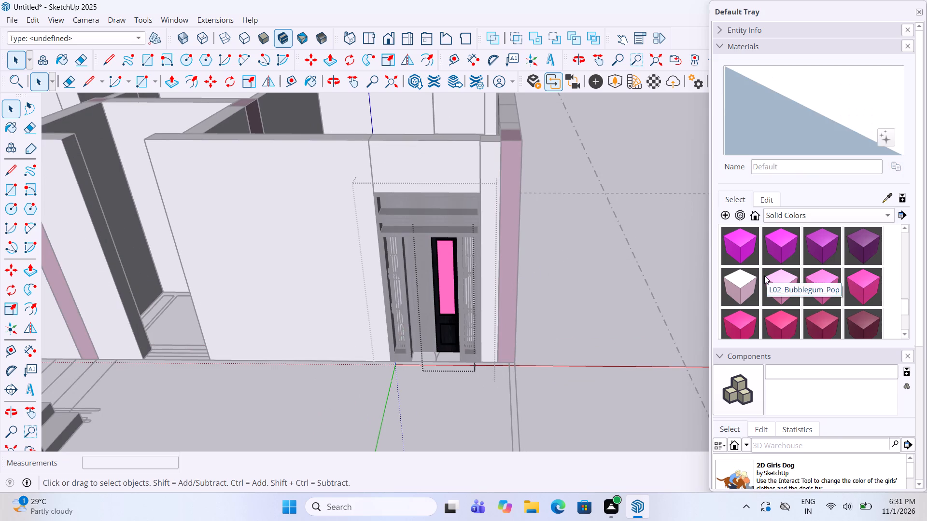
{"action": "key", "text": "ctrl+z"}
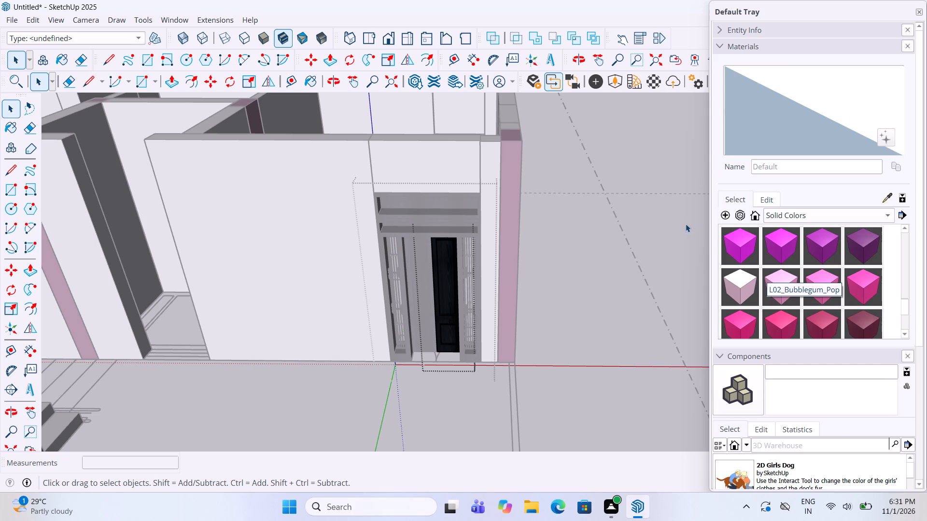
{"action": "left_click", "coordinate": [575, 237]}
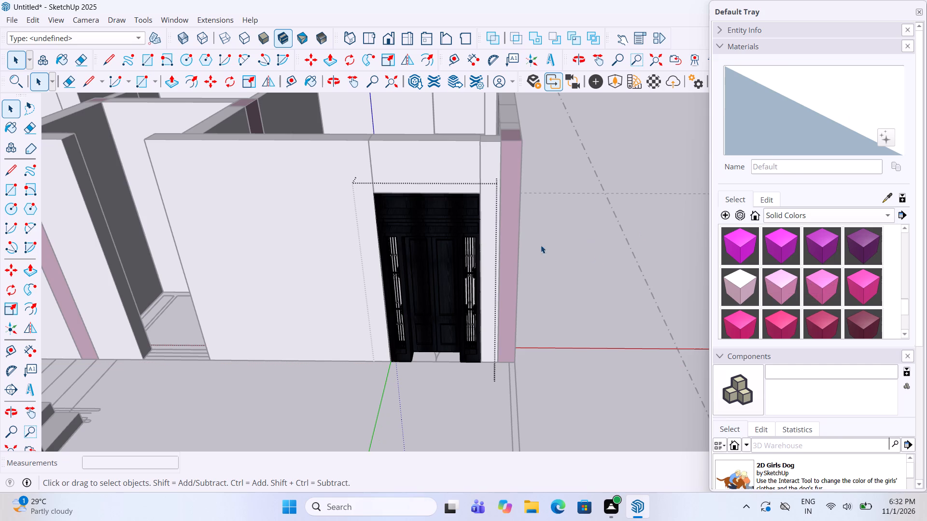
Paint the panels and frame of the door leaf farther from the maroon column with L08_Velvet_Rose.
{"action": "scroll", "coordinate": [796, 261], "scroll_direction": "down", "scroll_amount": 1}
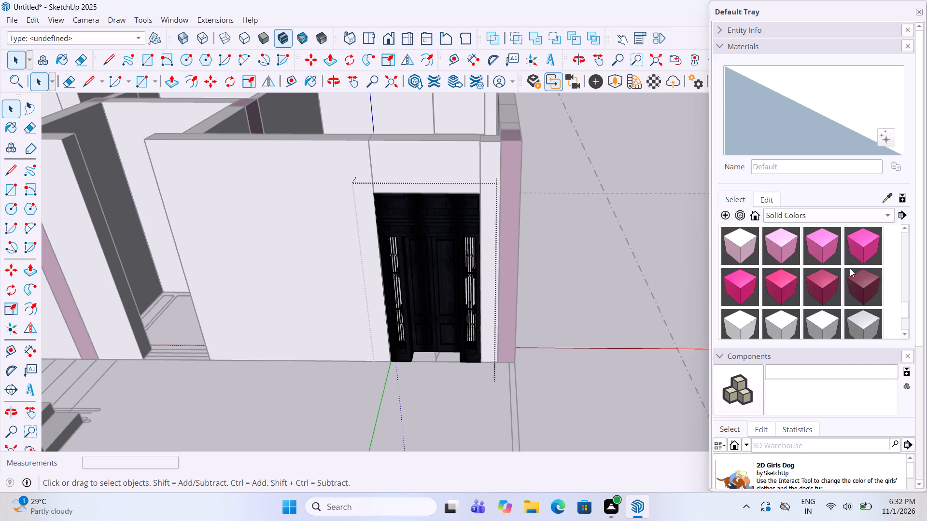
{"action": "double_click", "coordinate": [431, 284]}
{"action": "left_click", "coordinate": [423, 281]}
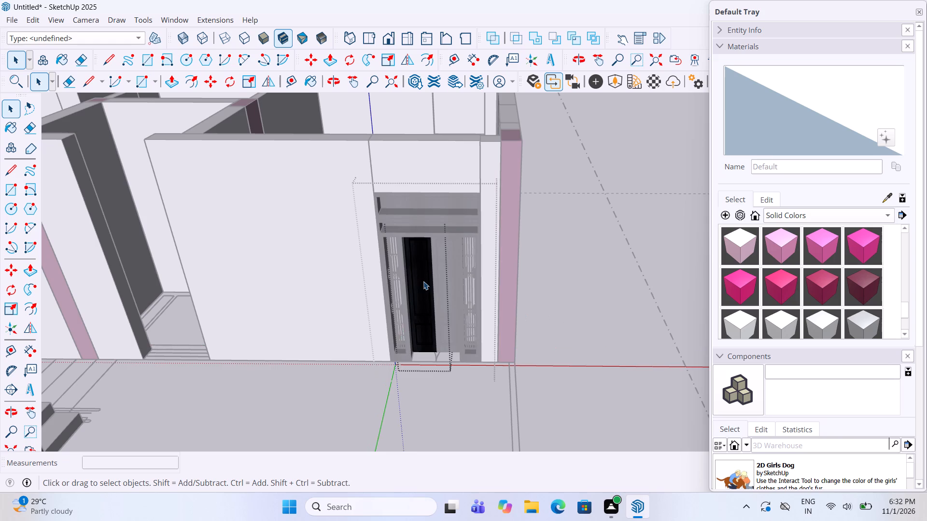
{"action": "left_click", "coordinate": [425, 281]}
{"action": "left_click", "coordinate": [859, 283]}
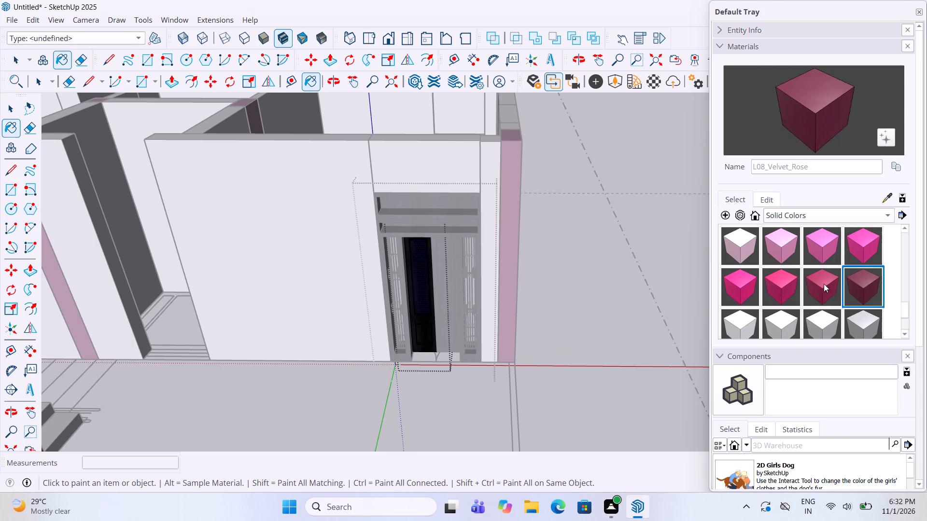
{"action": "left_click", "coordinate": [422, 279]}
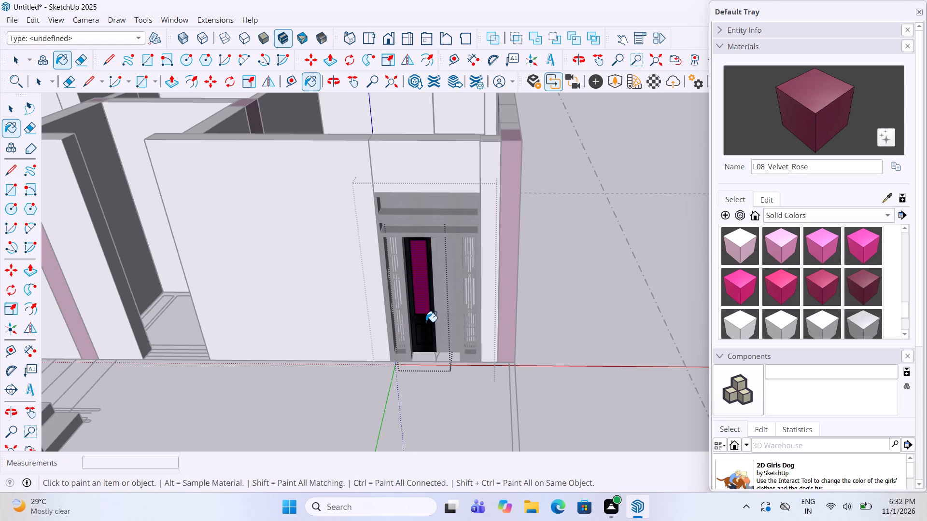
{"action": "left_click", "coordinate": [426, 322]}
{"action": "left_click", "coordinate": [421, 340]}
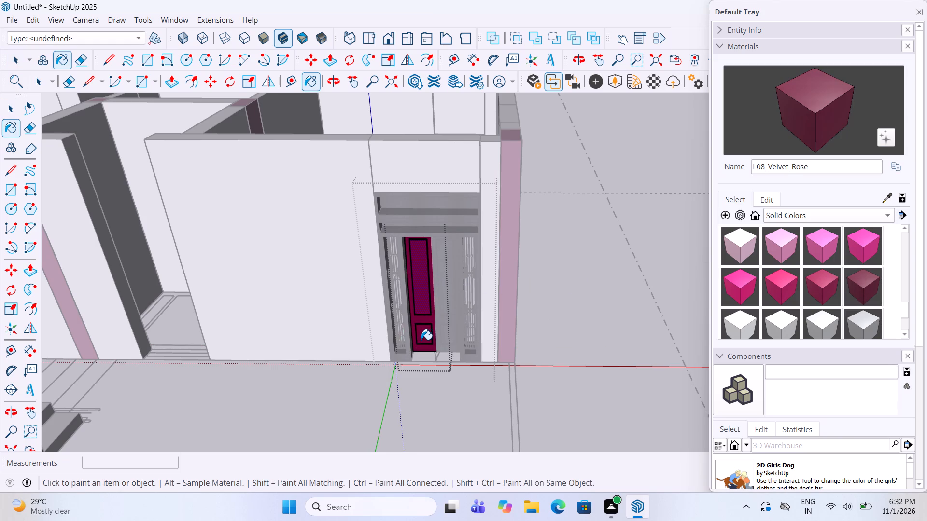
{"action": "key", "text": "space"}
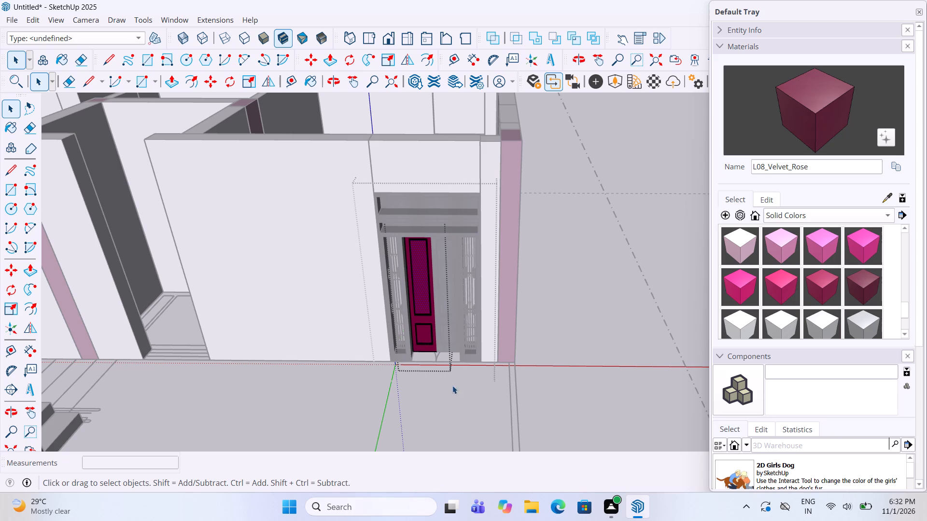
{"action": "left_click", "coordinate": [455, 412]}
Paint the panels and frame of the door leaf nearer the maroon column with L08_Velvet_Rose.
{"action": "left_click", "coordinate": [445, 270]}
{"action": "left_click", "coordinate": [445, 270]}
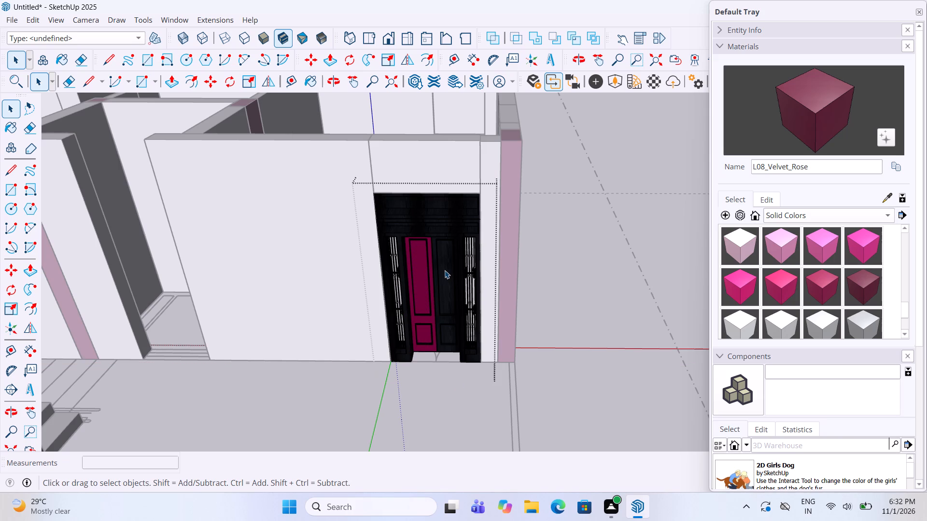
{"action": "left_click", "coordinate": [445, 270]}
{"action": "double_click", "coordinate": [438, 275]}
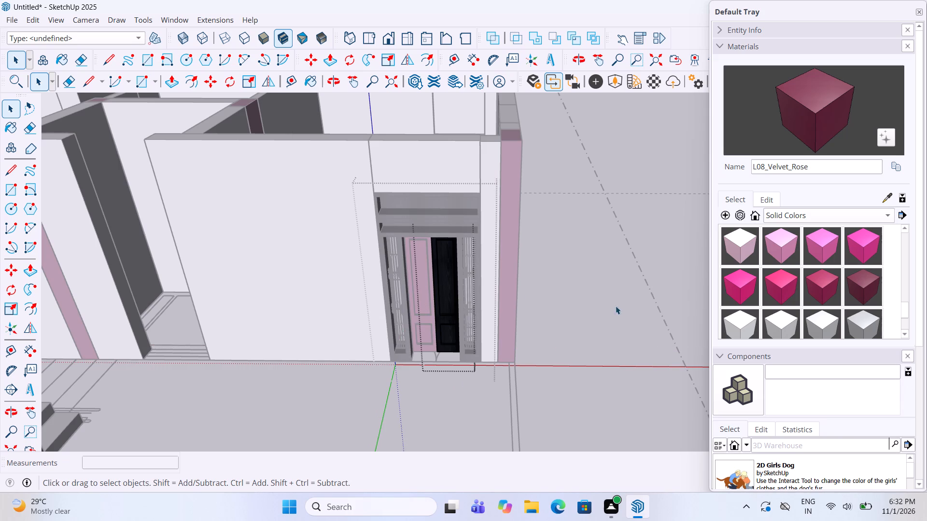
{"action": "left_click", "coordinate": [867, 282]}
{"action": "left_click", "coordinate": [441, 295]}
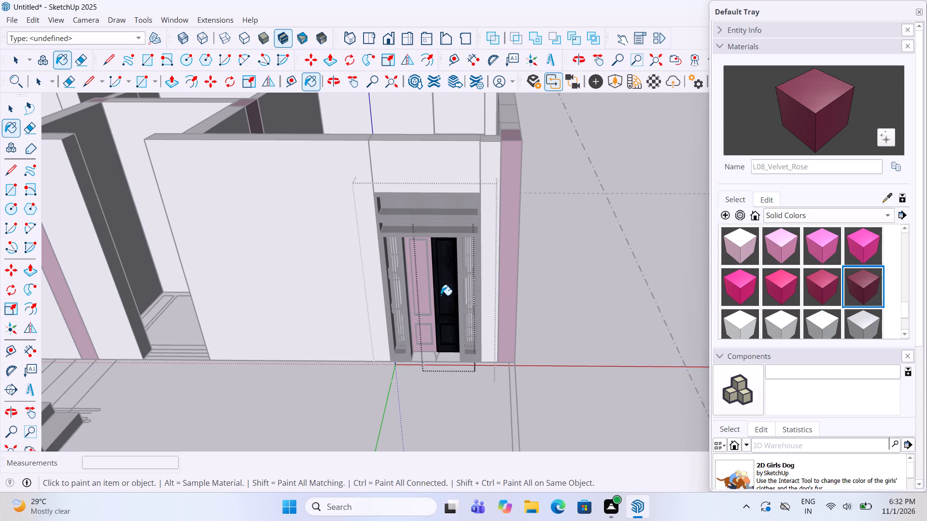
{"action": "left_click", "coordinate": [447, 323]}
{"action": "left_click", "coordinate": [446, 343]}
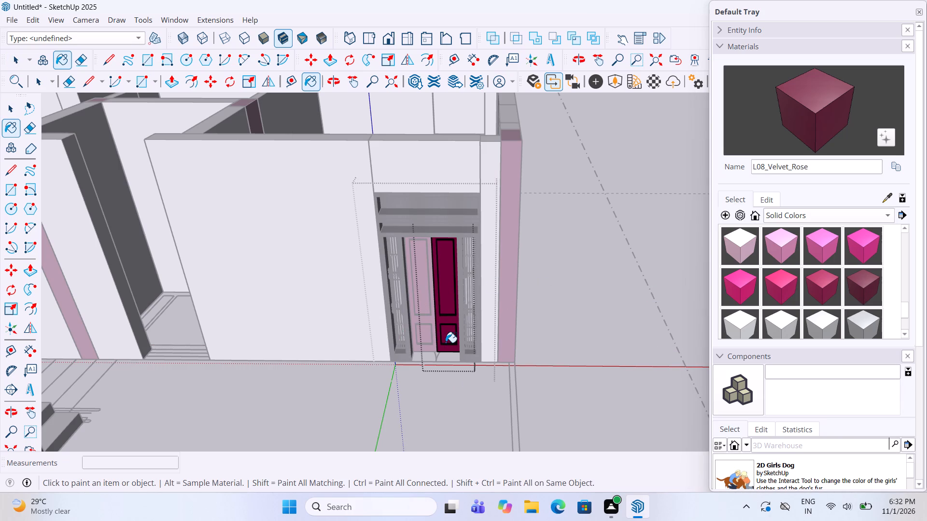
{"action": "key", "text": "space"}
{"action": "left_click", "coordinate": [454, 386]}
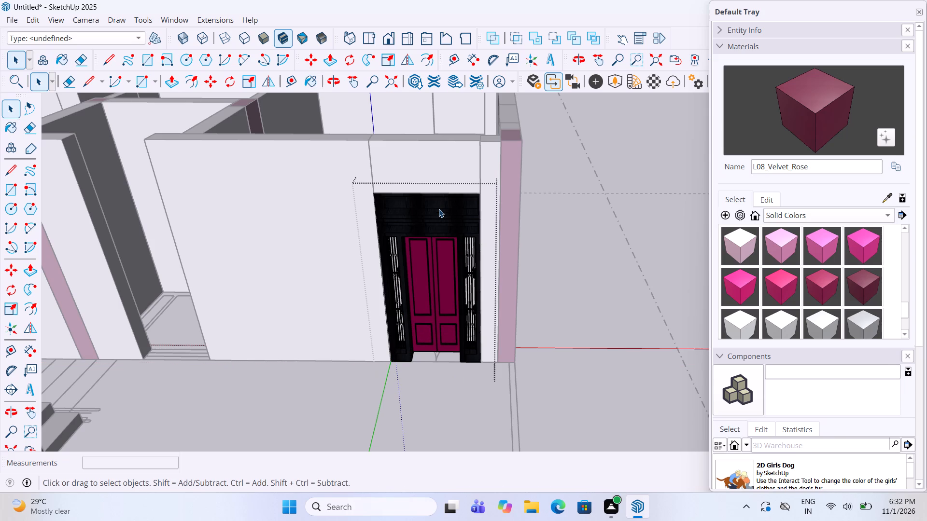
Paint the surround of the double door, including its header and both side posts, with L08_Velvet_Rose.
{"action": "double_click", "coordinate": [439, 221]}
{"action": "left_click", "coordinate": [439, 221]}
{"action": "left_click", "coordinate": [445, 231]}
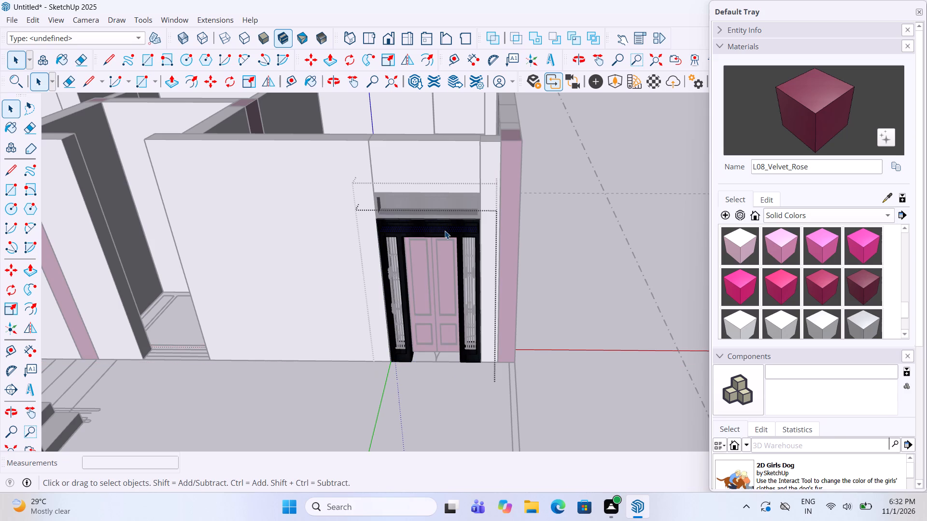
{"action": "left_click", "coordinate": [854, 288]}
{"action": "left_click", "coordinate": [451, 236]}
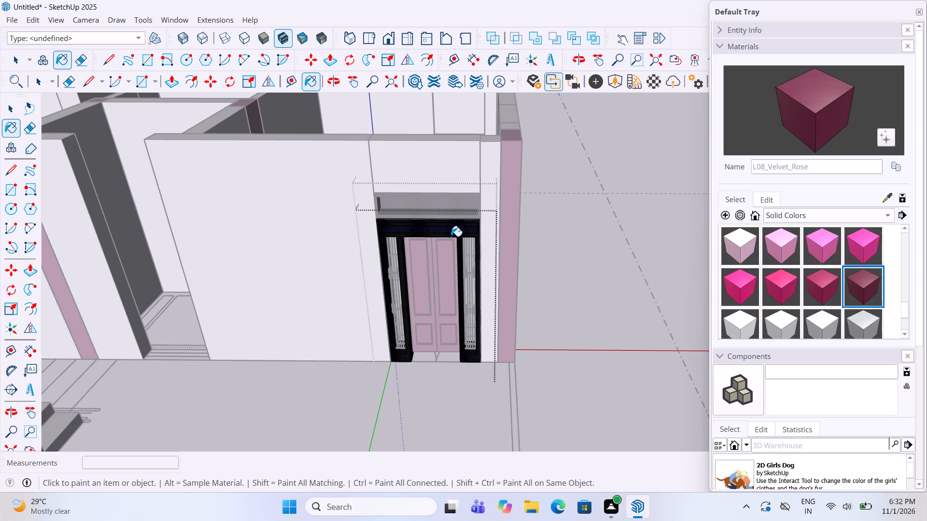
{"action": "left_click", "coordinate": [449, 230]}
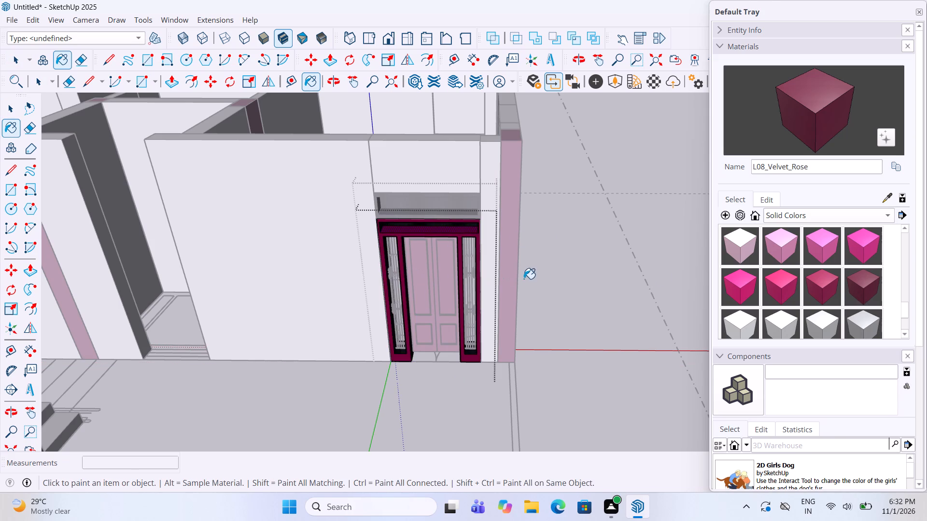
{"action": "left_click", "coordinate": [452, 225]}
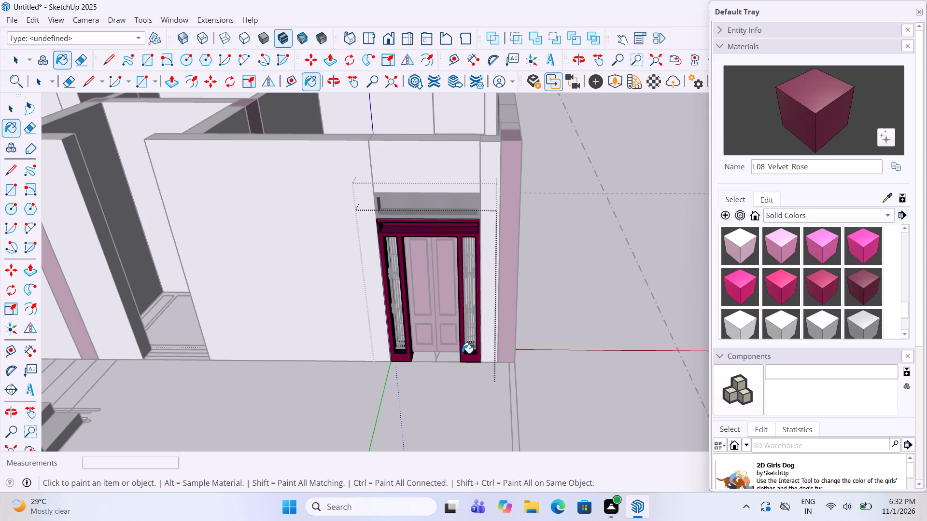
{"action": "left_click", "coordinate": [469, 354]}
{"action": "left_click", "coordinate": [396, 350]}
{"action": "left_click", "coordinate": [473, 349]}
{"action": "left_click", "coordinate": [465, 354]}
{"action": "key", "text": "space"}
{"action": "left_click", "coordinate": [568, 288]}
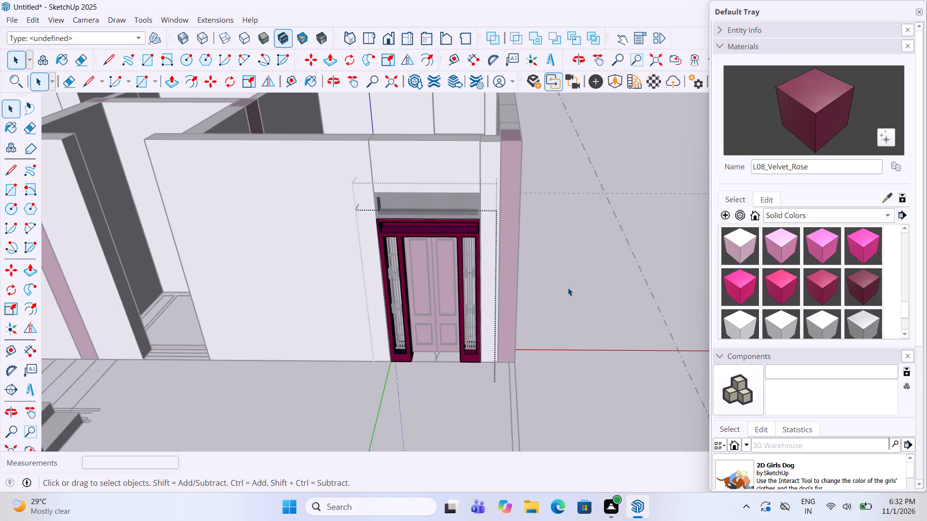
Paint the front, inner and end faces of the box section above the double door's header with L08_Velvet_Rose.
{"action": "left_click", "coordinate": [406, 227]}
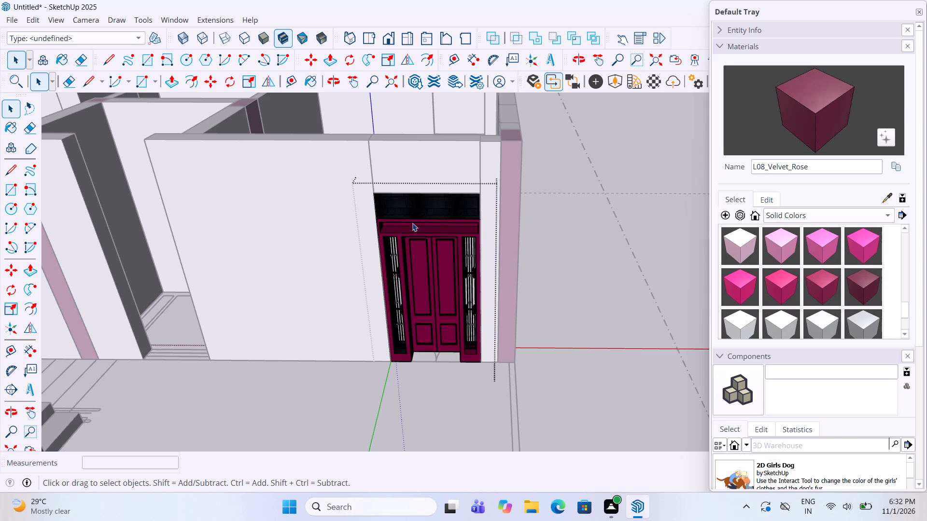
{"action": "triple_click", "coordinate": [425, 212]}
{"action": "left_click", "coordinate": [430, 211]}
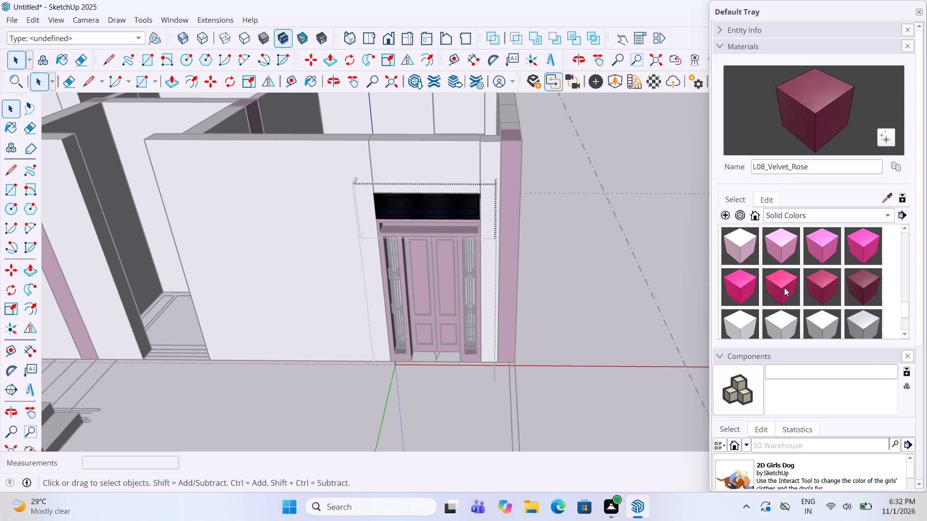
{"action": "left_click", "coordinate": [871, 282]}
{"action": "left_click", "coordinate": [440, 205]}
{"action": "left_click", "coordinate": [438, 213]}
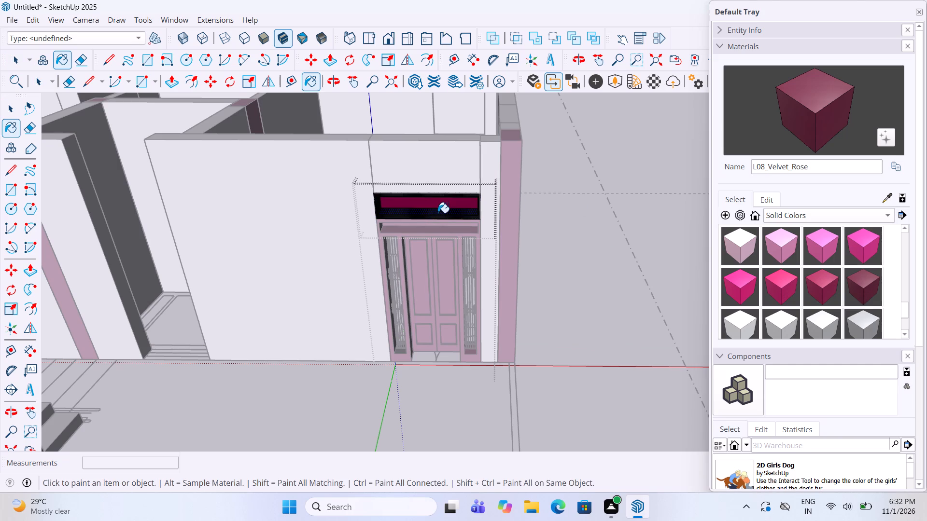
{"action": "left_click", "coordinate": [438, 218]}
{"action": "scroll", "coordinate": [444, 200], "scroll_direction": "up", "scroll_amount": 9}
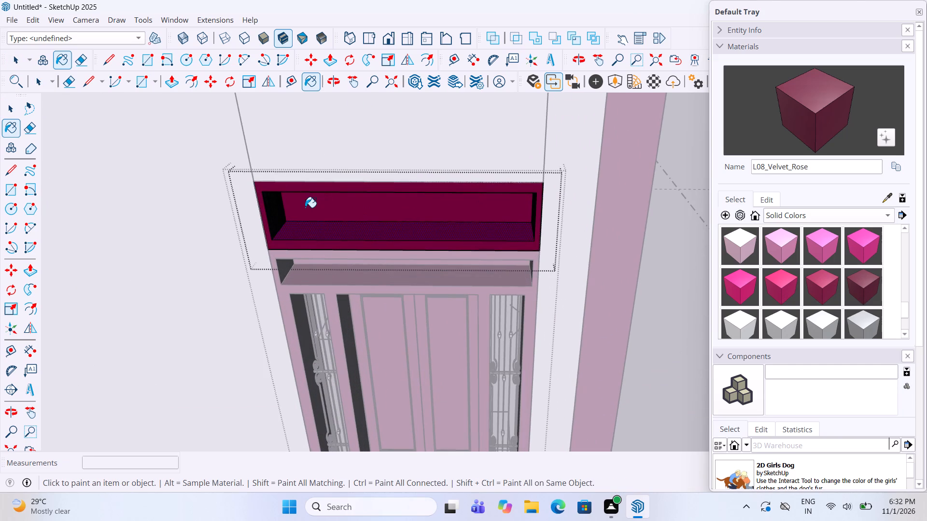
{"action": "left_click", "coordinate": [278, 214]}
{"action": "middle_click_drag", "start_coordinate": [415, 224], "coordinate": [516, 211]}
{"action": "left_click", "coordinate": [621, 182]}
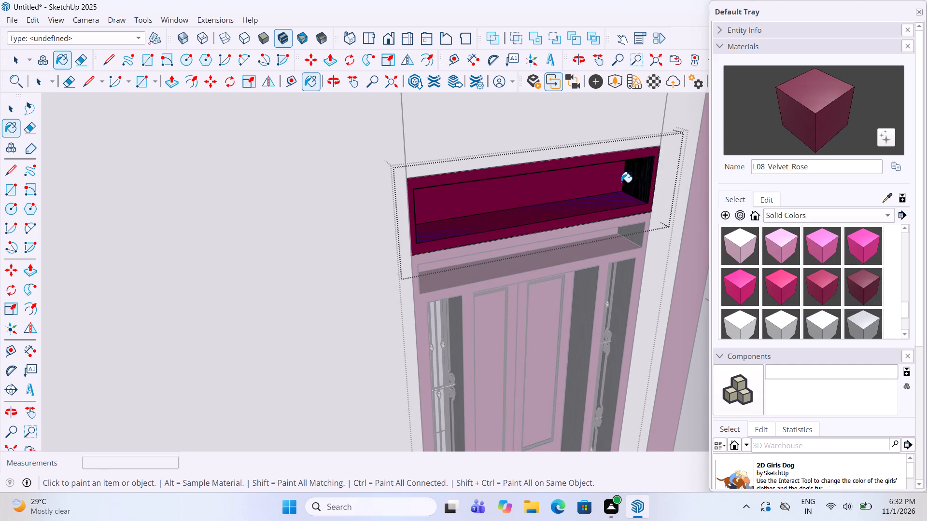
{"action": "left_click", "coordinate": [647, 179]}
{"action": "scroll", "coordinate": [583, 220], "scroll_direction": "down", "scroll_amount": 4}
{"action": "middle_click_drag", "start_coordinate": [583, 220], "coordinate": [407, 247]}
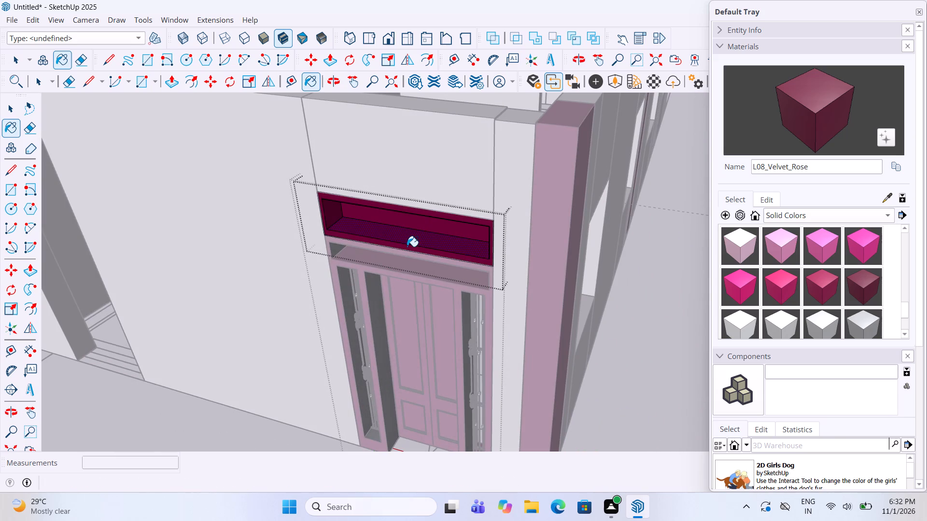
{"action": "key", "text": "space"}
{"action": "left_click", "coordinate": [650, 341]}
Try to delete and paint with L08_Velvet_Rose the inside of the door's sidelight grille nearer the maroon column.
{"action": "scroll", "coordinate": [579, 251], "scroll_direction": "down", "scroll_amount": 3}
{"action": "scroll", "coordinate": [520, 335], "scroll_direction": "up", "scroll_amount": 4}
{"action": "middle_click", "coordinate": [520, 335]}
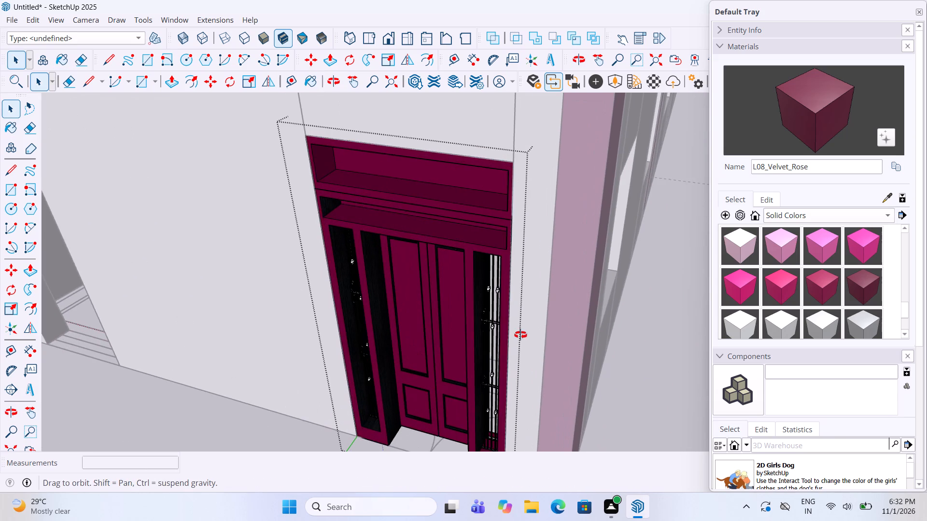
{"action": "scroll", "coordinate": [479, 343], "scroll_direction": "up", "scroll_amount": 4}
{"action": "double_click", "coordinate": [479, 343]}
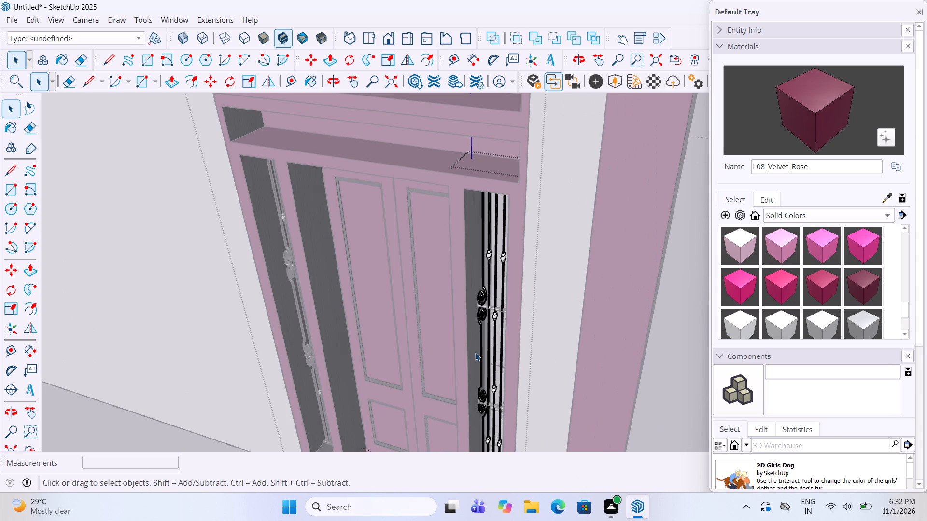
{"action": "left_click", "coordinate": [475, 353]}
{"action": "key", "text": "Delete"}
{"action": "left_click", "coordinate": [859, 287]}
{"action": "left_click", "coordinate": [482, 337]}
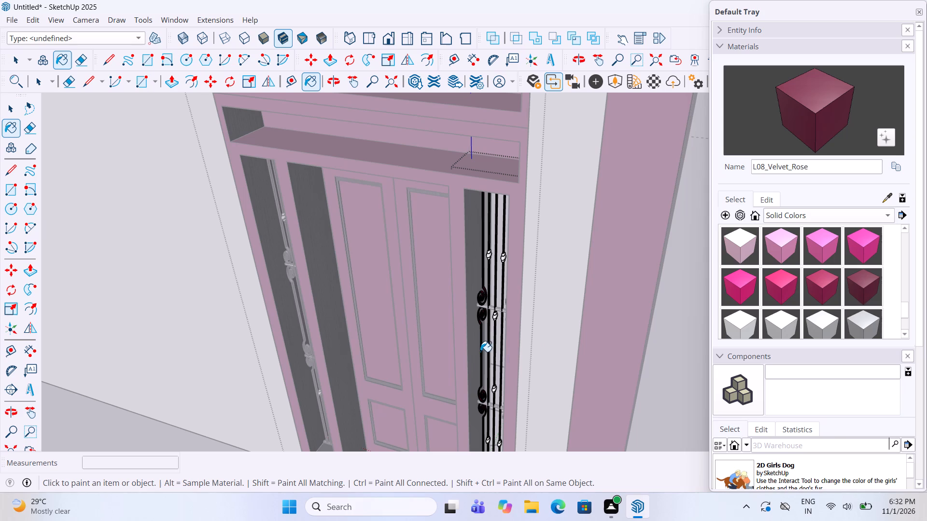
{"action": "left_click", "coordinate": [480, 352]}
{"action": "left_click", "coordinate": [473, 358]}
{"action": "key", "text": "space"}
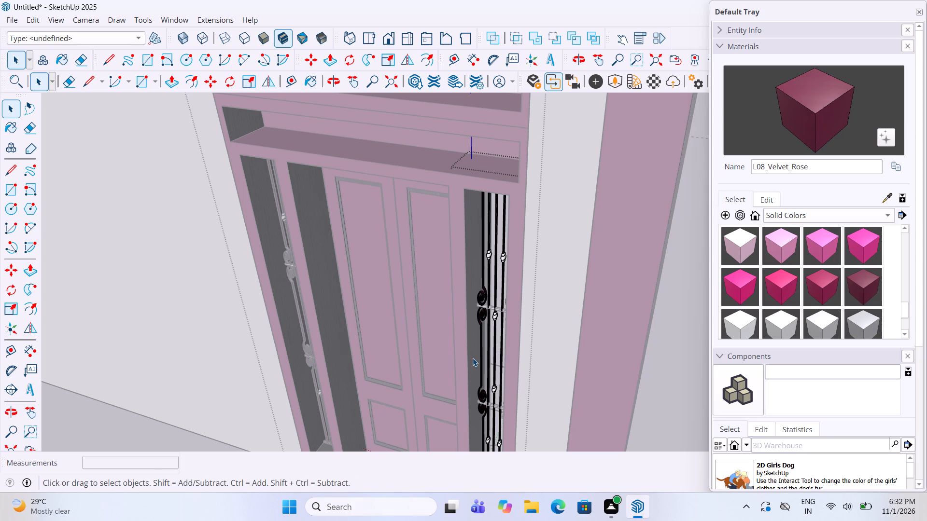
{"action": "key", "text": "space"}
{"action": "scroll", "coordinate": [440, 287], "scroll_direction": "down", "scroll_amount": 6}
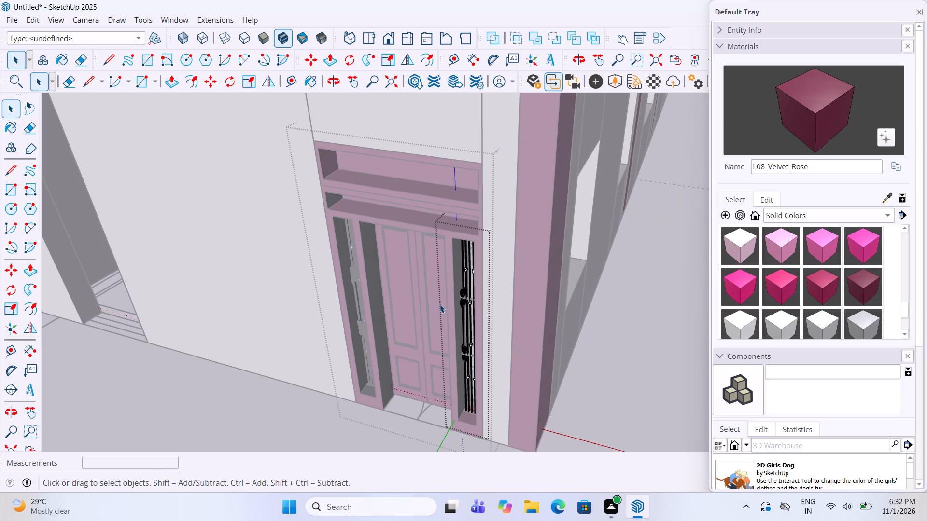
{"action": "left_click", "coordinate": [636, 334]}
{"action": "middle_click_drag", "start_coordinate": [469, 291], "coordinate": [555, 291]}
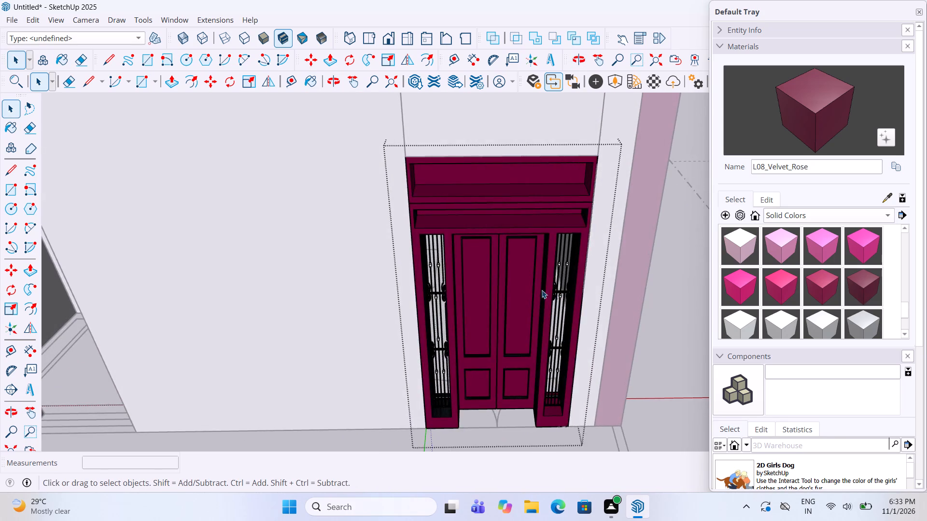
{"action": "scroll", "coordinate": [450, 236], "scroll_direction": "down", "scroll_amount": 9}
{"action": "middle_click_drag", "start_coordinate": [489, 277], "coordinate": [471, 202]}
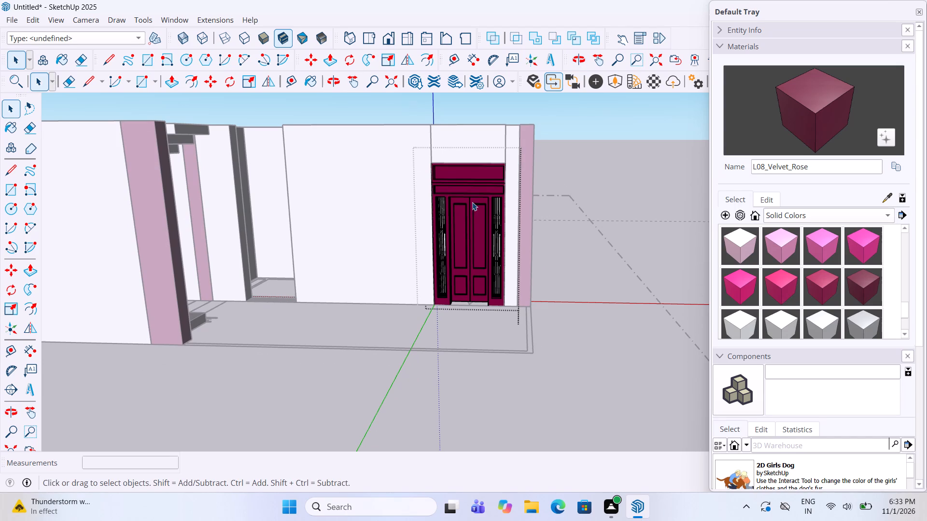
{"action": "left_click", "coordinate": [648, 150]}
Examine the house's rooms and interior door openings from above.
{"action": "scroll", "coordinate": [595, 168], "scroll_direction": "down", "scroll_amount": 2}
{"action": "middle_click_drag", "start_coordinate": [581, 167], "coordinate": [575, 311]}
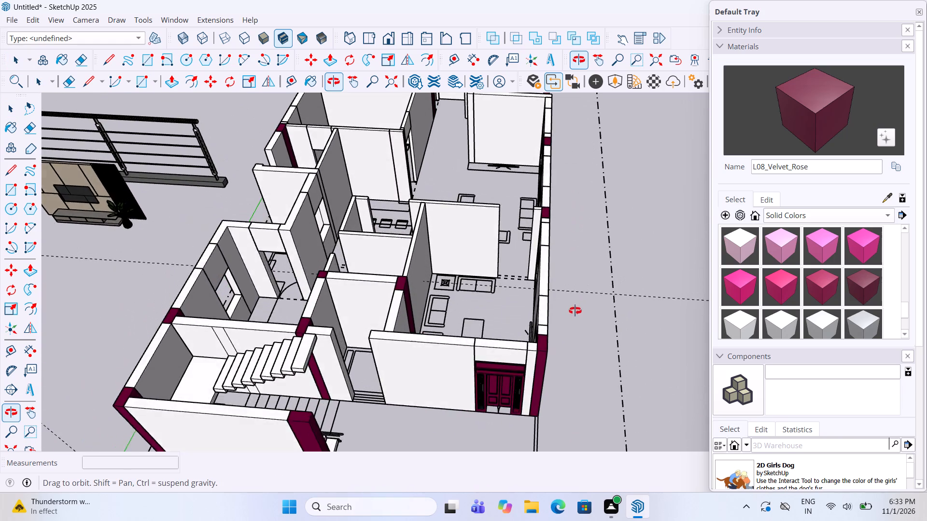
{"action": "middle_click_drag", "start_coordinate": [575, 311], "coordinate": [578, 367]}
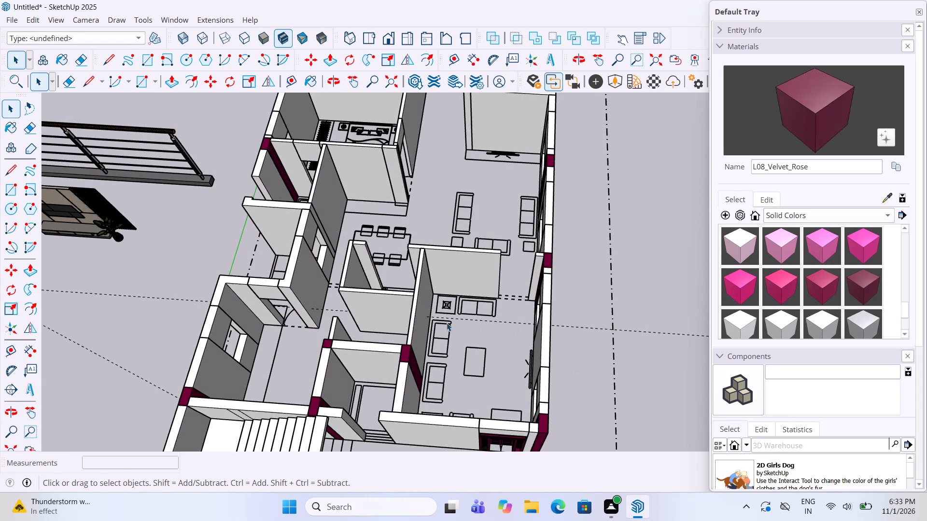
{"action": "scroll", "coordinate": [476, 275], "scroll_direction": "down", "scroll_amount": 4}
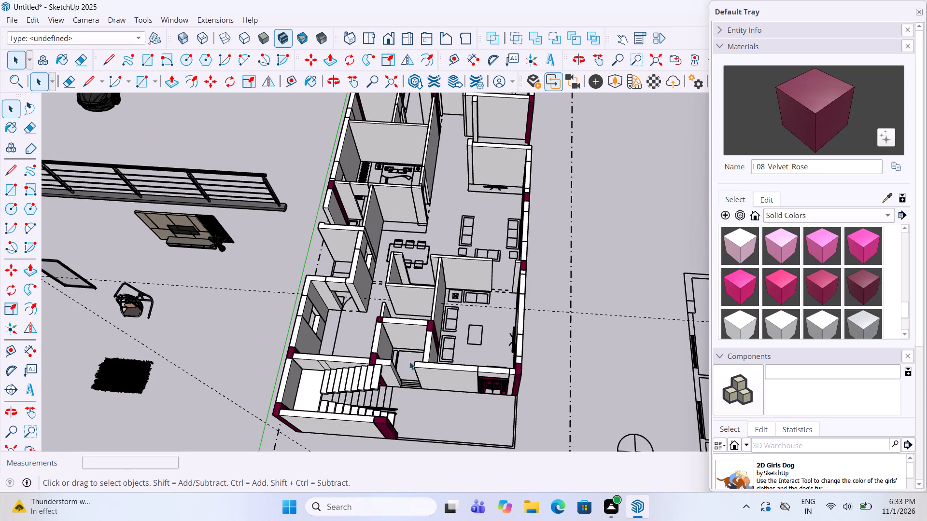
{"action": "scroll", "coordinate": [412, 373], "scroll_direction": "down", "scroll_amount": 4}
{"action": "middle_click_drag", "start_coordinate": [476, 215], "coordinate": [447, 207]}
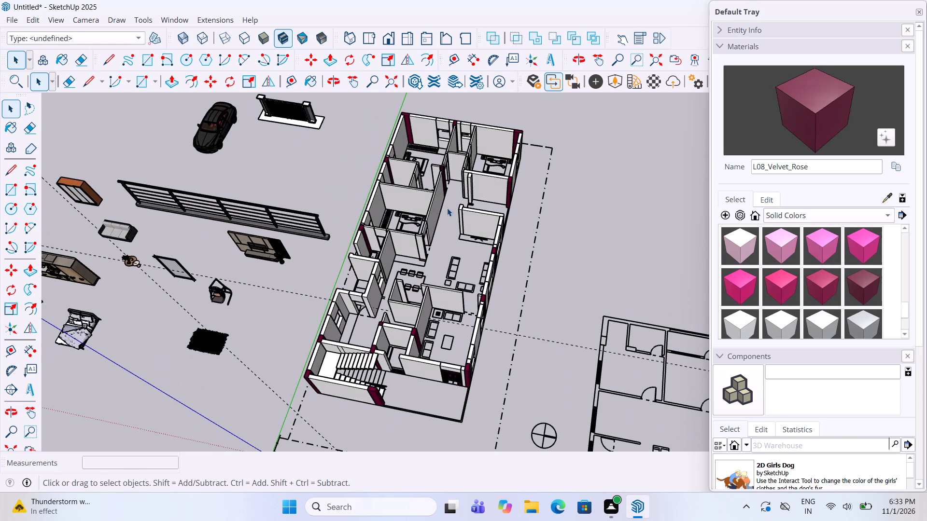
{"action": "scroll", "coordinate": [490, 123], "scroll_direction": "up", "scroll_amount": 5}
{"action": "scroll", "coordinate": [457, 172], "scroll_direction": "up", "scroll_amount": 3}
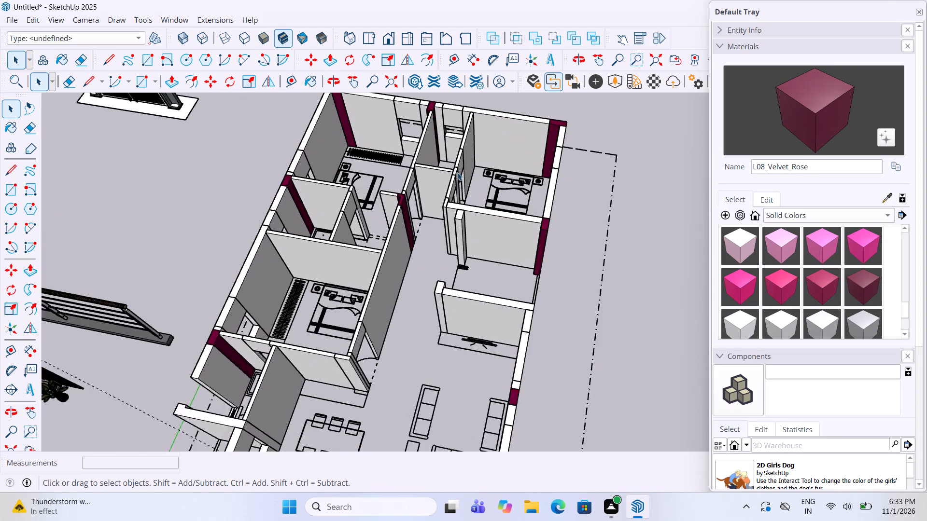
{"action": "scroll", "coordinate": [457, 172], "scroll_direction": "up", "scroll_amount": 1}
{"action": "scroll", "coordinate": [457, 172], "scroll_direction": "down", "scroll_amount": 17}
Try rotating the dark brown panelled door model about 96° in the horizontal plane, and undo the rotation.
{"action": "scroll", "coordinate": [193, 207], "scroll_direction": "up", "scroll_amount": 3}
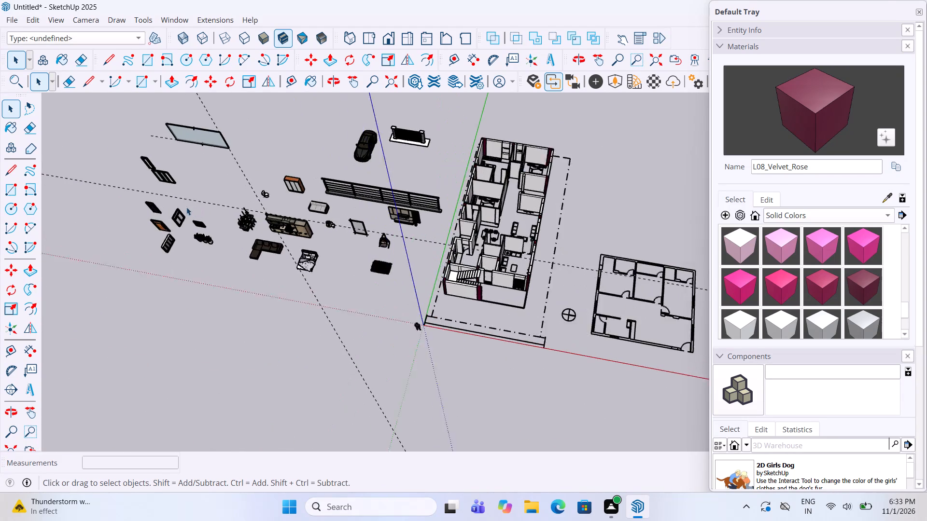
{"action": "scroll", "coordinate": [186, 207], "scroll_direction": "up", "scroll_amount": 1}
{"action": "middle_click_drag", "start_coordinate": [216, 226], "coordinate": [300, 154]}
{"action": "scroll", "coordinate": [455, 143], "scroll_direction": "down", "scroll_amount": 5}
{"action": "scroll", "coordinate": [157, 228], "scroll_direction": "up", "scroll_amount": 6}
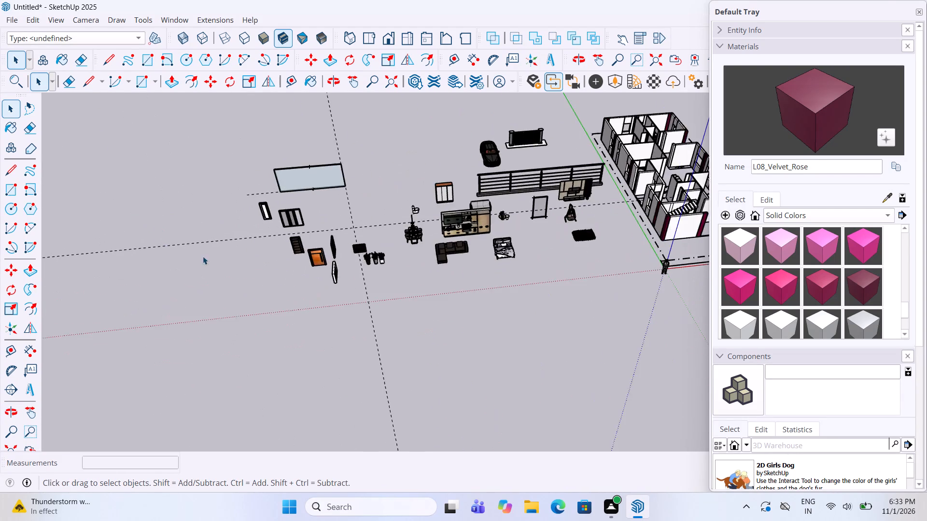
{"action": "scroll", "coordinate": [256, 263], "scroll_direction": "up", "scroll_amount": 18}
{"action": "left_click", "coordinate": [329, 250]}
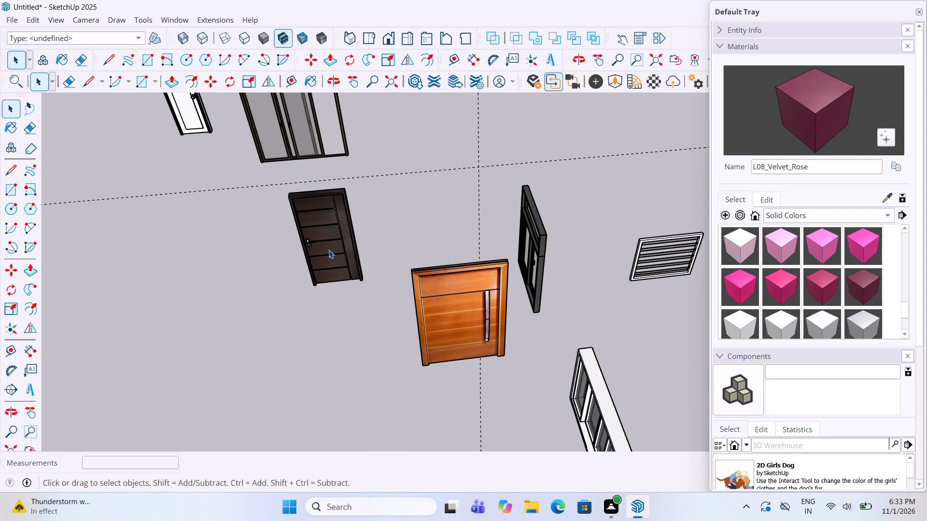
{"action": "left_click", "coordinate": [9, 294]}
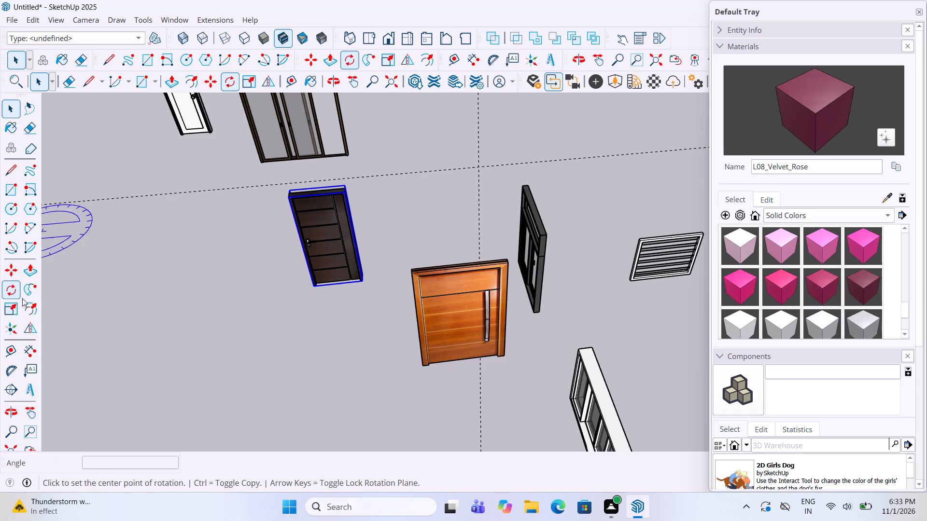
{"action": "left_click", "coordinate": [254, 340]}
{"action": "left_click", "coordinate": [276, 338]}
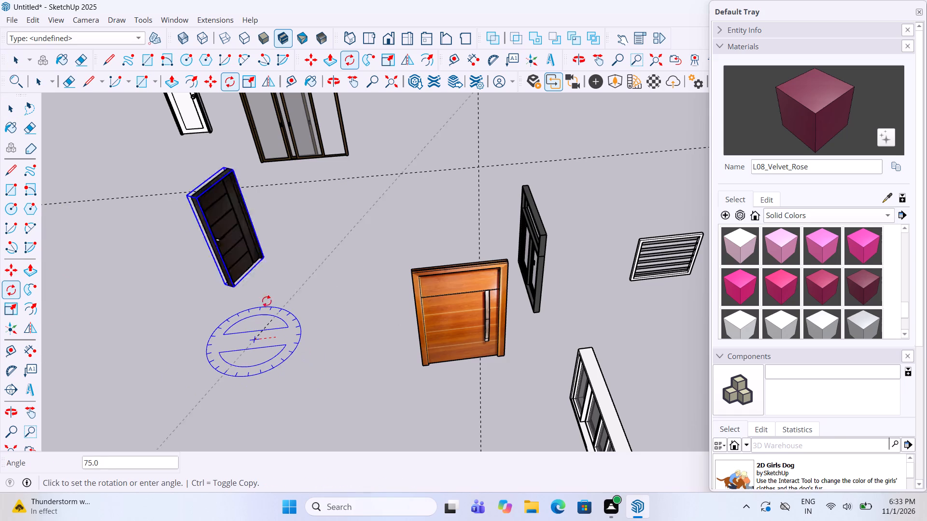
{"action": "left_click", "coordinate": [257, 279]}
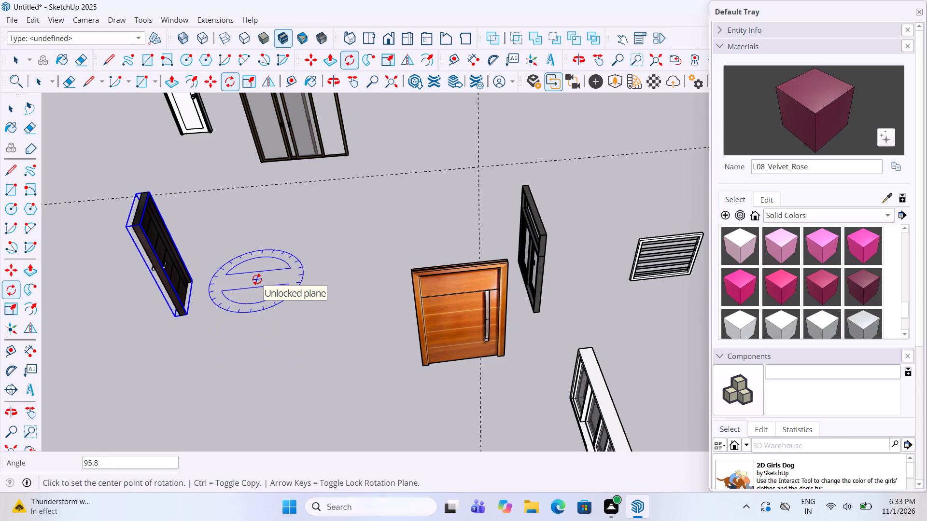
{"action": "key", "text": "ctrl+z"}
Rotate the dark brown panelled door model 90° in the horizontal plane.
{"action": "left_click", "coordinate": [236, 311]}
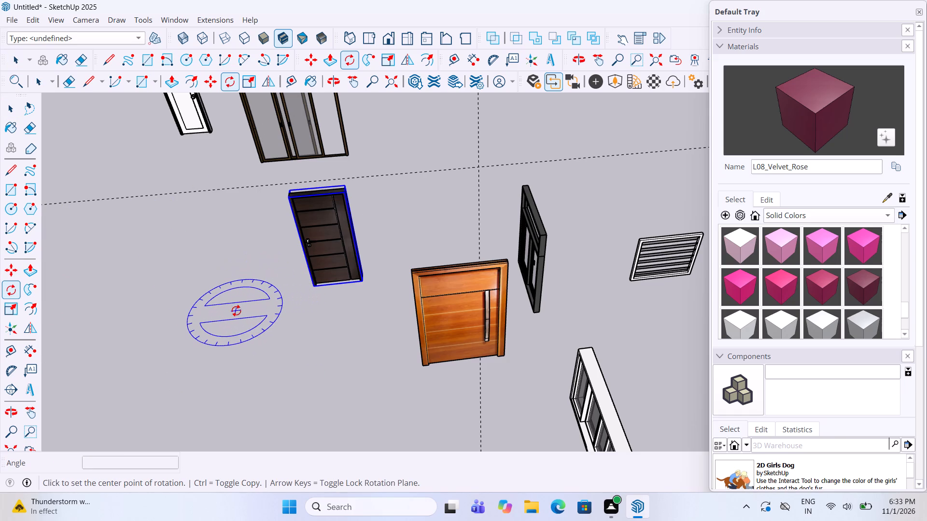
{"action": "left_click", "coordinate": [259, 314]}
{"action": "left_click", "coordinate": [242, 256]}
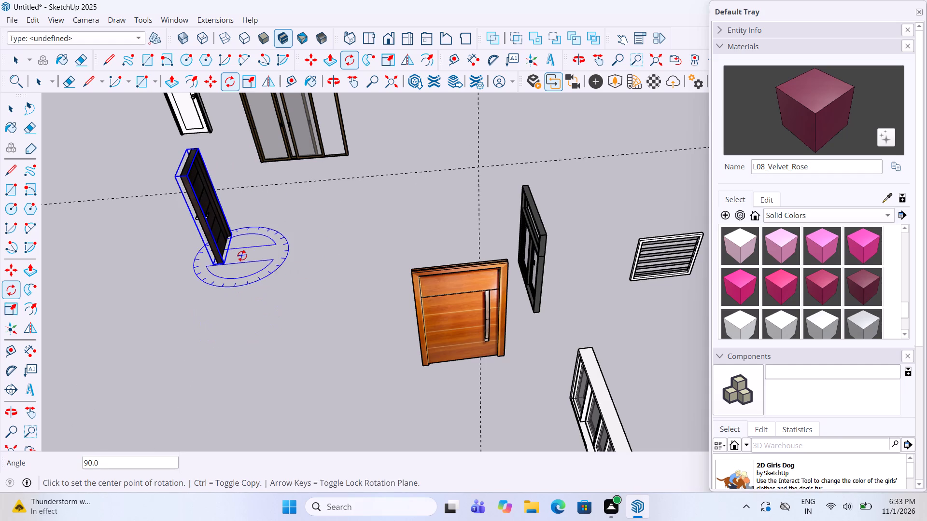
Move the dark brown panelled door by its bottom corner into the bedroom doorway beside the dining area.
{"action": "key", "text": "m"}
{"action": "left_click", "coordinate": [222, 267]}
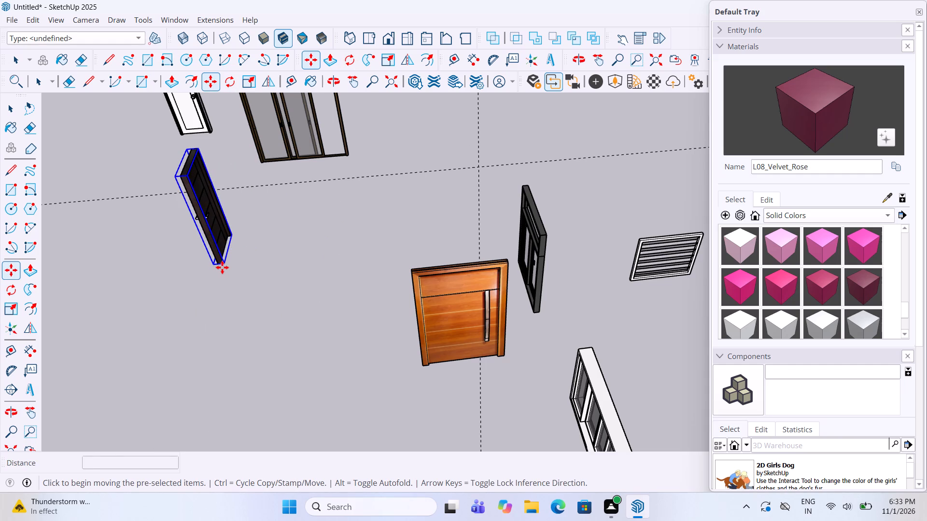
{"action": "scroll", "coordinate": [196, 293], "scroll_direction": "down", "scroll_amount": 15}
{"action": "scroll", "coordinate": [198, 288], "scroll_direction": "down", "scroll_amount": 16}
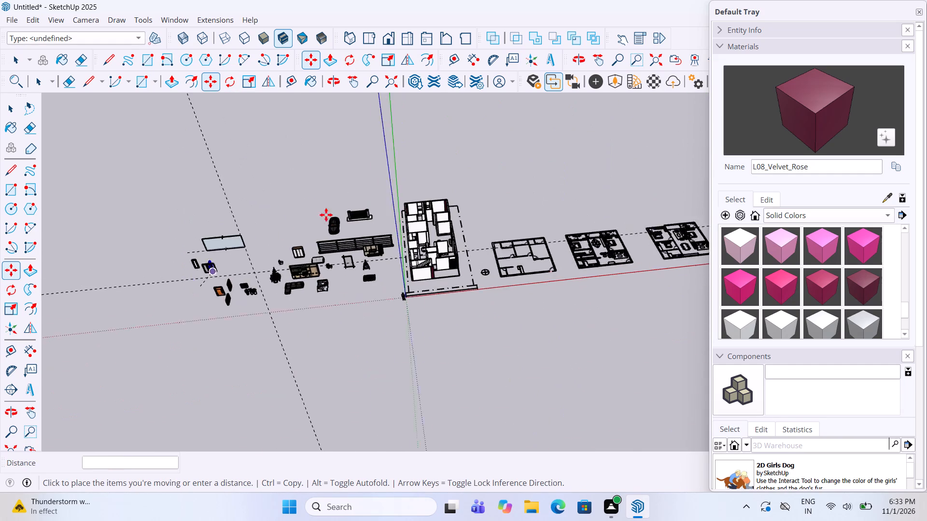
{"action": "scroll", "coordinate": [326, 215], "scroll_direction": "down", "scroll_amount": 2}
{"action": "middle_click_drag", "start_coordinate": [349, 209], "coordinate": [237, 214]}
{"action": "scroll", "coordinate": [537, 139], "scroll_direction": "up", "scroll_amount": 4}
{"action": "scroll", "coordinate": [364, 174], "scroll_direction": "up", "scroll_amount": 6}
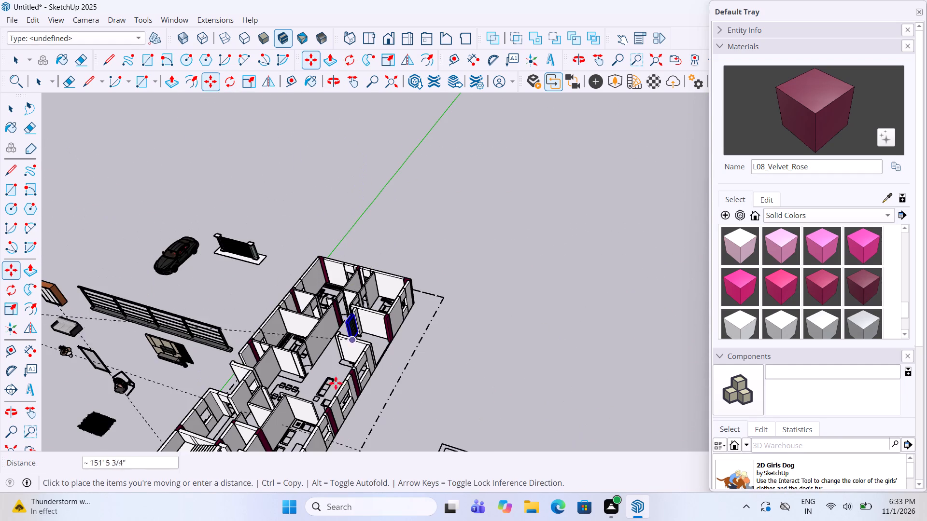
{"action": "scroll", "coordinate": [324, 387], "scroll_direction": "up", "scroll_amount": 6}
{"action": "scroll", "coordinate": [291, 355], "scroll_direction": "up", "scroll_amount": 11}
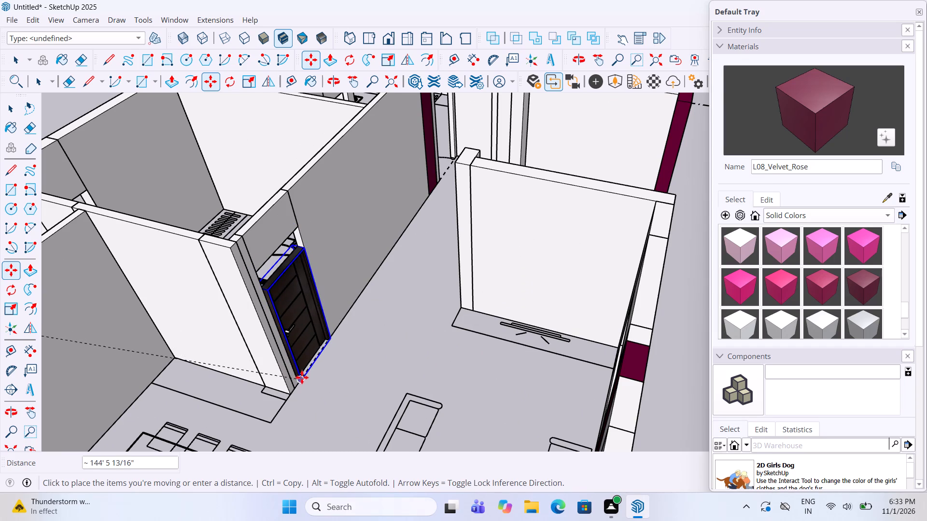
{"action": "left_click", "coordinate": [301, 378]}
{"action": "middle_click_drag", "start_coordinate": [438, 325], "coordinate": [253, 338]}
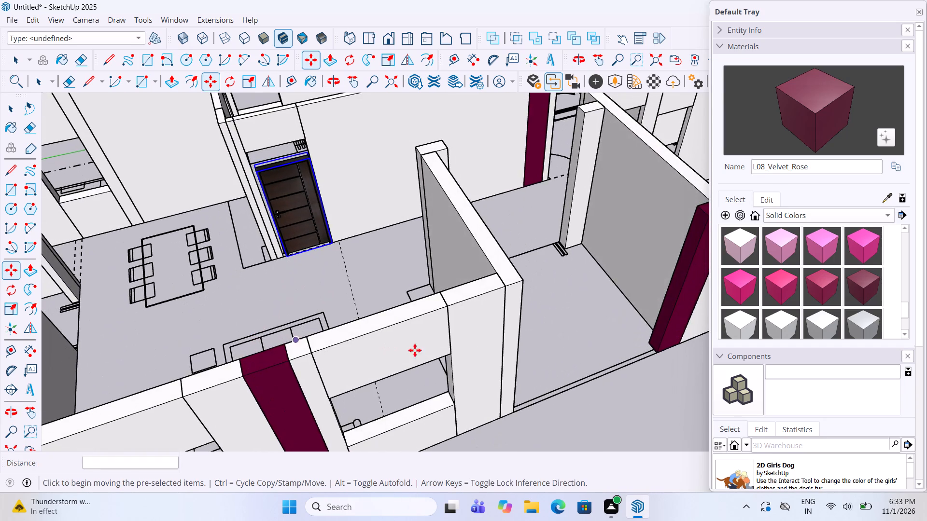
Scale the dark brown panelled door vertically by about 1.19 to reach the top of the bedroom doorway beside the dining area.
{"action": "scroll", "coordinate": [439, 360], "scroll_direction": "down", "scroll_amount": 5}
{"action": "scroll", "coordinate": [305, 153], "scroll_direction": "up", "scroll_amount": 7}
{"action": "key", "text": "s"}
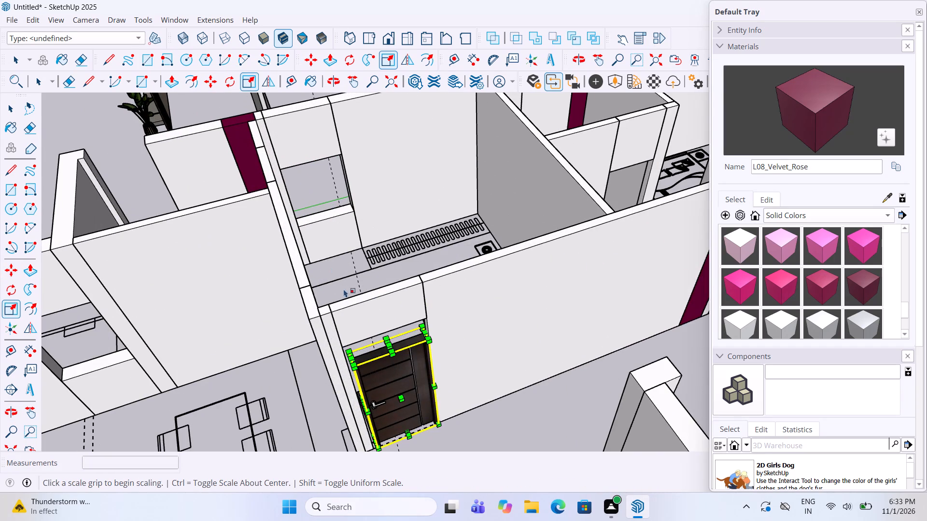
{"action": "scroll", "coordinate": [379, 333], "scroll_direction": "up", "scroll_amount": 3}
{"action": "left_click_drag", "start_coordinate": [394, 347], "coordinate": [387, 333]}
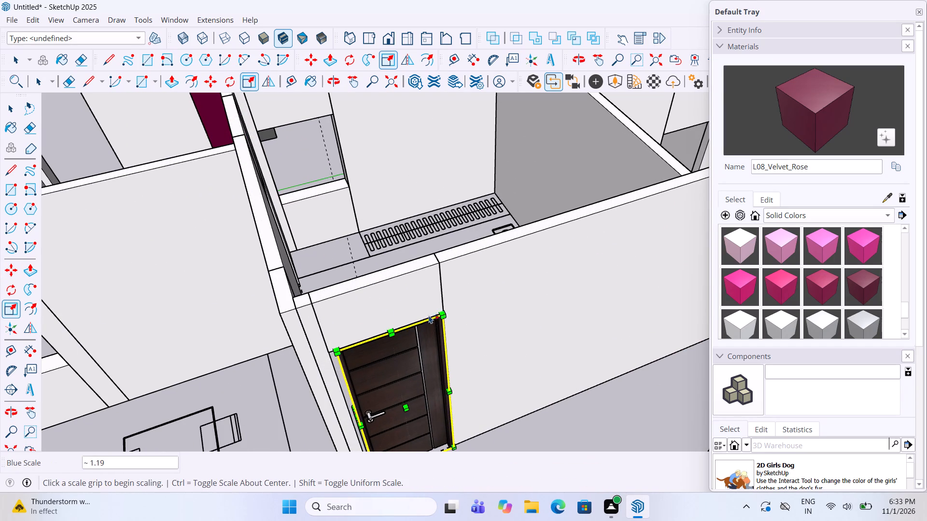
Stretch the same door's width along the red axis to meet the doorway's jamb on the handle side.
{"action": "middle_click_drag", "start_coordinate": [452, 302], "coordinate": [413, 279]}
{"action": "scroll", "coordinate": [345, 364], "scroll_direction": "up", "scroll_amount": 3}
{"action": "middle_click_drag", "start_coordinate": [325, 384], "coordinate": [365, 353]}
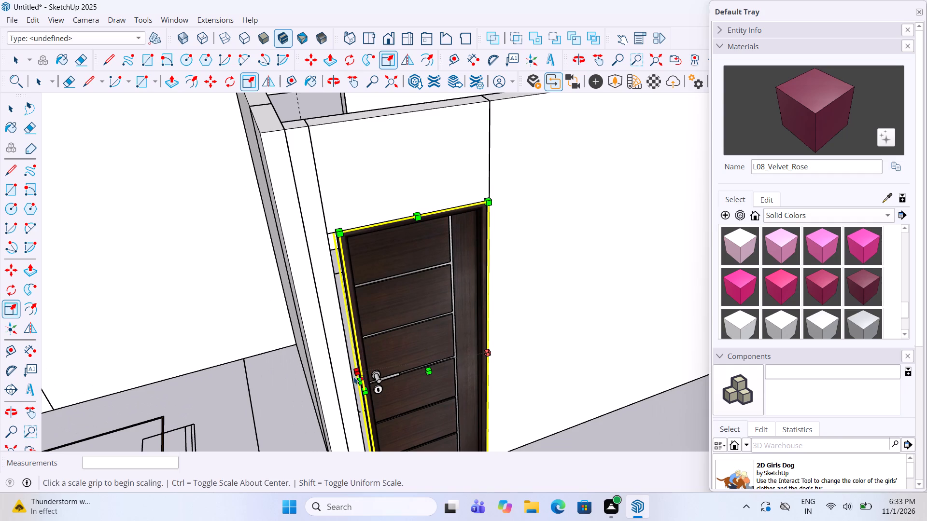
{"action": "left_click_drag", "start_coordinate": [360, 379], "coordinate": [351, 381]}
{"action": "scroll", "coordinate": [319, 298], "scroll_direction": "down", "scroll_amount": 6}
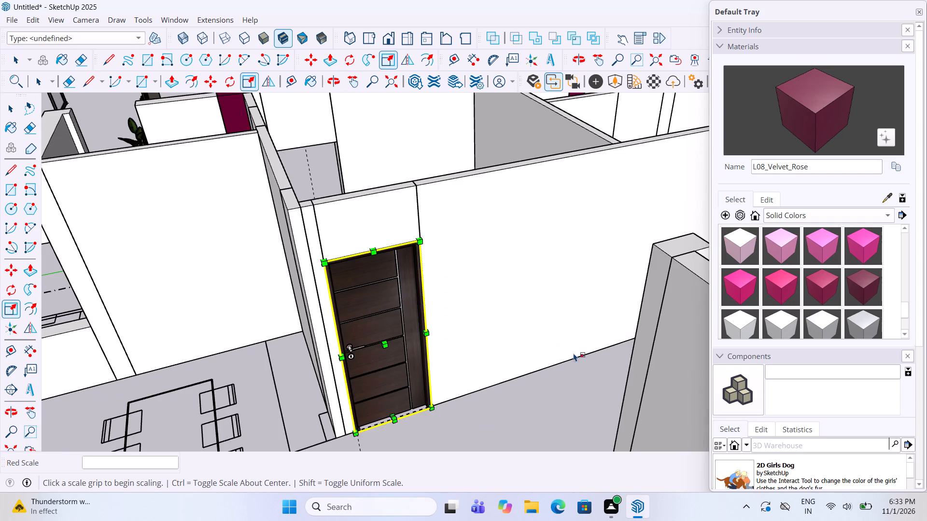
{"action": "middle_click_drag", "start_coordinate": [569, 353], "coordinate": [542, 346]}
{"action": "key", "text": "space"}
{"action": "left_click", "coordinate": [491, 435]}
Flip the door beside the dining area about its red plane to put the handle on the opposite side.
{"action": "scroll", "coordinate": [492, 263], "scroll_direction": "down", "scroll_amount": 3}
{"action": "middle_click_drag", "start_coordinate": [486, 256], "coordinate": [448, 257]}
{"action": "scroll", "coordinate": [456, 263], "scroll_direction": "down", "scroll_amount": 1}
{"action": "middle_click_drag", "start_coordinate": [419, 199], "coordinate": [317, 317]}
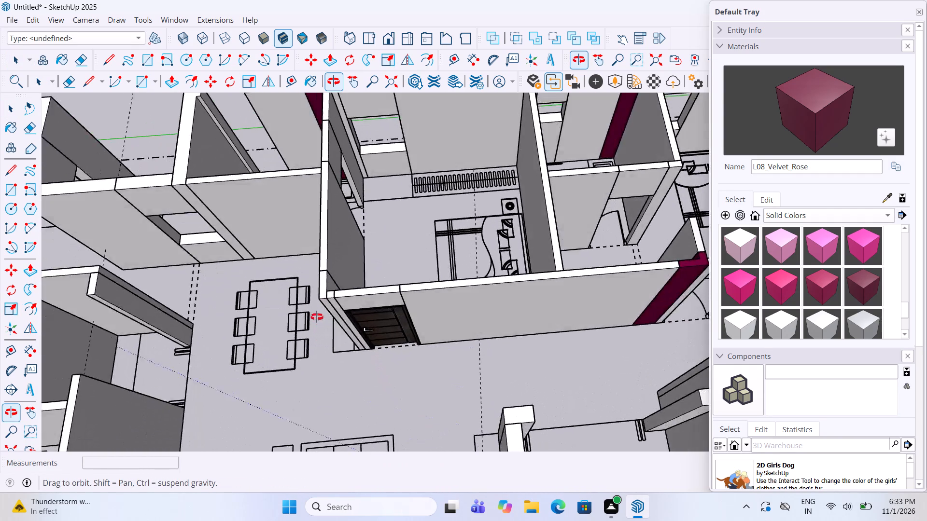
{"action": "middle_click_drag", "start_coordinate": [317, 317], "coordinate": [319, 286]}
{"action": "scroll", "coordinate": [383, 330], "scroll_direction": "up", "scroll_amount": 3}
{"action": "middle_click_drag", "start_coordinate": [379, 328], "coordinate": [362, 312]}
{"action": "scroll", "coordinate": [368, 316], "scroll_direction": "down", "scroll_amount": 10}
{"action": "middle_click_drag", "start_coordinate": [466, 287], "coordinate": [472, 340]}
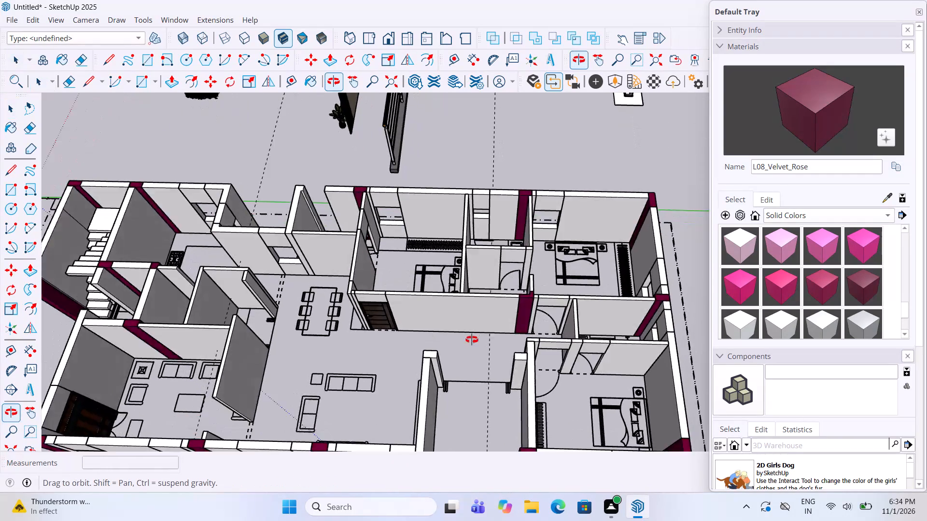
{"action": "middle_click_drag", "start_coordinate": [472, 340], "coordinate": [447, 277]}
{"action": "scroll", "coordinate": [372, 283], "scroll_direction": "up", "scroll_amount": 7}
{"action": "left_click", "coordinate": [374, 311]}
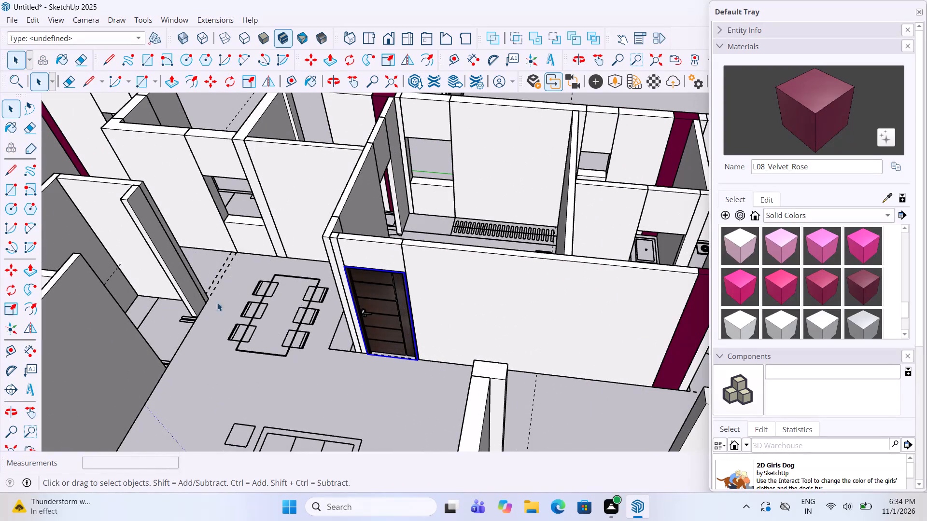
{"action": "left_click", "coordinate": [32, 317]}
{"action": "left_click", "coordinate": [32, 330]}
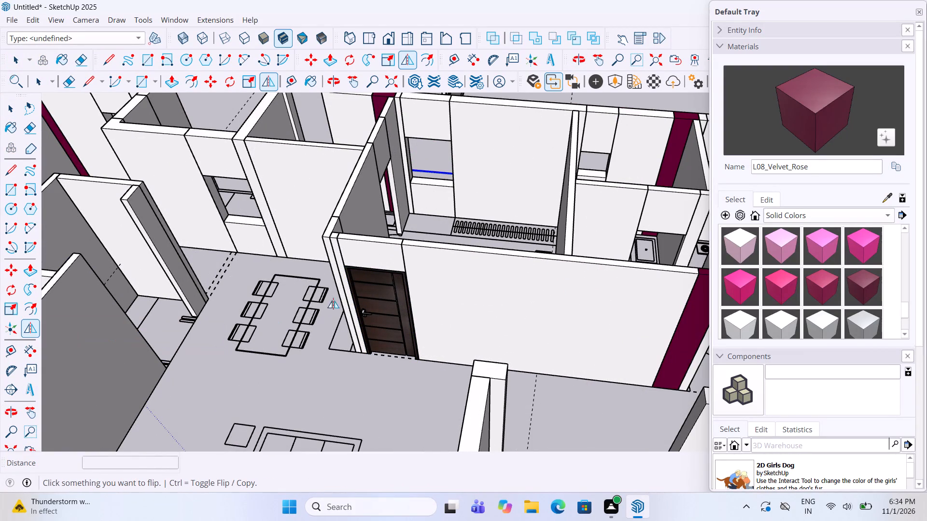
{"action": "key", "text": "space"}
{"action": "left_click", "coordinate": [384, 308]}
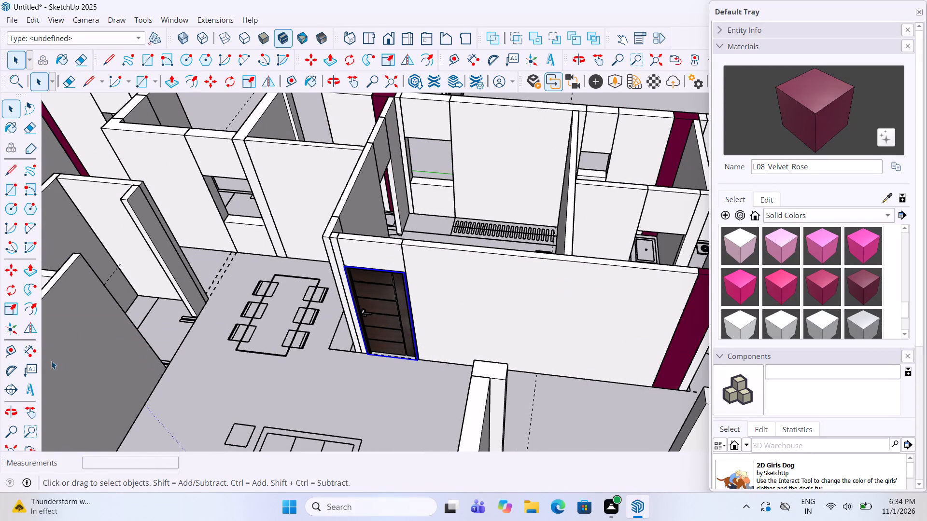
{"action": "left_click", "coordinate": [28, 330]}
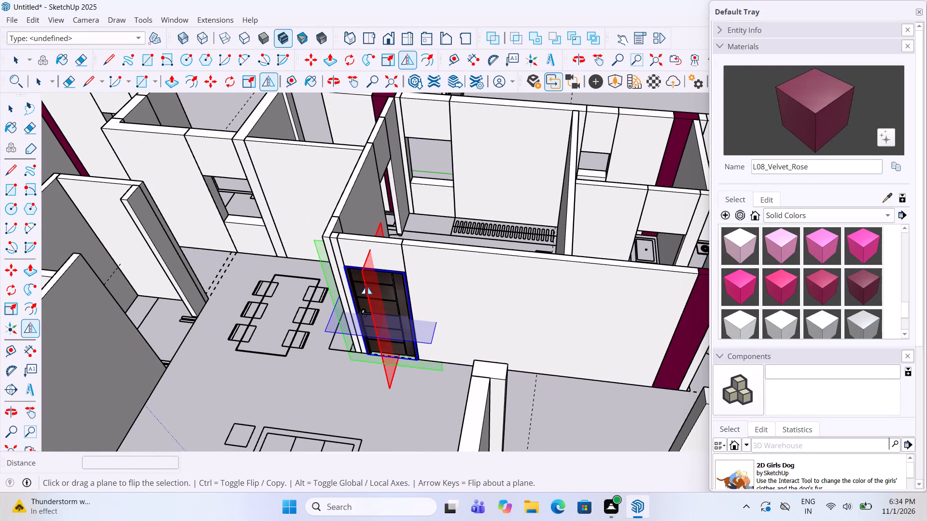
{"action": "left_click", "coordinate": [366, 287]}
{"action": "key", "text": "space"}
{"action": "left_click", "coordinate": [394, 401]}
{"action": "middle_click", "coordinate": [424, 226]}
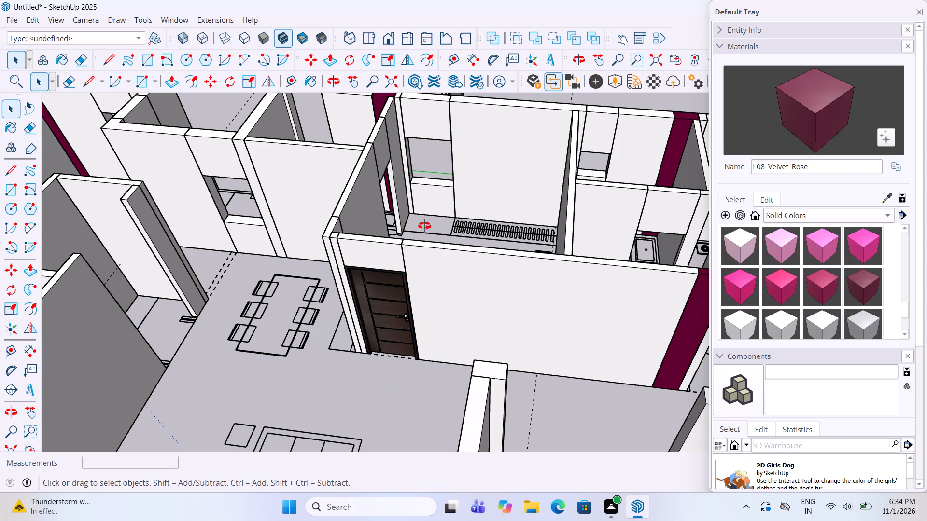
Copy the flipped door by its bottom corner 19' 4 1/2" into the other bedroom doorway beyond the dark red column.
{"action": "left_click", "coordinate": [410, 289]}
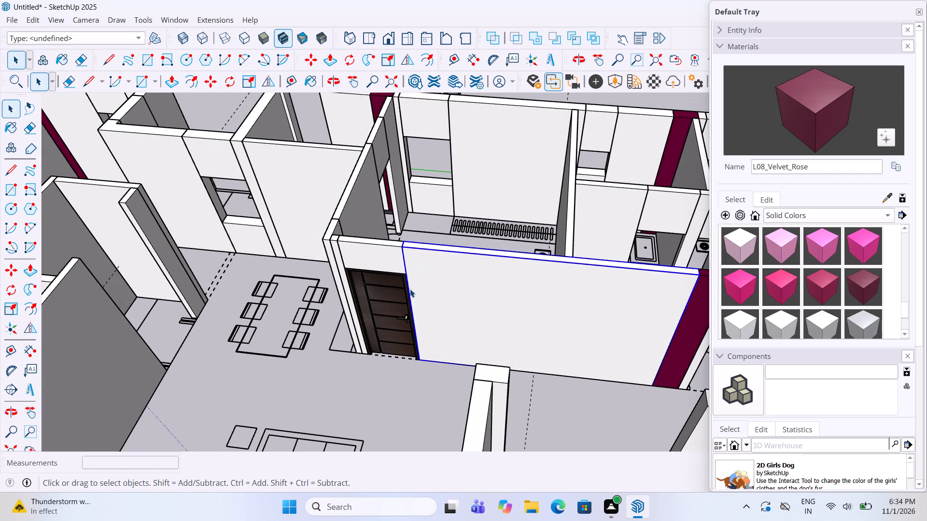
{"action": "left_click", "coordinate": [379, 309]}
{"action": "key", "text": "m"}
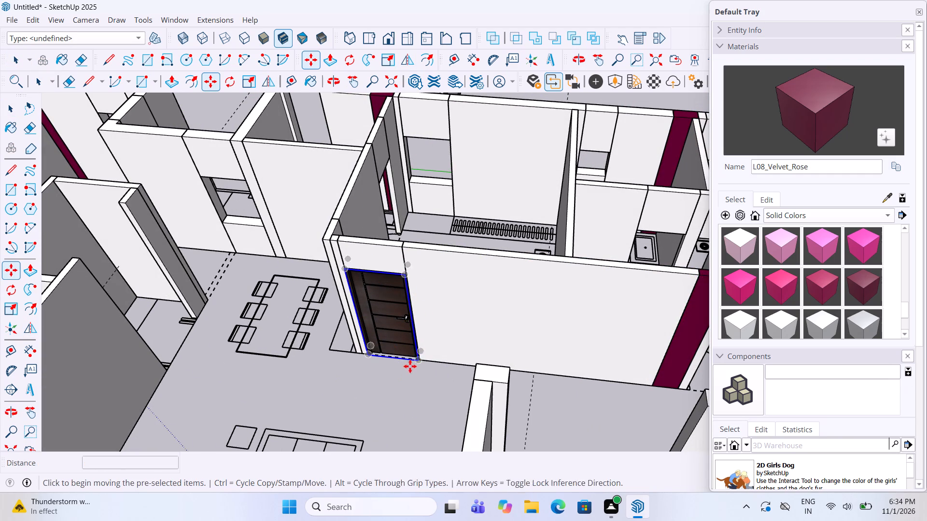
{"action": "scroll", "coordinate": [418, 358], "scroll_direction": "up", "scroll_amount": 4, "text": "ctrl"}
{"action": "left_click", "coordinate": [420, 360]}
{"action": "scroll", "coordinate": [406, 328], "scroll_direction": "down", "scroll_amount": 9}
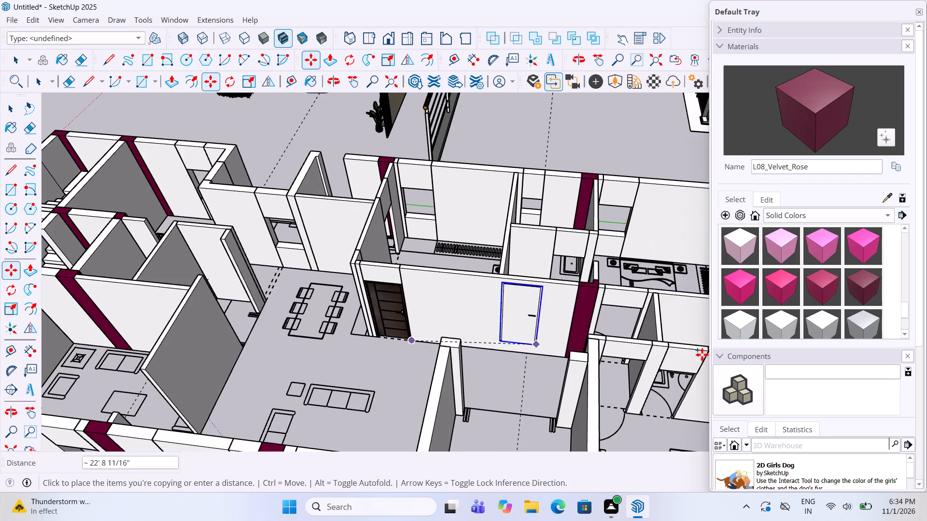
{"action": "scroll", "coordinate": [655, 312], "scroll_direction": "up", "scroll_amount": 18}
{"action": "middle_click_drag", "start_coordinate": [618, 374], "coordinate": [618, 416]}
{"action": "left_click", "coordinate": [560, 422]}
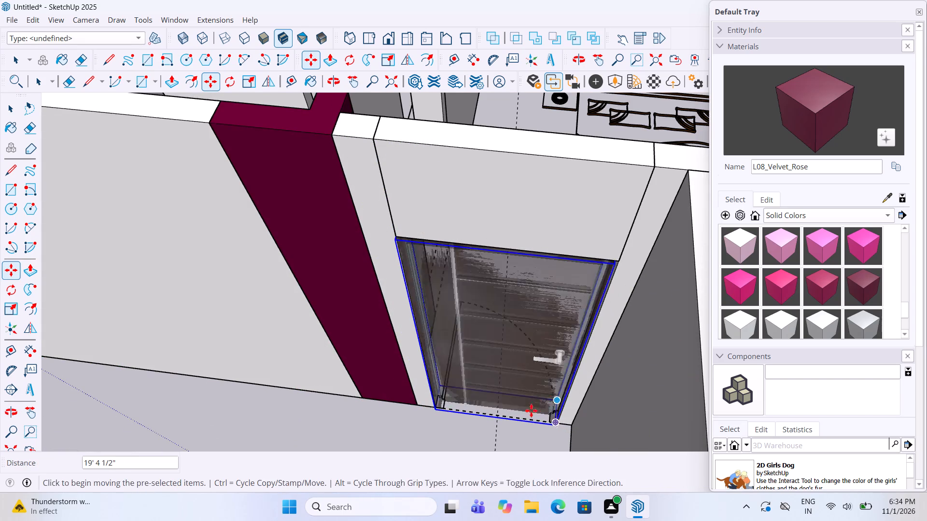
{"action": "key", "text": "space"}
{"action": "left_click", "coordinate": [499, 435]}
Stretch the copied door's width slightly along the red axis toward the handle-side jamb of its doorway.
{"action": "scroll", "coordinate": [519, 415], "scroll_direction": "up", "scroll_amount": 4}
{"action": "middle_click_drag", "start_coordinate": [519, 415], "coordinate": [521, 362]}
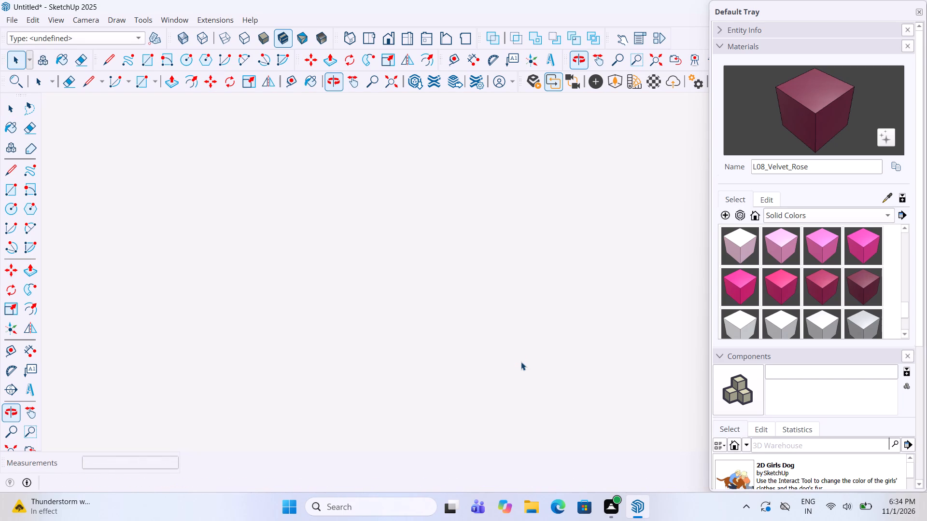
{"action": "scroll", "coordinate": [521, 363], "scroll_direction": "down", "scroll_amount": 5}
{"action": "type", "text": "xx"}
{"action": "middle_click", "coordinate": [563, 307]}
{"action": "scroll", "coordinate": [560, 296], "scroll_direction": "down", "scroll_amount": 9}
{"action": "left_click", "coordinate": [568, 274]}
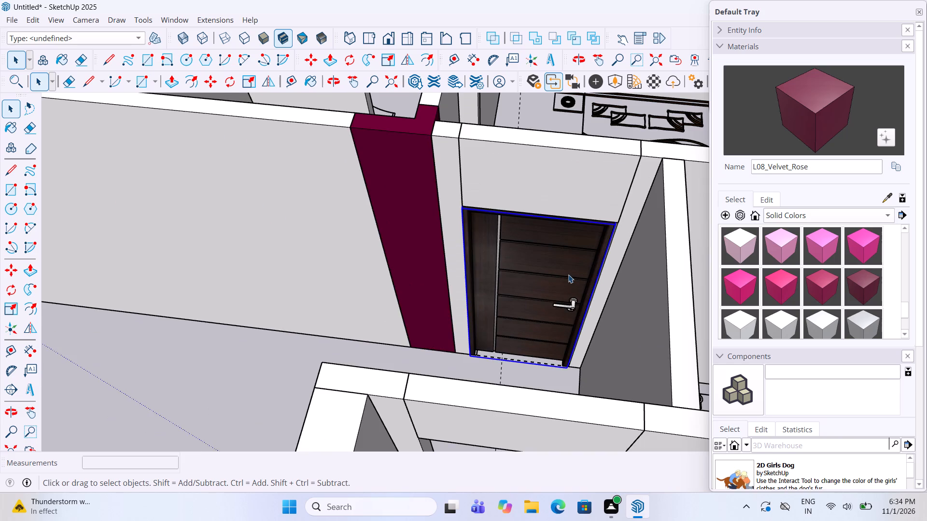
{"action": "scroll", "coordinate": [568, 274], "scroll_direction": "up", "scroll_amount": 4}
{"action": "key", "text": "s"}
{"action": "scroll", "coordinate": [612, 327], "scroll_direction": "up", "scroll_amount": 5}
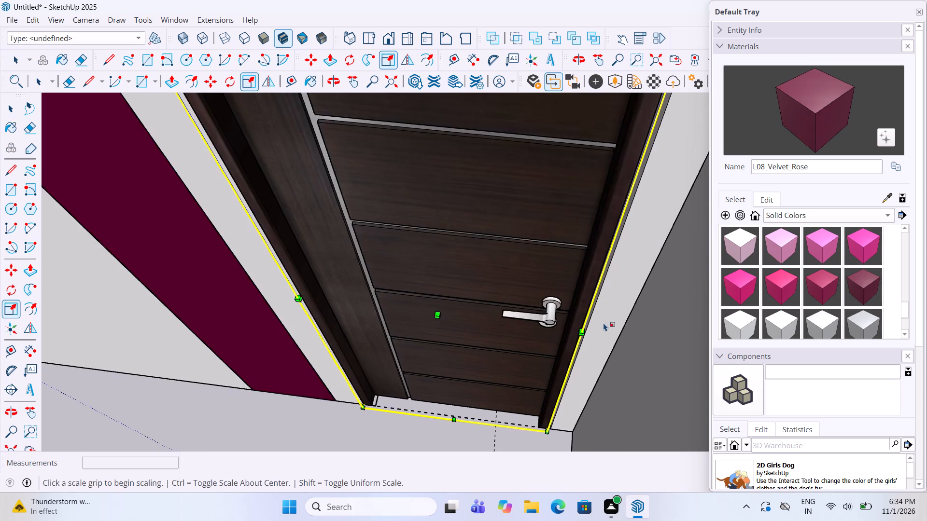
{"action": "scroll", "coordinate": [603, 322], "scroll_direction": "up", "scroll_amount": 6}
{"action": "middle_click_drag", "start_coordinate": [587, 314], "coordinate": [530, 283]}
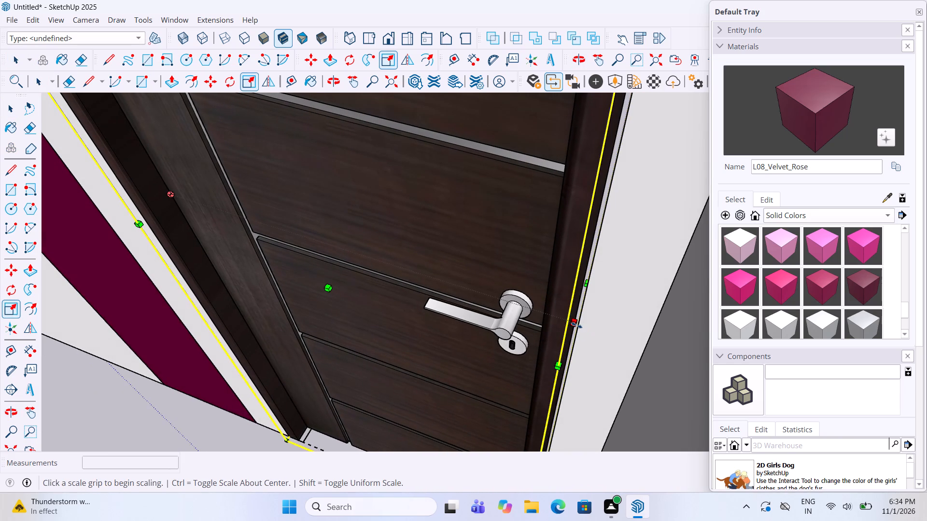
{"action": "left_click_drag", "start_coordinate": [576, 325], "coordinate": [581, 325]}
{"action": "scroll", "coordinate": [595, 305], "scroll_direction": "down", "scroll_amount": 6}
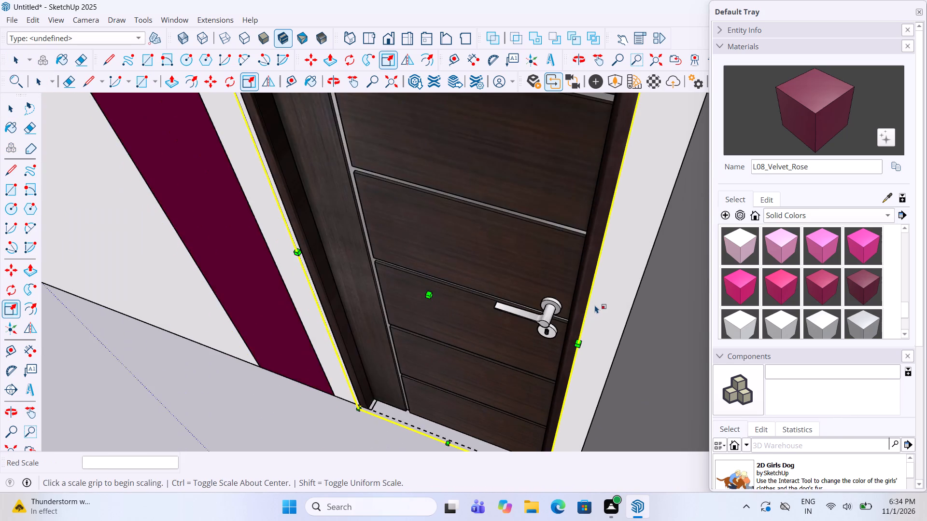
{"action": "scroll", "coordinate": [595, 305], "scroll_direction": "down", "scroll_amount": 3}
{"action": "scroll", "coordinate": [310, 271], "scroll_direction": "up", "scroll_amount": 6}
{"action": "middle_click_drag", "start_coordinate": [310, 271], "coordinate": [360, 280]}
{"action": "scroll", "coordinate": [347, 275], "scroll_direction": "down", "scroll_amount": 5}
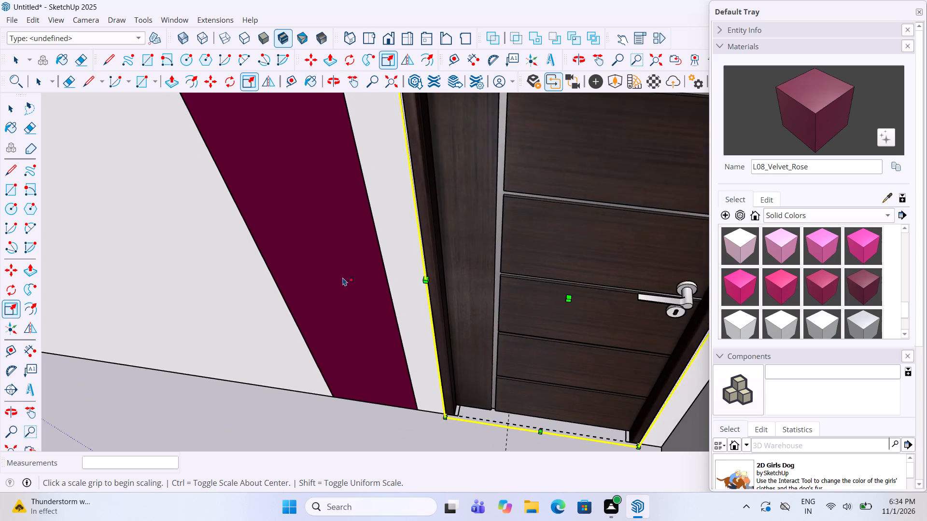
{"action": "scroll", "coordinate": [343, 277], "scroll_direction": "down", "scroll_amount": 7}
{"action": "scroll", "coordinate": [451, 127], "scroll_direction": "up", "scroll_amount": 7}
{"action": "key", "text": "space"}
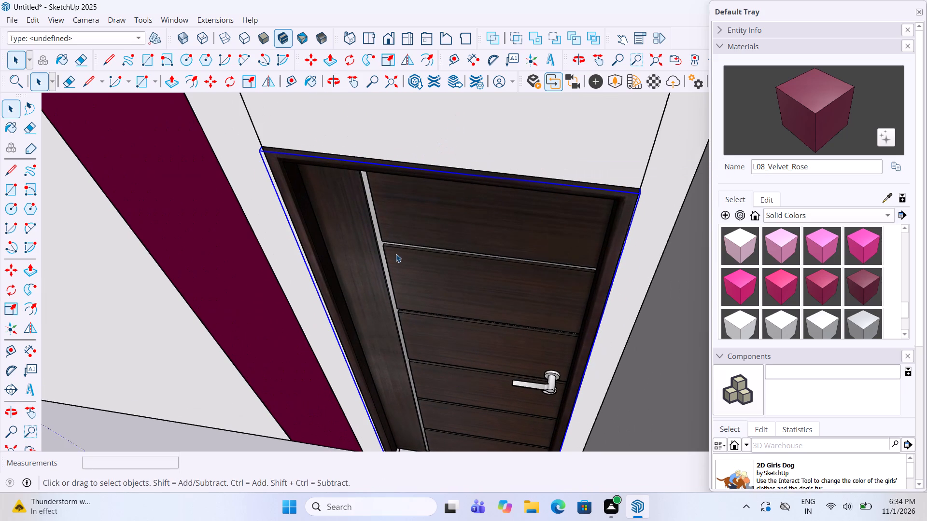
Move the copied door slightly by its bottom corner near the dark red column to align it with the wall opening's corner.
{"action": "left_click", "coordinate": [485, 64]}
{"action": "key", "text": "space"}
{"action": "left_click", "coordinate": [473, 127]}
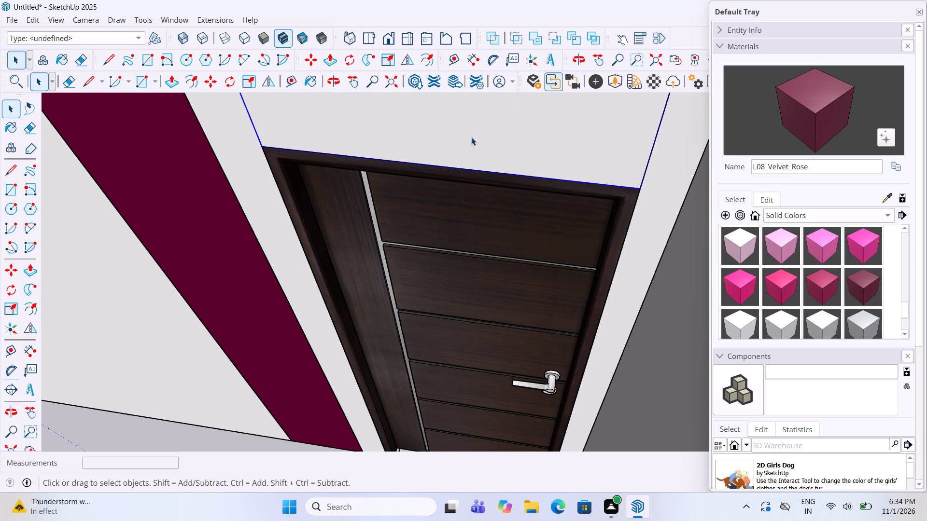
{"action": "scroll", "coordinate": [471, 143], "scroll_direction": "down", "scroll_amount": 6}
{"action": "scroll", "coordinate": [449, 355], "scroll_direction": "up", "scroll_amount": 6}
{"action": "scroll", "coordinate": [394, 396], "scroll_direction": "up", "scroll_amount": 2}
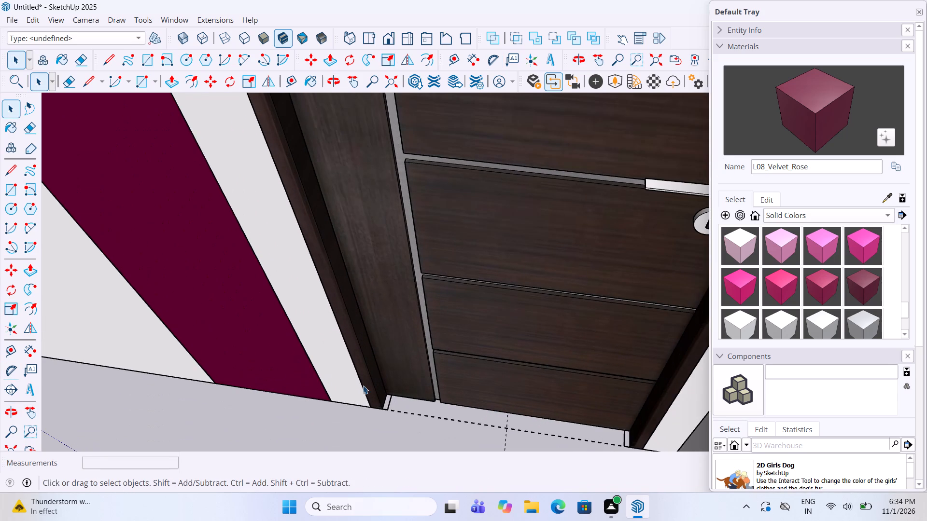
{"action": "left_click", "coordinate": [363, 385]}
{"action": "scroll", "coordinate": [354, 415], "scroll_direction": "up", "scroll_amount": 4}
{"action": "key", "text": "m"}
{"action": "scroll", "coordinate": [382, 412], "scroll_direction": "up", "scroll_amount": 2}
{"action": "left_click_drag", "start_coordinate": [381, 412], "coordinate": [382, 406]}
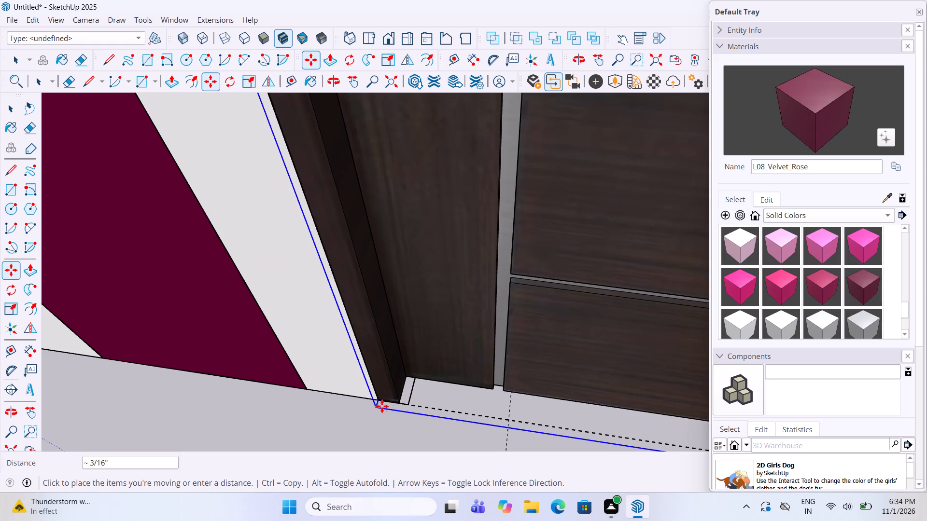
{"action": "left_click_drag", "start_coordinate": [382, 406], "coordinate": [383, 403]}
{"action": "key", "text": "space"}
{"action": "left_click", "coordinate": [470, 400]}
Scale the width of the door beside the dining area by 1.02 along the red axis toward its handle-side jamb.
{"action": "scroll", "coordinate": [525, 324], "scroll_direction": "down", "scroll_amount": 5}
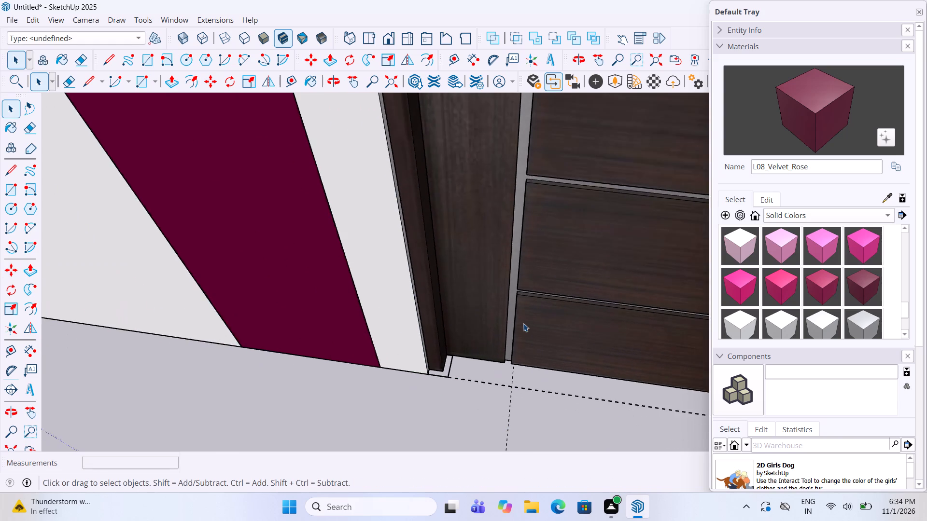
{"action": "scroll", "coordinate": [523, 323], "scroll_direction": "down", "scroll_amount": 12}
{"action": "key", "text": "x"}
{"action": "middle_click_drag", "start_coordinate": [534, 265], "coordinate": [564, 300]}
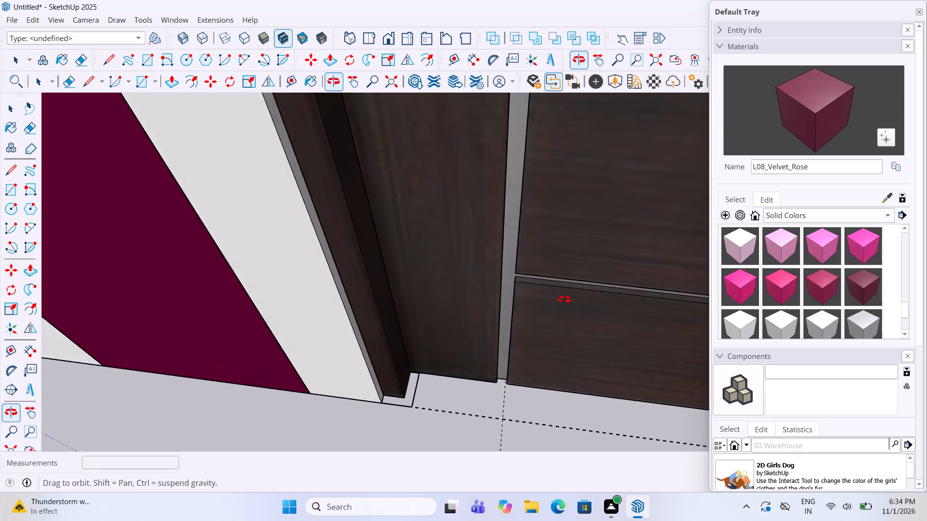
{"action": "middle_click_drag", "start_coordinate": [564, 300], "coordinate": [567, 302]}
{"action": "scroll", "coordinate": [569, 260], "scroll_direction": "down", "scroll_amount": 20}
{"action": "scroll", "coordinate": [569, 260], "scroll_direction": "down", "scroll_amount": 12}
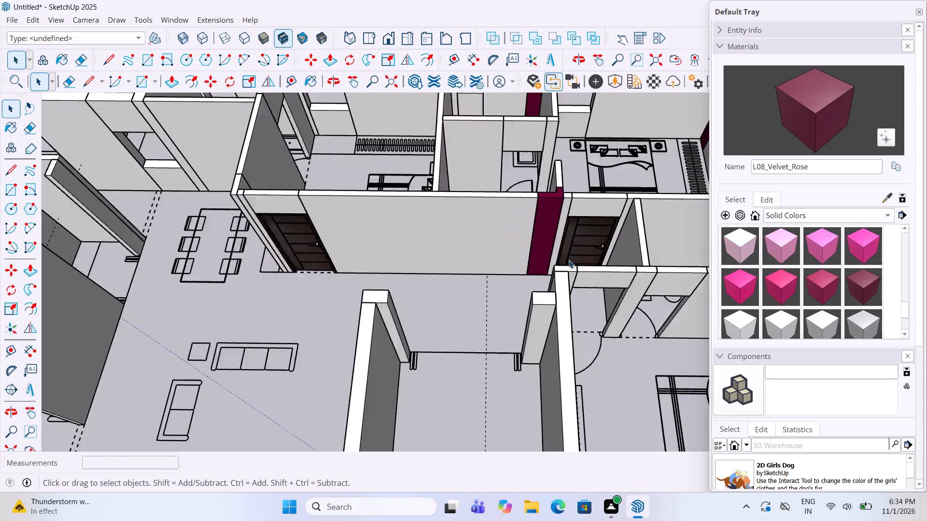
{"action": "scroll", "coordinate": [569, 260], "scroll_direction": "down", "scroll_amount": 2}
{"action": "scroll", "coordinate": [351, 256], "scroll_direction": "up", "scroll_amount": 16}
{"action": "left_click", "coordinate": [418, 240]}
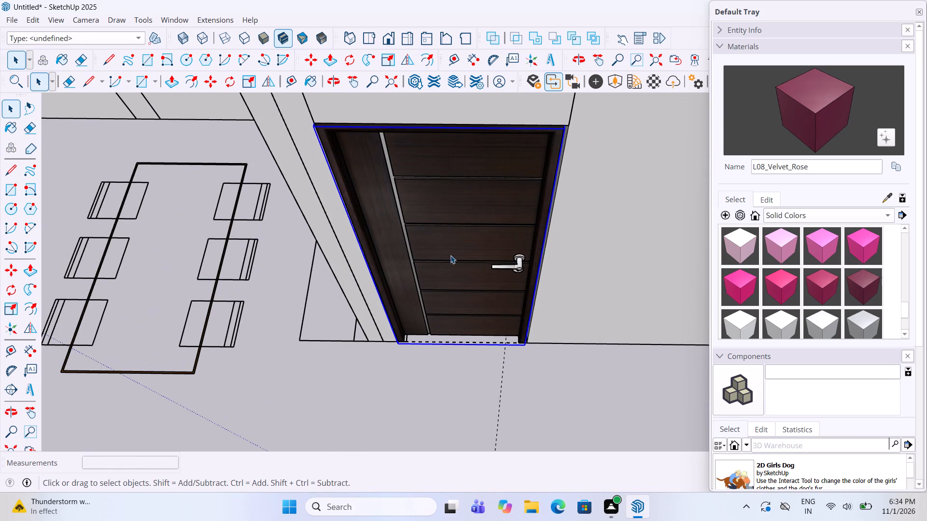
{"action": "key", "text": "s"}
{"action": "scroll", "coordinate": [544, 277], "scroll_direction": "up", "scroll_amount": 4}
{"action": "middle_click_drag", "start_coordinate": [544, 277], "coordinate": [499, 268]}
{"action": "scroll", "coordinate": [496, 266], "scroll_direction": "up", "scroll_amount": 1}
{"action": "scroll", "coordinate": [521, 234], "scroll_direction": "up", "scroll_amount": 5}
{"action": "left_click_drag", "start_coordinate": [510, 234], "coordinate": [515, 234]}
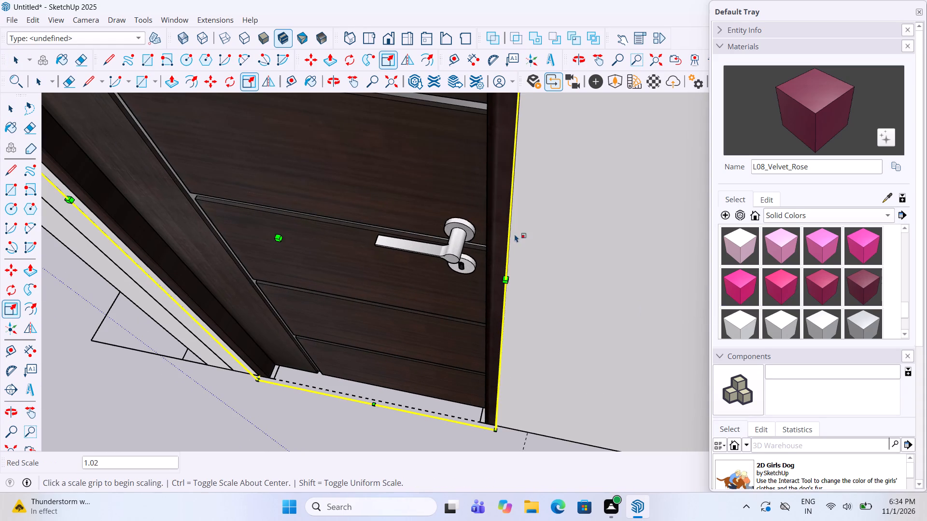
Move the door beside the dining area about 11/16" by its bottom hinge-side corner onto the doorway's floor corner.
{"action": "scroll", "coordinate": [548, 226], "scroll_direction": "down", "scroll_amount": 7}
{"action": "scroll", "coordinate": [306, 223], "scroll_direction": "up", "scroll_amount": 2}
{"action": "middle_click_drag", "start_coordinate": [307, 223], "coordinate": [424, 192]}
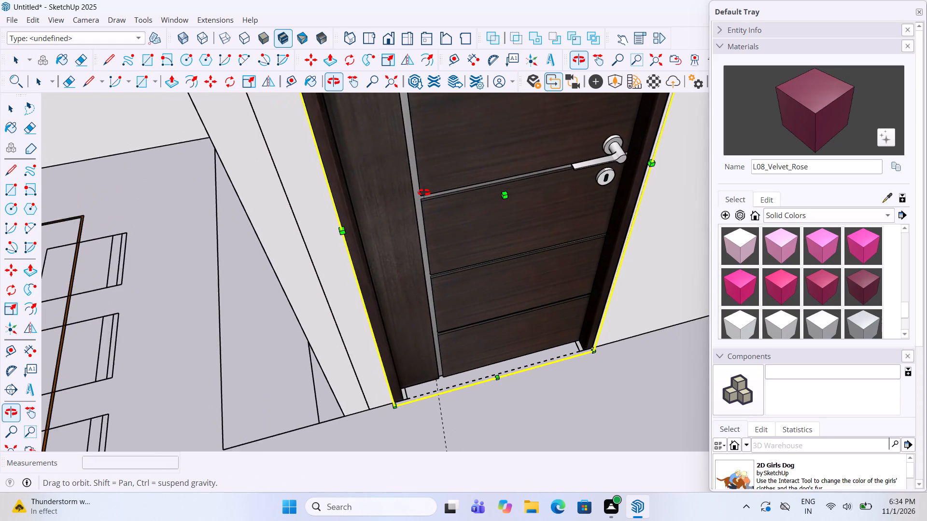
{"action": "middle_click_drag", "start_coordinate": [424, 192], "coordinate": [391, 219]}
{"action": "scroll", "coordinate": [390, 220], "scroll_direction": "up", "scroll_amount": 1}
{"action": "scroll", "coordinate": [395, 247], "scroll_direction": "down", "scroll_amount": 11}
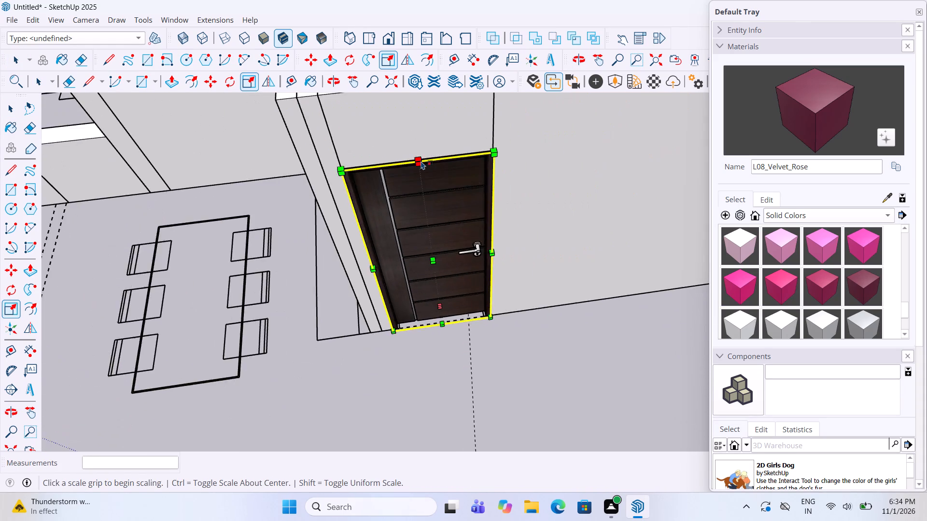
{"action": "scroll", "coordinate": [421, 161], "scroll_direction": "up", "scroll_amount": 16}
{"action": "middle_click_drag", "start_coordinate": [427, 224], "coordinate": [381, 132]}
{"action": "scroll", "coordinate": [394, 136], "scroll_direction": "down", "scroll_amount": 13}
{"action": "scroll", "coordinate": [389, 276], "scroll_direction": "down", "scroll_amount": 6}
{"action": "key", "text": "space"}
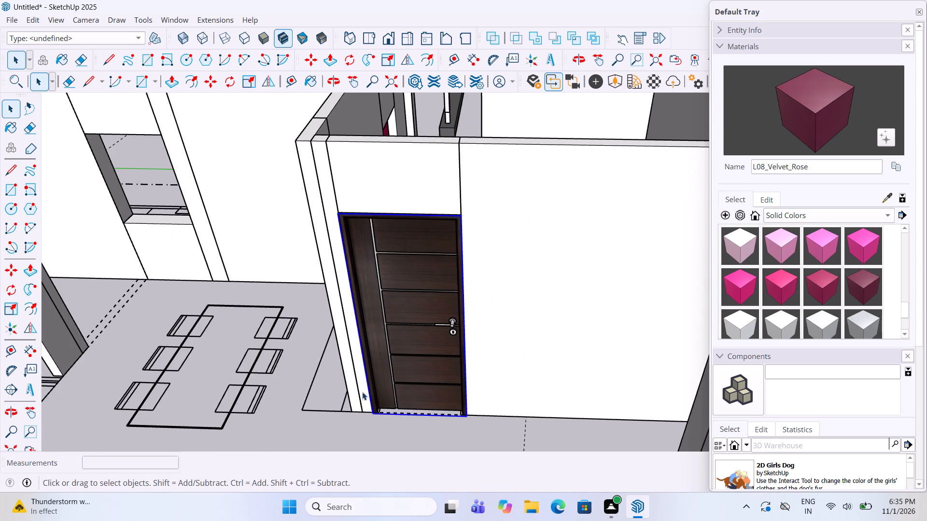
{"action": "scroll", "coordinate": [364, 443], "scroll_direction": "up", "scroll_amount": 11}
{"action": "key", "text": "m"}
{"action": "scroll", "coordinate": [401, 355], "scroll_direction": "up", "scroll_amount": 11}
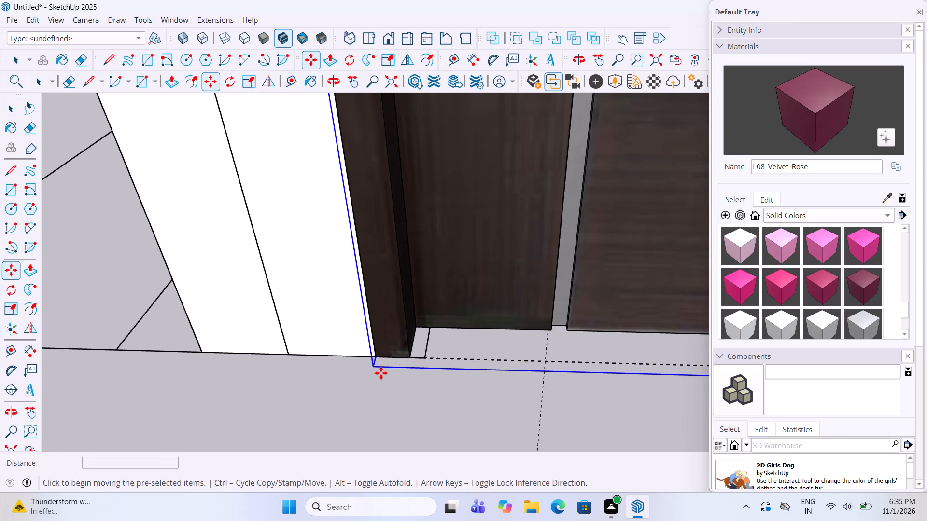
{"action": "left_click_drag", "start_coordinate": [374, 367], "coordinate": [380, 353]}
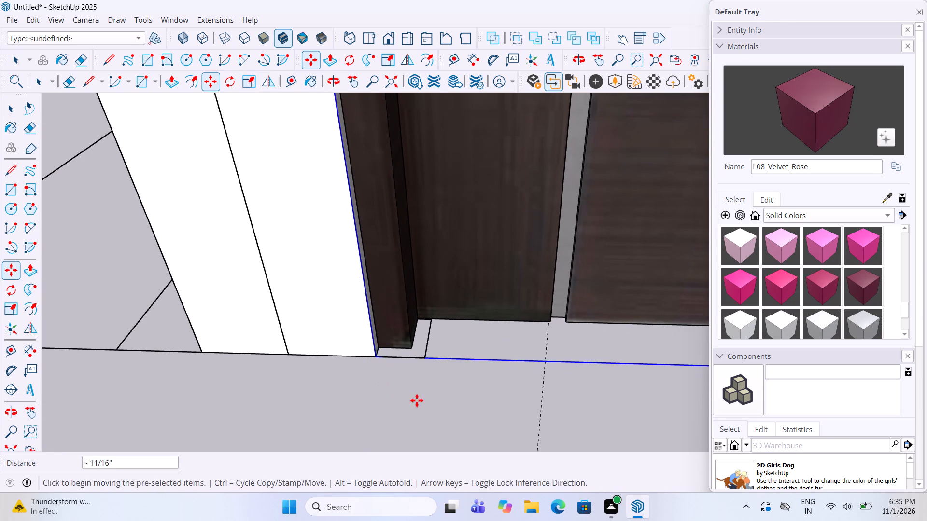
Deselect the door beside the dining area and select the bedroom door next to the dark red column.
{"action": "key", "text": "space"}
{"action": "left_click", "coordinate": [411, 394]}
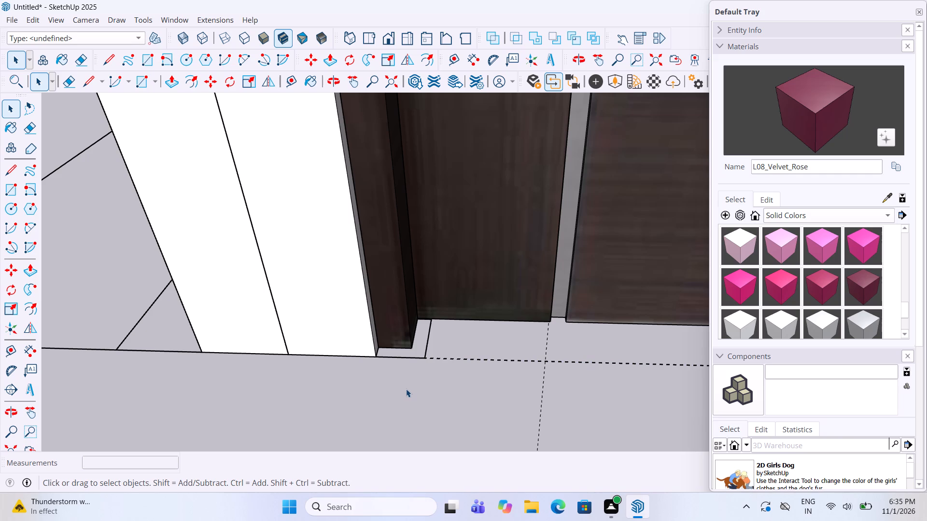
{"action": "scroll", "coordinate": [401, 365], "scroll_direction": "down", "scroll_amount": 5}
{"action": "scroll", "coordinate": [434, 283], "scroll_direction": "down", "scroll_amount": 8}
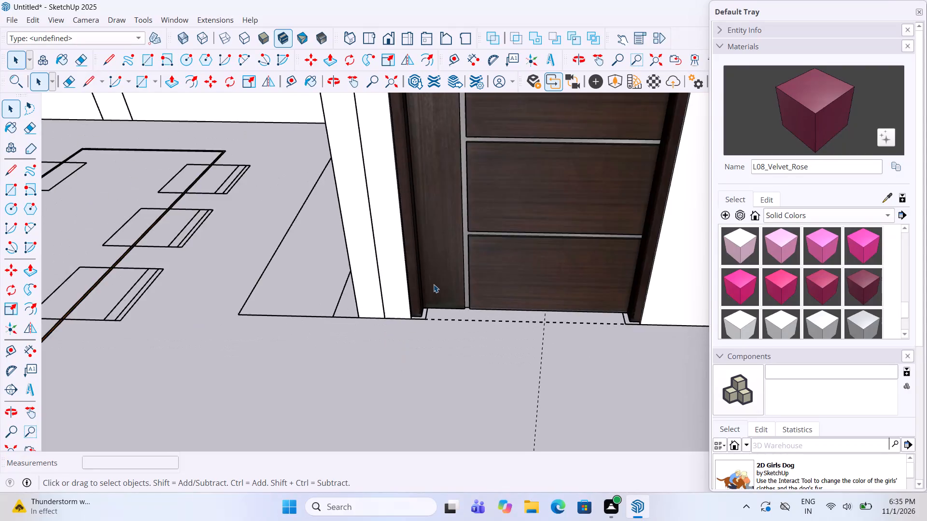
{"action": "scroll", "coordinate": [434, 284], "scroll_direction": "down", "scroll_amount": 20}
{"action": "middle_click_drag", "start_coordinate": [435, 267], "coordinate": [455, 309]}
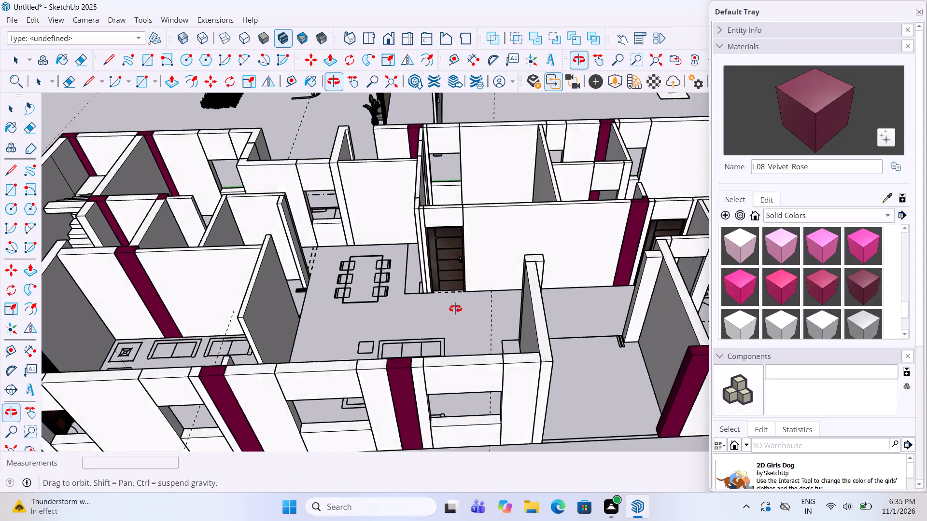
{"action": "middle_click_drag", "start_coordinate": [455, 309], "coordinate": [454, 308]}
{"action": "scroll", "coordinate": [408, 280], "scroll_direction": "down", "scroll_amount": 11}
{"action": "scroll", "coordinate": [570, 273], "scroll_direction": "up", "scroll_amount": 6}
{"action": "middle_click_drag", "start_coordinate": [242, 276], "coordinate": [773, 304]}
{"action": "middle_click_drag", "start_coordinate": [478, 250], "coordinate": [588, 329]}
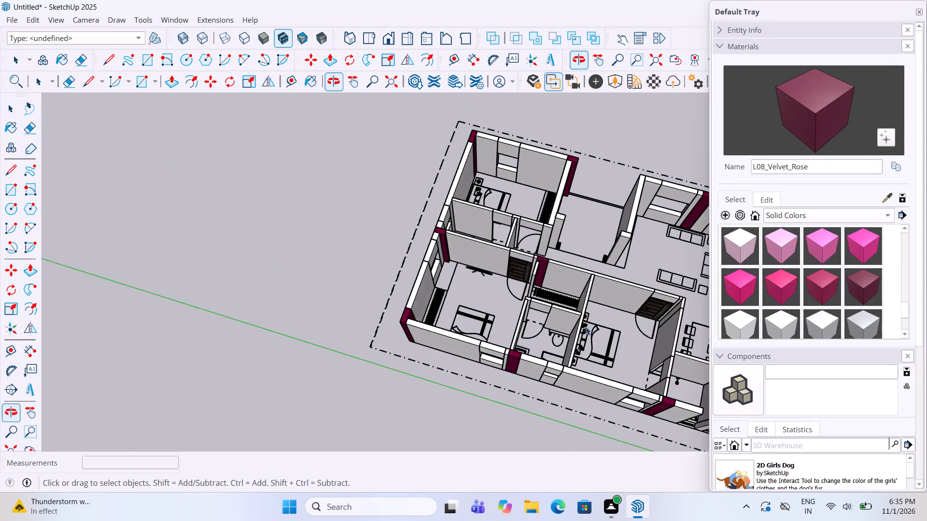
{"action": "scroll", "coordinate": [488, 241], "scroll_direction": "up", "scroll_amount": 5}
{"action": "scroll", "coordinate": [558, 275], "scroll_direction": "up", "scroll_amount": 4}
{"action": "left_click", "coordinate": [543, 293]}
{"action": "scroll", "coordinate": [543, 293], "scroll_direction": "up", "scroll_amount": 3}
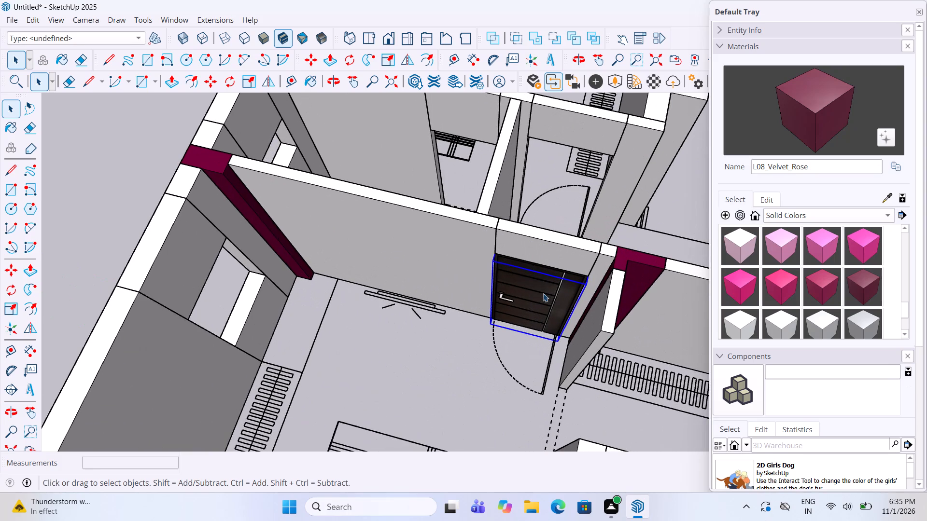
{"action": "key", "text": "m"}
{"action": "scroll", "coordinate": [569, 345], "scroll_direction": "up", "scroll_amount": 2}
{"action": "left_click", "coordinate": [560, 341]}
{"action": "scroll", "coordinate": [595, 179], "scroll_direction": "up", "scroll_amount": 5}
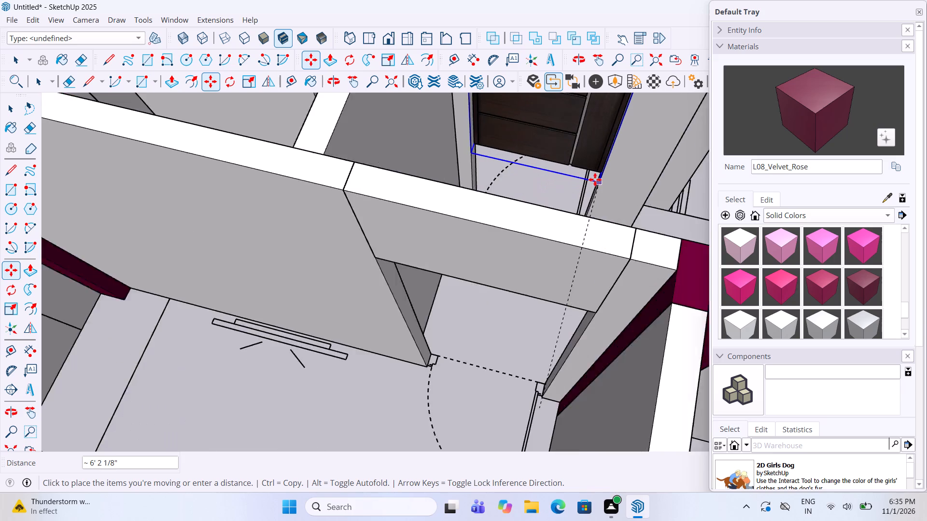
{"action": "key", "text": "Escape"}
Copy the bedroom door about 5' 2 1/16" by its bottom hinge-side corner onto the floor corner of the doorway across the passage.
{"action": "scroll", "coordinate": [594, 301], "scroll_direction": "down", "scroll_amount": 4}
{"action": "key", "text": "m"}
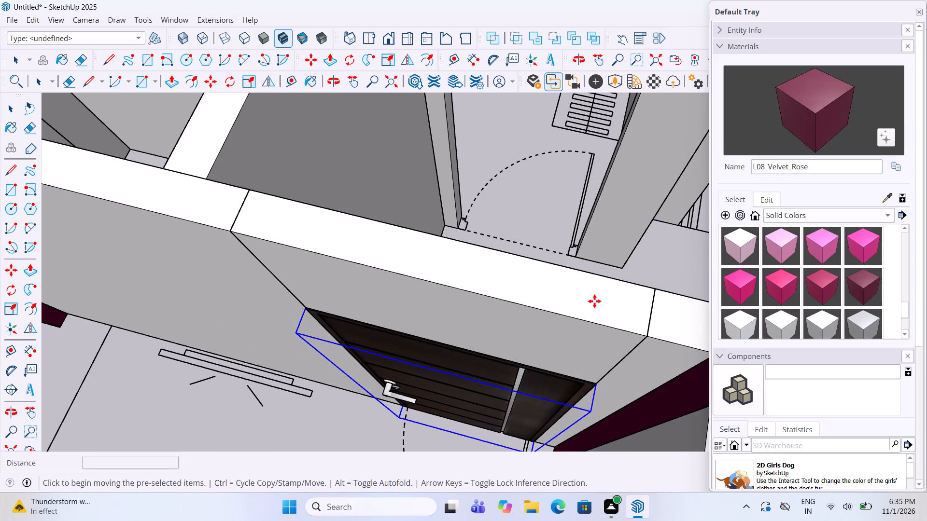
{"action": "scroll", "coordinate": [578, 348], "scroll_direction": "down", "scroll_amount": 6}
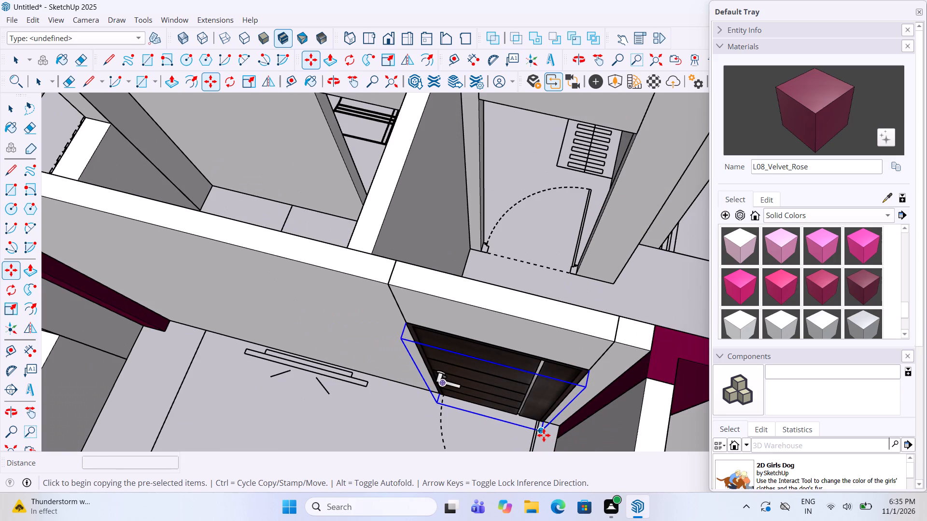
{"action": "left_click", "coordinate": [544, 435]}
{"action": "scroll", "coordinate": [572, 260], "scroll_direction": "up", "scroll_amount": 11}
{"action": "left_click", "coordinate": [582, 282]}
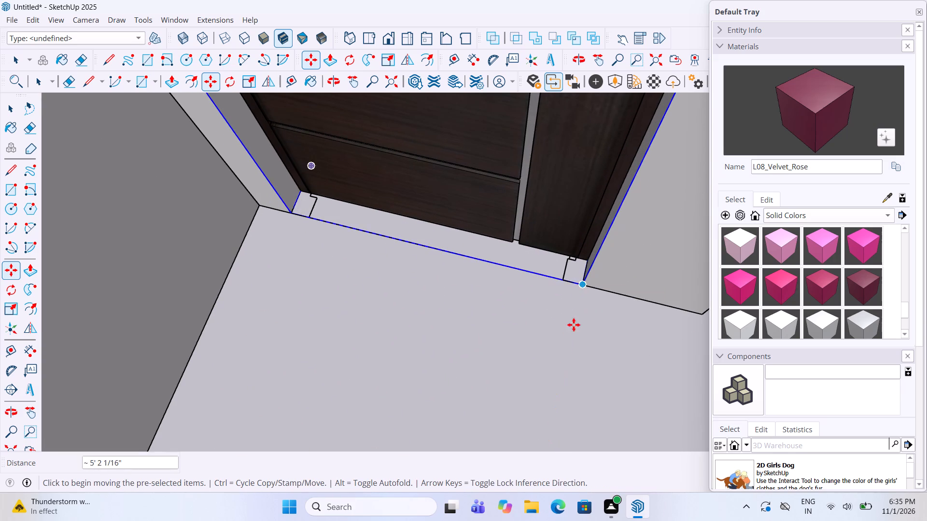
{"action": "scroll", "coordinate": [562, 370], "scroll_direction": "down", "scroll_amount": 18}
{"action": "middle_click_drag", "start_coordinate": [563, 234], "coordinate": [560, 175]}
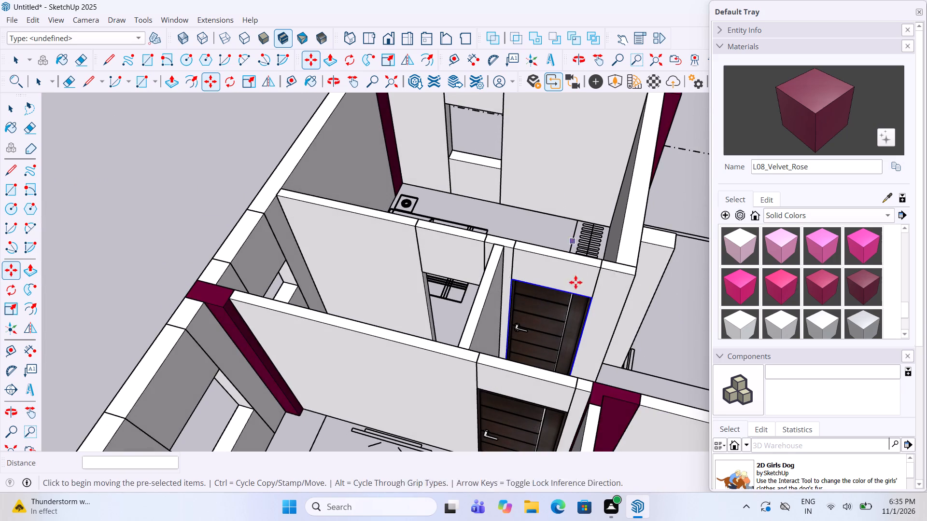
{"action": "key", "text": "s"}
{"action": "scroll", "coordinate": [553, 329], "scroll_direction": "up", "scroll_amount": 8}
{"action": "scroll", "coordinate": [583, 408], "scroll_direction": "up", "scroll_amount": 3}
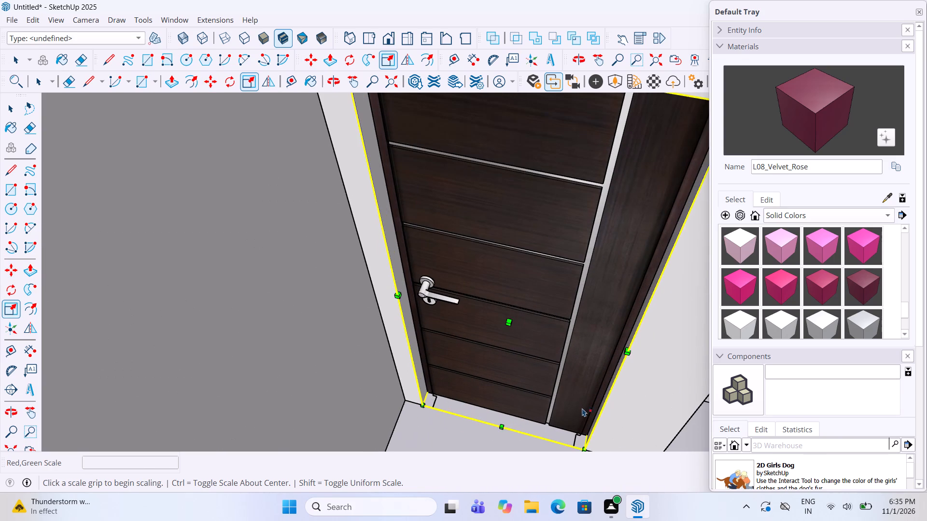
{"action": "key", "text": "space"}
Move the copied door slightly out of its doorway toward the passage by its bottom hinge-side corner, and deselect it.
{"action": "scroll", "coordinate": [562, 357], "scroll_direction": "down", "scroll_amount": 4}
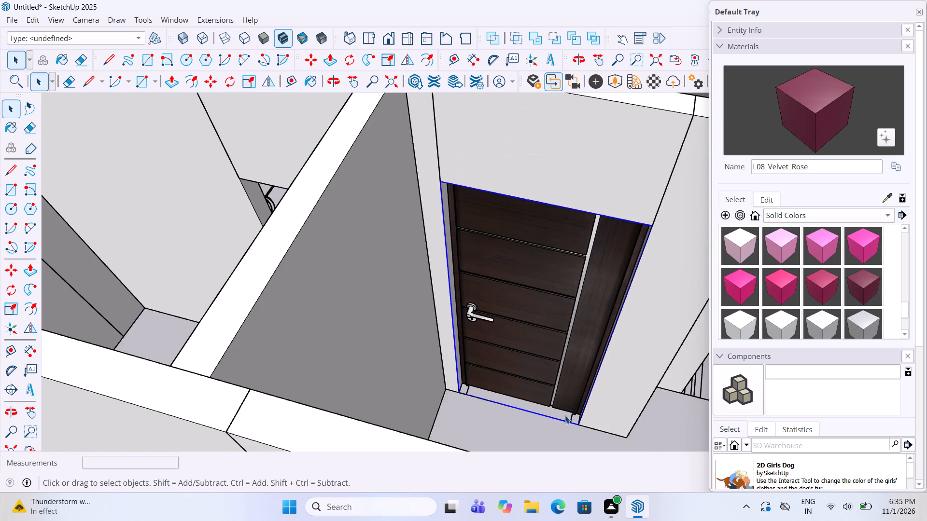
{"action": "scroll", "coordinate": [565, 415], "scroll_direction": "up", "scroll_amount": 4}
{"action": "key", "text": "m"}
{"action": "left_click", "coordinate": [584, 426]}
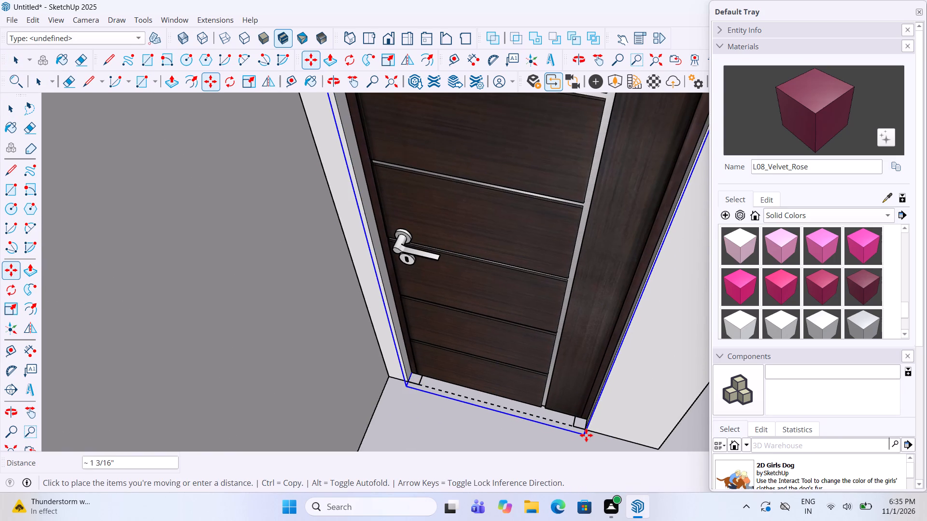
{"action": "left_click", "coordinate": [586, 440]}
{"action": "key", "text": "space"}
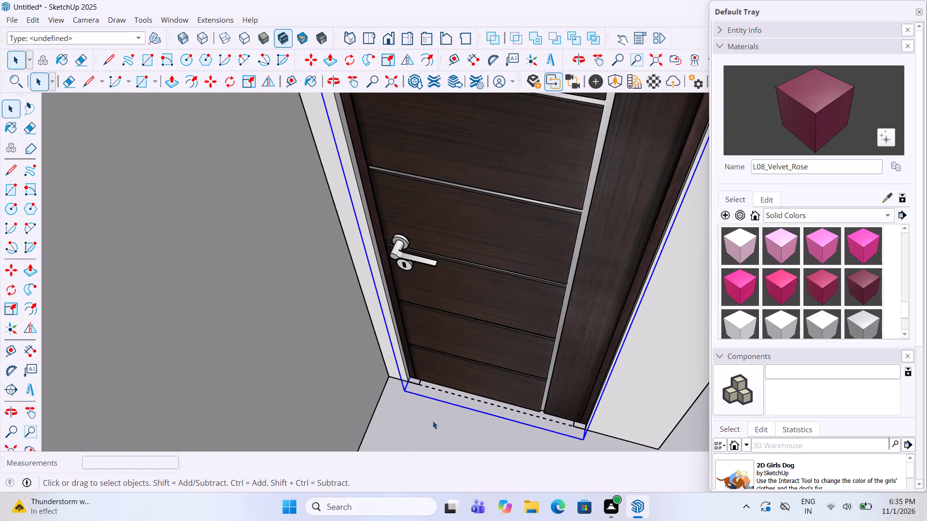
{"action": "left_click", "coordinate": [429, 414]}
Flip the copied door front to back in its doorway, keeping the hinge side in place, and deselect it.
{"action": "scroll", "coordinate": [429, 428], "scroll_direction": "down", "scroll_amount": 9}
{"action": "middle_click_drag", "start_coordinate": [299, 321], "coordinate": [790, 393]}
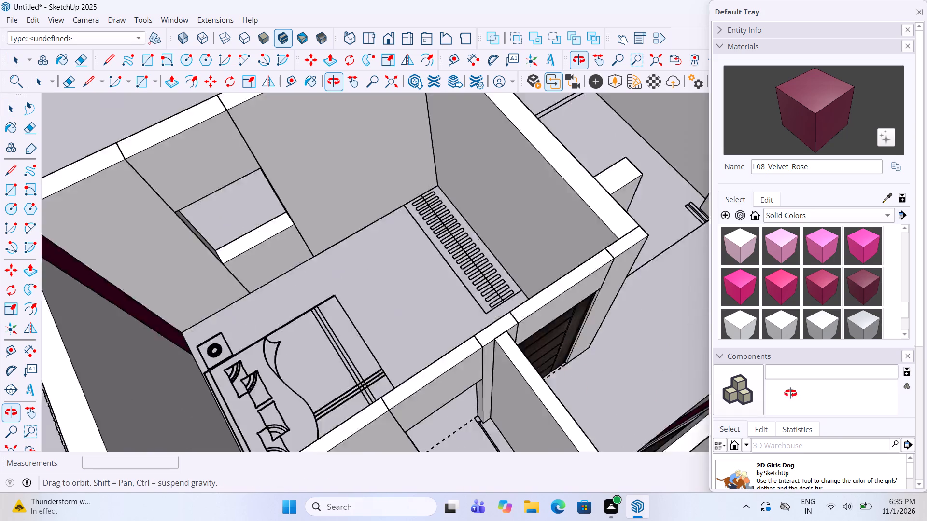
{"action": "middle_click_drag", "start_coordinate": [790, 393], "coordinate": [926, 324]}
{"action": "scroll", "coordinate": [737, 222], "scroll_direction": "up", "scroll_amount": 2}
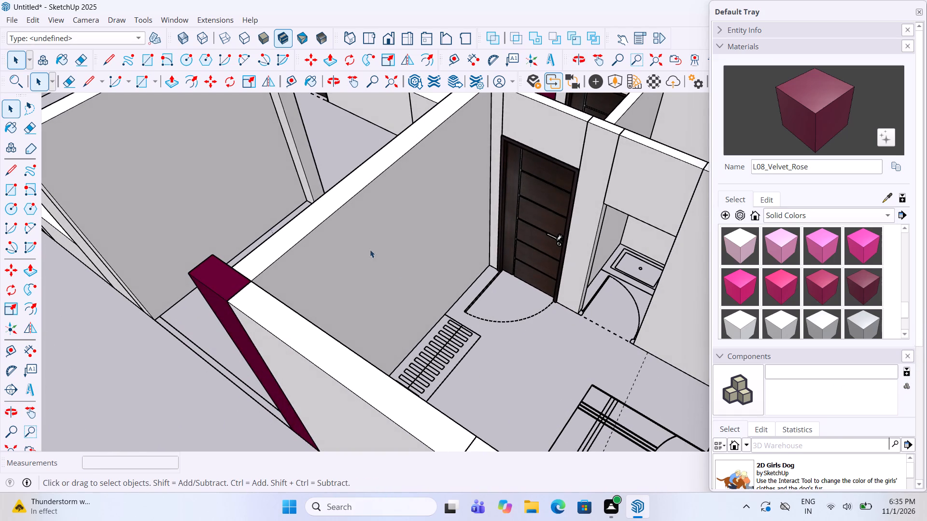
{"action": "scroll", "coordinate": [520, 178], "scroll_direction": "up", "scroll_amount": 5}
{"action": "scroll", "coordinate": [529, 125], "scroll_direction": "up", "scroll_amount": 2}
{"action": "left_click", "coordinate": [506, 226]}
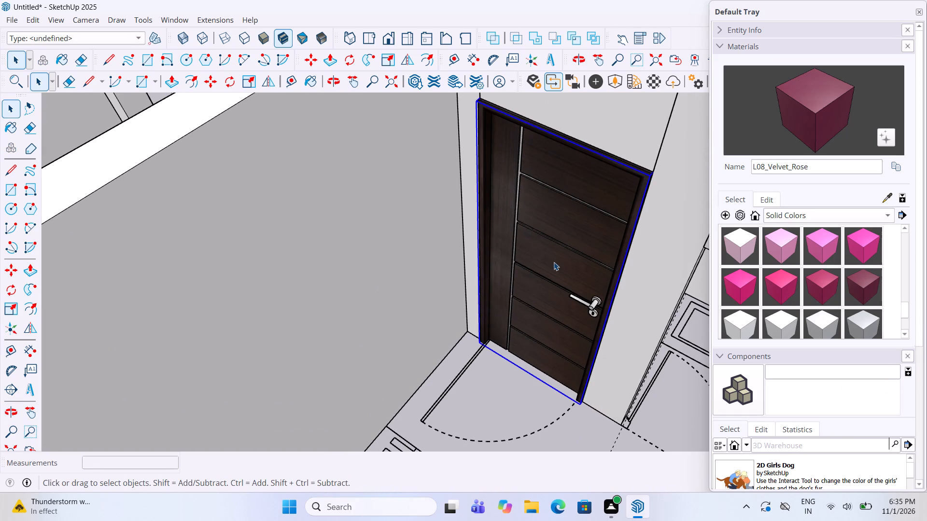
{"action": "left_click", "coordinate": [30, 333]}
{"action": "left_click", "coordinate": [493, 186]}
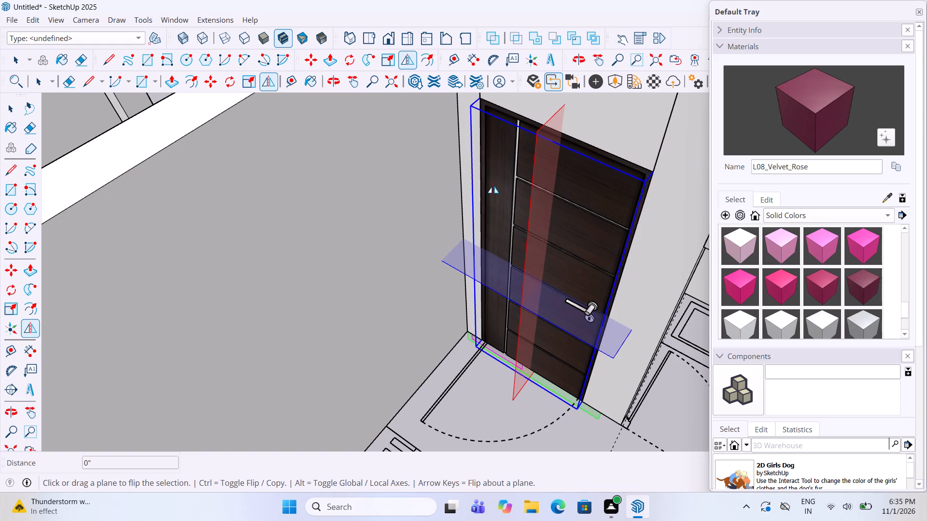
{"action": "key", "text": "space"}
{"action": "left_click", "coordinate": [478, 343]}
{"action": "scroll", "coordinate": [479, 386], "scroll_direction": "down", "scroll_amount": 4}
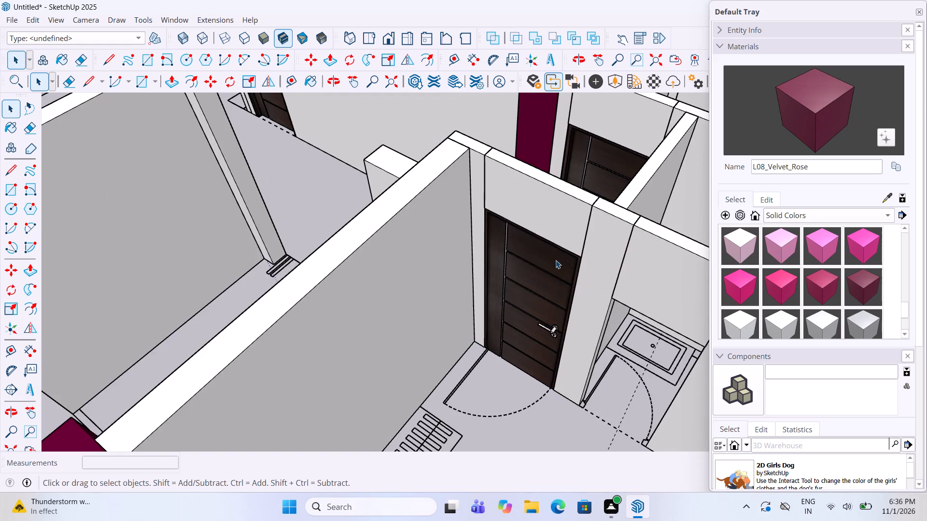
Inspect the fitted doors from several angles and survey the rest of the house and the surrounding imported models.
{"action": "middle_click_drag", "start_coordinate": [551, 257], "coordinate": [2, 309]}
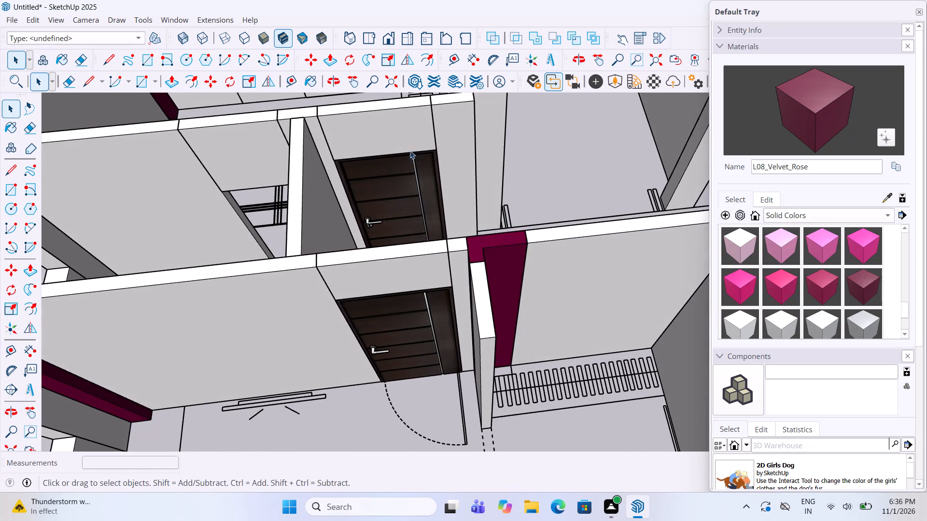
{"action": "scroll", "coordinate": [415, 147], "scroll_direction": "up", "scroll_amount": 1}
{"action": "middle_click_drag", "start_coordinate": [415, 147], "coordinate": [339, 71]}
{"action": "middle_click_drag", "start_coordinate": [381, 207], "coordinate": [390, 210]}
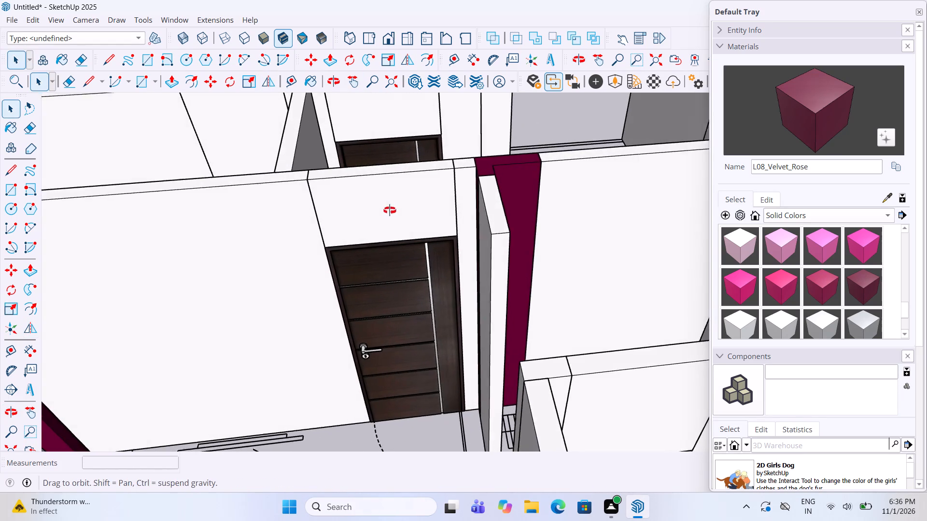
{"action": "middle_click_drag", "start_coordinate": [390, 210], "coordinate": [405, 255]}
{"action": "scroll", "coordinate": [387, 282], "scroll_direction": "up", "scroll_amount": 4}
{"action": "middle_click_drag", "start_coordinate": [350, 233], "coordinate": [866, 171]}
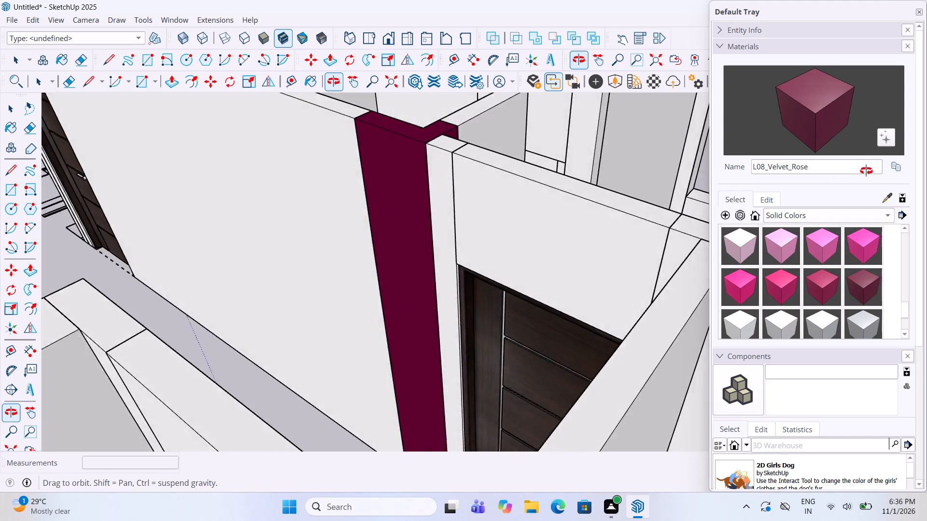
{"action": "middle_click_drag", "start_coordinate": [866, 171], "coordinate": [347, 249]}
{"action": "scroll", "coordinate": [345, 249], "scroll_direction": "down", "scroll_amount": 19}
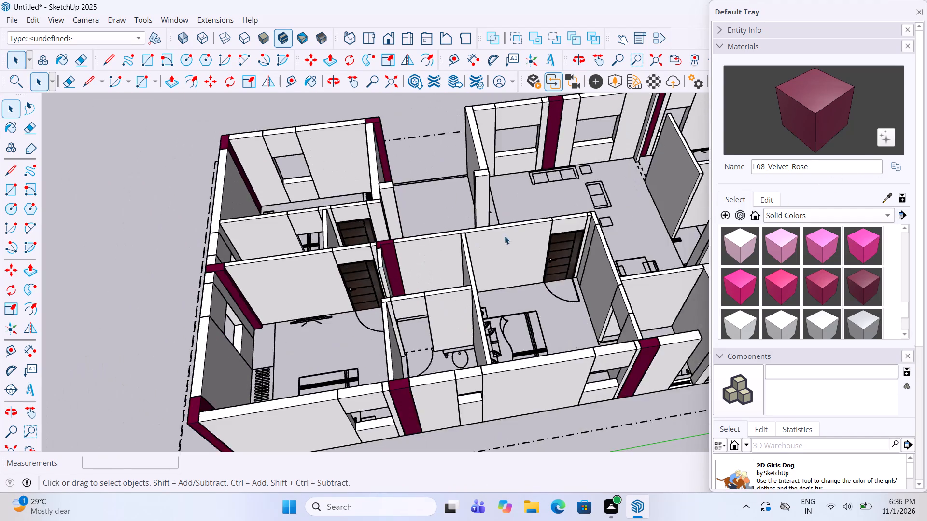
{"action": "scroll", "coordinate": [509, 233], "scroll_direction": "up", "scroll_amount": 5}
{"action": "scroll", "coordinate": [587, 223], "scroll_direction": "up", "scroll_amount": 12}
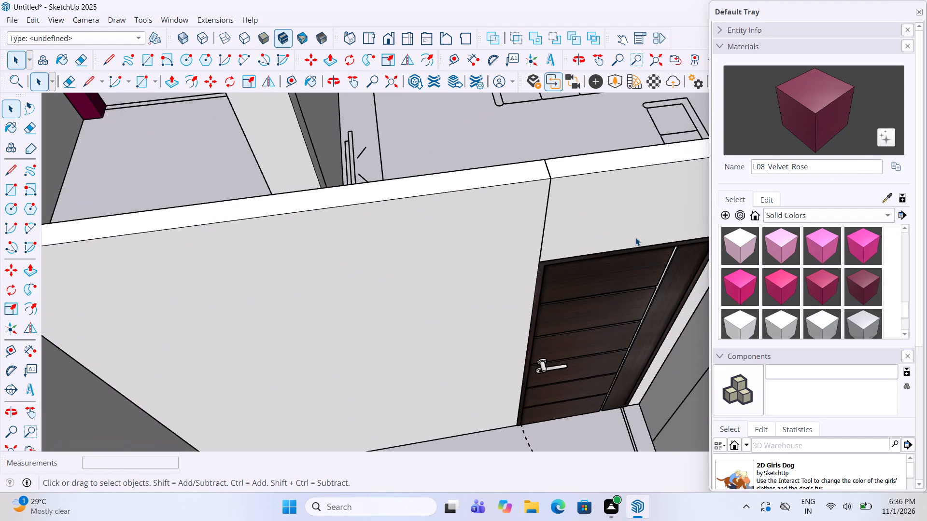
{"action": "scroll", "coordinate": [586, 234], "scroll_direction": "down", "scroll_amount": 11}
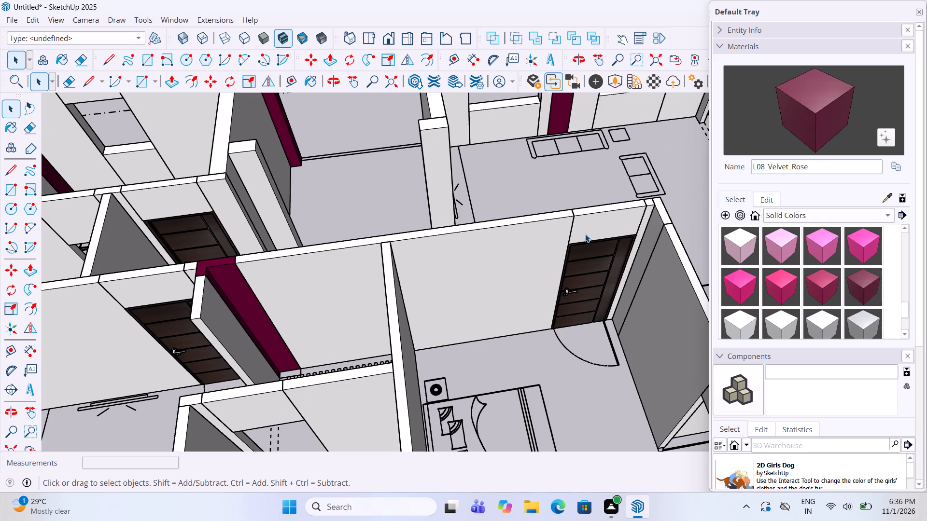
{"action": "scroll", "coordinate": [585, 234], "scroll_direction": "down", "scroll_amount": 14}
{"action": "left_click", "coordinate": [285, 234]}
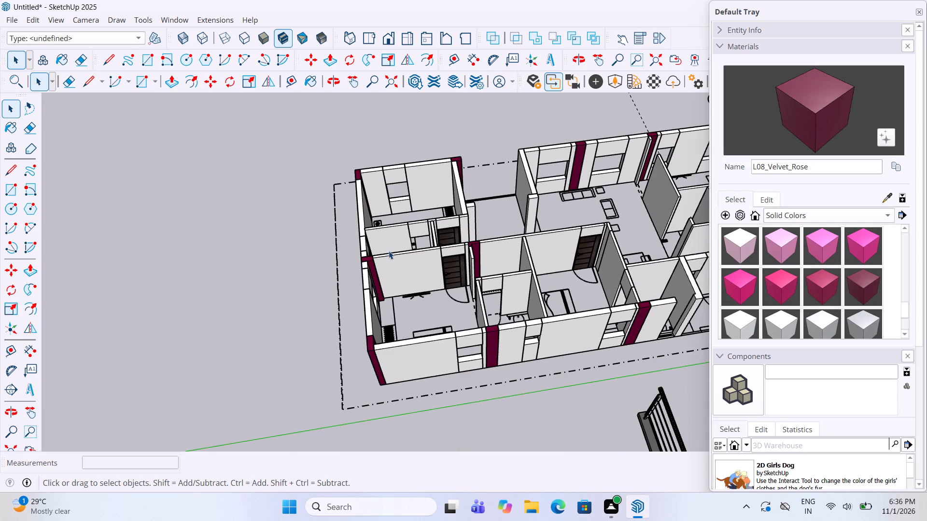
{"action": "middle_click_drag", "start_coordinate": [389, 251], "coordinate": [770, 256]}
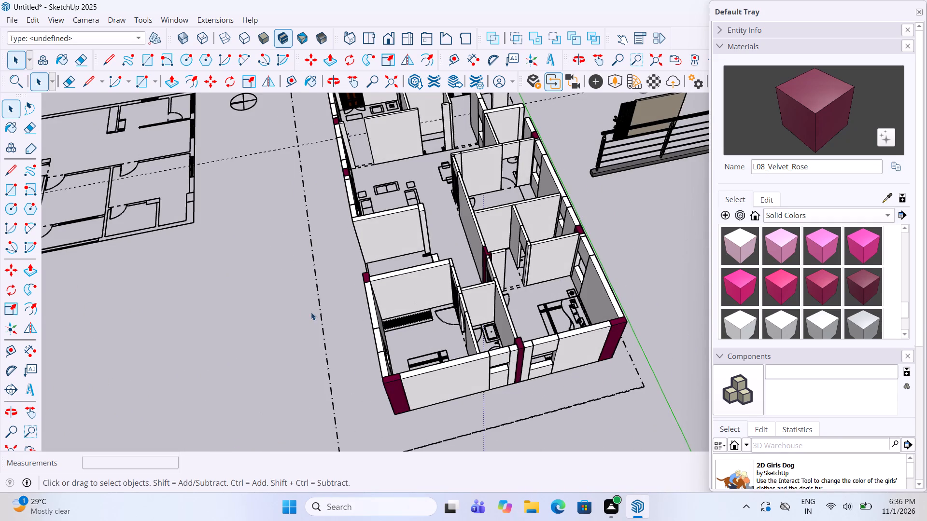
{"action": "middle_click_drag", "start_coordinate": [311, 312], "coordinate": [591, 309]}
{"action": "scroll", "coordinate": [600, 266], "scroll_direction": "down", "scroll_amount": 8}
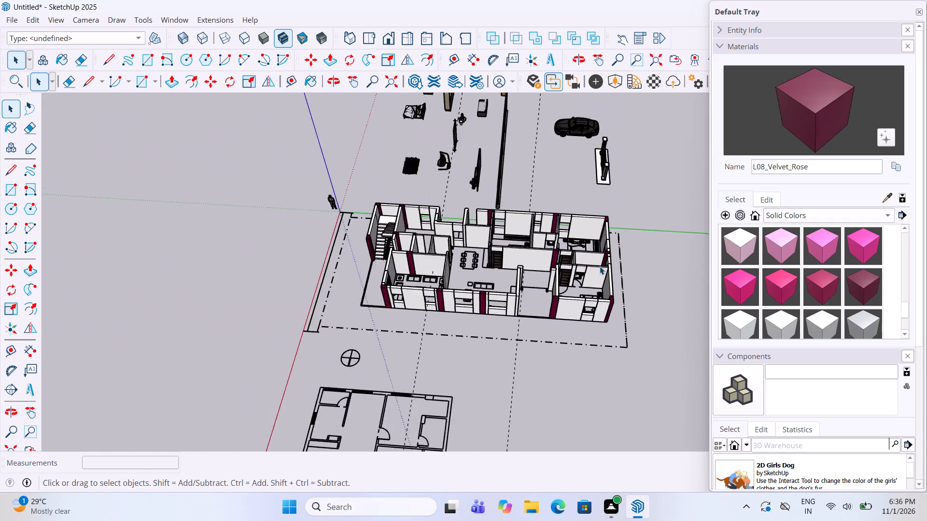
{"action": "scroll", "coordinate": [600, 266], "scroll_direction": "down", "scroll_amount": 6}
{"action": "scroll", "coordinate": [535, 229], "scroll_direction": "down", "scroll_amount": 4}
{"action": "scroll", "coordinate": [503, 247], "scroll_direction": "up", "scroll_amount": 4}
{"action": "scroll", "coordinate": [552, 251], "scroll_direction": "up", "scroll_amount": 2}
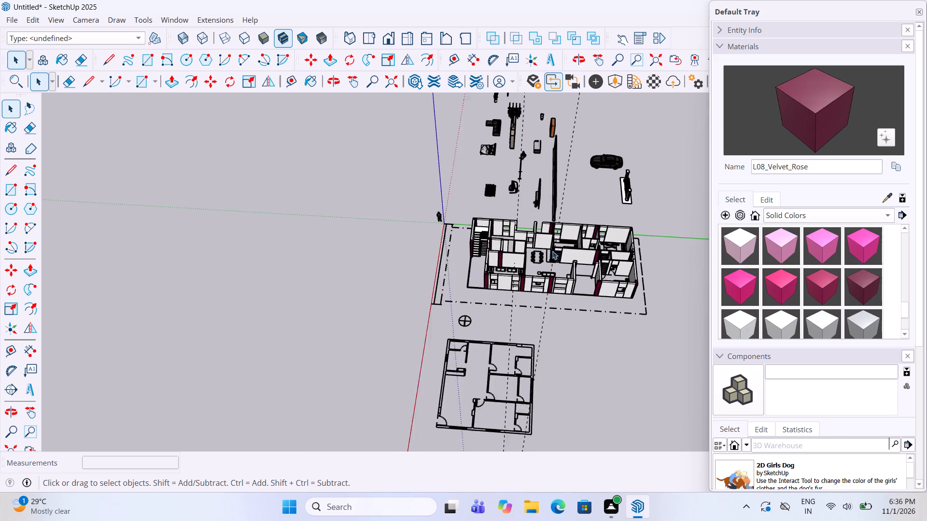
{"action": "scroll", "coordinate": [552, 251], "scroll_direction": "up", "scroll_amount": 5}
{"action": "scroll", "coordinate": [600, 232], "scroll_direction": "up", "scroll_amount": 6}
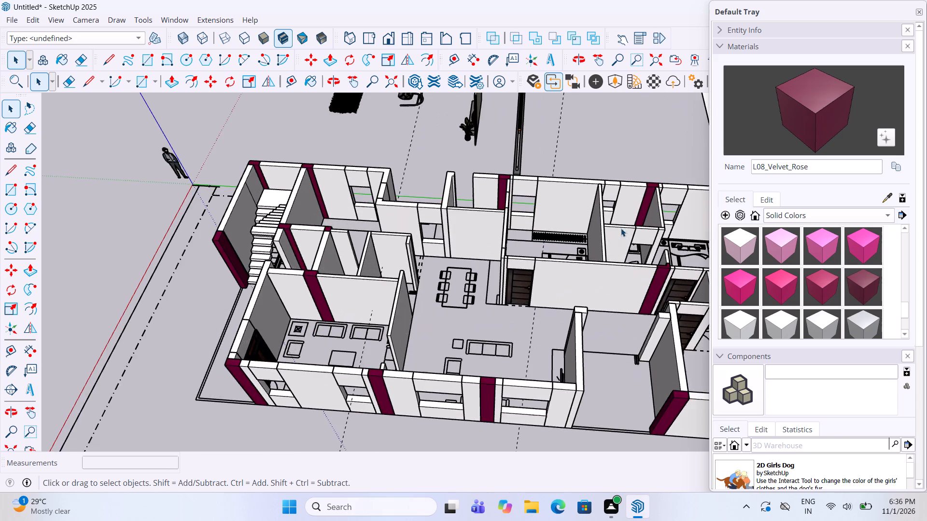
{"action": "middle_click_drag", "start_coordinate": [624, 223], "coordinate": [627, 248]}
{"action": "scroll", "coordinate": [611, 240], "scroll_direction": "down", "scroll_amount": 7}
{"action": "scroll", "coordinate": [585, 280], "scroll_direction": "down", "scroll_amount": 12}
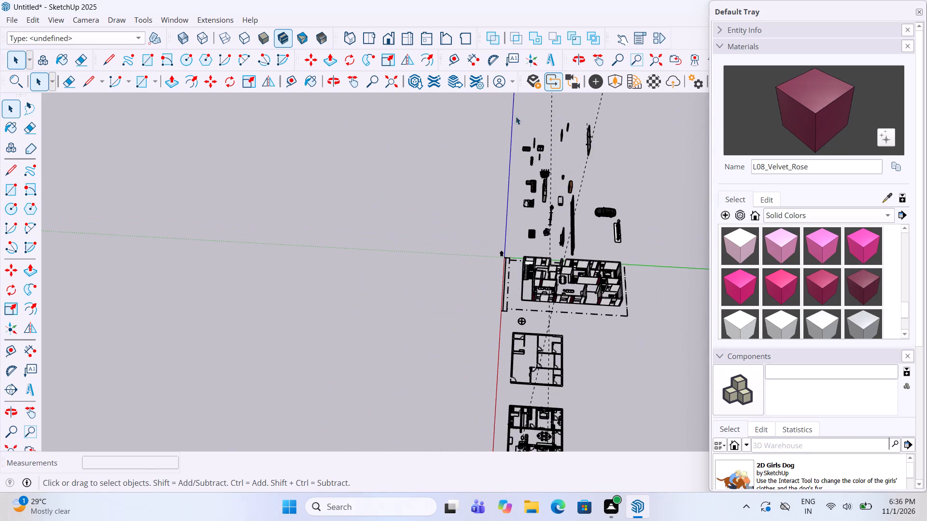
Copy the white panel door from the imported models to the open ground beside the house, about 177' 8 1/16" away.
{"action": "scroll", "coordinate": [515, 114], "scroll_direction": "up", "scroll_amount": 5}
{"action": "scroll", "coordinate": [577, 121], "scroll_direction": "up", "scroll_amount": 5}
{"action": "scroll", "coordinate": [407, 222], "scroll_direction": "up", "scroll_amount": 5}
{"action": "middle_click_drag", "start_coordinate": [419, 216], "coordinate": [765, 171]}
{"action": "scroll", "coordinate": [765, 171], "scroll_direction": "up", "scroll_amount": 1}
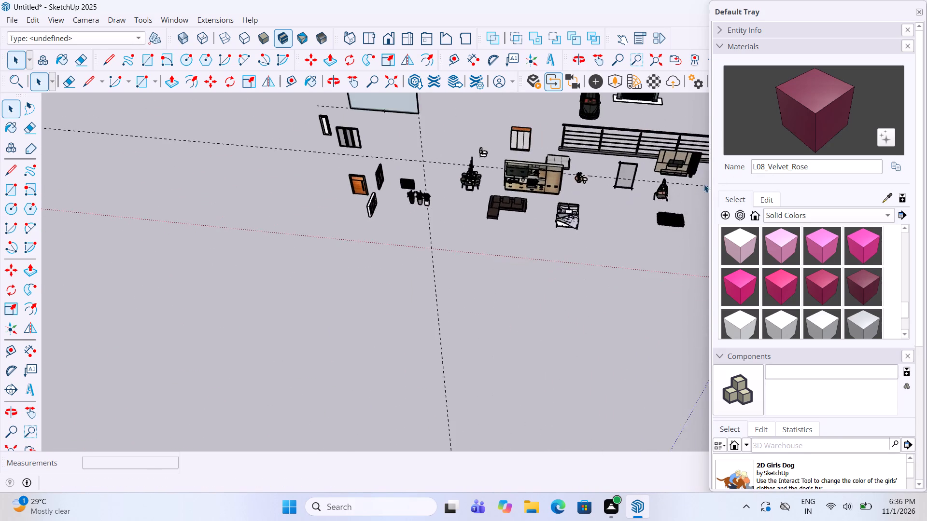
{"action": "scroll", "coordinate": [521, 281], "scroll_direction": "down", "scroll_amount": 5}
{"action": "scroll", "coordinate": [431, 199], "scroll_direction": "up", "scroll_amount": 4}
{"action": "scroll", "coordinate": [355, 165], "scroll_direction": "up", "scroll_amount": 10}
{"action": "left_click", "coordinate": [355, 183]}
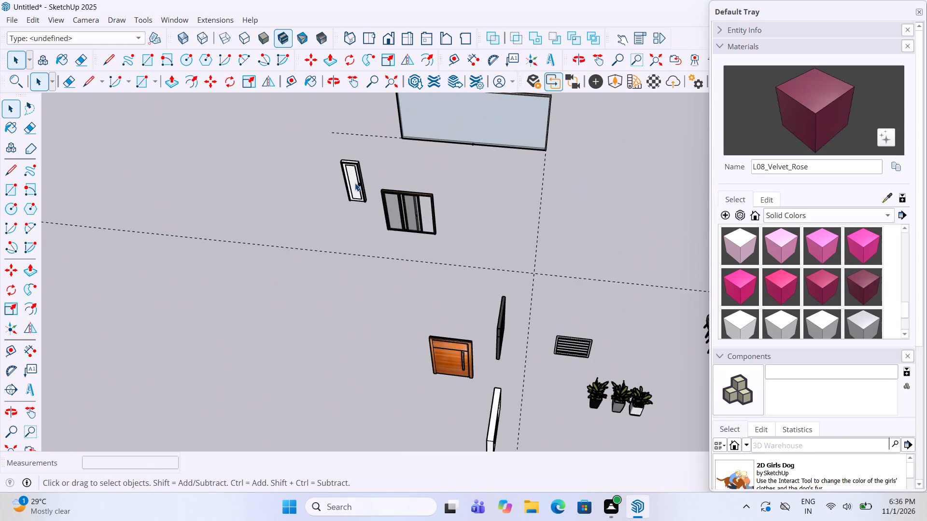
{"action": "key", "text": "m"}
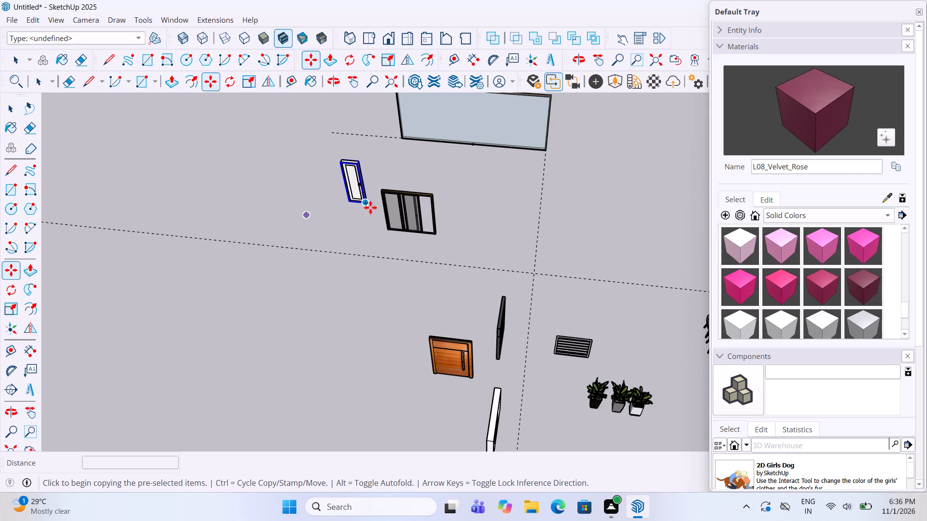
{"action": "left_click", "coordinate": [370, 207]}
{"action": "scroll", "coordinate": [254, 270], "scroll_direction": "down", "scroll_amount": 20}
{"action": "scroll", "coordinate": [254, 270], "scroll_direction": "down", "scroll_amount": 2}
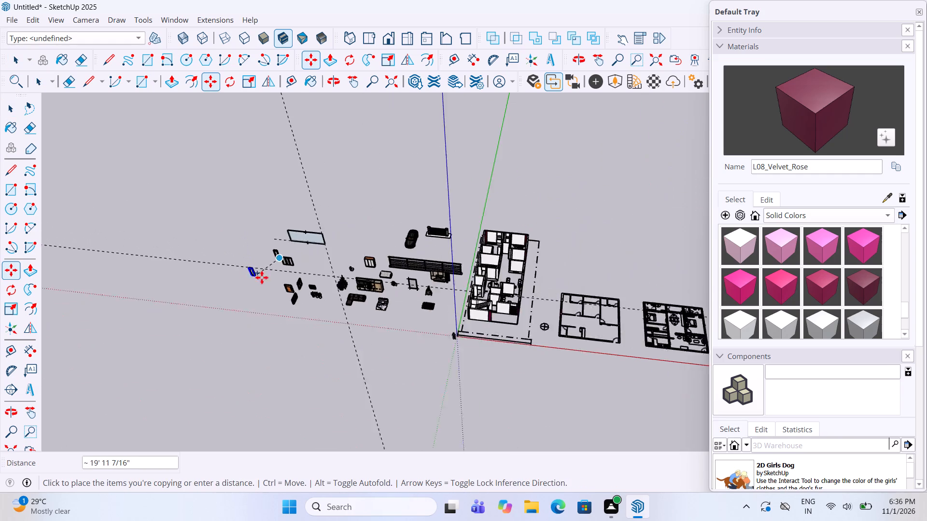
{"action": "scroll", "coordinate": [262, 277], "scroll_direction": "down", "scroll_amount": 2}
{"action": "scroll", "coordinate": [470, 245], "scroll_direction": "up", "scroll_amount": 6}
{"action": "scroll", "coordinate": [441, 304], "scroll_direction": "up", "scroll_amount": 5}
{"action": "scroll", "coordinate": [459, 342], "scroll_direction": "up", "scroll_amount": 6}
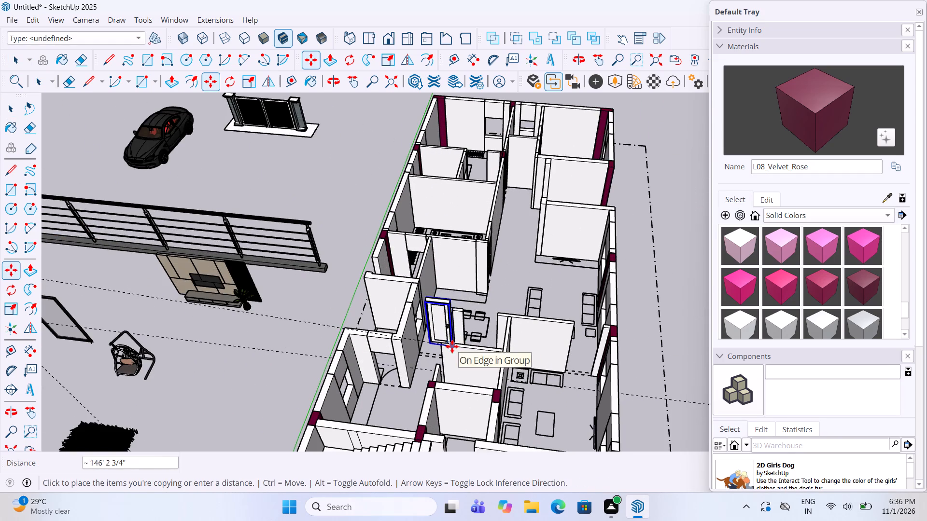
{"action": "scroll", "coordinate": [503, 175], "scroll_direction": "up", "scroll_amount": 4}
{"action": "middle_click_drag", "start_coordinate": [502, 175], "coordinate": [336, 281]}
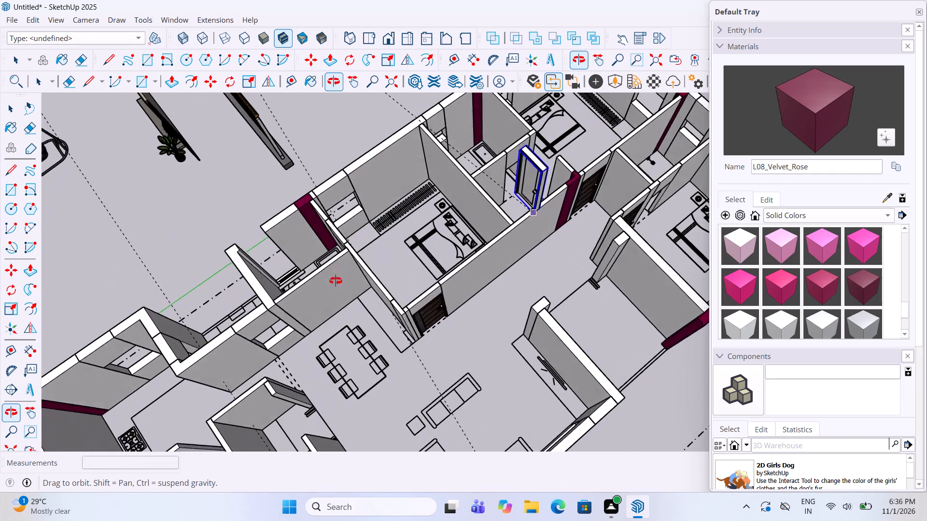
{"action": "middle_click_drag", "start_coordinate": [336, 281], "coordinate": [334, 288]}
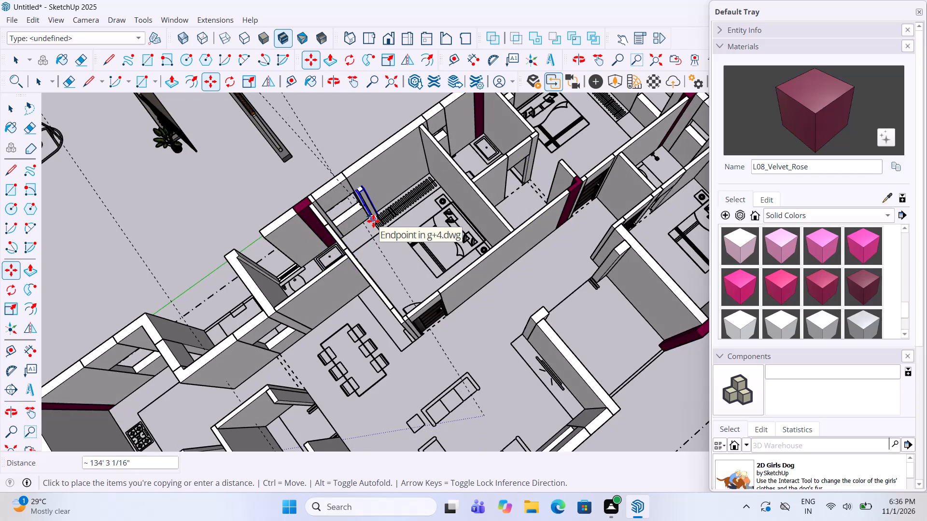
{"action": "scroll", "coordinate": [373, 221], "scroll_direction": "down", "scroll_amount": 4}
{"action": "scroll", "coordinate": [589, 151], "scroll_direction": "up", "scroll_amount": 4}
{"action": "scroll", "coordinate": [610, 287], "scroll_direction": "up", "scroll_amount": 4}
{"action": "middle_click_drag", "start_coordinate": [610, 287], "coordinate": [582, 270]}
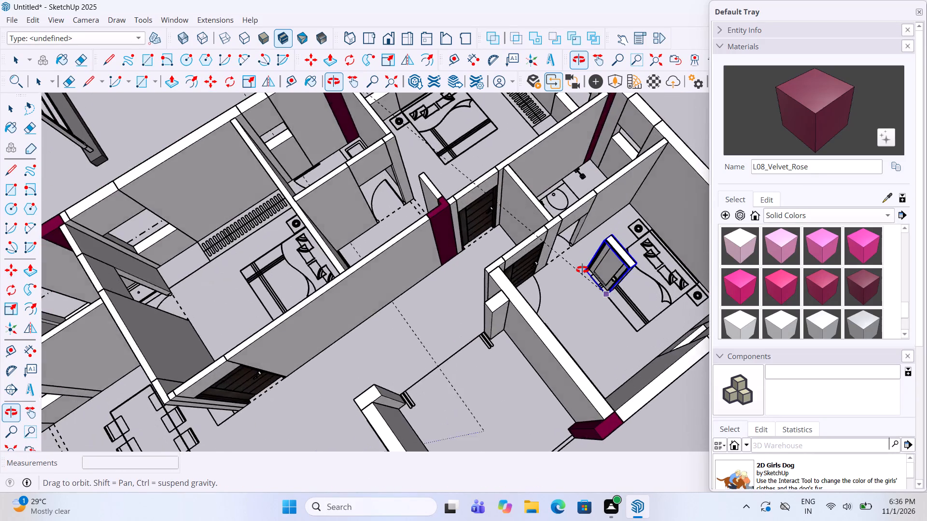
{"action": "middle_click_drag", "start_coordinate": [582, 270], "coordinate": [489, 213]}
{"action": "scroll", "coordinate": [489, 213], "scroll_direction": "up", "scroll_amount": 1}
{"action": "scroll", "coordinate": [488, 214], "scroll_direction": "down", "scroll_amount": 13}
{"action": "scroll", "coordinate": [500, 360], "scroll_direction": "up", "scroll_amount": 3}
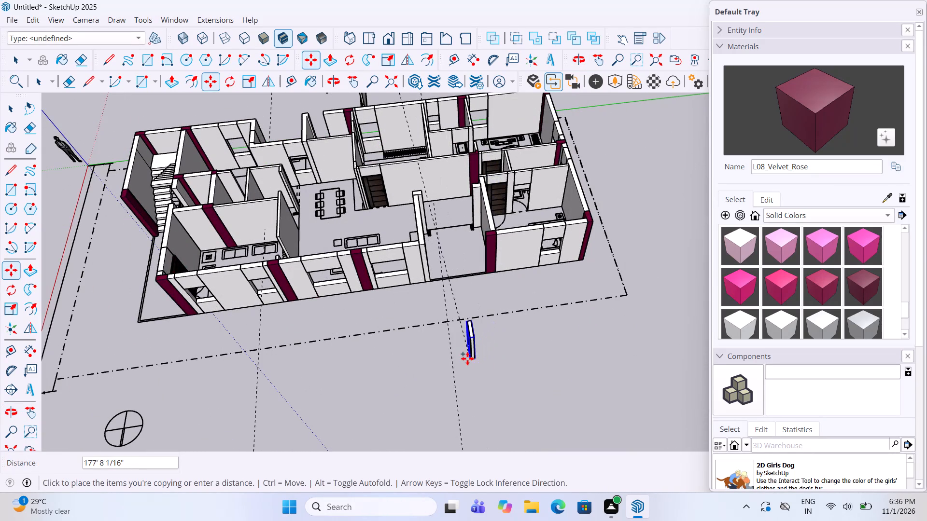
{"action": "left_click", "coordinate": [467, 358]}
Rotate the copied white door on the ground plane so it runs parallel to the bedroom wall with the bathroom doorway.
{"action": "left_click", "coordinate": [8, 290]}
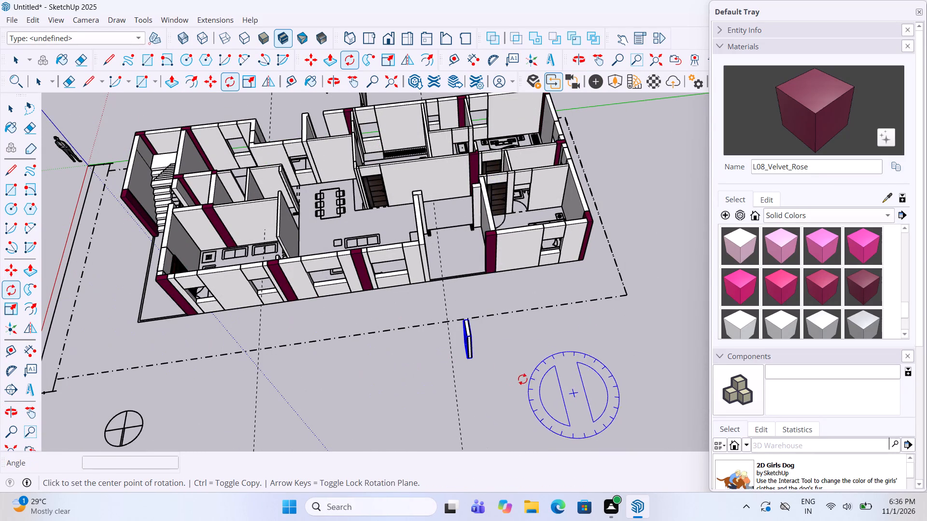
{"action": "left_click", "coordinate": [509, 370]}
{"action": "left_click", "coordinate": [542, 367]}
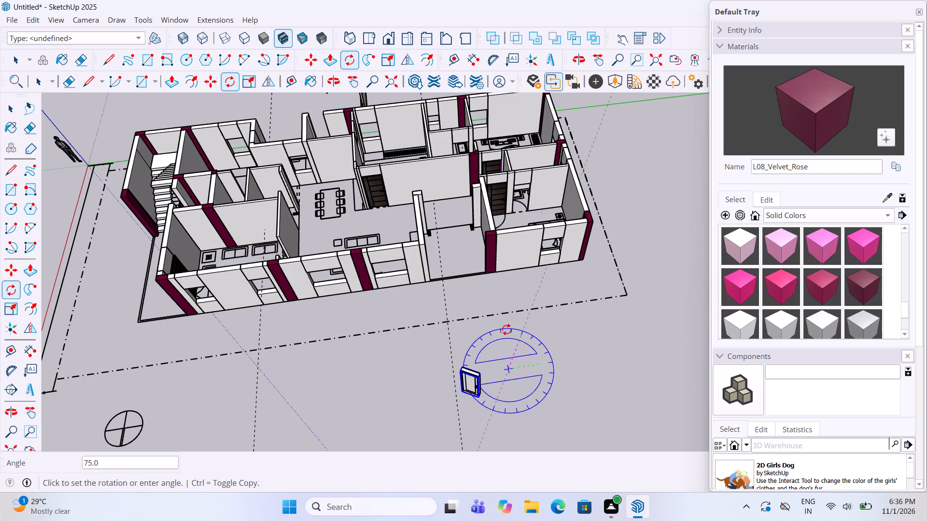
{"action": "left_click", "coordinate": [496, 326]}
Move the white door by its bottom handle-side corner onto the floor corner of the bedroom's attached bathroom doorway.
{"action": "scroll", "coordinate": [510, 403], "scroll_direction": "up", "scroll_amount": 6}
{"action": "key", "text": "m"}
{"action": "scroll", "coordinate": [507, 418], "scroll_direction": "up", "scroll_amount": 5}
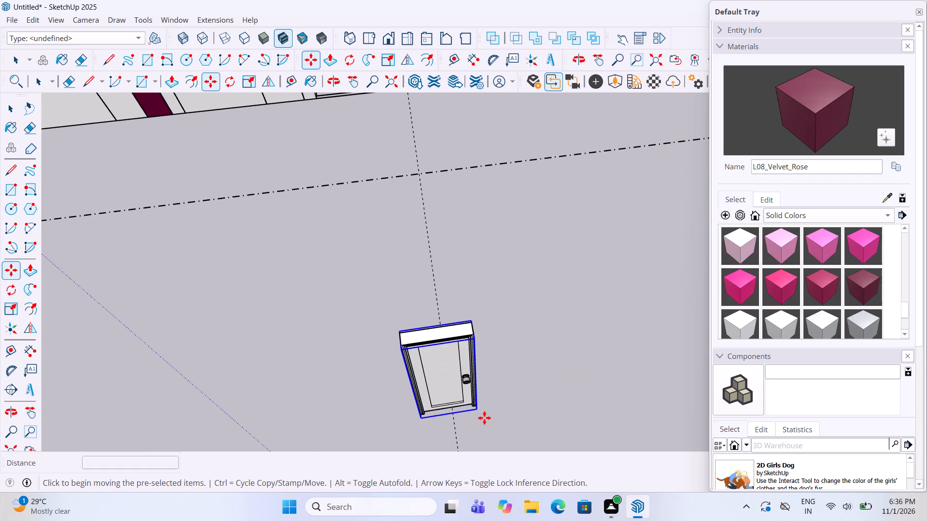
{"action": "left_click", "coordinate": [480, 412]}
{"action": "scroll", "coordinate": [480, 412], "scroll_direction": "down", "scroll_amount": 14}
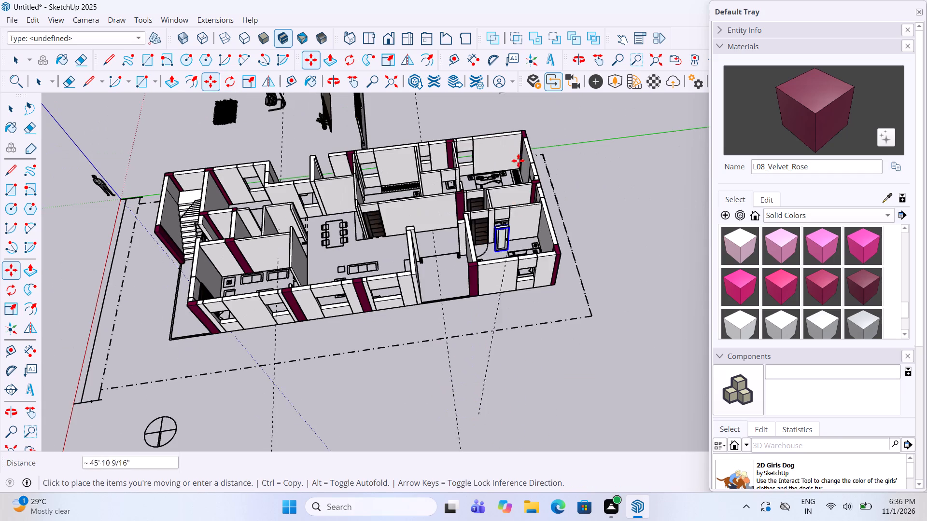
{"action": "scroll", "coordinate": [517, 161], "scroll_direction": "up", "scroll_amount": 5}
{"action": "scroll", "coordinate": [494, 221], "scroll_direction": "up", "scroll_amount": 6}
{"action": "middle_click_drag", "start_coordinate": [497, 231], "coordinate": [475, 250]}
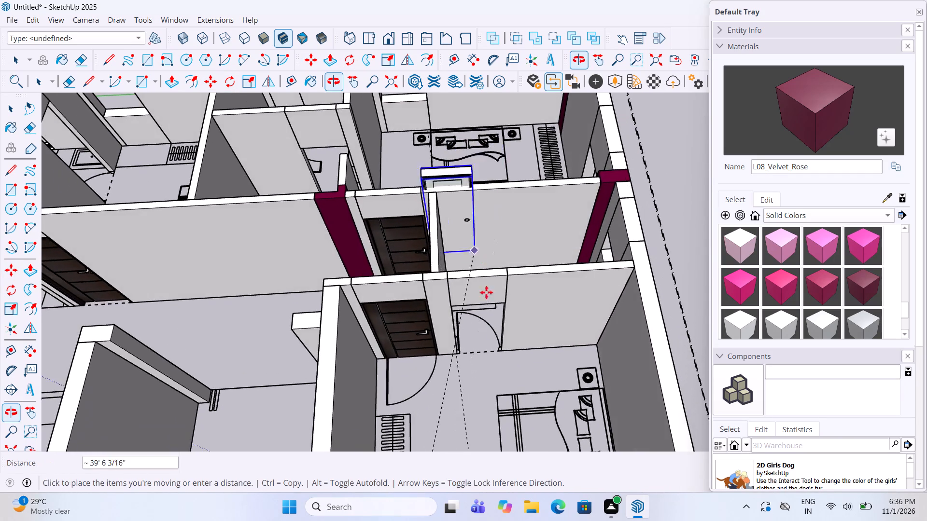
{"action": "scroll", "coordinate": [493, 357], "scroll_direction": "up", "scroll_amount": 10}
{"action": "left_click", "coordinate": [519, 339]}
Widen the white door across to the opposite jamb of the bathroom doorway with Scale, and deselect it.
{"action": "middle_click_drag", "start_coordinate": [515, 338], "coordinate": [509, 338]}
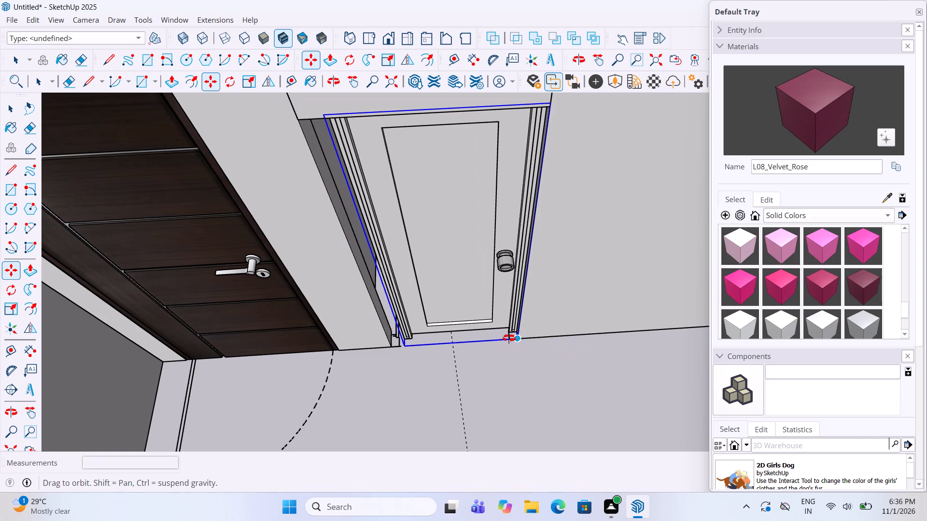
{"action": "middle_click_drag", "start_coordinate": [509, 338], "coordinate": [490, 333]}
{"action": "key", "text": "s"}
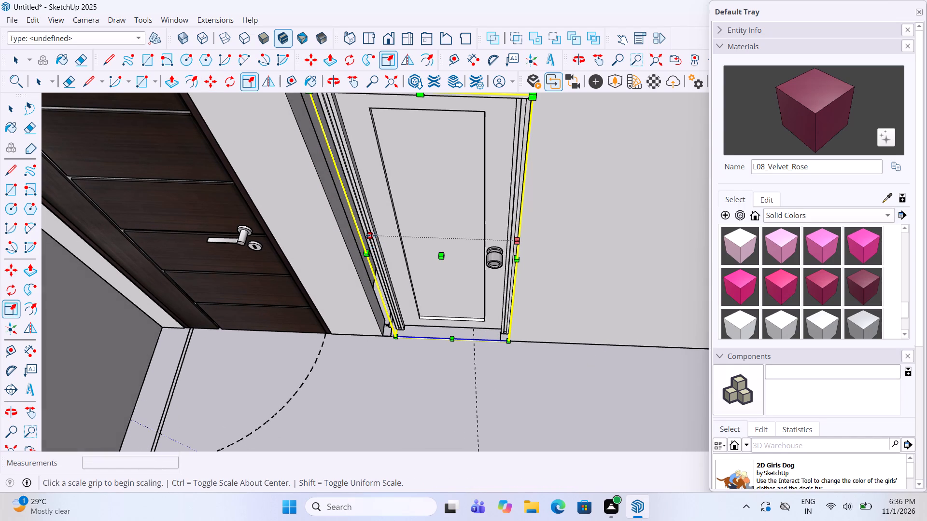
{"action": "left_click_drag", "start_coordinate": [371, 233], "coordinate": [350, 232]}
{"action": "scroll", "coordinate": [478, 275], "scroll_direction": "down", "scroll_amount": 4}
{"action": "middle_click_drag", "start_coordinate": [483, 283], "coordinate": [486, 221]}
{"action": "key", "text": "space"}
{"action": "left_click", "coordinate": [495, 370]}
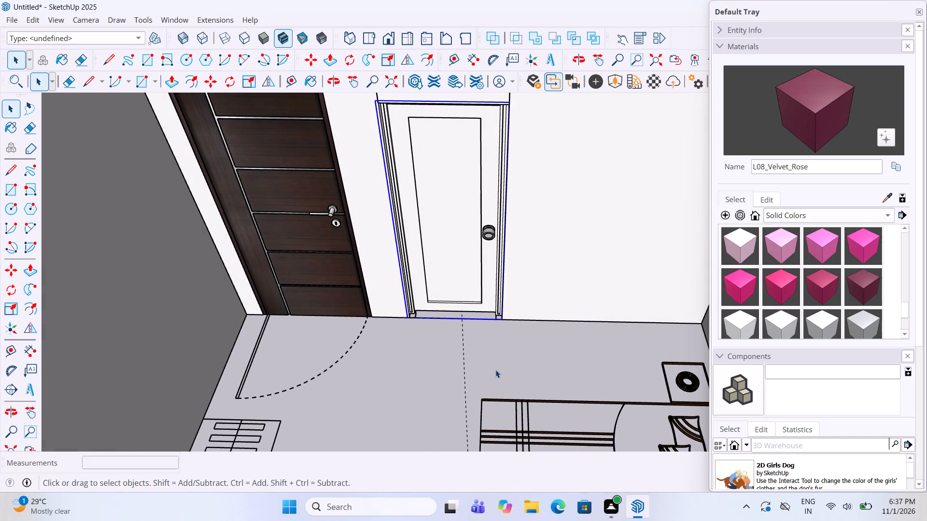
Move the white bathroom door slightly out of its doorway toward the bedroom by its bottom handle-side corner, and deselect it.
{"action": "scroll", "coordinate": [497, 369], "scroll_direction": "down", "scroll_amount": 6}
{"action": "middle_click_drag", "start_coordinate": [345, 223], "coordinate": [849, 329]}
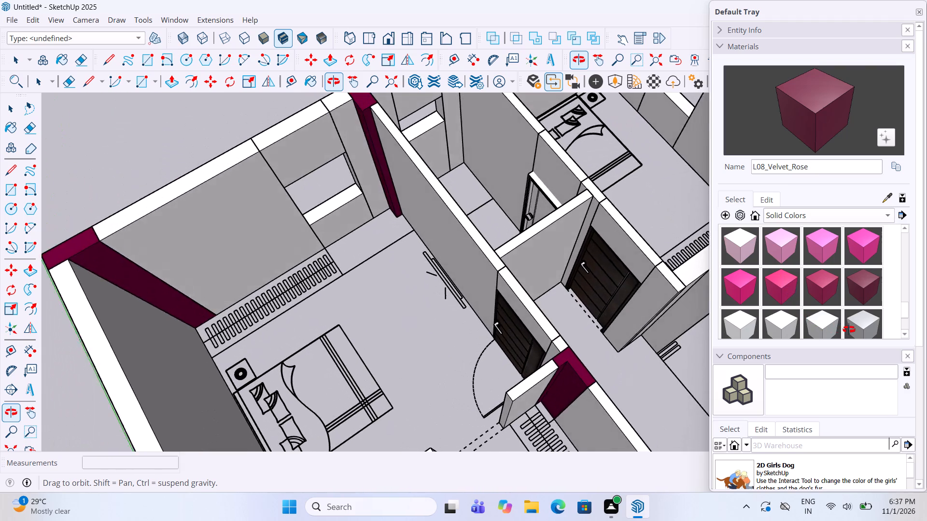
{"action": "middle_click_drag", "start_coordinate": [849, 329], "coordinate": [787, 288]}
{"action": "middle_click_drag", "start_coordinate": [535, 232], "coordinate": [179, 188]}
{"action": "scroll", "coordinate": [544, 315], "scroll_direction": "up", "scroll_amount": 3}
{"action": "scroll", "coordinate": [551, 359], "scroll_direction": "up", "scroll_amount": 4}
{"action": "left_click", "coordinate": [551, 359]}
{"action": "scroll", "coordinate": [577, 435], "scroll_direction": "up", "scroll_amount": 5}
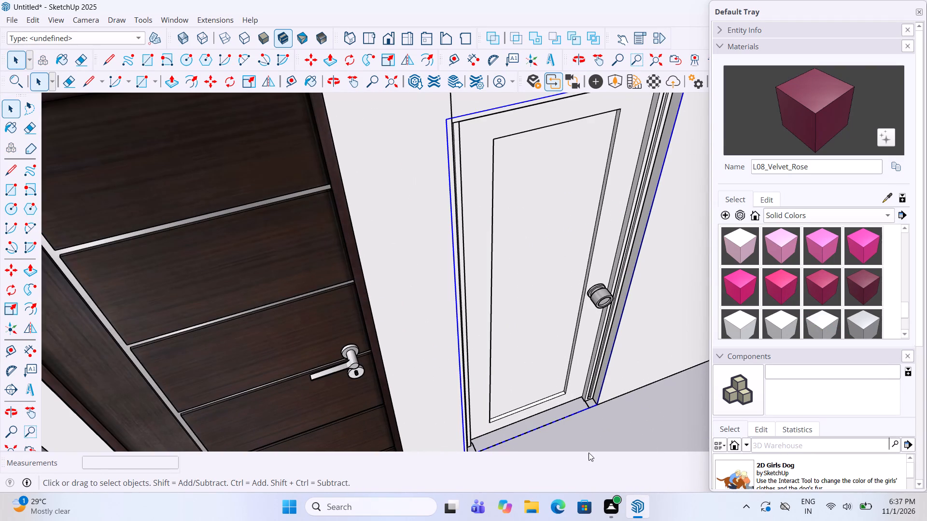
{"action": "key", "text": "m"}
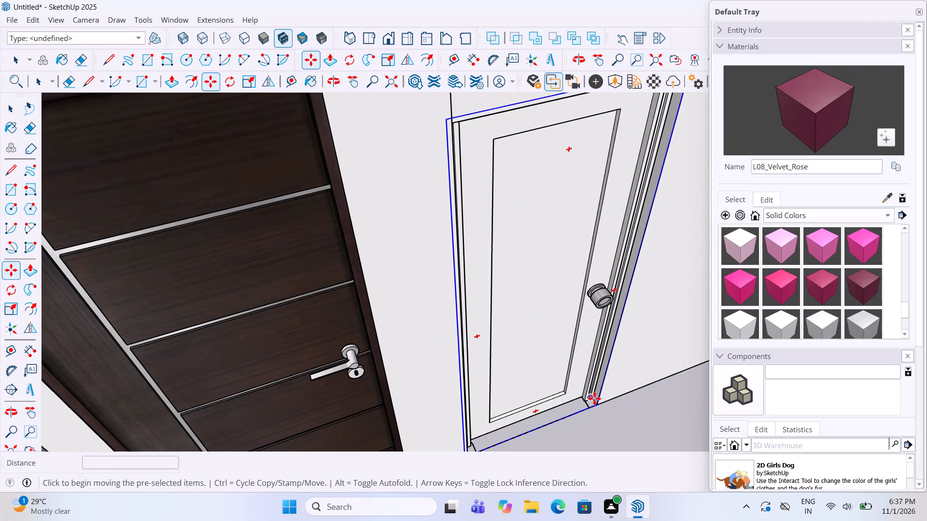
{"action": "scroll", "coordinate": [595, 411], "scroll_direction": "up", "scroll_amount": 6}
{"action": "left_click_drag", "start_coordinate": [597, 410], "coordinate": [600, 412]}
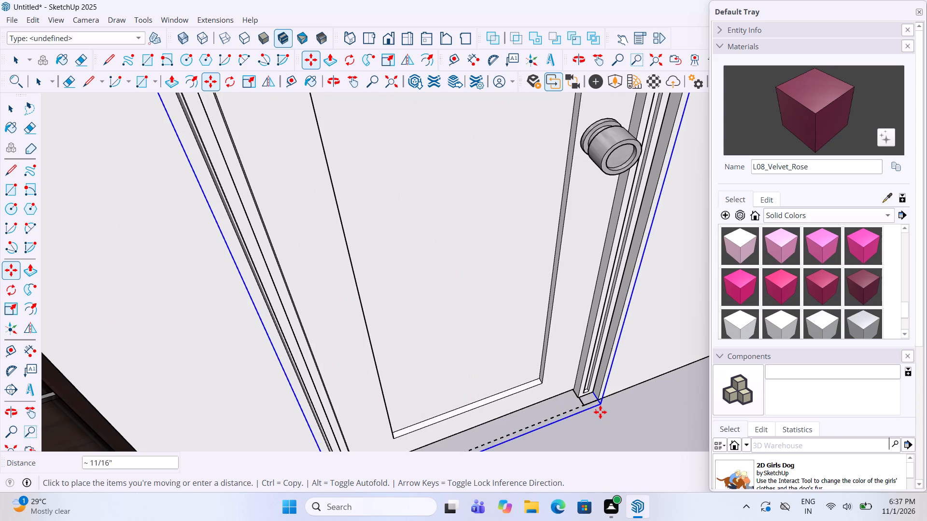
{"action": "left_click_drag", "start_coordinate": [600, 412], "coordinate": [604, 418]}
{"action": "key", "text": "space"}
{"action": "left_click", "coordinate": [634, 397]}
{"action": "key", "text": "space"}
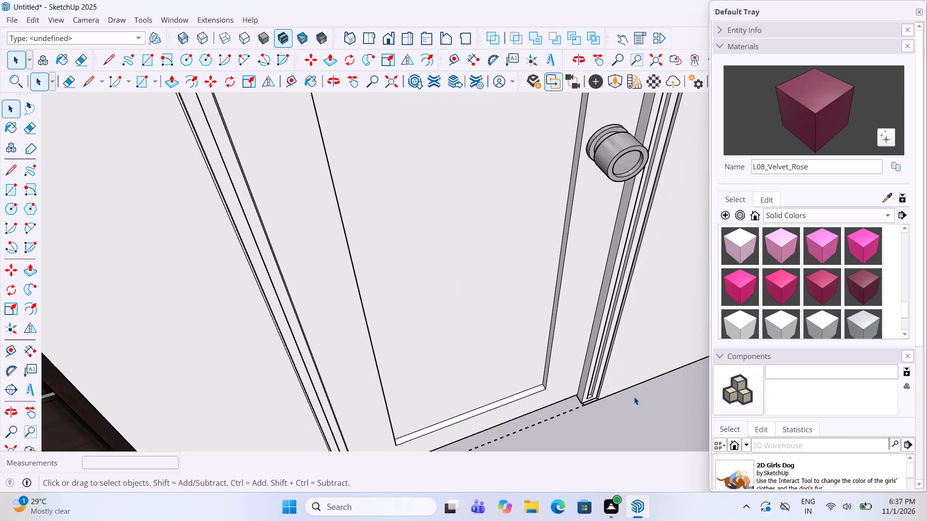
Scale the white door's depth down slightly from the bathroom side to bring it flush with the wall, and deselect it.
{"action": "scroll", "coordinate": [568, 396], "scroll_direction": "down", "scroll_amount": 13}
{"action": "middle_click_drag", "start_coordinate": [397, 251], "coordinate": [926, 351]}
{"action": "scroll", "coordinate": [604, 184], "scroll_direction": "up", "scroll_amount": 4}
{"action": "scroll", "coordinate": [438, 196], "scroll_direction": "up", "scroll_amount": 4}
{"action": "left_click", "coordinate": [438, 196]}
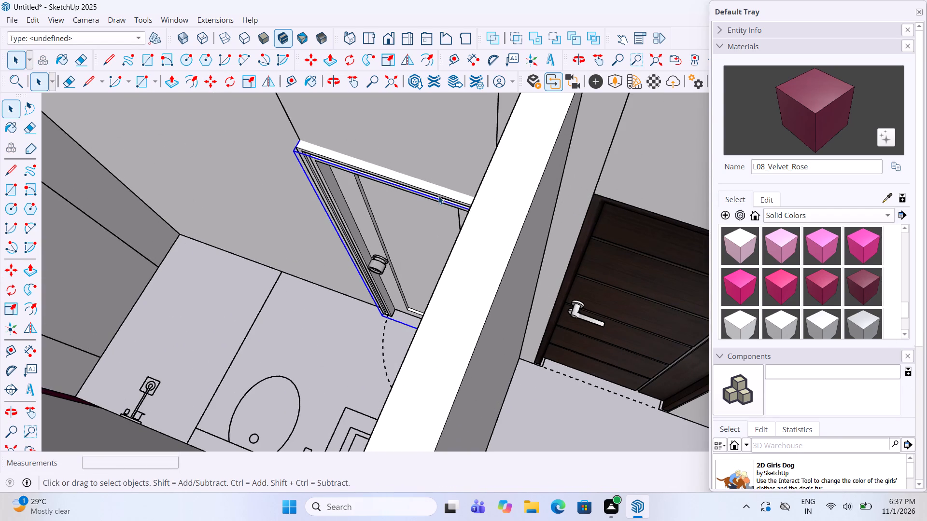
{"action": "key", "text": "s"}
{"action": "left_click_drag", "start_coordinate": [419, 283], "coordinate": [421, 277]}
{"action": "key", "text": "space"}
{"action": "left_click", "coordinate": [321, 338]}
Inspect the fitted white bathroom door from several angles and survey the neighbouring bedrooms and bathrooms.
{"action": "scroll", "coordinate": [373, 302], "scroll_direction": "down", "scroll_amount": 3}
{"action": "middle_click_drag", "start_coordinate": [410, 287], "coordinate": [270, 250]}
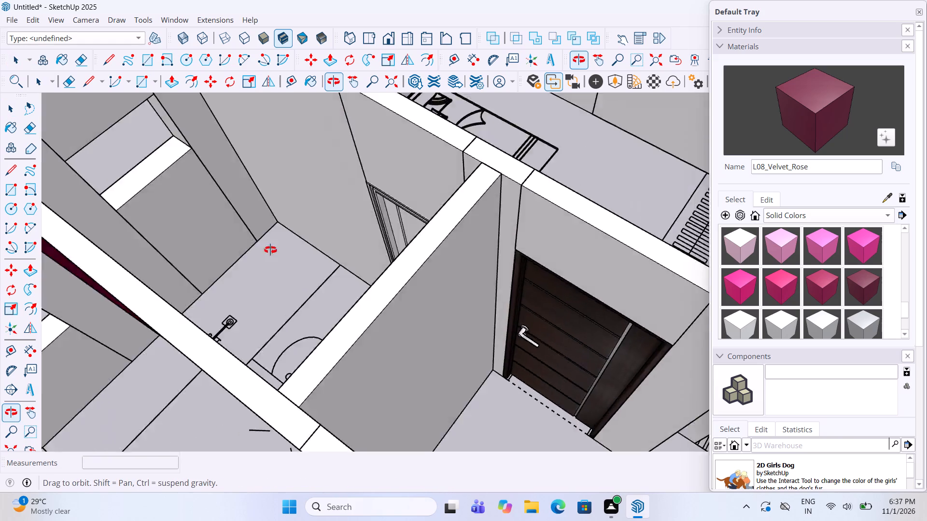
{"action": "middle_click_drag", "start_coordinate": [270, 250], "coordinate": [137, 159]}
{"action": "scroll", "coordinate": [135, 126], "scroll_direction": "down", "scroll_amount": 5}
{"action": "middle_click_drag", "start_coordinate": [421, 198], "coordinate": [55, 189]}
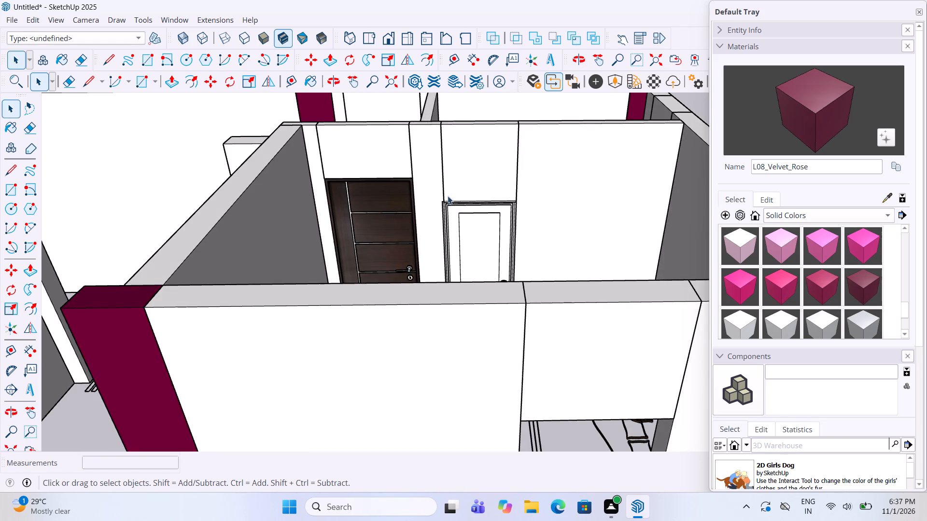
{"action": "scroll", "coordinate": [478, 194], "scroll_direction": "up", "scroll_amount": 3}
{"action": "middle_click_drag", "start_coordinate": [485, 195], "coordinate": [480, 383]}
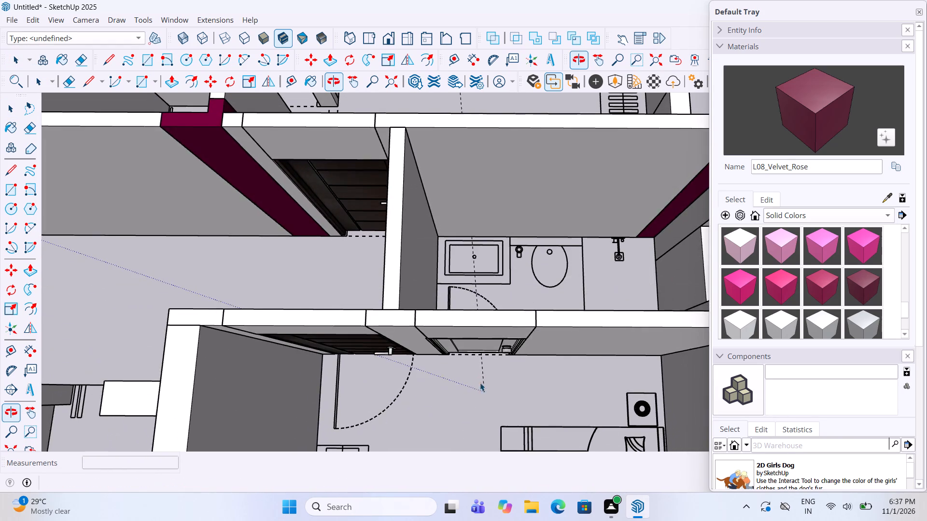
{"action": "middle_click_drag", "start_coordinate": [480, 383], "coordinate": [460, 364]}
{"action": "scroll", "coordinate": [525, 320], "scroll_direction": "down", "scroll_amount": 12}
{"action": "middle_click", "coordinate": [525, 320]}
{"action": "scroll", "coordinate": [525, 320], "scroll_direction": "up", "scroll_amount": 1}
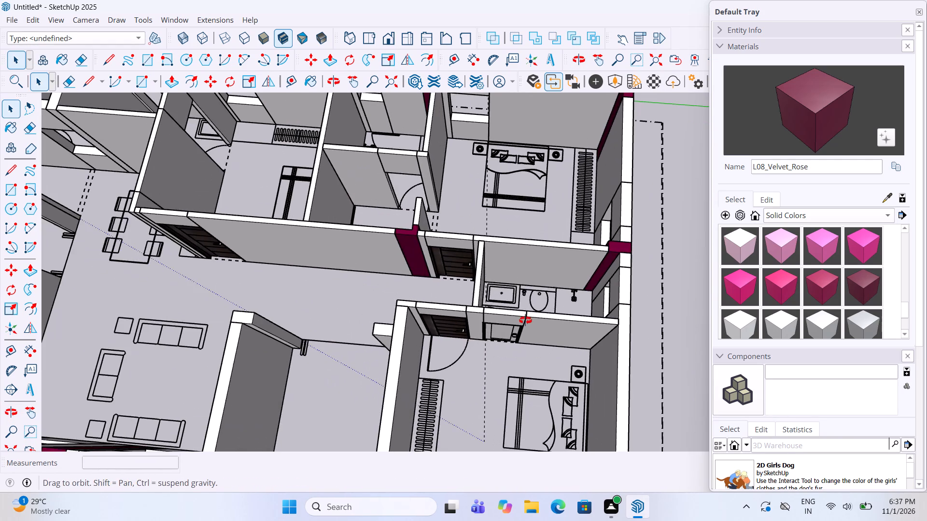
{"action": "scroll", "coordinate": [520, 331], "scroll_direction": "up", "scroll_amount": 12}
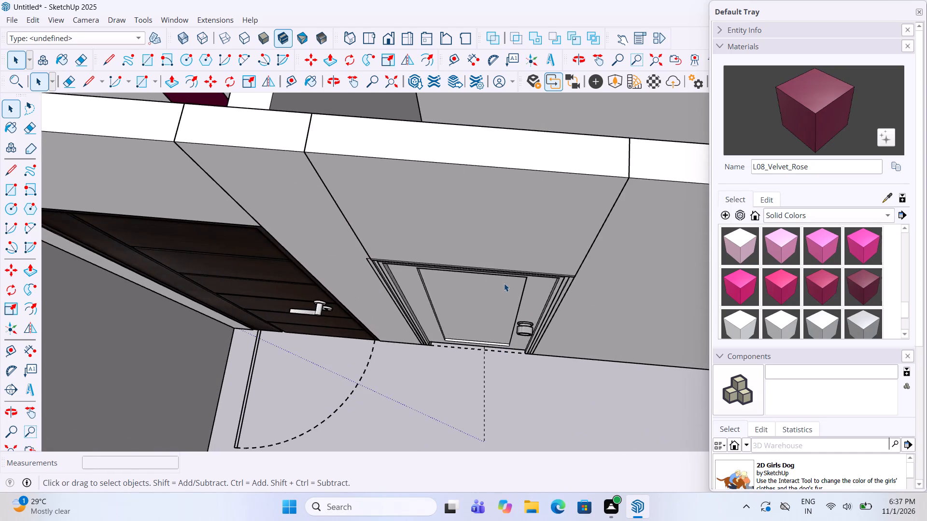
{"action": "scroll", "coordinate": [504, 283], "scroll_direction": "down", "scroll_amount": 6}
{"action": "middle_click_drag", "start_coordinate": [530, 255], "coordinate": [517, 151]}
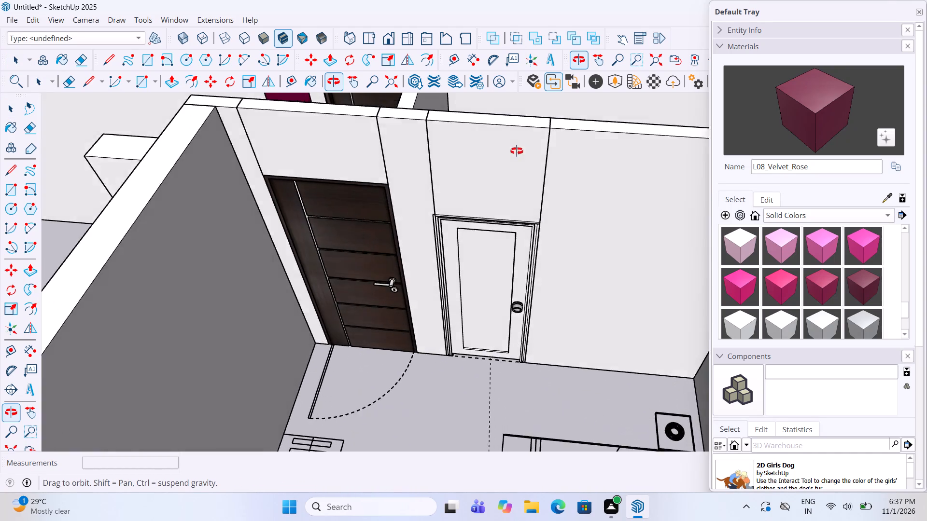
{"action": "middle_click_drag", "start_coordinate": [517, 151], "coordinate": [520, 144]}
{"action": "scroll", "coordinate": [554, 316], "scroll_direction": "up", "scroll_amount": 2}
{"action": "middle_click_drag", "start_coordinate": [546, 335], "coordinate": [553, 276]}
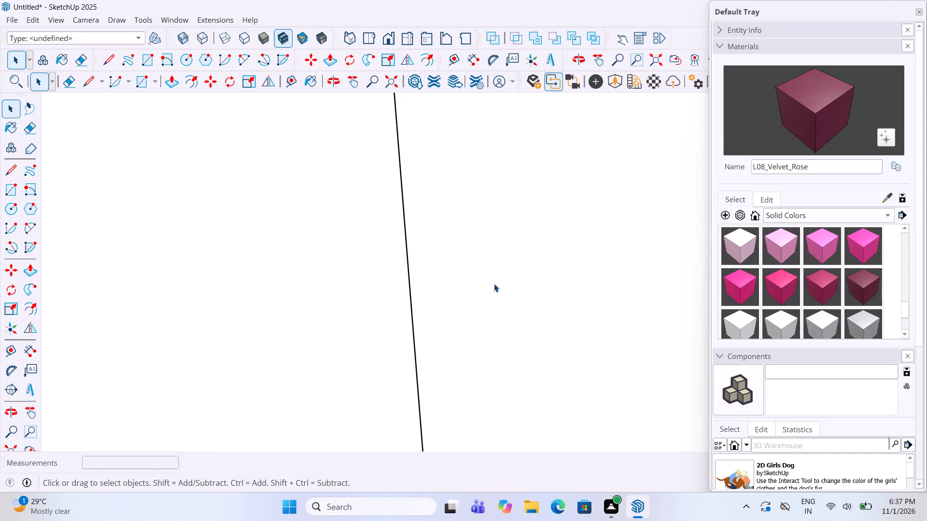
Copy the white bathroom door about 13' 7 1/2" by its bottom handle-side corner onto the floor corner of the bathroom doorway across the passage.
{"action": "key", "text": "x"}
{"action": "left_click", "coordinate": [495, 274]}
{"action": "key", "text": "m"}
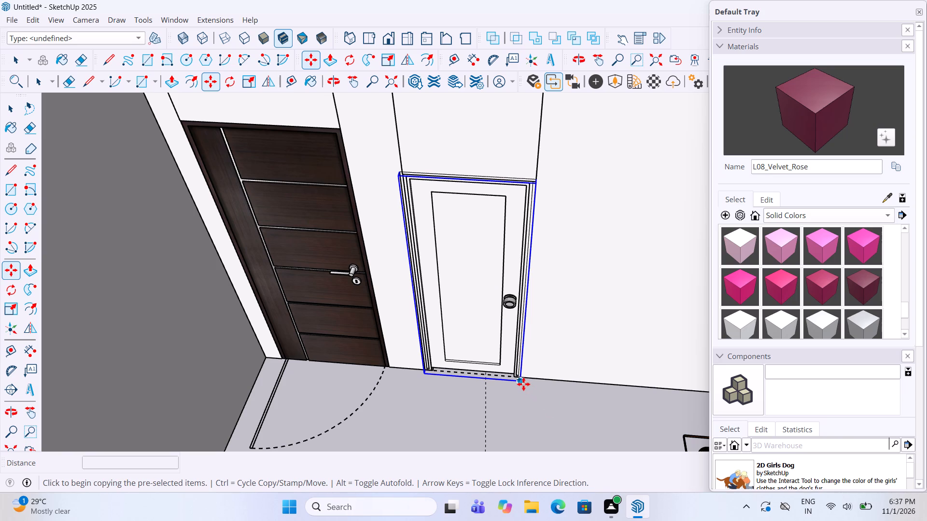
{"action": "scroll", "coordinate": [523, 384], "scroll_direction": "up", "scroll_amount": 11}
{"action": "left_click", "coordinate": [514, 364]}
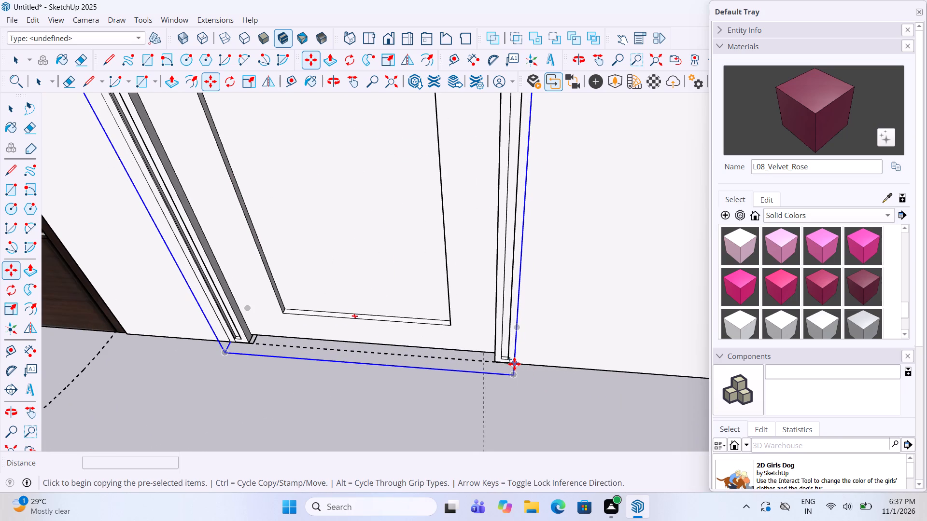
{"action": "scroll", "coordinate": [542, 396], "scroll_direction": "down", "scroll_amount": 5}
{"action": "scroll", "coordinate": [546, 399], "scroll_direction": "down", "scroll_amount": 20}
{"action": "scroll", "coordinate": [546, 399], "scroll_direction": "down", "scroll_amount": 7}
{"action": "scroll", "coordinate": [482, 299], "scroll_direction": "up", "scroll_amount": 6}
{"action": "scroll", "coordinate": [494, 367], "scroll_direction": "up", "scroll_amount": 7}
{"action": "scroll", "coordinate": [548, 378], "scroll_direction": "up", "scroll_amount": 5}
{"action": "scroll", "coordinate": [548, 417], "scroll_direction": "up", "scroll_amount": 1}
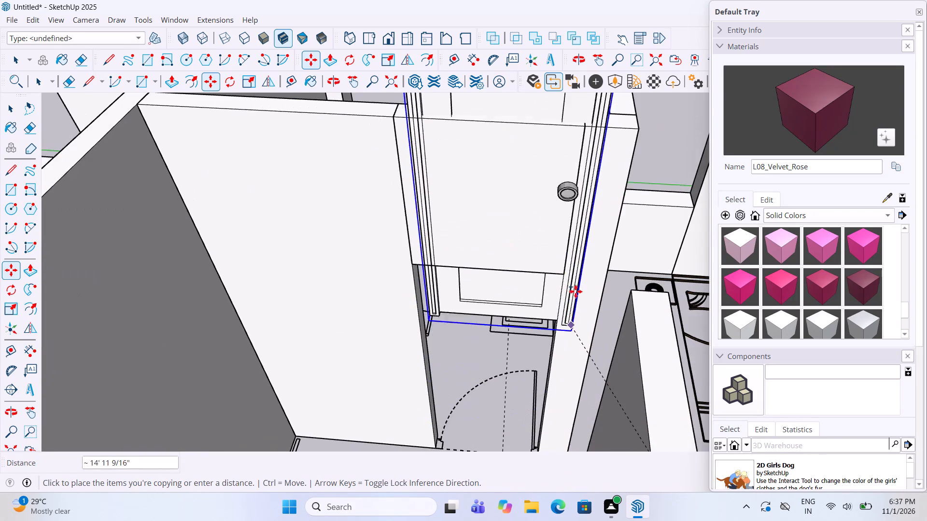
{"action": "scroll", "coordinate": [576, 291], "scroll_direction": "down", "scroll_amount": 4}
{"action": "middle_click_drag", "start_coordinate": [577, 292], "coordinate": [596, 365]}
{"action": "scroll", "coordinate": [560, 421], "scroll_direction": "up", "scroll_amount": 11}
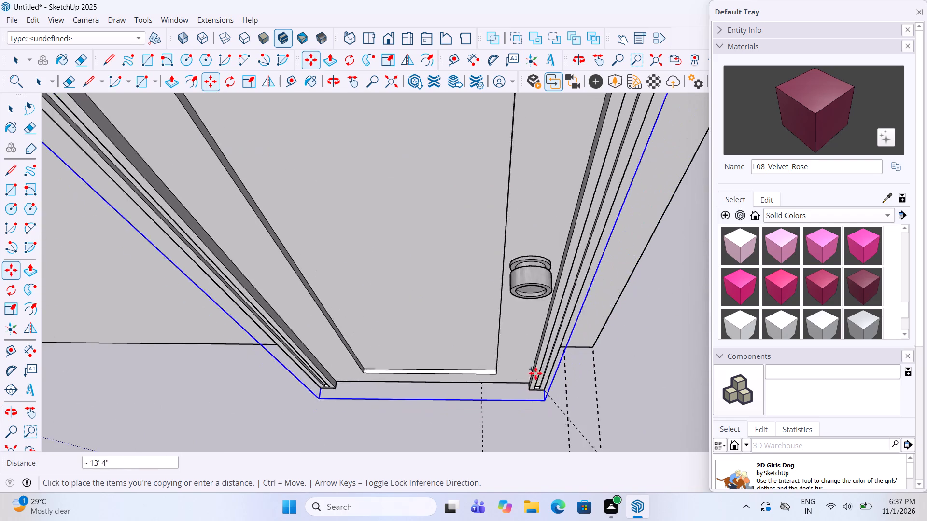
{"action": "left_click", "coordinate": [538, 344]}
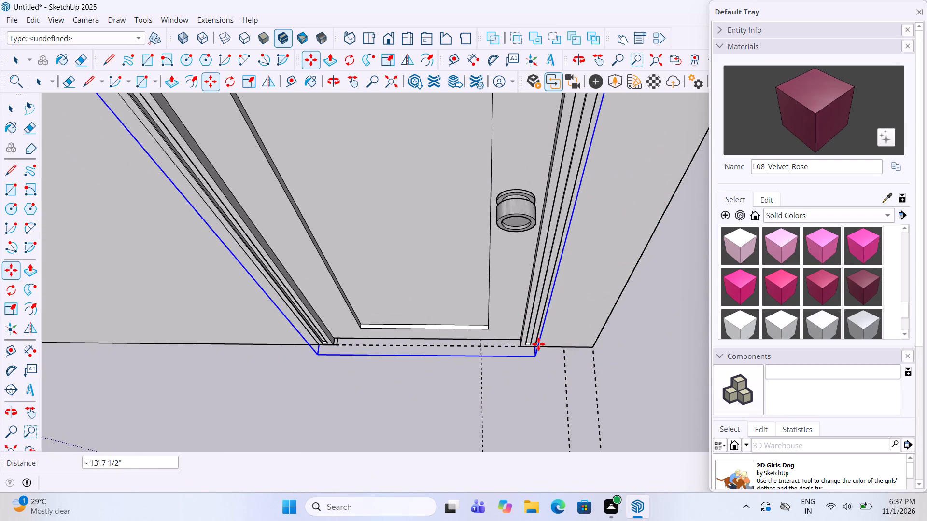
Copy the newly placed white bathroom door by its bottom handle-side corner about 19' 10" onto the open ground outside the neighbouring bedroom.
{"action": "key", "text": "m"}
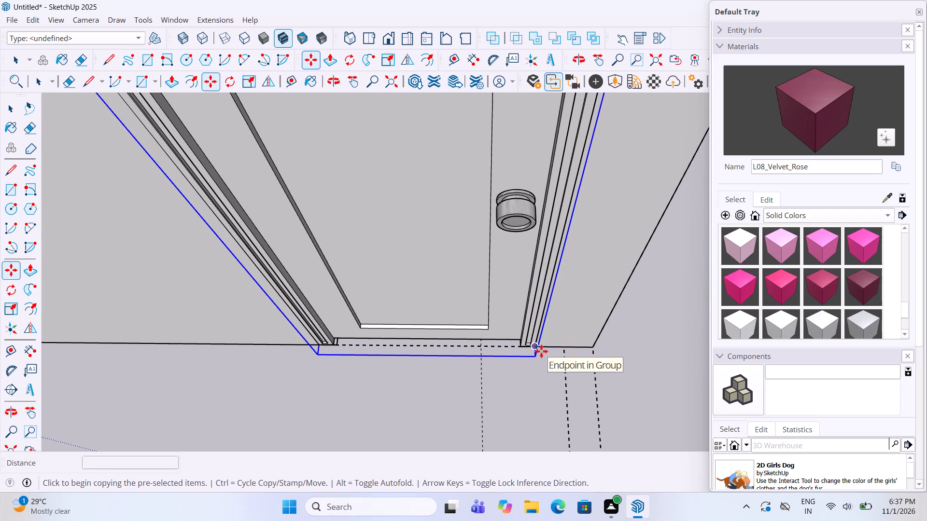
{"action": "left_click", "coordinate": [539, 350]}
{"action": "scroll", "coordinate": [598, 312], "scroll_direction": "down", "scroll_amount": 20}
{"action": "scroll", "coordinate": [598, 312], "scroll_direction": "down", "scroll_amount": 1}
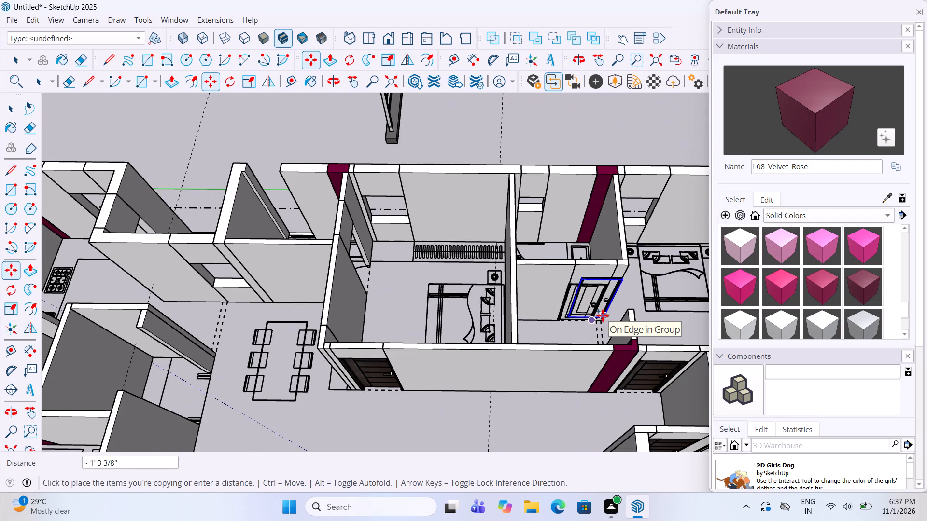
{"action": "scroll", "coordinate": [603, 315], "scroll_direction": "down", "scroll_amount": 4}
{"action": "middle_click_drag", "start_coordinate": [451, 219], "coordinate": [455, 324]}
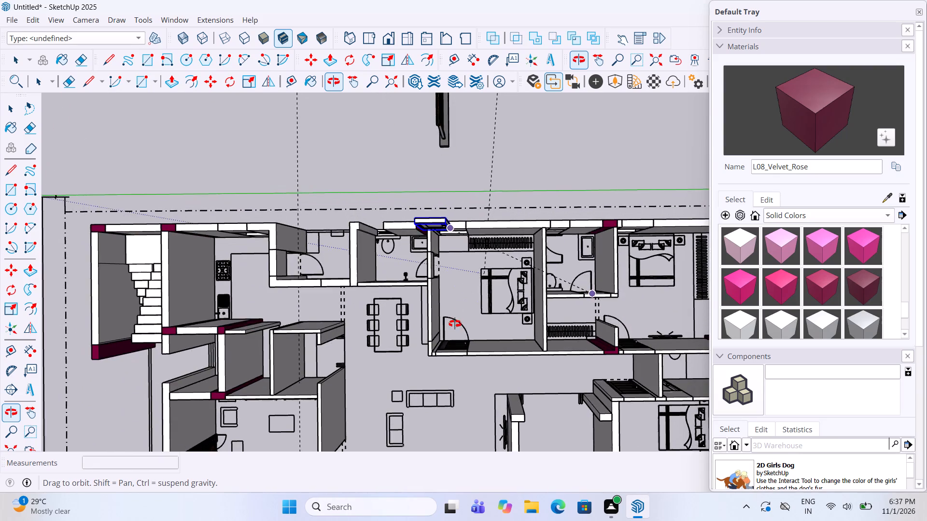
{"action": "middle_click_drag", "start_coordinate": [455, 324], "coordinate": [458, 288]}
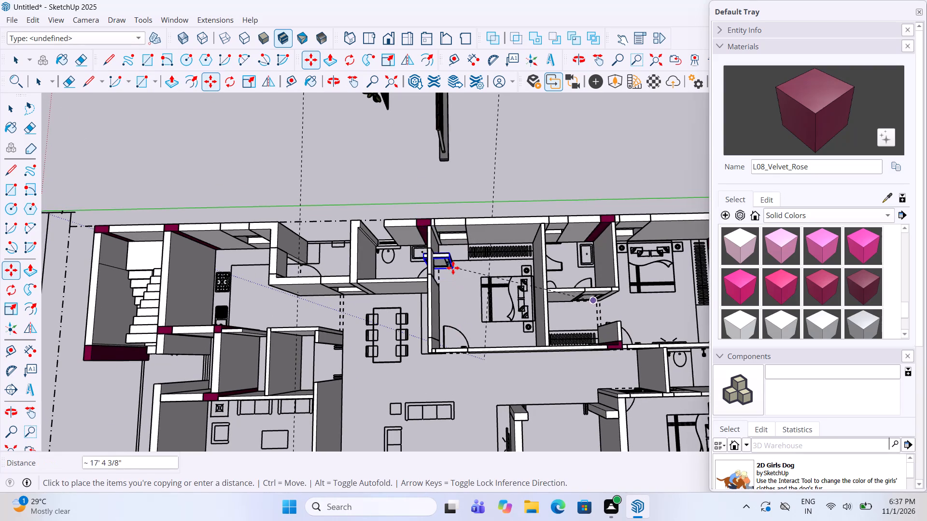
{"action": "scroll", "coordinate": [453, 268], "scroll_direction": "up", "scroll_amount": 3}
{"action": "middle_click_drag", "start_coordinate": [546, 278], "coordinate": [344, 251]}
{"action": "scroll", "coordinate": [416, 258], "scroll_direction": "down", "scroll_amount": 5}
{"action": "scroll", "coordinate": [568, 241], "scroll_direction": "up", "scroll_amount": 5}
{"action": "left_click", "coordinate": [570, 241]}
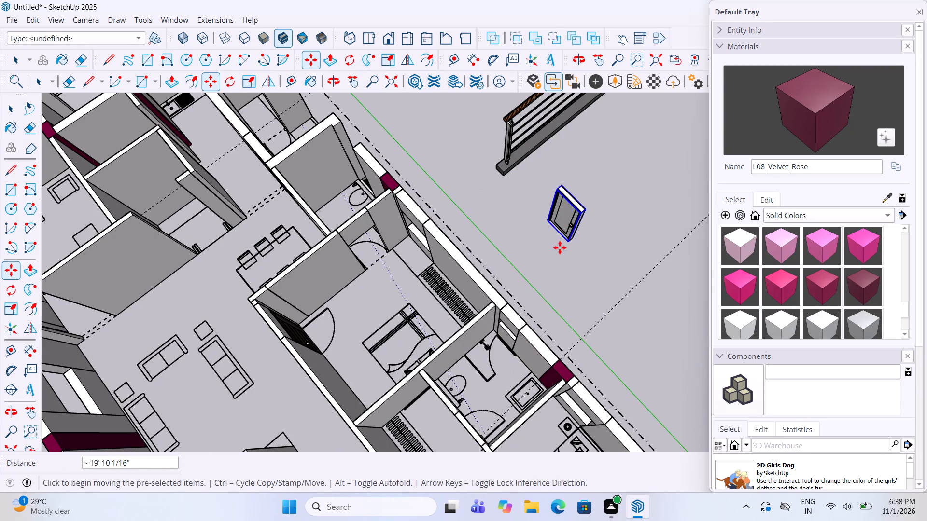
Rotate the copied door on the ground about a quarter turn so it lines up with the neighbouring bedroom's bathroom wall.
{"action": "left_click", "coordinate": [13, 291]}
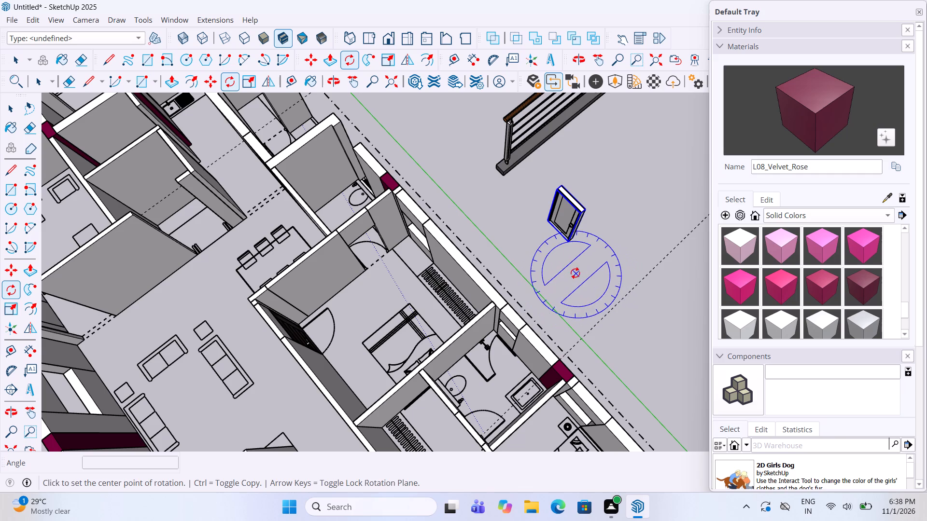
{"action": "left_click", "coordinate": [575, 273]}
{"action": "left_click", "coordinate": [587, 284]}
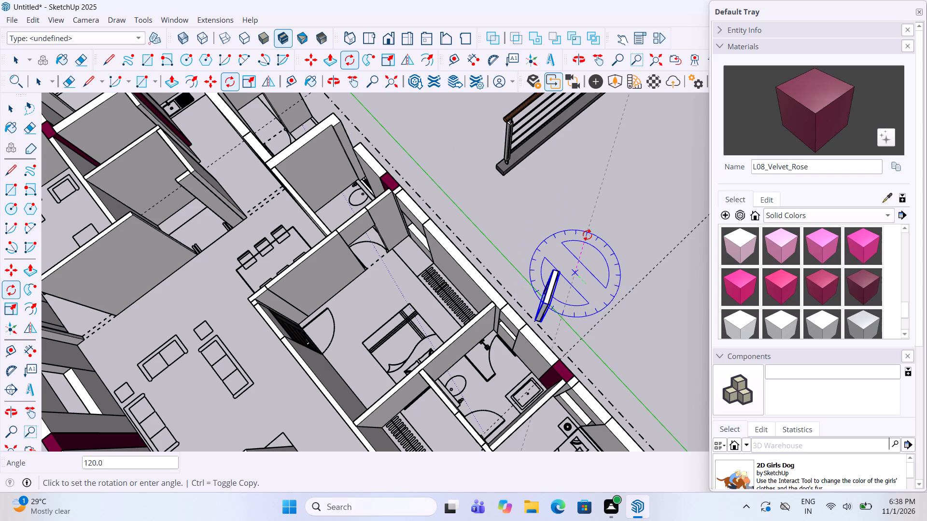
{"action": "left_click", "coordinate": [629, 220]}
Move the rotated door by its bottom handle-side corner into the bathroom doorway of the neighbouring bedroom.
{"action": "scroll", "coordinate": [571, 264], "scroll_direction": "up", "scroll_amount": 5}
{"action": "key", "text": "m"}
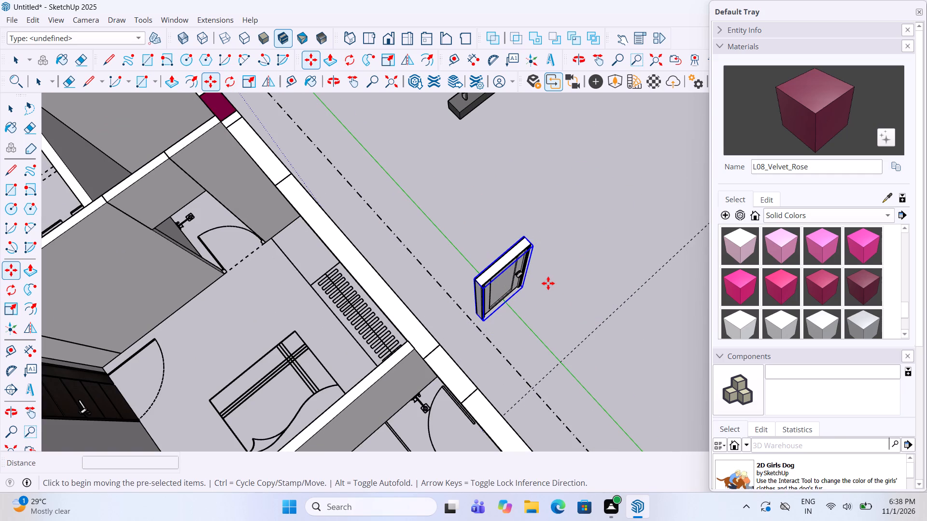
{"action": "left_click", "coordinate": [525, 288]}
{"action": "scroll", "coordinate": [167, 249], "scroll_direction": "up", "scroll_amount": 6}
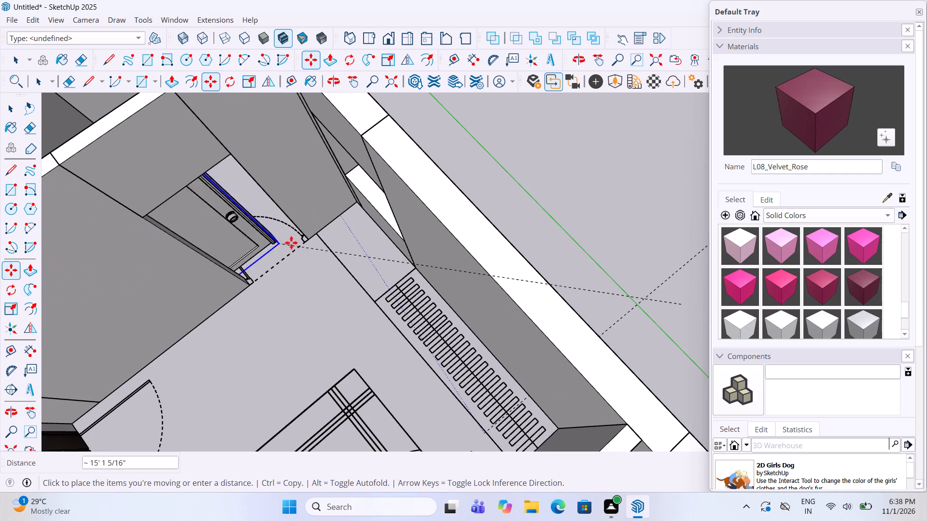
{"action": "left_click", "coordinate": [308, 243]}
Shift the door about 2 11/16" by its bottom corner onto the doorway's floor corner, and deselect it.
{"action": "middle_click_drag", "start_coordinate": [462, 207], "coordinate": [387, 157]}
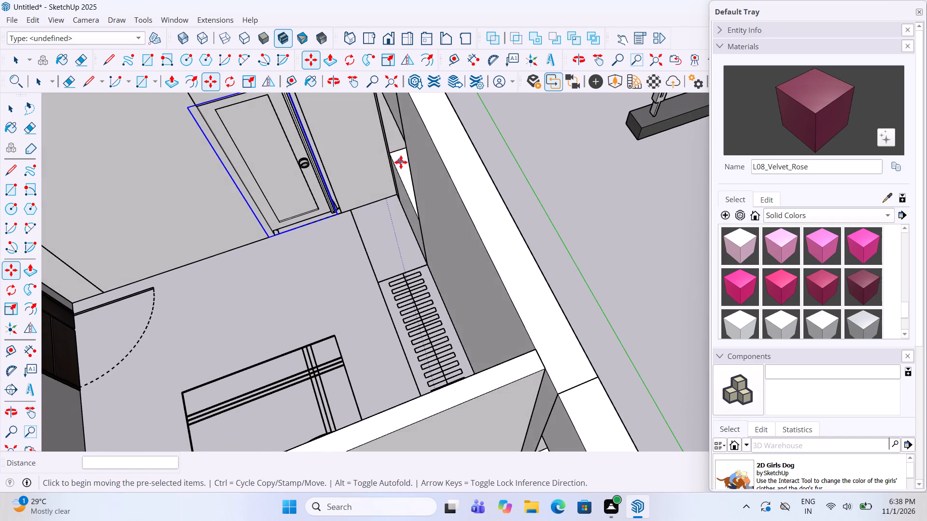
{"action": "scroll", "coordinate": [389, 162], "scroll_direction": "down", "scroll_amount": 7}
{"action": "scroll", "coordinate": [351, 181], "scroll_direction": "up", "scroll_amount": 11}
{"action": "scroll", "coordinate": [380, 222], "scroll_direction": "up", "scroll_amount": 12}
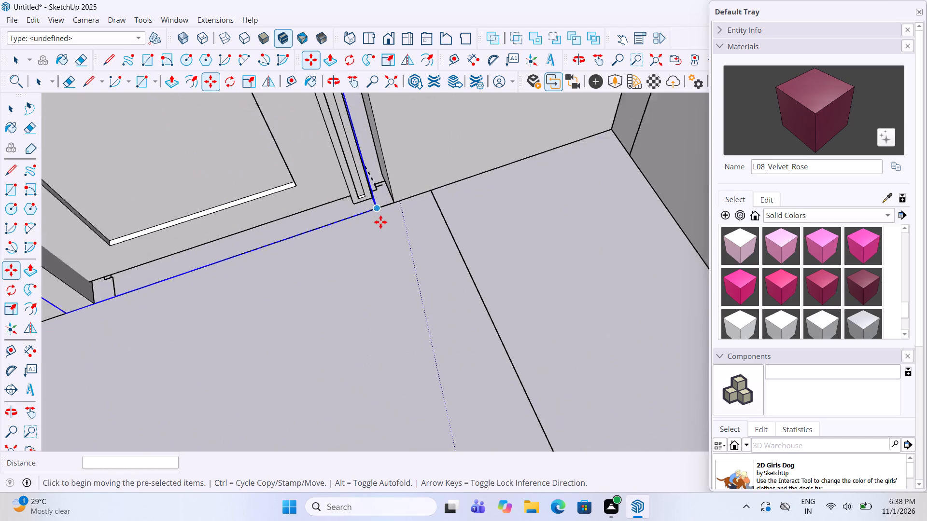
{"action": "left_click", "coordinate": [372, 193]}
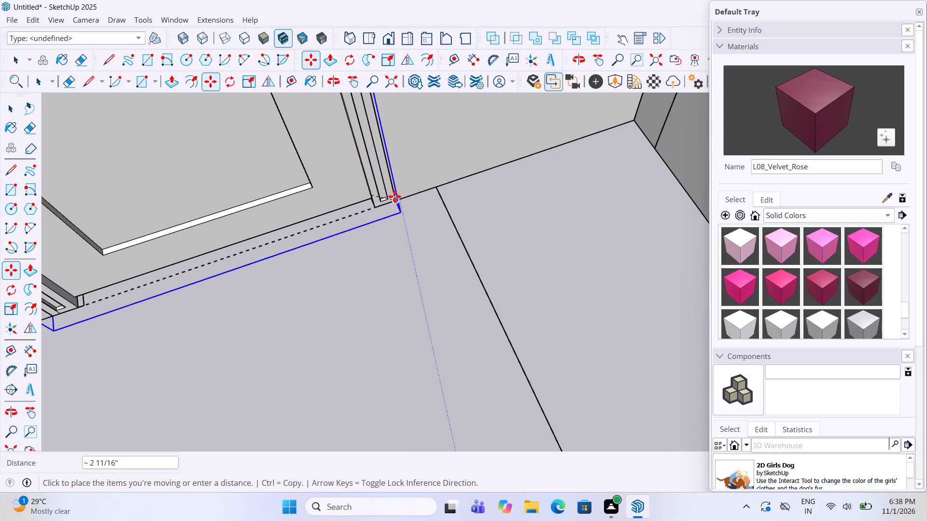
{"action": "left_click", "coordinate": [394, 196]}
{"action": "scroll", "coordinate": [461, 231], "scroll_direction": "down", "scroll_amount": 6}
{"action": "key", "text": "space"}
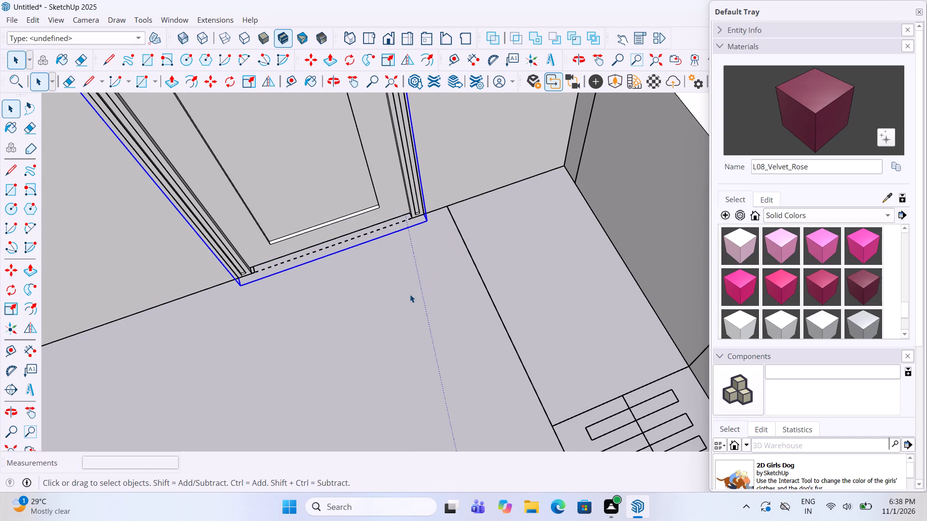
{"action": "left_click", "coordinate": [410, 294]}
Push/Pull the low sill in the outer wall gap behind the toilet up to the wall top, and close its group.
{"action": "scroll", "coordinate": [412, 293], "scroll_direction": "down", "scroll_amount": 5}
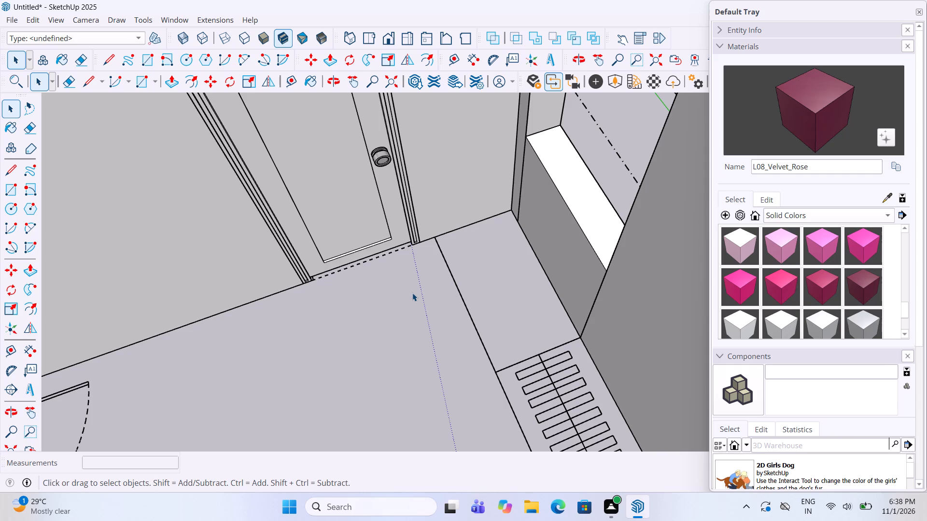
{"action": "scroll", "coordinate": [416, 295], "scroll_direction": "down", "scroll_amount": 20}
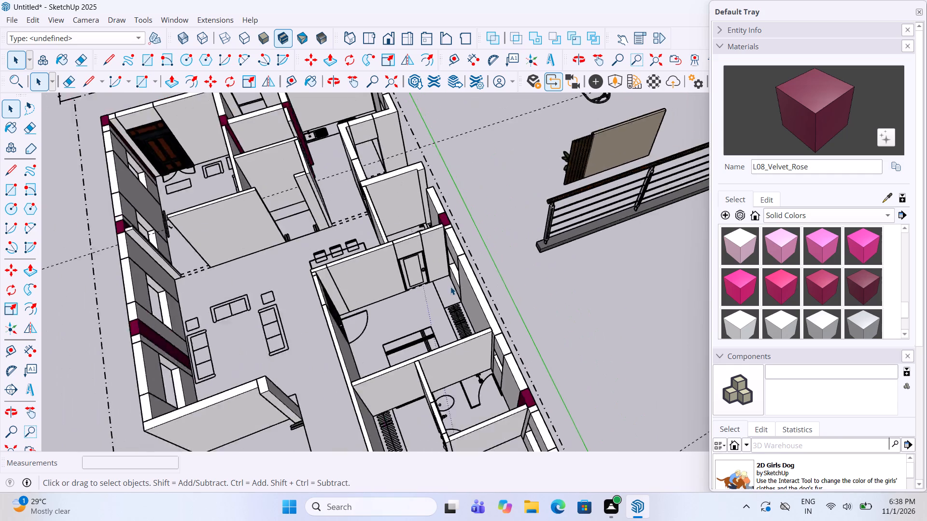
{"action": "left_click", "coordinate": [493, 166]}
{"action": "middle_click_drag", "start_coordinate": [381, 177], "coordinate": [393, 241]}
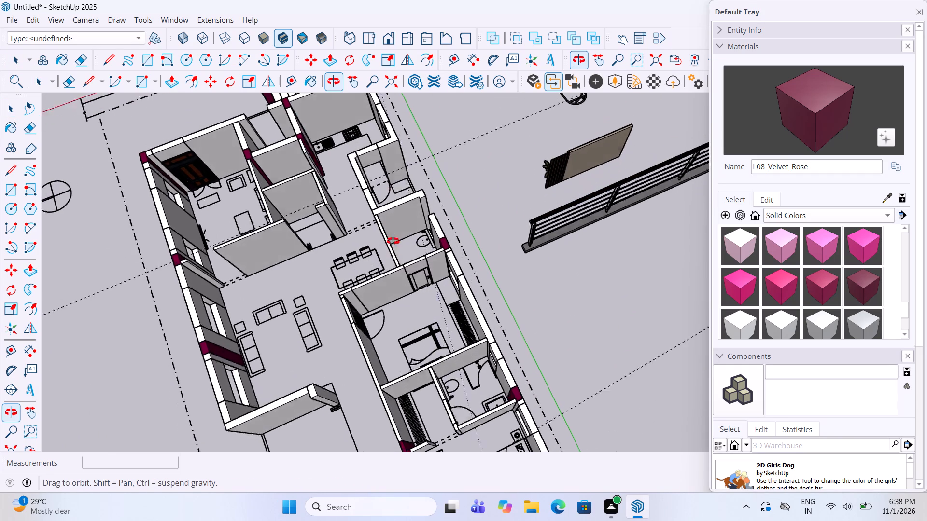
{"action": "middle_click_drag", "start_coordinate": [393, 241], "coordinate": [80, 213]}
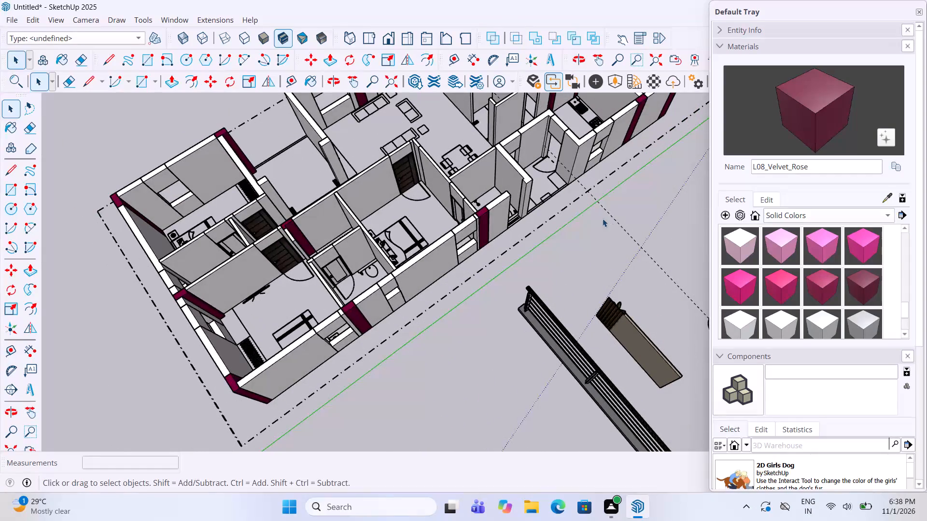
{"action": "scroll", "coordinate": [542, 208], "scroll_direction": "up", "scroll_amount": 4}
{"action": "middle_click_drag", "start_coordinate": [523, 198], "coordinate": [303, 184]}
{"action": "scroll", "coordinate": [520, 197], "scroll_direction": "up", "scroll_amount": 1}
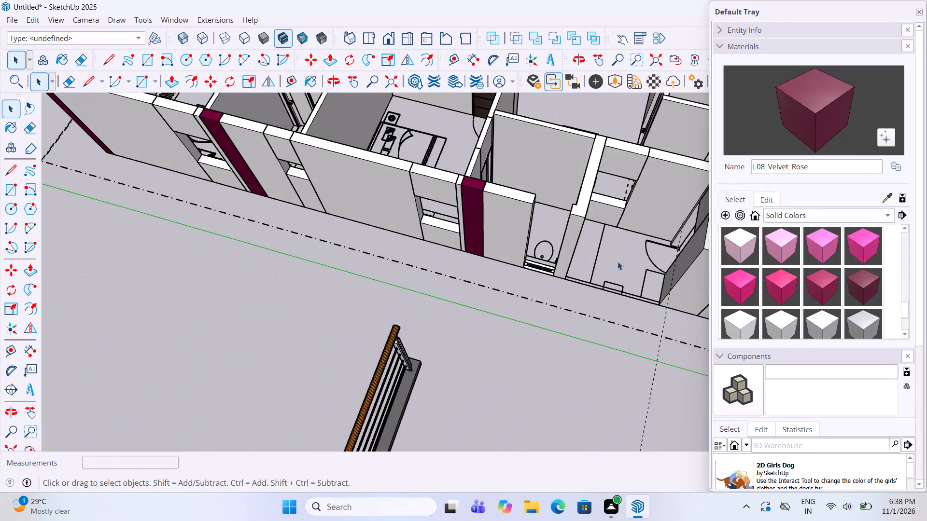
{"action": "scroll", "coordinate": [528, 263], "scroll_direction": "up", "scroll_amount": 10}
{"action": "left_click", "coordinate": [555, 271]}
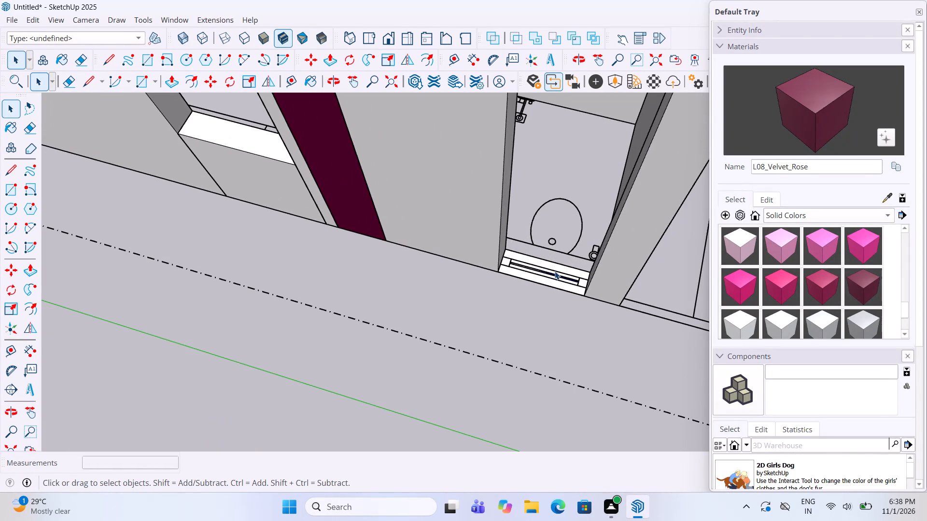
{"action": "double_click", "coordinate": [555, 271]}
{"action": "key", "text": "p"}
{"action": "left_click", "coordinate": [557, 277]}
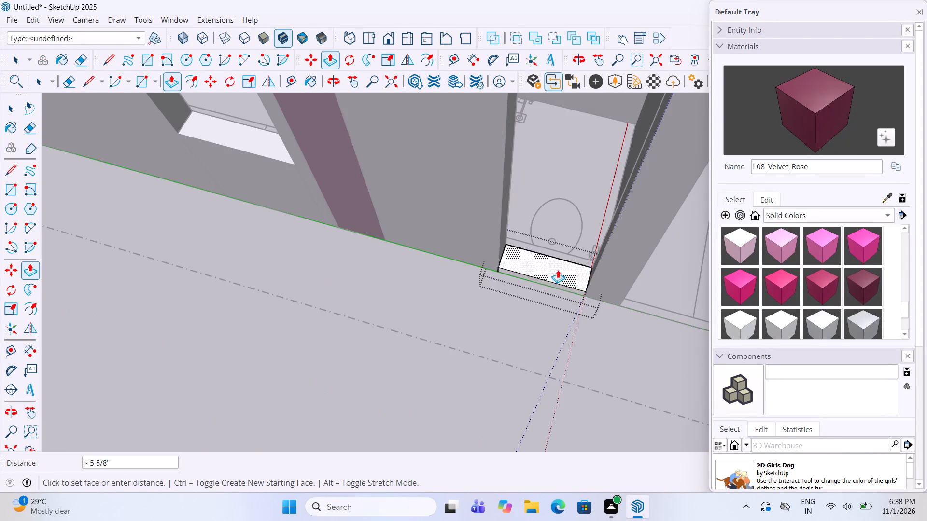
{"action": "scroll", "coordinate": [558, 270], "scroll_direction": "down", "scroll_amount": 11}
{"action": "left_click", "coordinate": [523, 198]}
{"action": "key", "text": "space"}
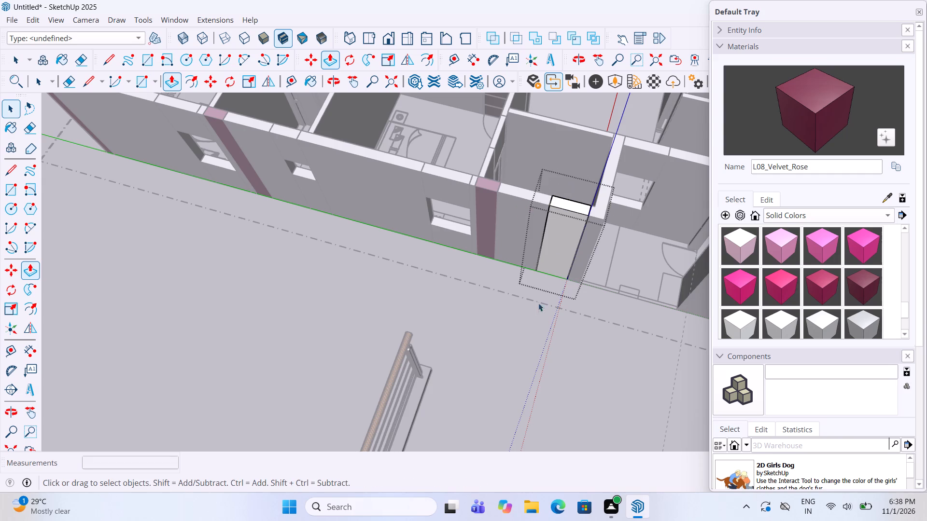
{"action": "left_click", "coordinate": [538, 312]}
Place horizontal guides on the infill wall behind the toilet, one 5' above its bottom edge and another 2' above that.
{"action": "scroll", "coordinate": [571, 243], "scroll_direction": "up", "scroll_amount": 4}
{"action": "middle_click_drag", "start_coordinate": [569, 235], "coordinate": [592, 219]}
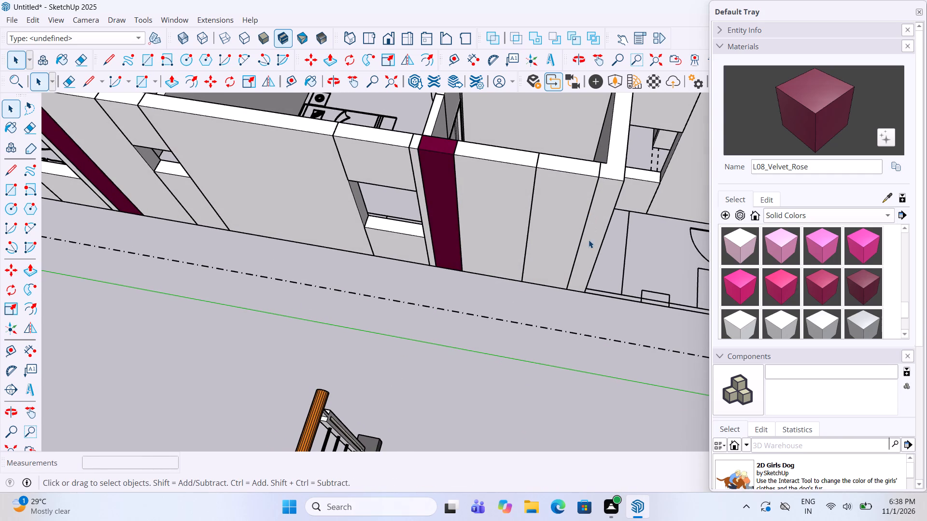
{"action": "left_click", "coordinate": [14, 345]}
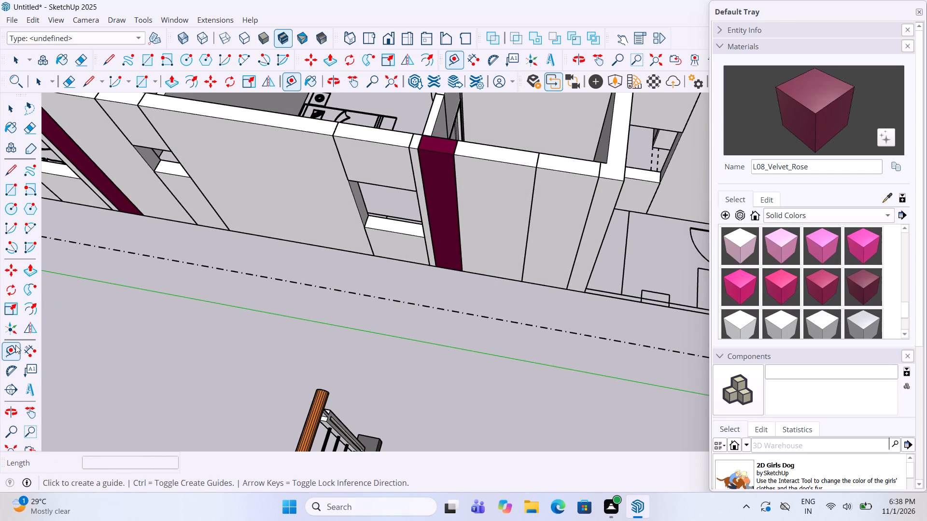
{"action": "scroll", "coordinate": [522, 289], "scroll_direction": "up", "scroll_amount": 3}
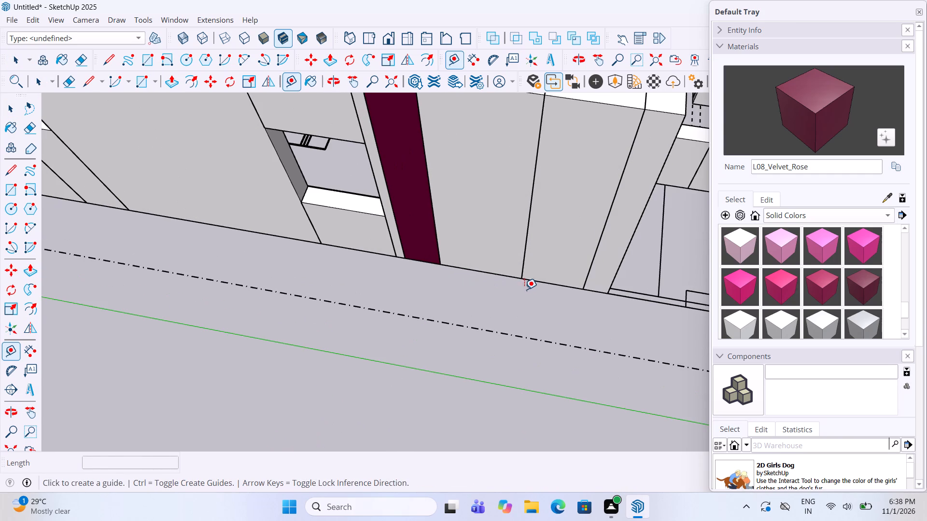
{"action": "left_click", "coordinate": [563, 287]}
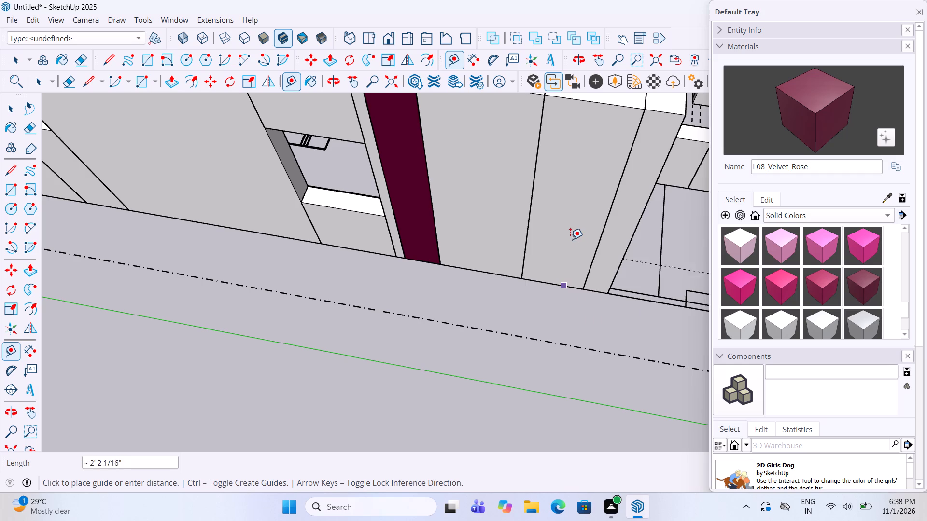
{"action": "type", "text": "5'"}
{"action": "key", "text": "Return"}
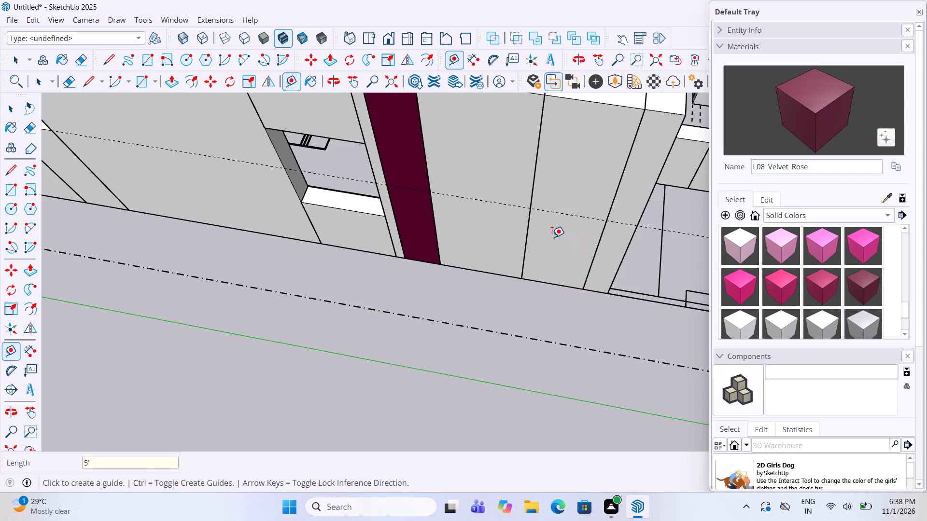
{"action": "left_click", "coordinate": [588, 217]}
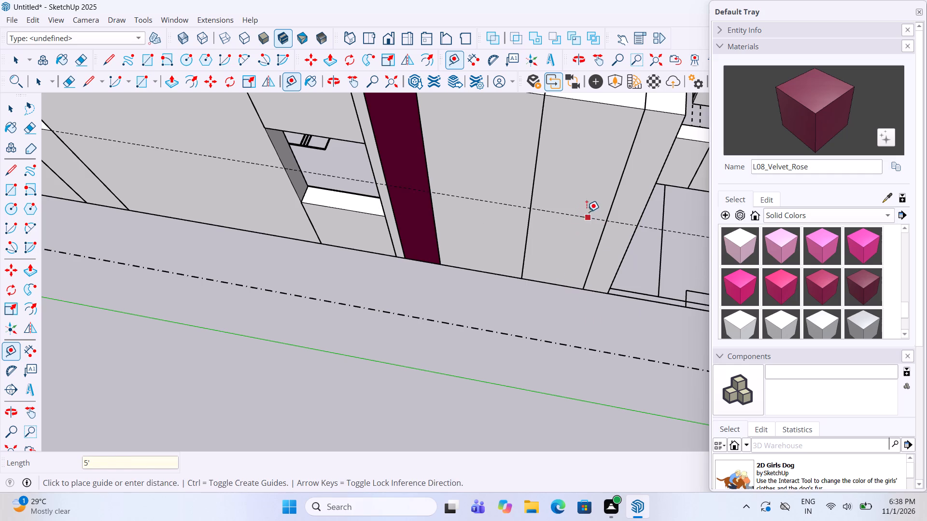
{"action": "type", "text": "2'"}
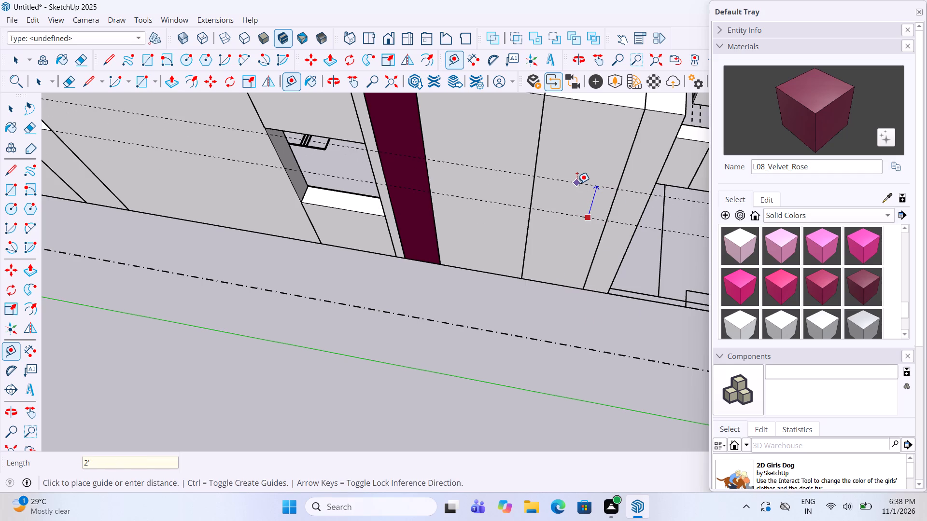
{"action": "key", "text": "Return"}
{"action": "key", "text": "space"}
Open the infill wall group and draw a 2' by 2' 6" rectangle between the two guides across its outer face.
{"action": "double_click", "coordinate": [575, 222]}
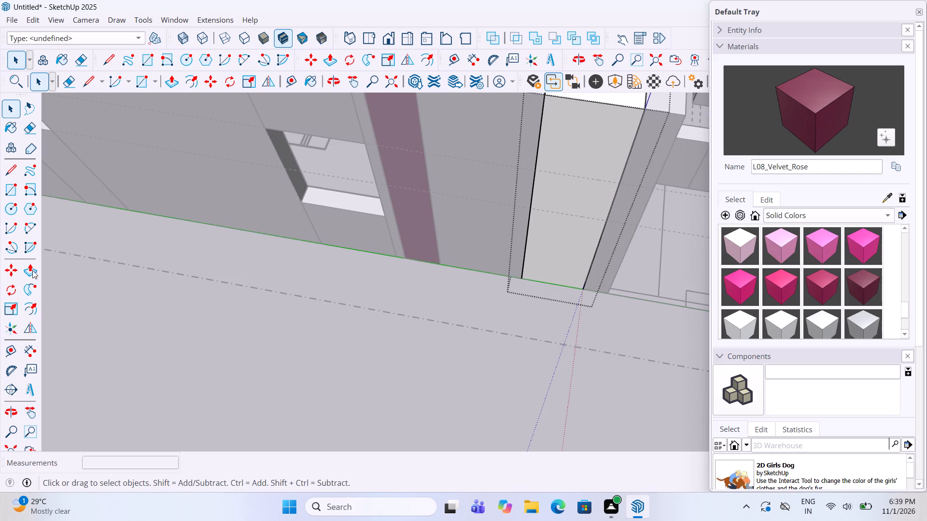
{"action": "left_click", "coordinate": [5, 193]}
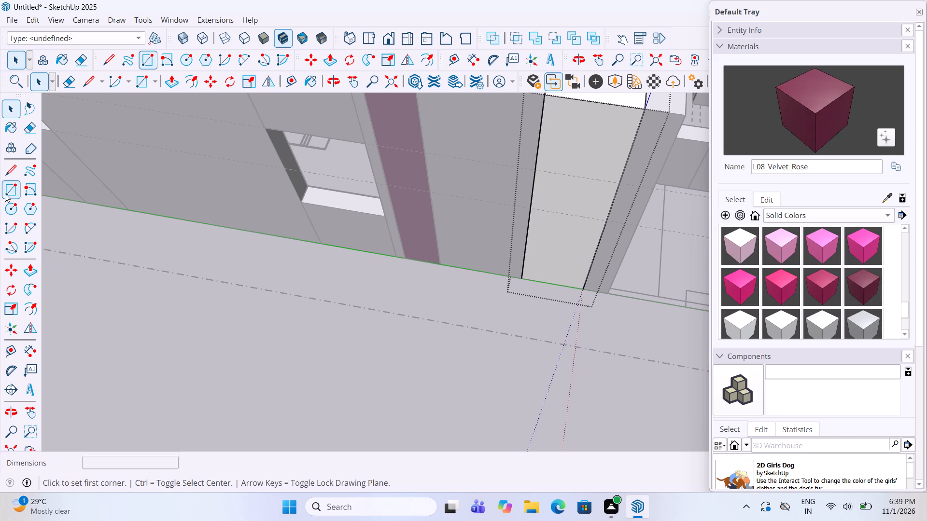
{"action": "scroll", "coordinate": [224, 282], "scroll_direction": "down", "scroll_amount": 6}
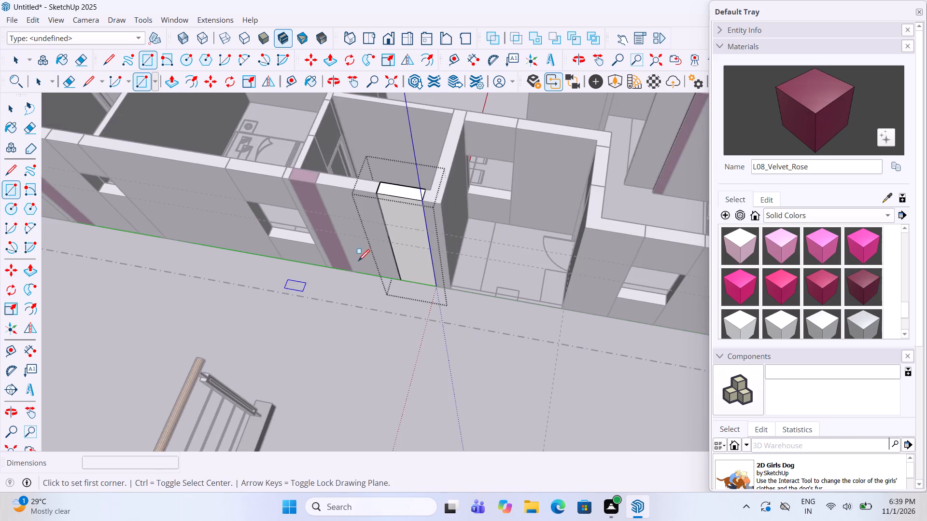
{"action": "scroll", "coordinate": [358, 261], "scroll_direction": "up", "scroll_amount": 4}
{"action": "middle_click_drag", "start_coordinate": [372, 226], "coordinate": [391, 192]}
{"action": "scroll", "coordinate": [501, 160], "scroll_direction": "up", "scroll_amount": 7}
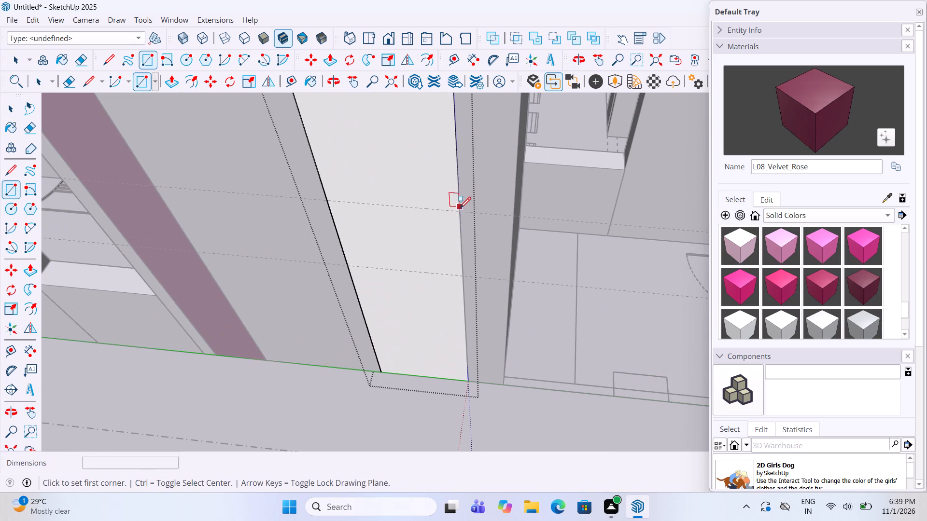
{"action": "left_click", "coordinate": [460, 212]}
{"action": "left_click", "coordinate": [347, 265]}
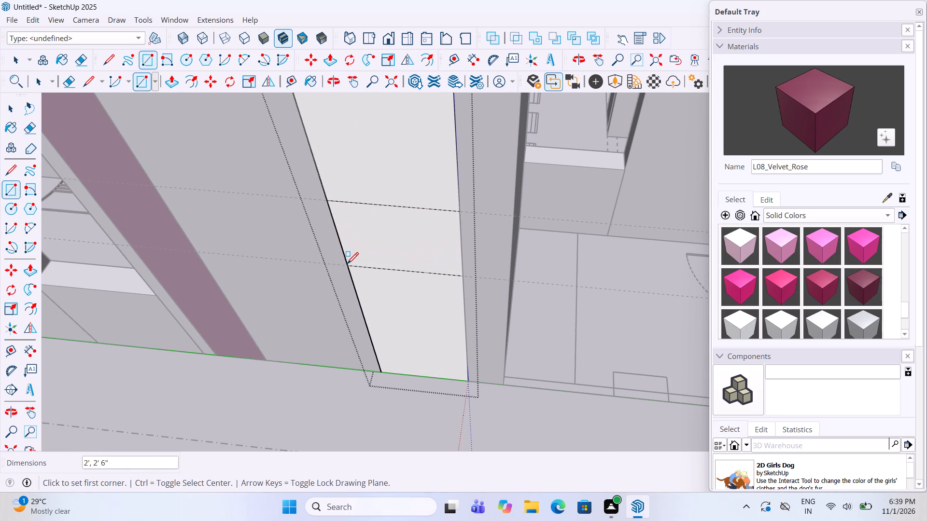
Push the rectangle 9" into the infill wall and delete the remaining back face to open the ventilator window.
{"action": "key", "text": "p"}
{"action": "left_click", "coordinate": [387, 248]}
{"action": "left_click", "coordinate": [420, 222]}
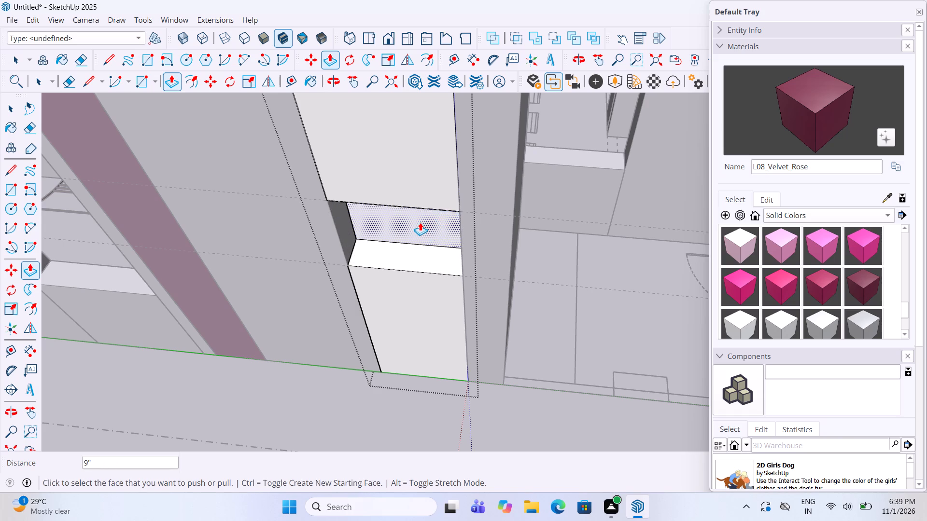
{"action": "left_click", "coordinate": [420, 222]}
{"action": "key", "text": "Delete"}
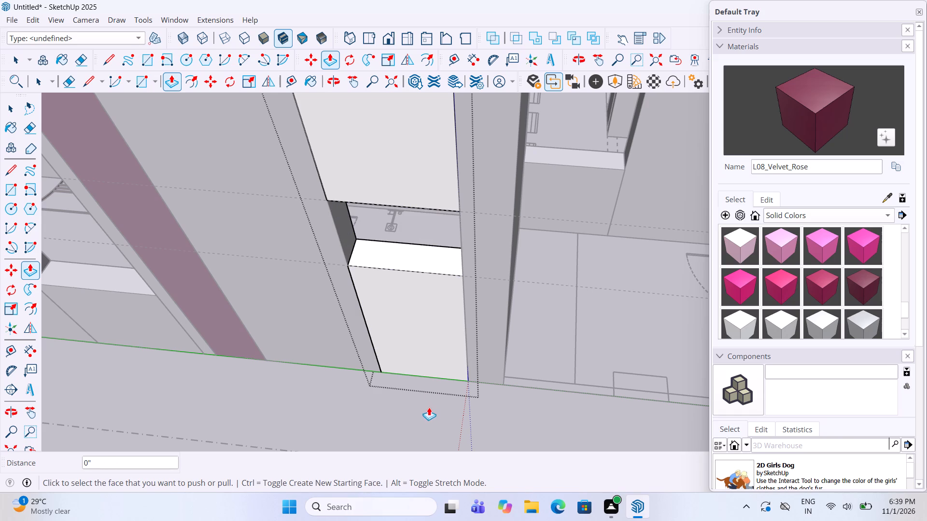
Close the infill wall group and clear the selection.
{"action": "key", "text": "space"}
{"action": "double_click", "coordinate": [431, 412]}
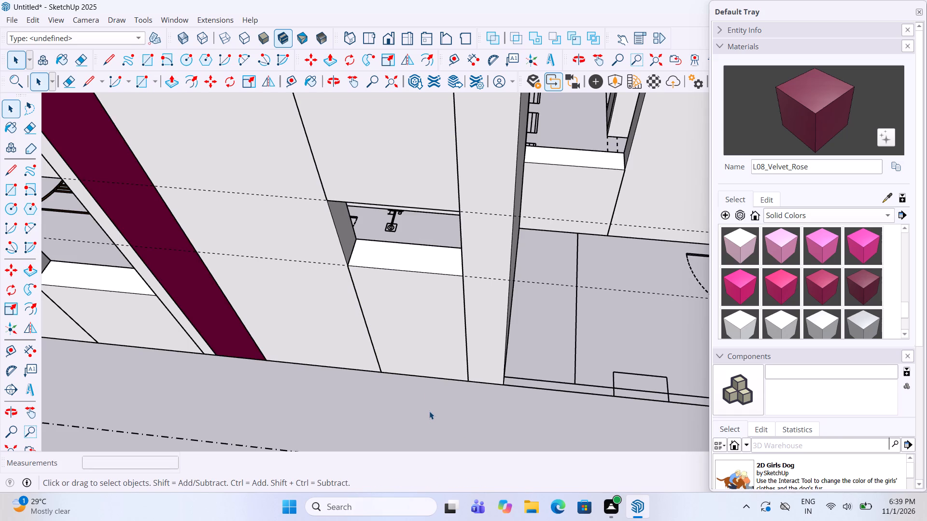
{"action": "scroll", "coordinate": [443, 373], "scroll_direction": "down", "scroll_amount": 12}
{"action": "left_click", "coordinate": [404, 405]}
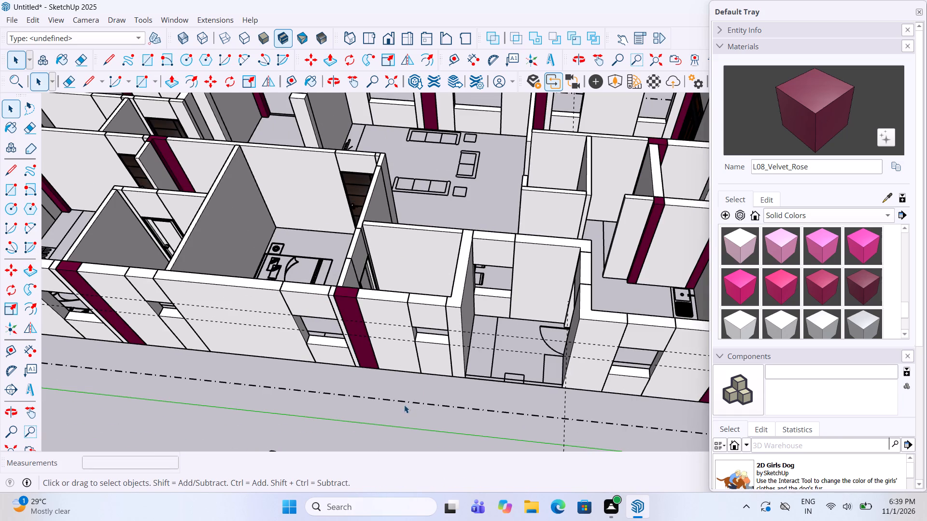
Examine the house from above and from several sides to check the rooms and wall openings.
{"action": "scroll", "coordinate": [449, 274], "scroll_direction": "down", "scroll_amount": 5}
{"action": "scroll", "coordinate": [437, 297], "scroll_direction": "up", "scroll_amount": 5}
{"action": "middle_click_drag", "start_coordinate": [437, 297], "coordinate": [569, 269]}
{"action": "middle_click_drag", "start_coordinate": [569, 269], "coordinate": [143, 330]}
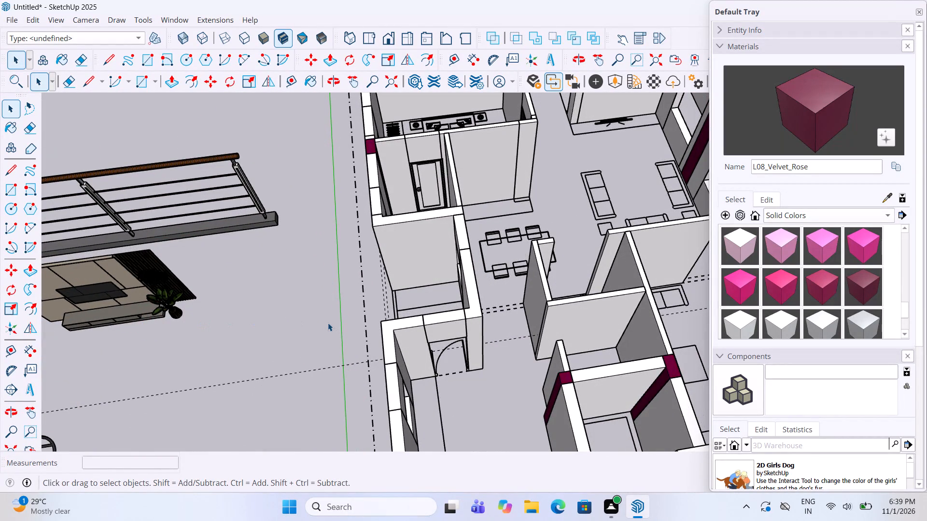
{"action": "scroll", "coordinate": [328, 323], "scroll_direction": "down", "scroll_amount": 7}
{"action": "scroll", "coordinate": [482, 334], "scroll_direction": "up", "scroll_amount": 3}
{"action": "scroll", "coordinate": [630, 241], "scroll_direction": "up", "scroll_amount": 4}
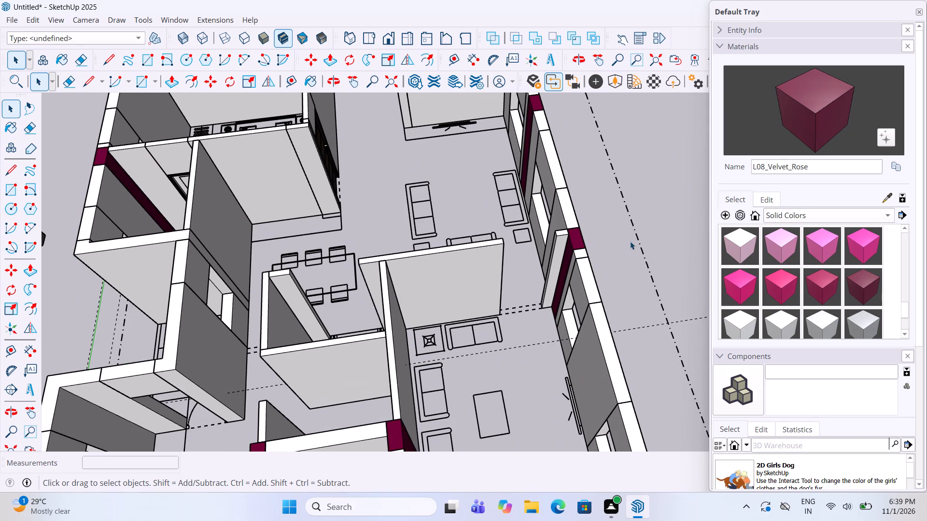
{"action": "scroll", "coordinate": [630, 241], "scroll_direction": "down", "scroll_amount": 4}
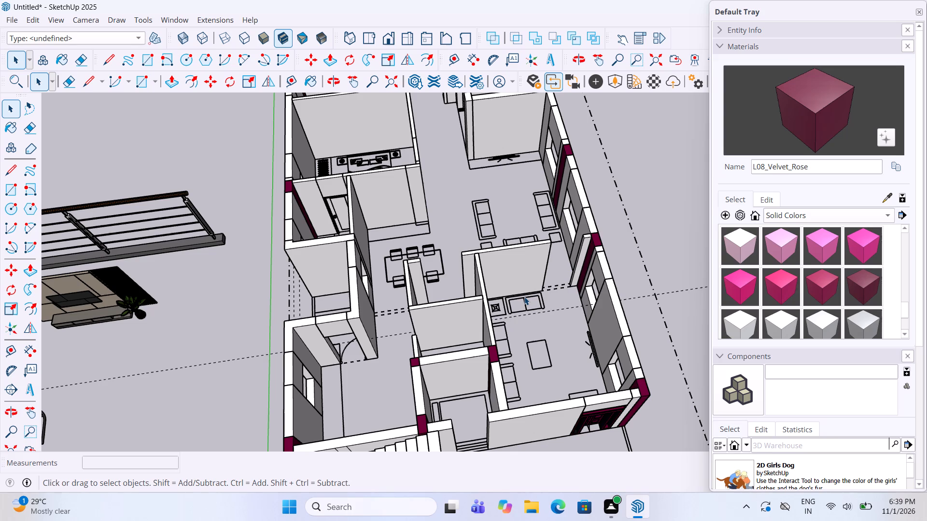
{"action": "scroll", "coordinate": [377, 328], "scroll_direction": "up", "scroll_amount": 1}
{"action": "middle_click_drag", "start_coordinate": [377, 328], "coordinate": [274, 327]}
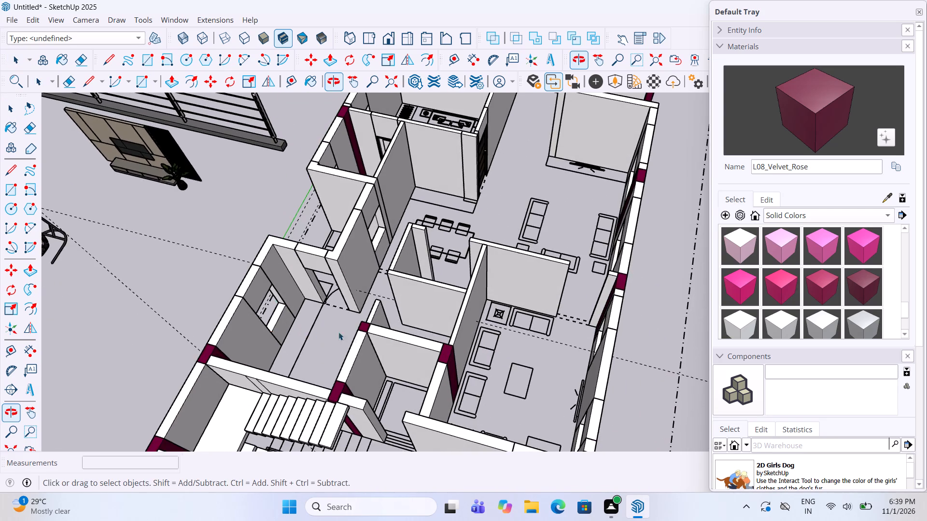
{"action": "scroll", "coordinate": [373, 351], "scroll_direction": "down", "scroll_amount": 6}
{"action": "scroll", "coordinate": [525, 107], "scroll_direction": "up", "scroll_amount": 10}
{"action": "middle_click_drag", "start_coordinate": [527, 113], "coordinate": [532, 174]}
{"action": "scroll", "coordinate": [532, 174], "scroll_direction": "up", "scroll_amount": 1}
{"action": "scroll", "coordinate": [532, 174], "scroll_direction": "down", "scroll_amount": 16}
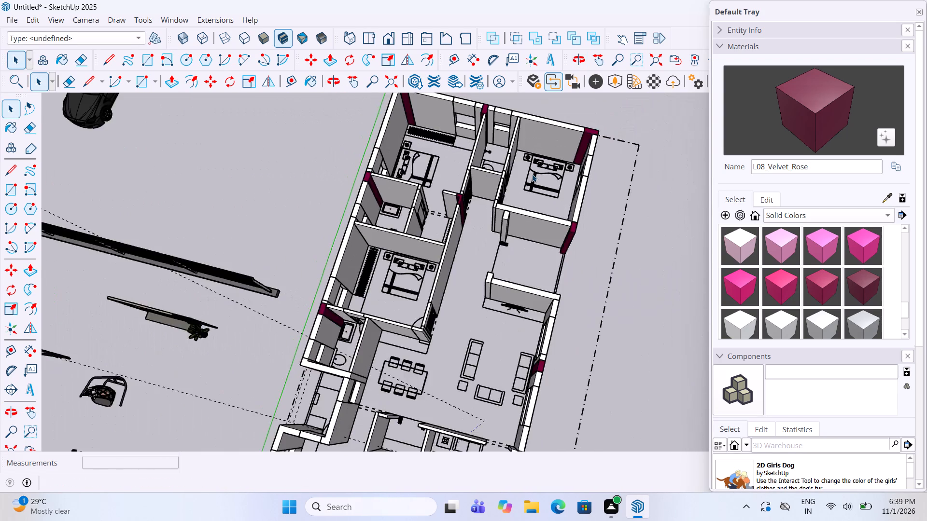
Copy the dark-framed window from the imported models into the outer wall opening of the room beside the staircase, aligning their lower corners.
{"action": "scroll", "coordinate": [532, 174], "scroll_direction": "down", "scroll_amount": 6}
{"action": "middle_click_drag", "start_coordinate": [292, 377], "coordinate": [395, 199]}
{"action": "scroll", "coordinate": [291, 373], "scroll_direction": "up", "scroll_amount": 3}
{"action": "scroll", "coordinate": [527, 155], "scroll_direction": "down", "scroll_amount": 7}
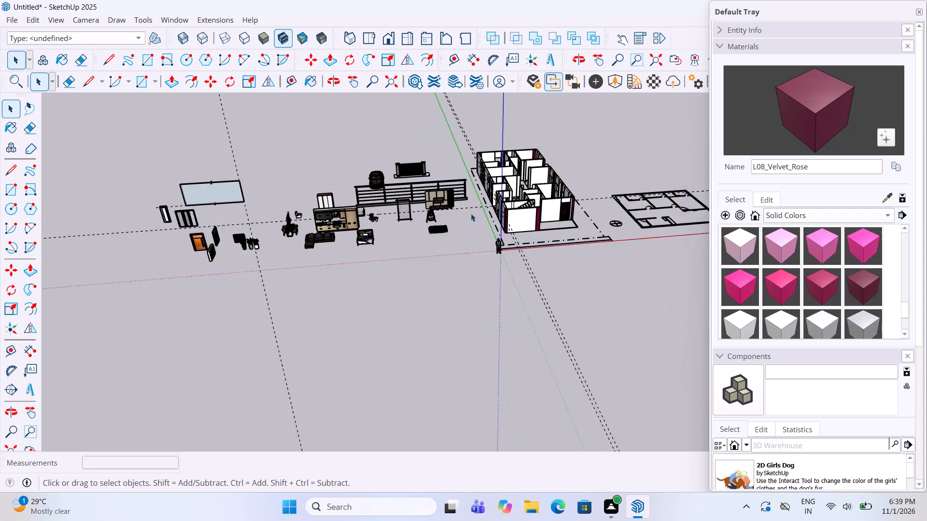
{"action": "scroll", "coordinate": [297, 245], "scroll_direction": "up", "scroll_amount": 6}
{"action": "scroll", "coordinate": [125, 247], "scroll_direction": "up", "scroll_amount": 6}
{"action": "scroll", "coordinate": [397, 182], "scroll_direction": "down", "scroll_amount": 6}
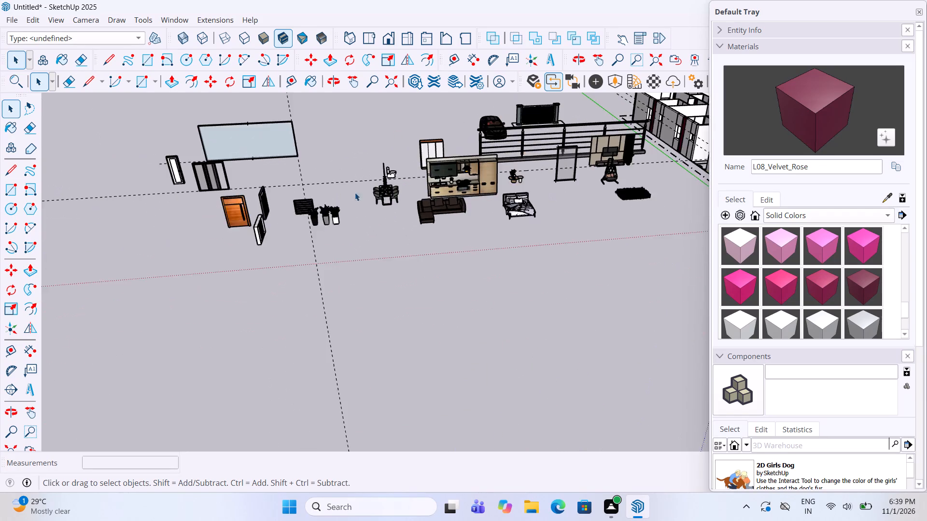
{"action": "scroll", "coordinate": [264, 202], "scroll_direction": "up", "scroll_amount": 9}
{"action": "left_click", "coordinate": [287, 202]}
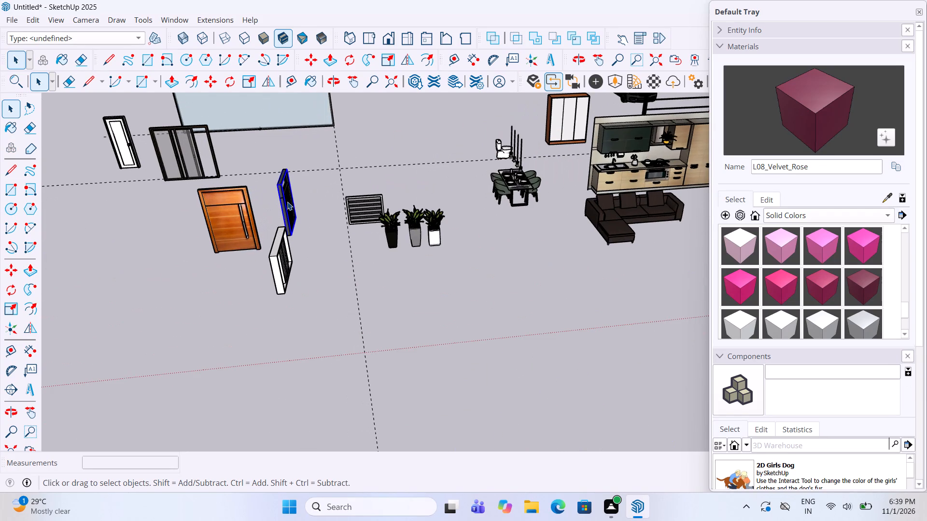
{"action": "key", "text": "m"}
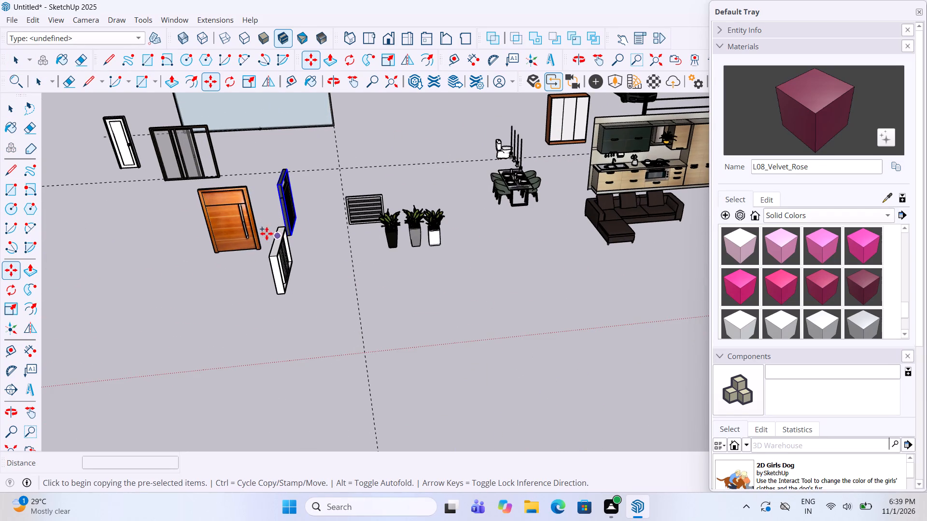
{"action": "scroll", "coordinate": [267, 233], "scroll_direction": "up", "scroll_amount": 1}
{"action": "middle_click_drag", "start_coordinate": [267, 233], "coordinate": [422, 245]}
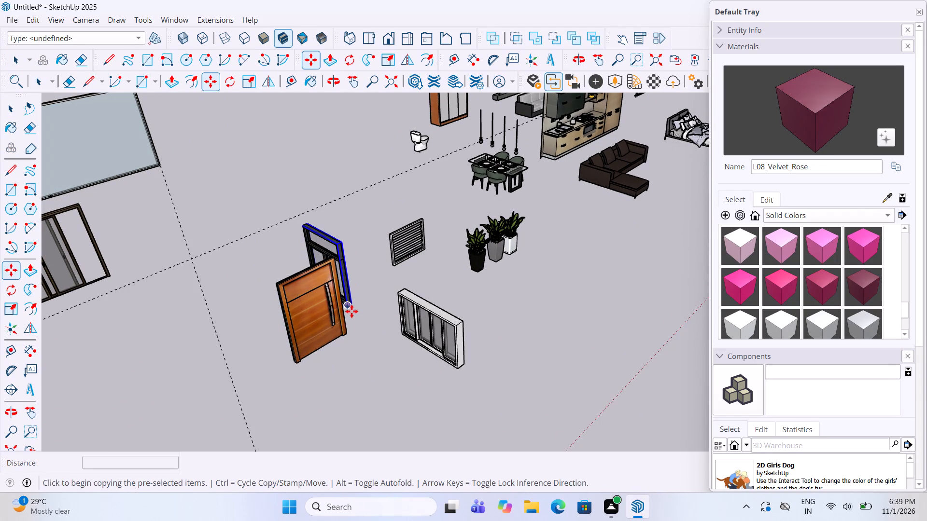
{"action": "left_click", "coordinate": [351, 311]}
{"action": "scroll", "coordinate": [353, 313], "scroll_direction": "down", "scroll_amount": 18}
{"action": "middle_click_drag", "start_coordinate": [394, 269], "coordinate": [449, 263]}
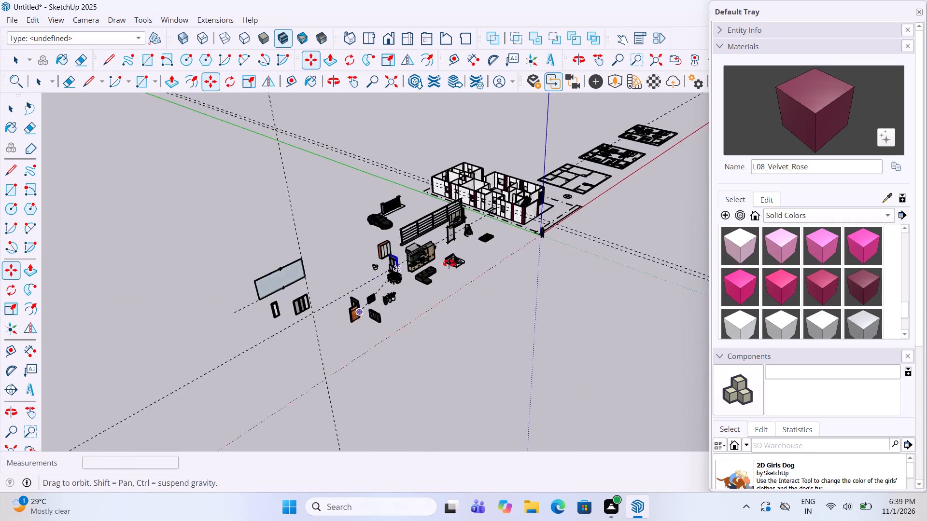
{"action": "middle_click_drag", "start_coordinate": [449, 263], "coordinate": [521, 263]}
{"action": "scroll", "coordinate": [512, 137], "scroll_direction": "up", "scroll_amount": 6}
{"action": "scroll", "coordinate": [475, 204], "scroll_direction": "up", "scroll_amount": 5}
{"action": "scroll", "coordinate": [481, 269], "scroll_direction": "up", "scroll_amount": 11}
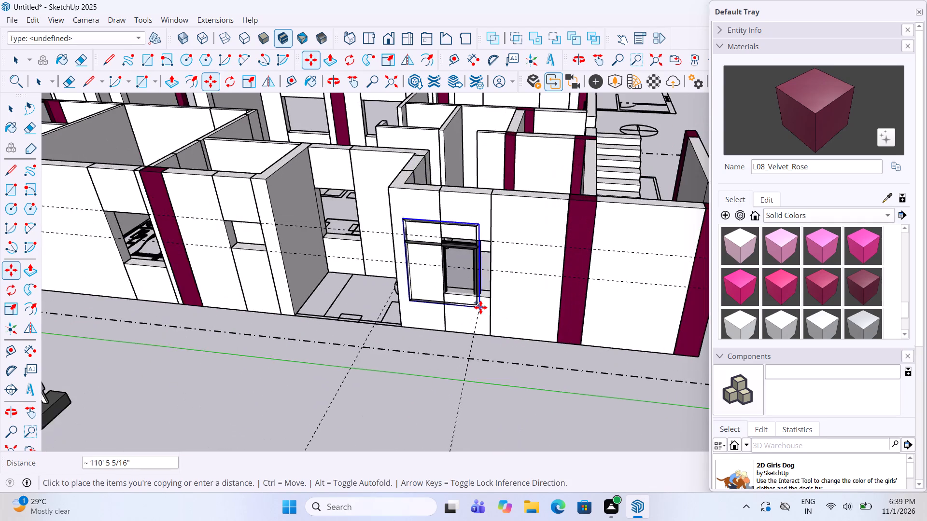
{"action": "scroll", "coordinate": [486, 300], "scroll_direction": "up", "scroll_amount": 10}
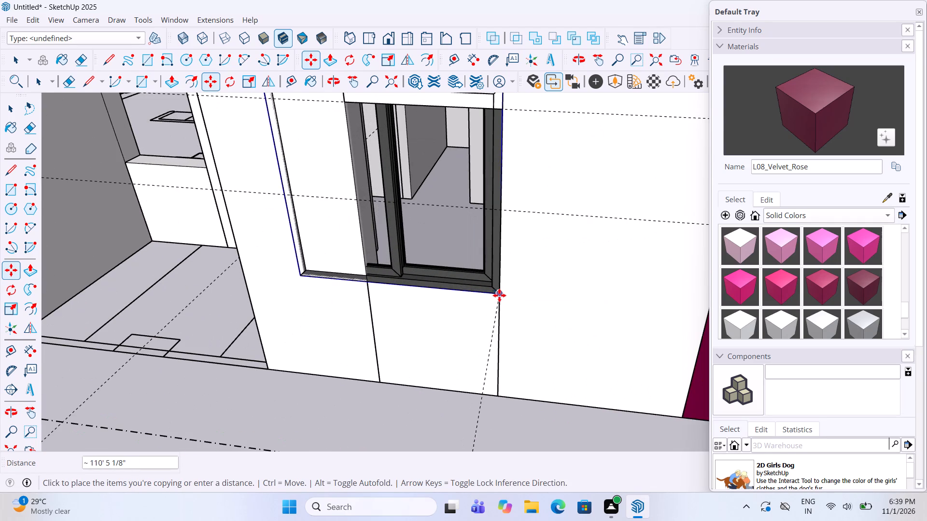
{"action": "left_click", "coordinate": [499, 295]}
Scale the window copy to about 0.65 in width and 0.68 in height to fit the opening, and deselect it.
{"action": "key", "text": "s"}
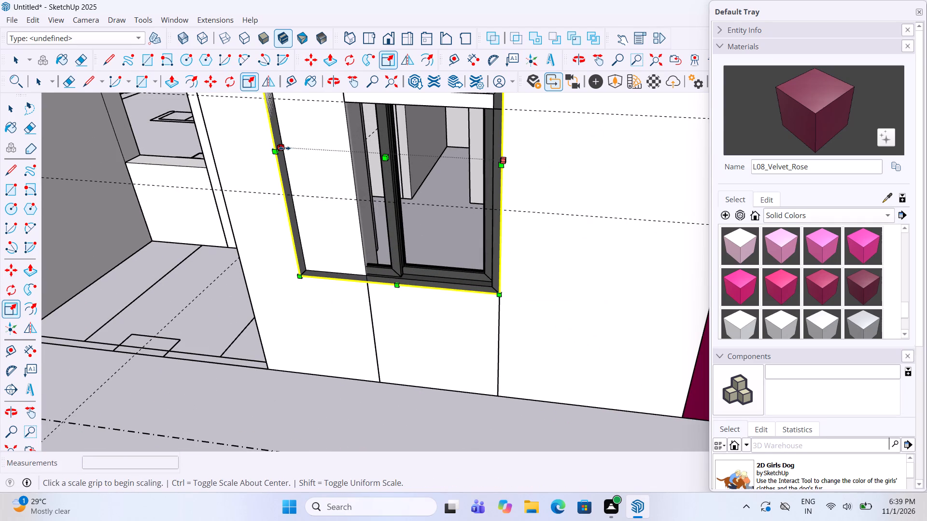
{"action": "left_click_drag", "start_coordinate": [284, 148], "coordinate": [352, 148]}
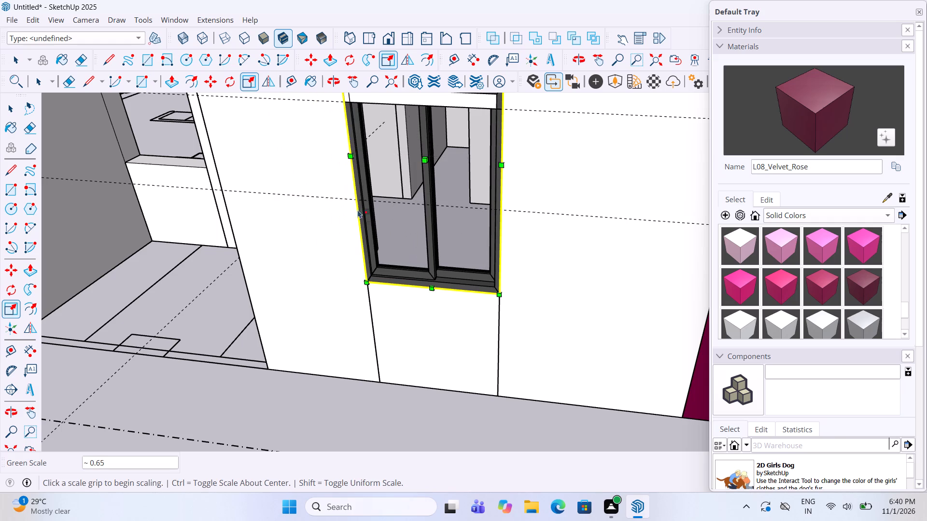
{"action": "scroll", "coordinate": [363, 228], "scroll_direction": "down", "scroll_amount": 10}
{"action": "scroll", "coordinate": [396, 145], "scroll_direction": "up", "scroll_amount": 5}
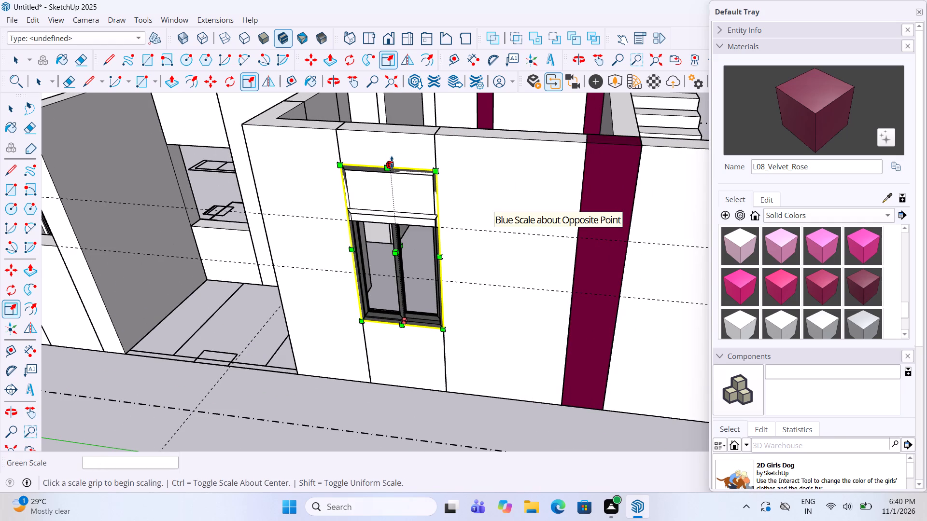
{"action": "left_click_drag", "start_coordinate": [392, 162], "coordinate": [394, 224]}
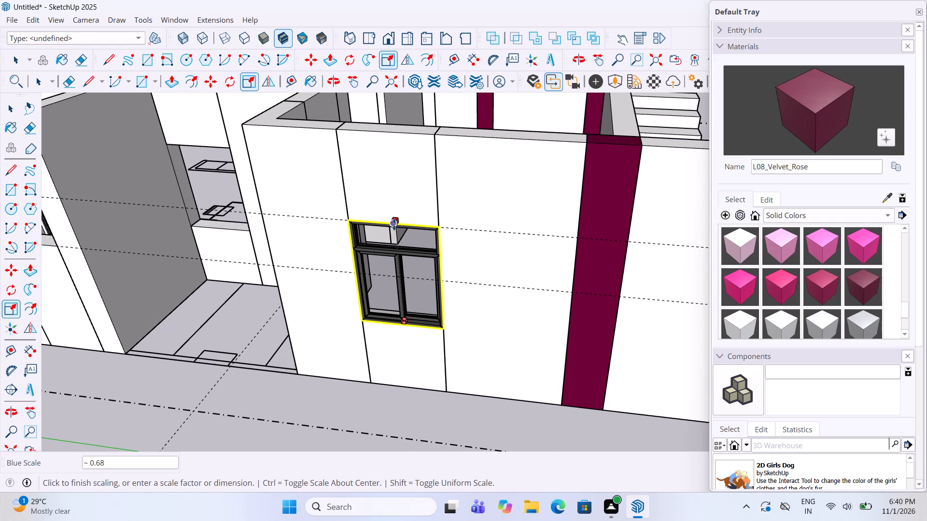
{"action": "left_click_drag", "start_coordinate": [394, 224], "coordinate": [394, 223]}
{"action": "scroll", "coordinate": [400, 256], "scroll_direction": "up", "scroll_amount": 3}
{"action": "key", "text": "space"}
{"action": "left_click", "coordinate": [341, 426]}
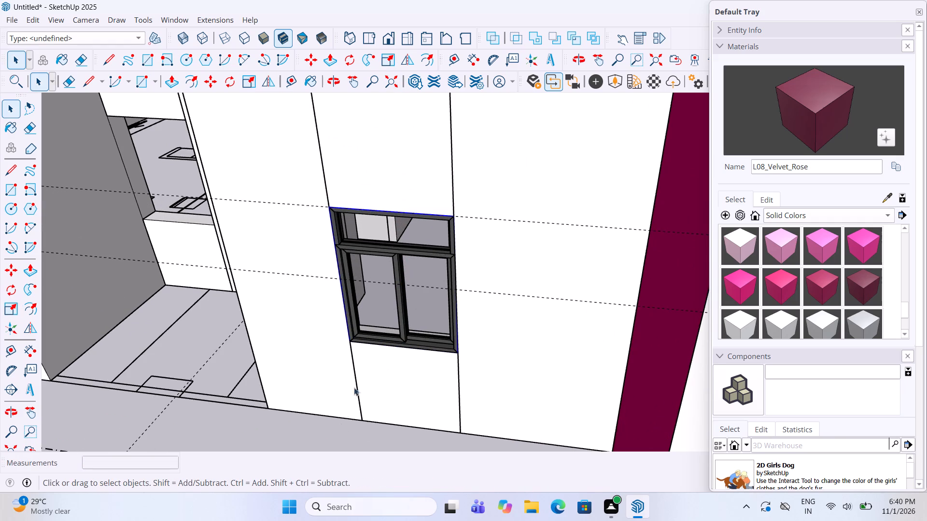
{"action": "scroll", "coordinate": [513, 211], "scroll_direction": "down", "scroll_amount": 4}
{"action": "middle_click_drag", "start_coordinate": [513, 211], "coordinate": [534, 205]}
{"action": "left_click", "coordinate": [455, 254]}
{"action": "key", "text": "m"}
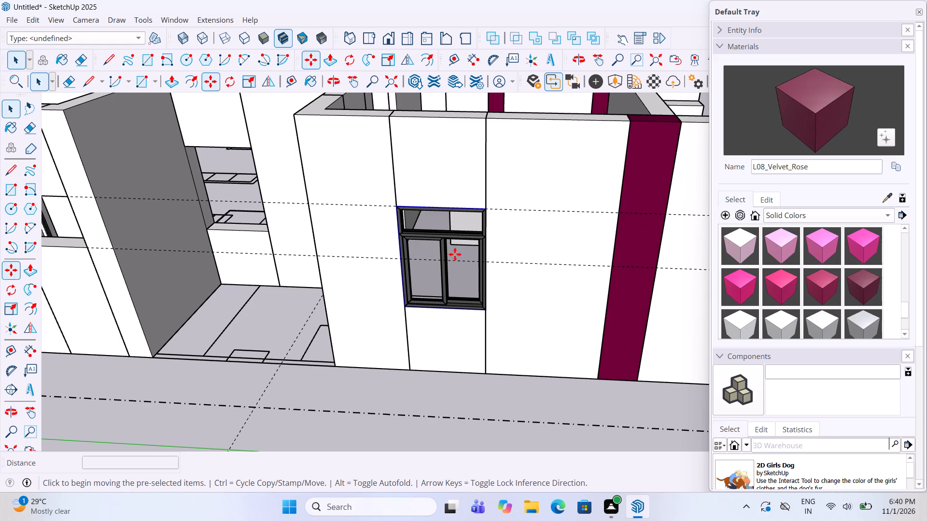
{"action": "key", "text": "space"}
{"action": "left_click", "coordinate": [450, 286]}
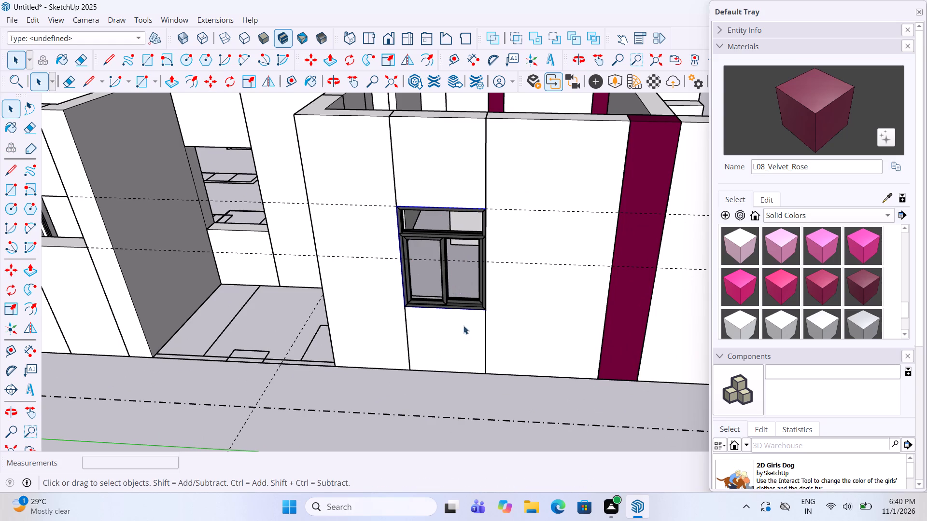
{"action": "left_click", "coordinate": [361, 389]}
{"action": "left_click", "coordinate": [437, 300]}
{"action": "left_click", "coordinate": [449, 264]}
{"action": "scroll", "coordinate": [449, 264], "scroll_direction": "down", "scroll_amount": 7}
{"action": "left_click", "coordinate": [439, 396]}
Copy the fitted window about 22' 4" along the outer wall into the bedroom opening beside the maroon column.
{"action": "scroll", "coordinate": [463, 222], "scroll_direction": "up", "scroll_amount": 4}
{"action": "left_click", "coordinate": [436, 282]}
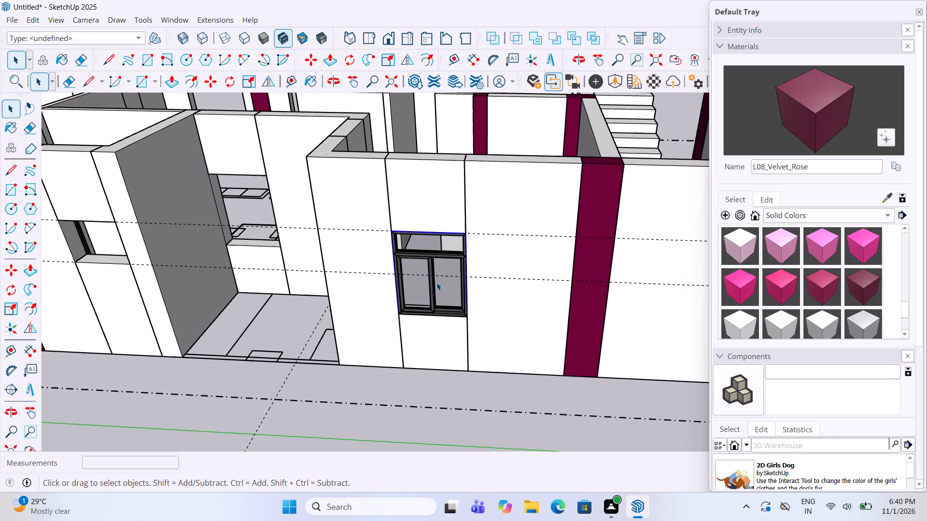
{"action": "key", "text": "m"}
{"action": "left_click", "coordinate": [470, 318]}
{"action": "scroll", "coordinate": [590, 267], "scroll_direction": "down", "scroll_amount": 5}
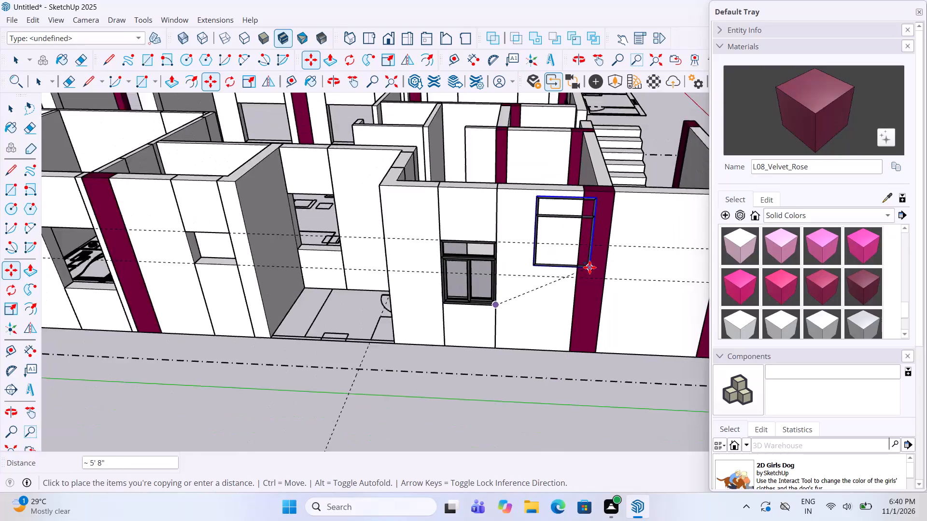
{"action": "scroll", "coordinate": [590, 267], "scroll_direction": "down", "scroll_amount": 4}
{"action": "scroll", "coordinate": [265, 247], "scroll_direction": "up", "scroll_amount": 5}
{"action": "scroll", "coordinate": [296, 276], "scroll_direction": "up", "scroll_amount": 9}
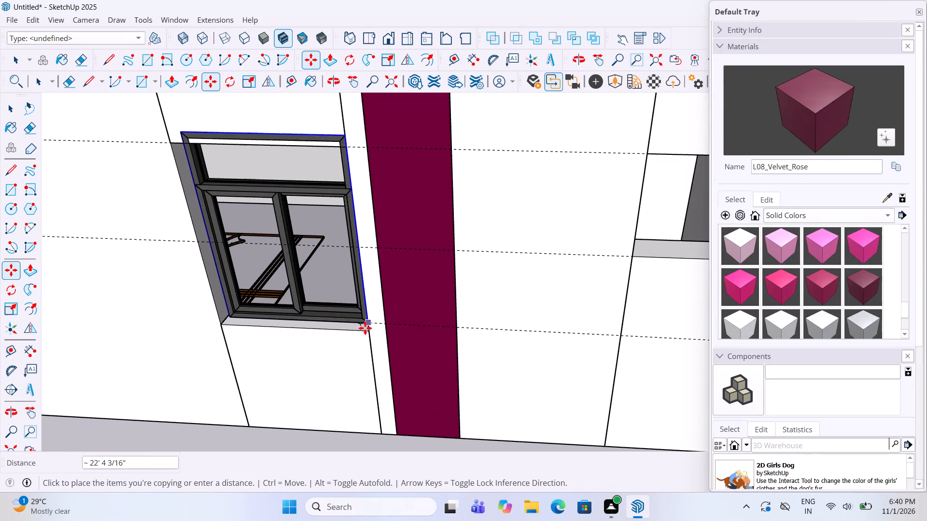
{"action": "double_click", "coordinate": [365, 330]}
Scale the copied bedroom window wider to reach the opening's far edge, and deselect it.
{"action": "key", "text": "s"}
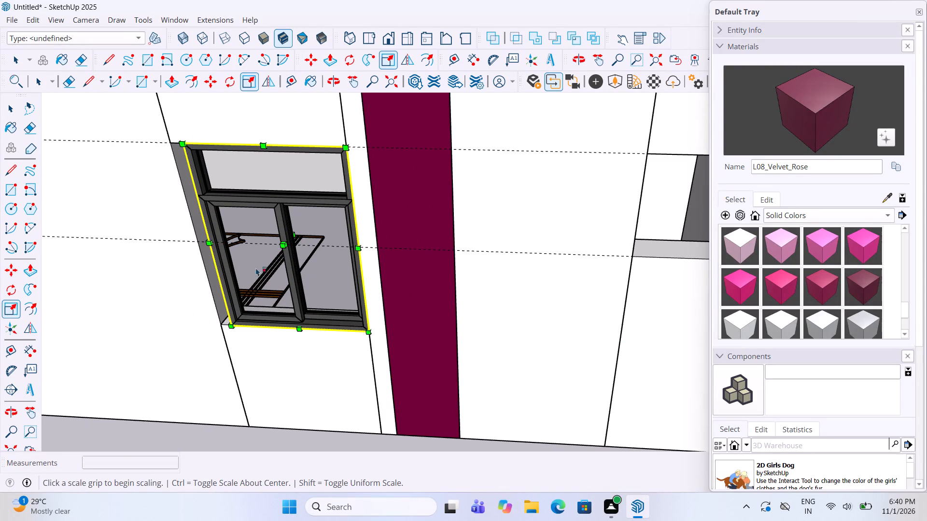
{"action": "left_click_drag", "start_coordinate": [218, 237], "coordinate": [203, 237]}
{"action": "middle_click_drag", "start_coordinate": [220, 237], "coordinate": [295, 224]}
{"action": "key", "text": "space"}
{"action": "left_click", "coordinate": [389, 380]}
{"action": "scroll", "coordinate": [346, 304], "scroll_direction": "down", "scroll_amount": 5}
{"action": "left_click", "coordinate": [576, 421]}
Copy the bedroom window about 19' 4 3/8" along the outer wall into the far bedroom's opening, and deselect it.
{"action": "scroll", "coordinate": [500, 315], "scroll_direction": "down", "scroll_amount": 4}
{"action": "middle_click_drag", "start_coordinate": [488, 300], "coordinate": [448, 298]}
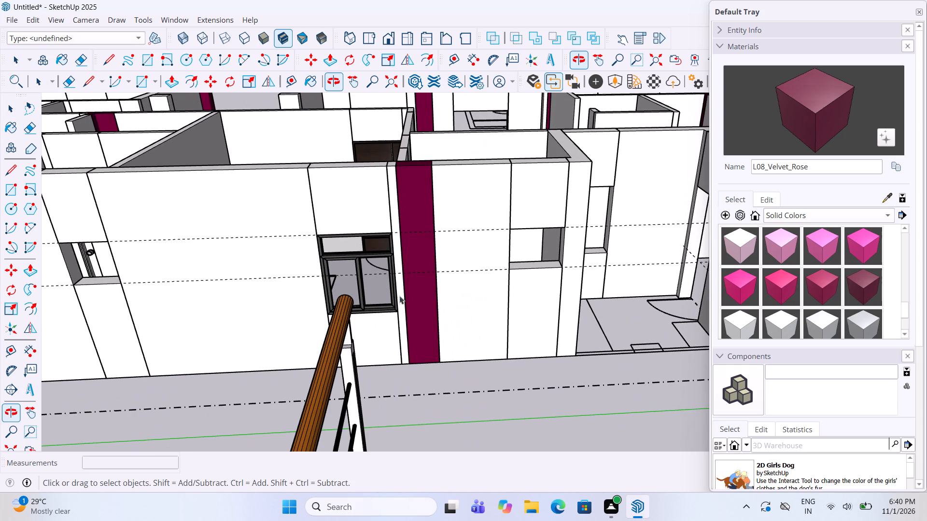
{"action": "left_click", "coordinate": [395, 284]}
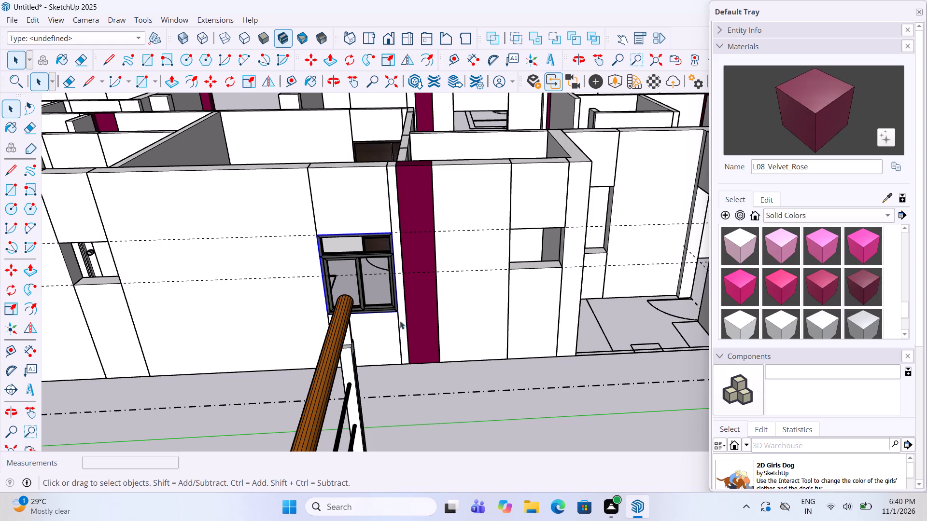
{"action": "key", "text": "space"}
{"action": "left_click", "coordinate": [369, 285]}
{"action": "scroll", "coordinate": [369, 285], "scroll_direction": "up", "scroll_amount": 3}
{"action": "key", "text": "m"}
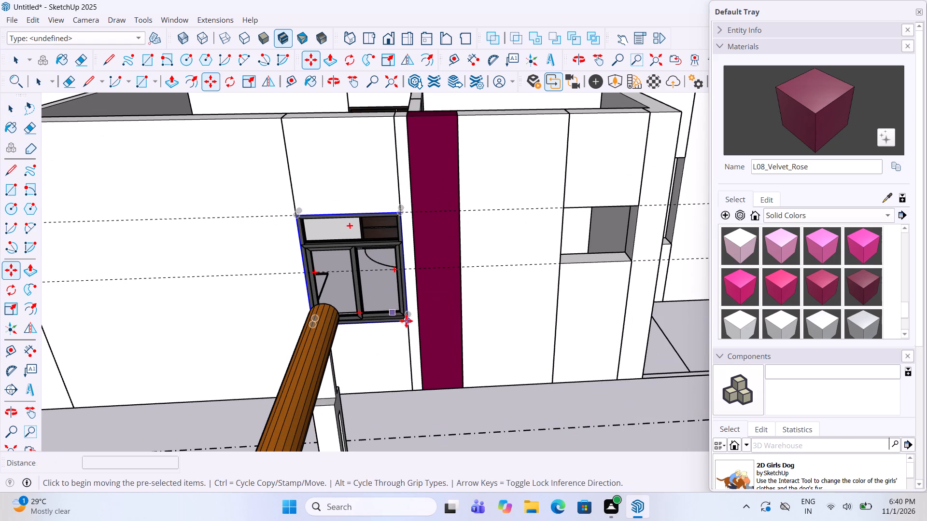
{"action": "left_click", "coordinate": [413, 326]}
{"action": "scroll", "coordinate": [510, 268], "scroll_direction": "down", "scroll_amount": 10}
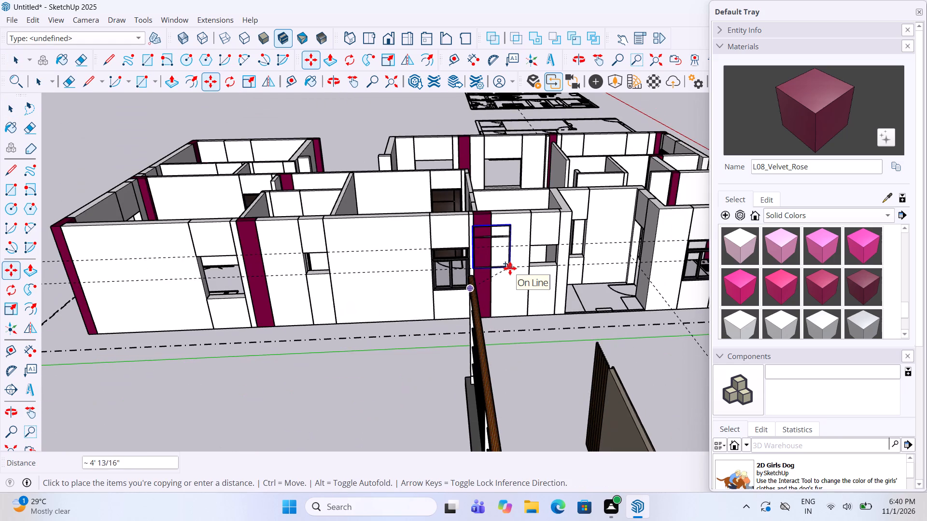
{"action": "scroll", "coordinate": [207, 305], "scroll_direction": "up", "scroll_amount": 11}
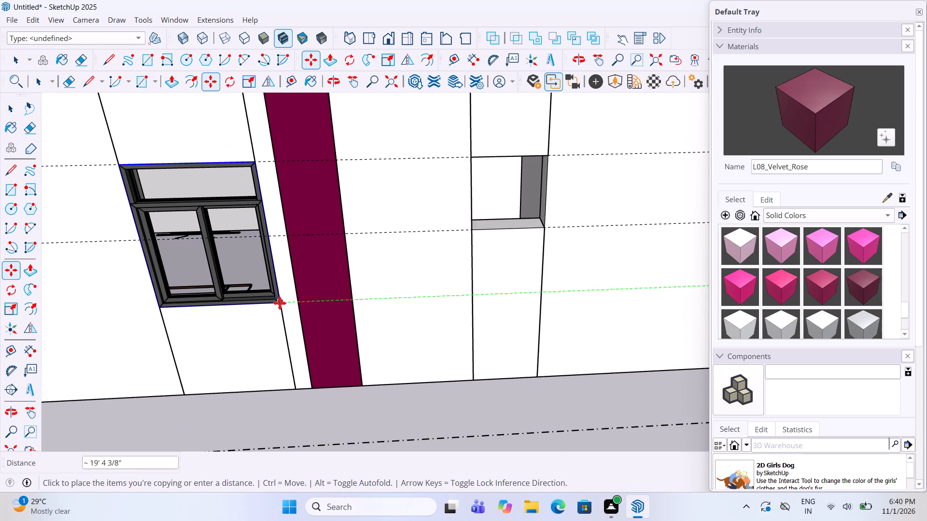
{"action": "left_click", "coordinate": [280, 303]}
{"action": "key", "text": "space"}
{"action": "left_click", "coordinate": [340, 415]}
Copy the far bedroom's window about 30' straight across the house into the opposite bedroom's outer wall opening.
{"action": "scroll", "coordinate": [345, 385], "scroll_direction": "down", "scroll_amount": 5}
{"action": "scroll", "coordinate": [328, 337], "scroll_direction": "down", "scroll_amount": 8}
{"action": "scroll", "coordinate": [362, 300], "scroll_direction": "down", "scroll_amount": 5}
{"action": "middle_click_drag", "start_coordinate": [211, 266], "coordinate": [227, 267]}
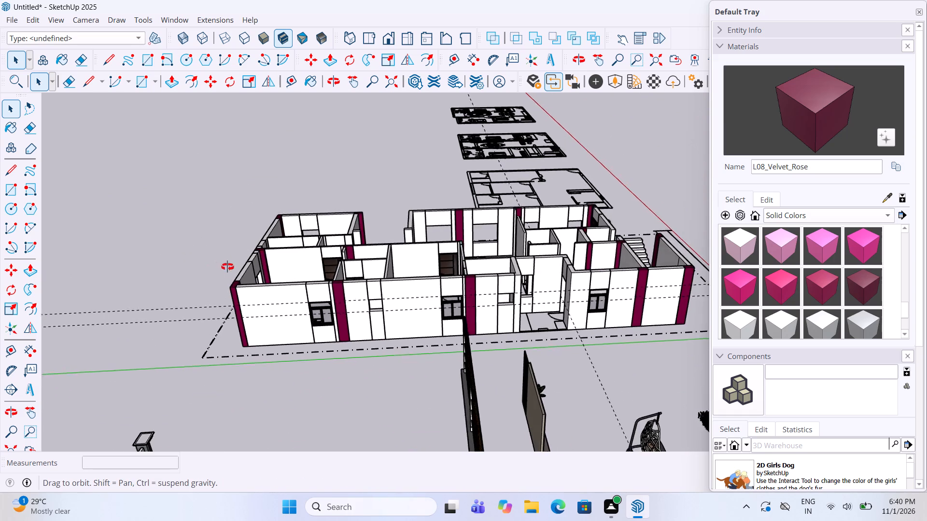
{"action": "middle_click_drag", "start_coordinate": [227, 267], "coordinate": [247, 321]}
{"action": "scroll", "coordinate": [310, 337], "scroll_direction": "up", "scroll_amount": 5}
{"action": "scroll", "coordinate": [352, 357], "scroll_direction": "up", "scroll_amount": 4}
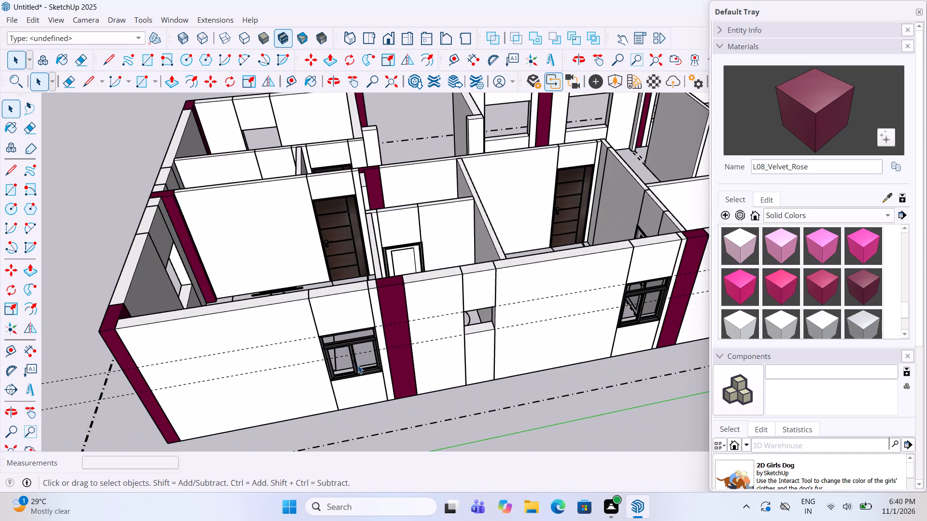
{"action": "left_click", "coordinate": [358, 365]}
{"action": "key", "text": "m"}
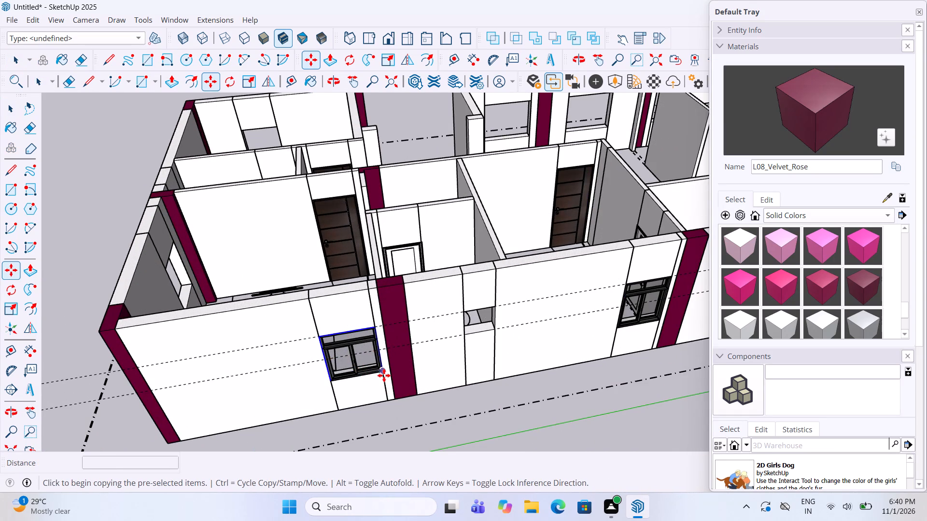
{"action": "left_click", "coordinate": [384, 375]}
{"action": "scroll", "coordinate": [383, 407], "scroll_direction": "down", "scroll_amount": 10}
{"action": "scroll", "coordinate": [352, 305], "scroll_direction": "up", "scroll_amount": 4}
{"action": "scroll", "coordinate": [314, 252], "scroll_direction": "up", "scroll_amount": 6}
{"action": "middle_click_drag", "start_coordinate": [314, 252], "coordinate": [295, 320]}
{"action": "scroll", "coordinate": [322, 258], "scroll_direction": "up", "scroll_amount": 11}
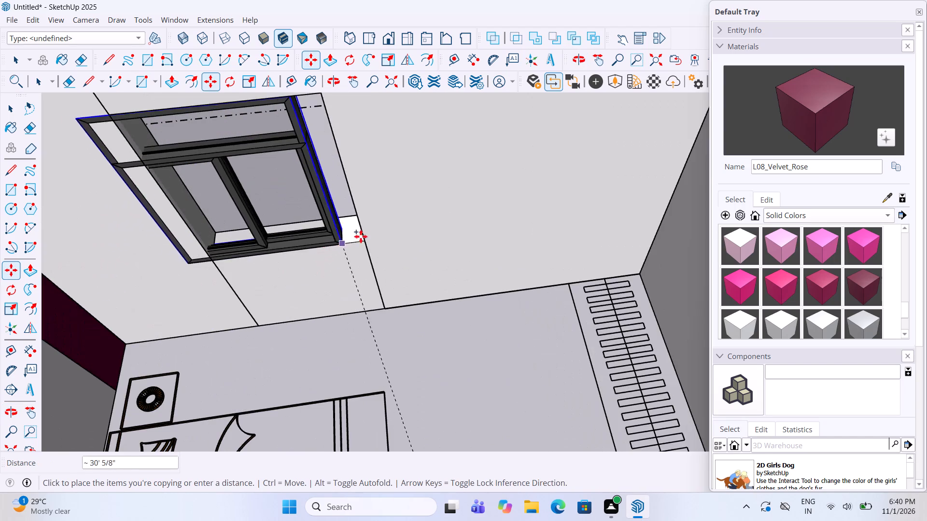
{"action": "left_click", "coordinate": [363, 240]}
Copy that bedroom window about 25' 5 1/4" along the wall to the far edge of the first living room opening.
{"action": "scroll", "coordinate": [363, 240], "scroll_direction": "down", "scroll_amount": 3}
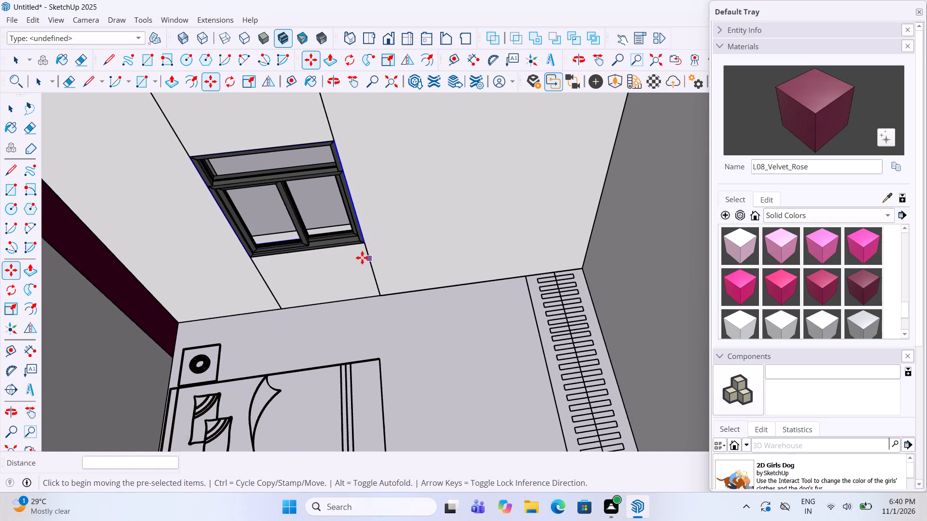
{"action": "middle_click_drag", "start_coordinate": [359, 256], "coordinate": [353, 251]}
{"action": "key", "text": "m"}
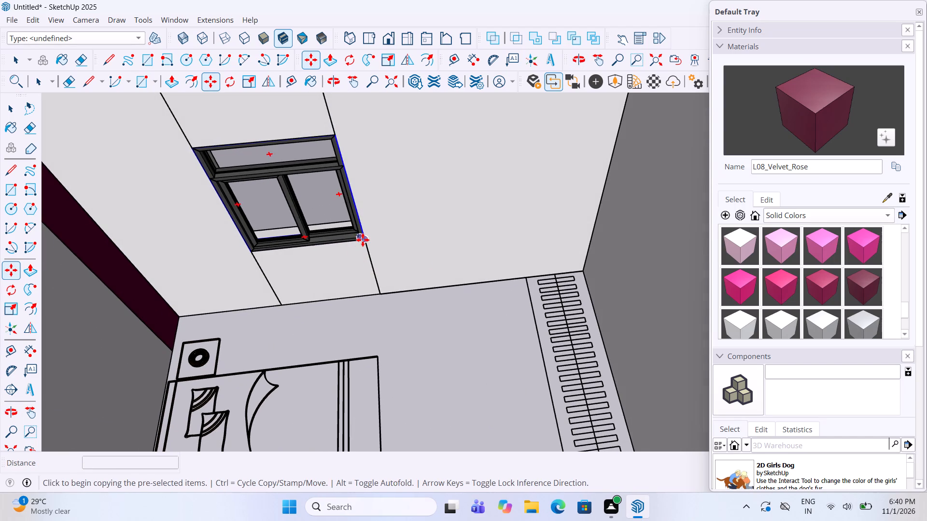
{"action": "left_click", "coordinate": [363, 240]}
{"action": "scroll", "coordinate": [298, 264], "scroll_direction": "down", "scroll_amount": 17}
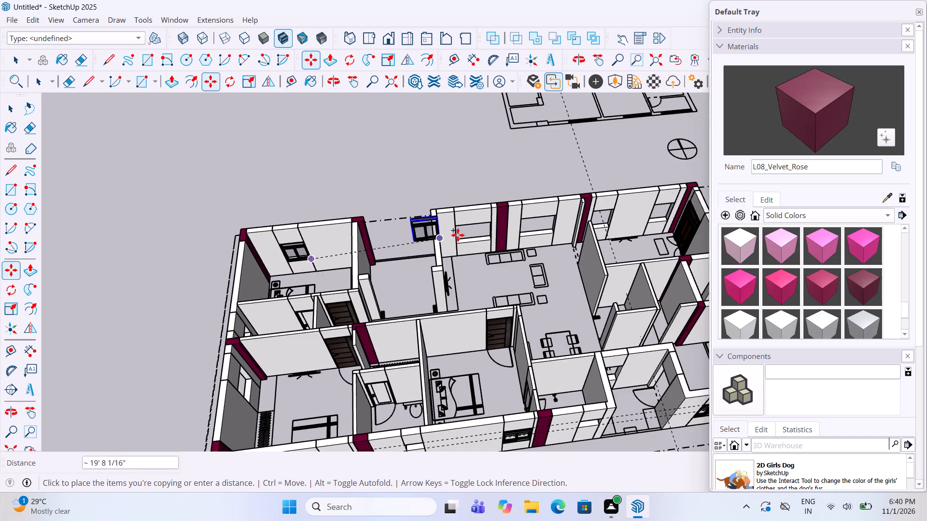
{"action": "scroll", "coordinate": [458, 235], "scroll_direction": "up", "scroll_amount": 5}
{"action": "scroll", "coordinate": [520, 225], "scroll_direction": "up", "scroll_amount": 12}
{"action": "scroll", "coordinate": [507, 272], "scroll_direction": "up", "scroll_amount": 4}
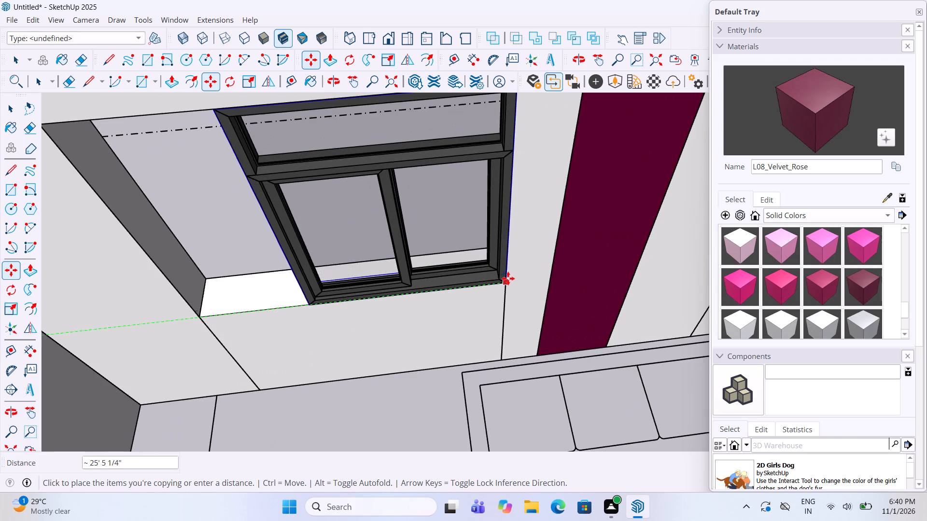
{"action": "left_click", "coordinate": [508, 279]}
Scale the living room window copy to about 1.56 along the green axis to fill the opening's width.
{"action": "key", "text": "s"}
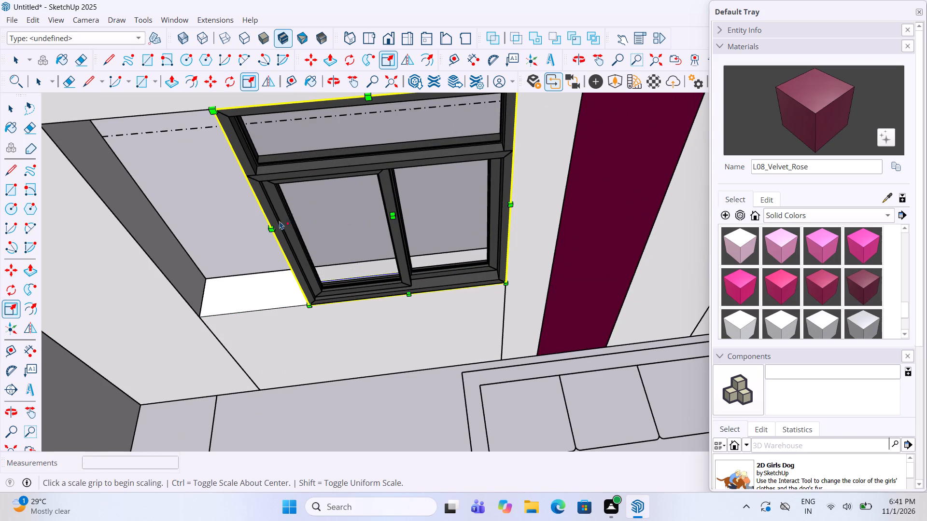
{"action": "left_click_drag", "start_coordinate": [277, 219], "coordinate": [134, 235]}
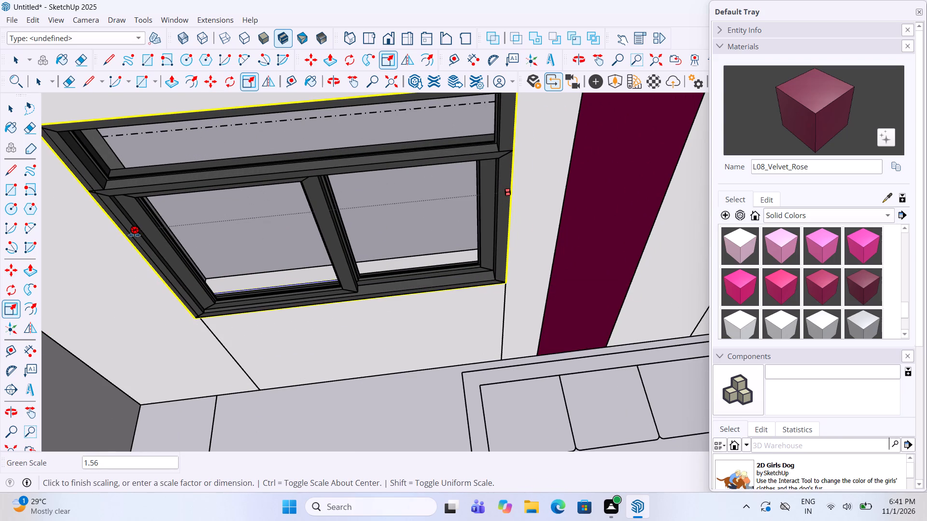
{"action": "left_click_drag", "start_coordinate": [134, 235], "coordinate": [135, 235]}
{"action": "scroll", "coordinate": [263, 304], "scroll_direction": "down", "scroll_amount": 4}
{"action": "middle_click_drag", "start_coordinate": [273, 300], "coordinate": [259, 219]}
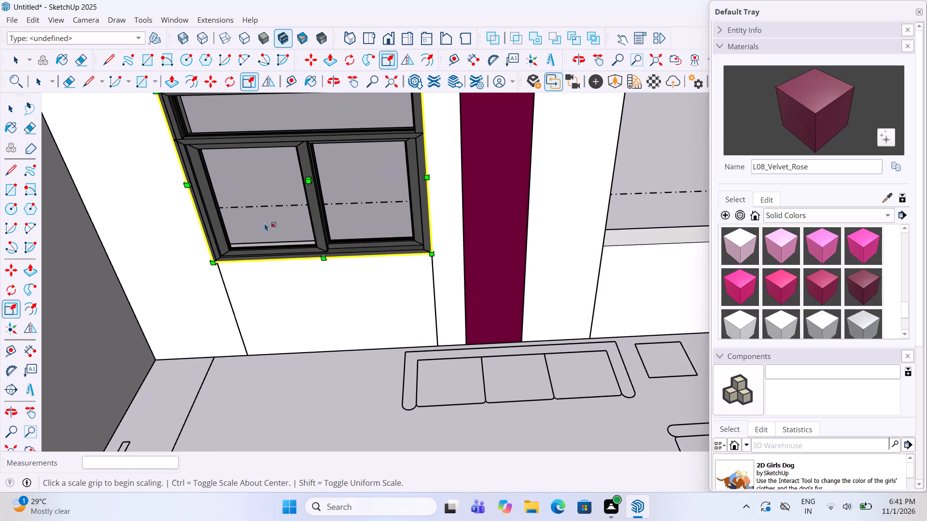
{"action": "key", "text": "space"}
Copy the widened window about 9' 1 11/16" into the second living room opening beyond the maroon column, and deselect it.
{"action": "scroll", "coordinate": [286, 347], "scroll_direction": "down", "scroll_amount": 5}
{"action": "scroll", "coordinate": [340, 202], "scroll_direction": "up", "scroll_amount": 1}
{"action": "key", "text": "m"}
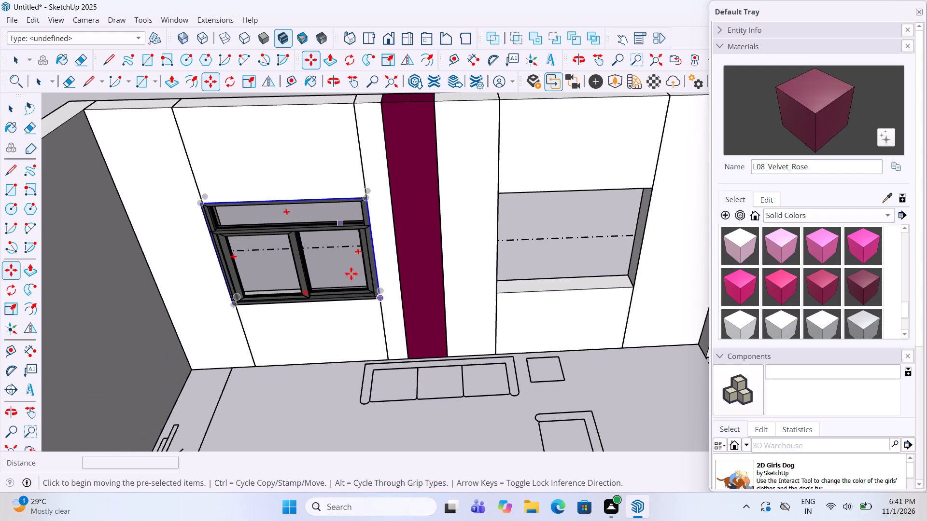
{"action": "left_click", "coordinate": [380, 302]}
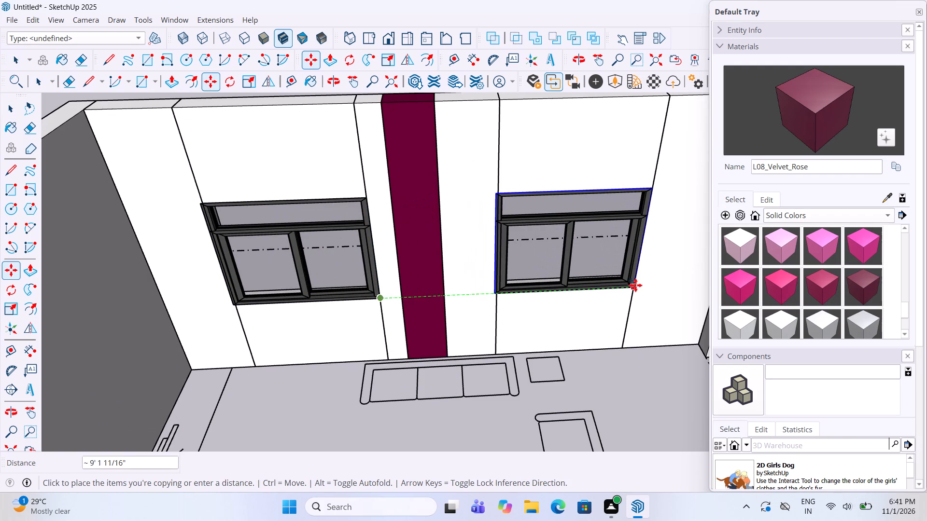
{"action": "left_click", "coordinate": [636, 285]}
{"action": "key", "text": "space"}
{"action": "left_click", "coordinate": [364, 387]}
{"action": "scroll", "coordinate": [265, 344], "scroll_direction": "down", "scroll_amount": 8}
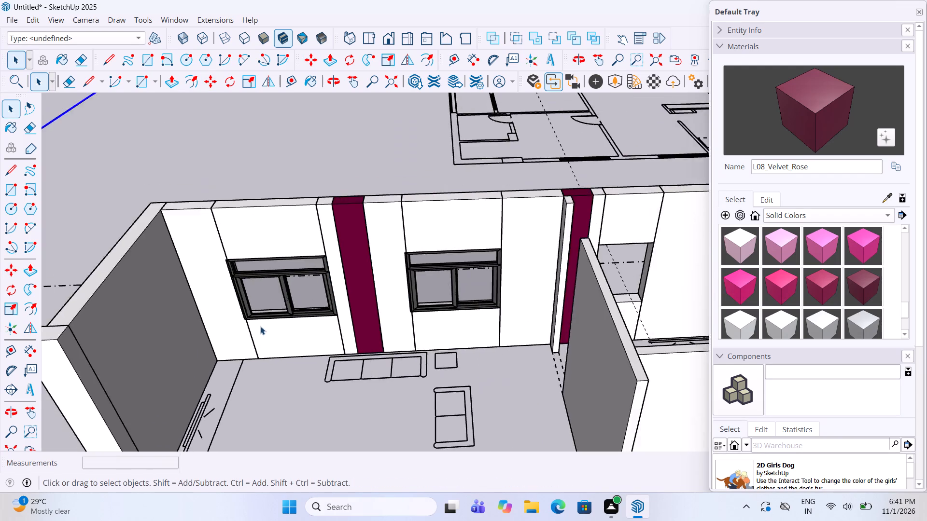
{"action": "scroll", "coordinate": [260, 326], "scroll_direction": "down", "scroll_amount": 3}
{"action": "left_click", "coordinate": [352, 213]}
Copy the narrow bedroom window about 42' 9 5/8" along the same wall into the opening past the second living room column.
{"action": "scroll", "coordinate": [352, 213], "scroll_direction": "down", "scroll_amount": 6}
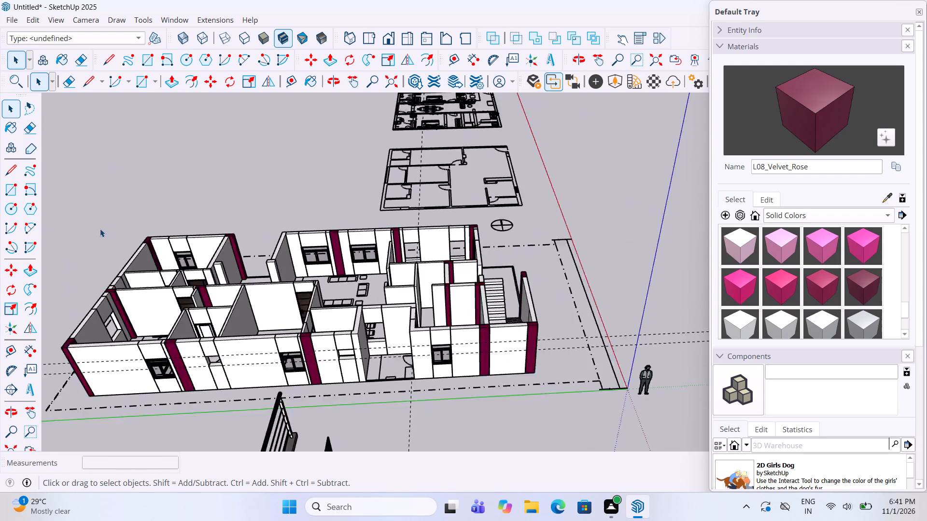
{"action": "scroll", "coordinate": [99, 229], "scroll_direction": "up", "scroll_amount": 4}
{"action": "left_click", "coordinate": [231, 267]}
{"action": "scroll", "coordinate": [231, 267], "scroll_direction": "up", "scroll_amount": 9}
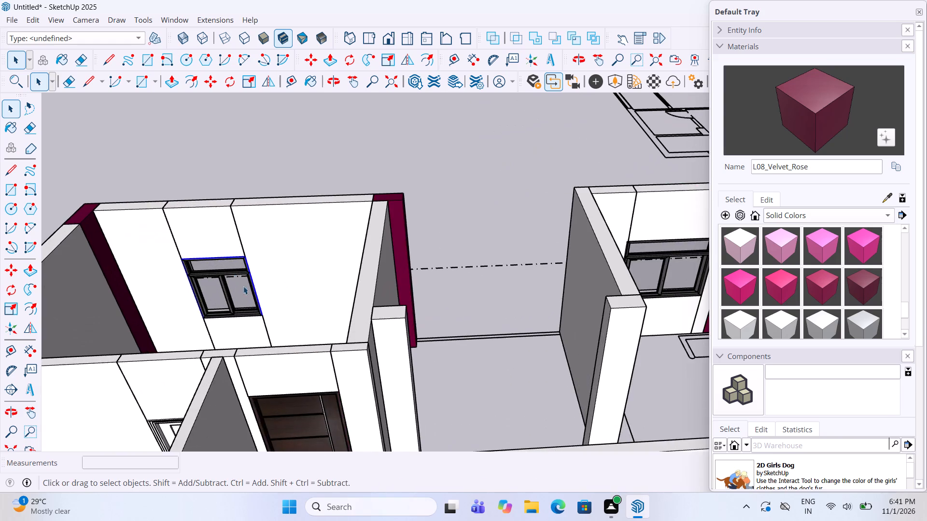
{"action": "key", "text": "m"}
{"action": "scroll", "coordinate": [253, 307], "scroll_direction": "up", "scroll_amount": 4}
{"action": "left_click", "coordinate": [266, 321]}
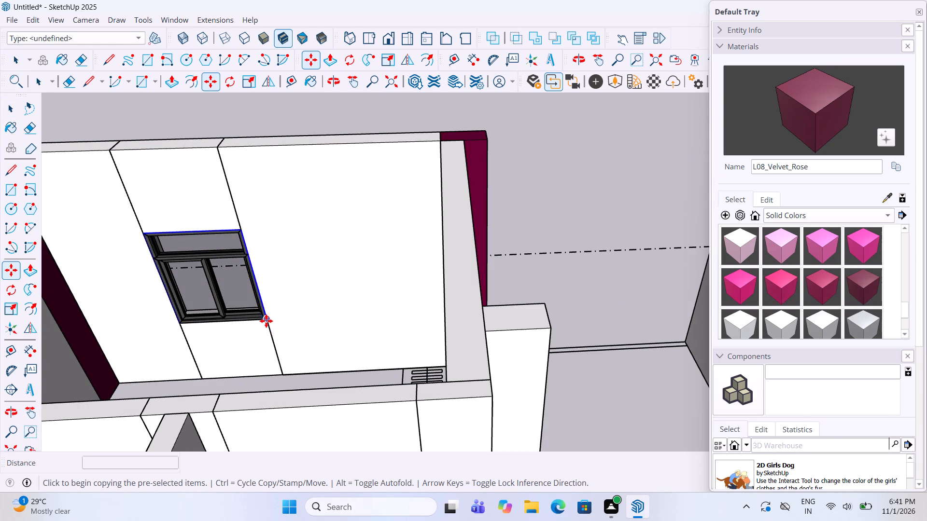
{"action": "scroll", "coordinate": [266, 321], "scroll_direction": "down", "scroll_amount": 19}
{"action": "scroll", "coordinate": [456, 280], "scroll_direction": "up", "scroll_amount": 10}
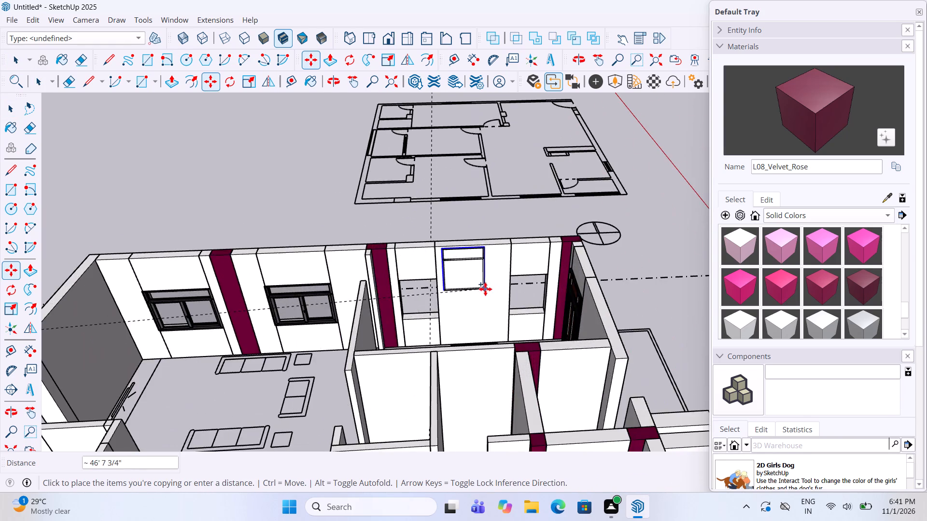
{"action": "scroll", "coordinate": [477, 311], "scroll_direction": "up", "scroll_amount": 12}
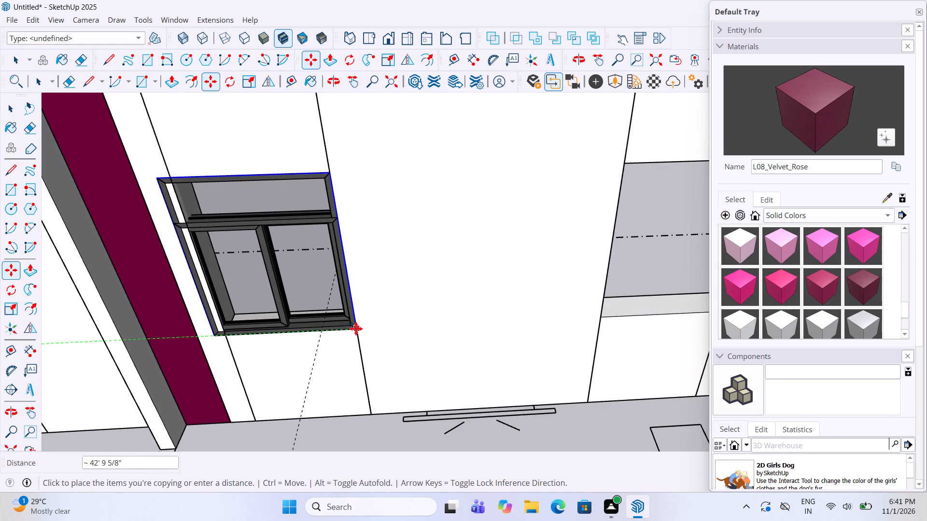
{"action": "left_click", "coordinate": [357, 329]}
Scale the copied window slightly narrower so its frame meets the opening's near edge, and deselect it.
{"action": "key", "text": "s"}
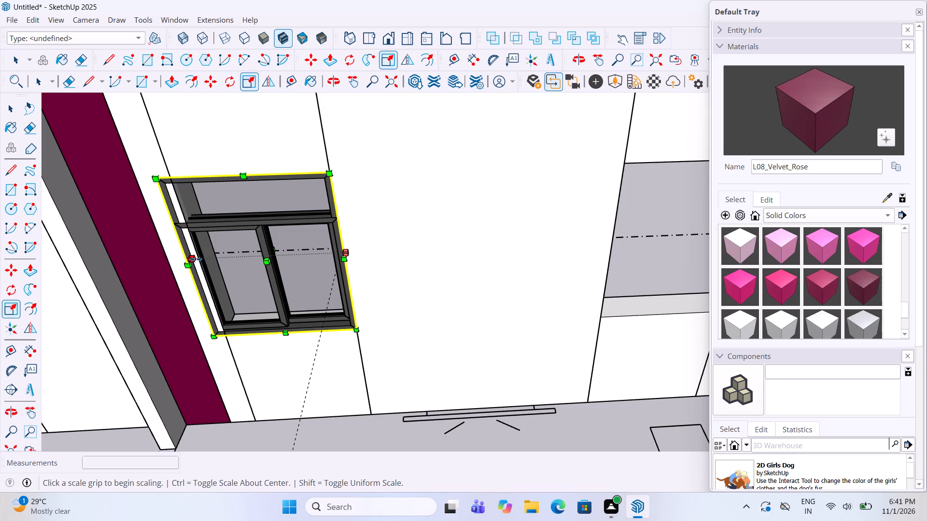
{"action": "left_click_drag", "start_coordinate": [196, 259], "coordinate": [202, 259]}
{"action": "key", "text": "space"}
{"action": "left_click", "coordinate": [278, 401]}
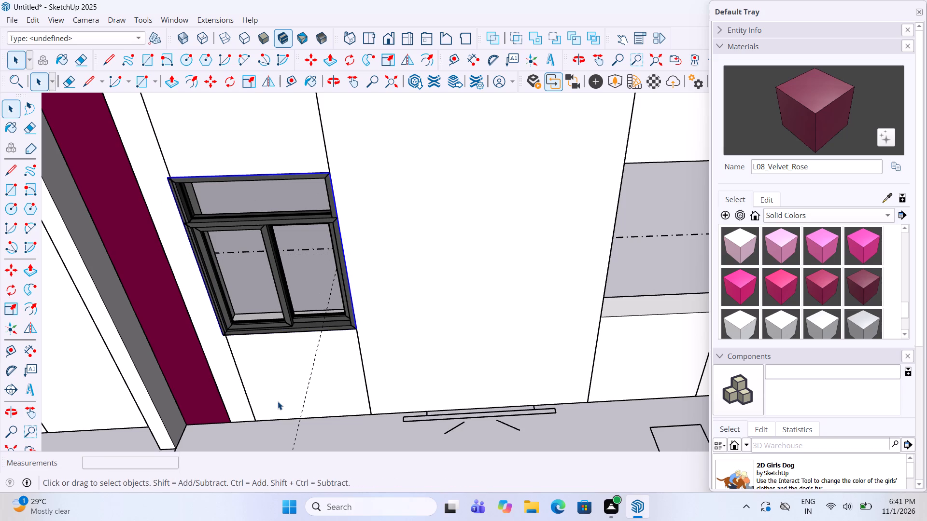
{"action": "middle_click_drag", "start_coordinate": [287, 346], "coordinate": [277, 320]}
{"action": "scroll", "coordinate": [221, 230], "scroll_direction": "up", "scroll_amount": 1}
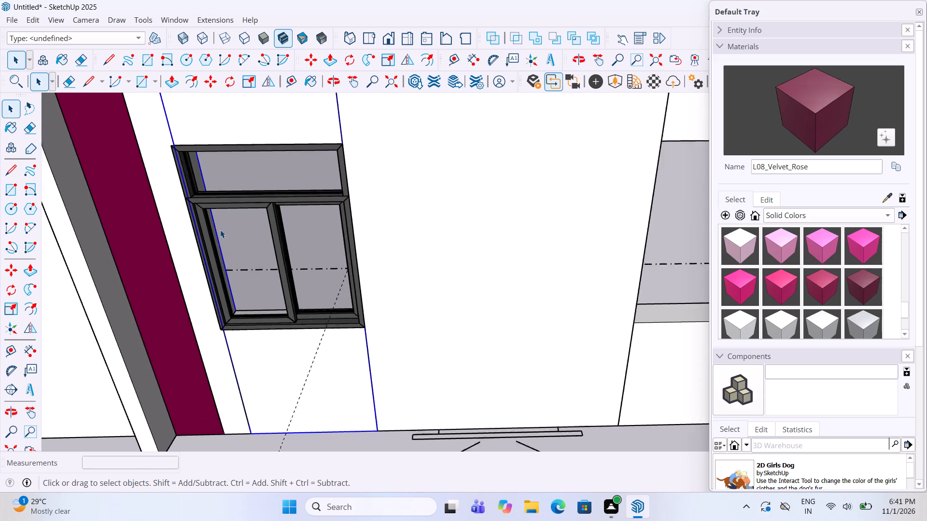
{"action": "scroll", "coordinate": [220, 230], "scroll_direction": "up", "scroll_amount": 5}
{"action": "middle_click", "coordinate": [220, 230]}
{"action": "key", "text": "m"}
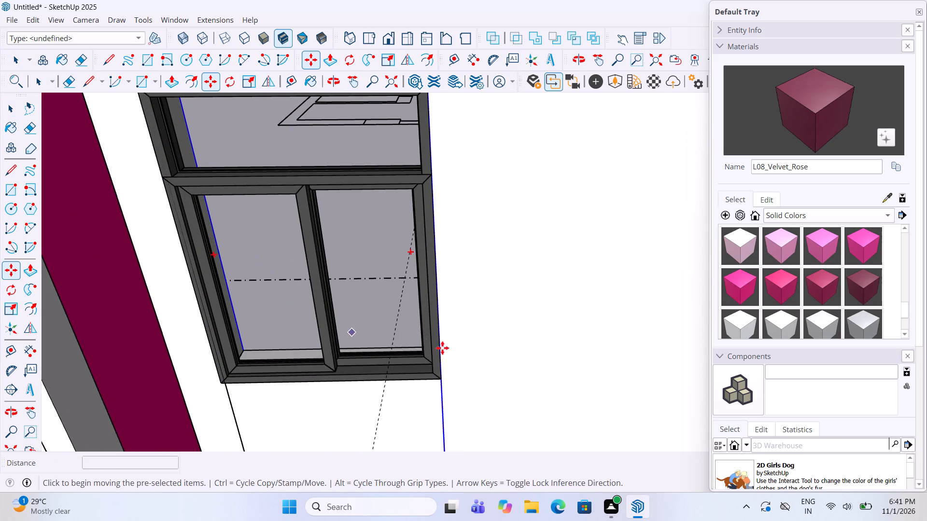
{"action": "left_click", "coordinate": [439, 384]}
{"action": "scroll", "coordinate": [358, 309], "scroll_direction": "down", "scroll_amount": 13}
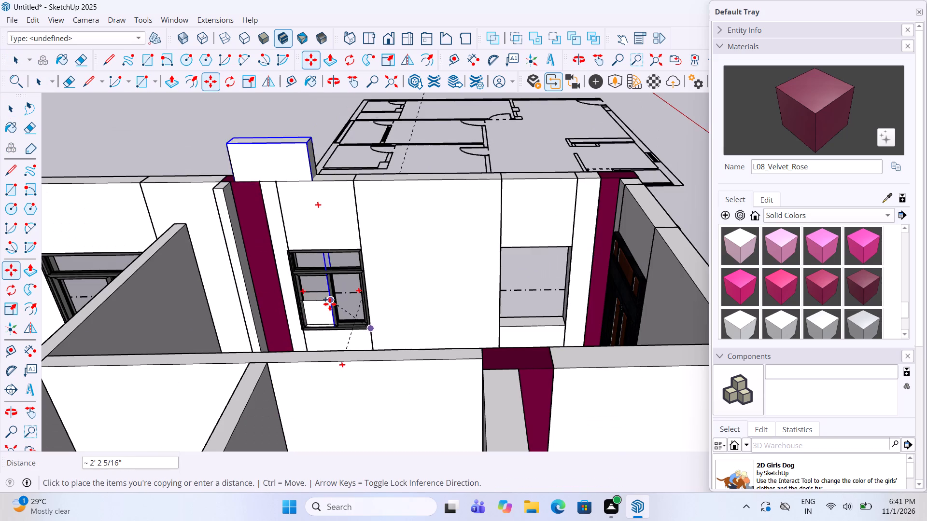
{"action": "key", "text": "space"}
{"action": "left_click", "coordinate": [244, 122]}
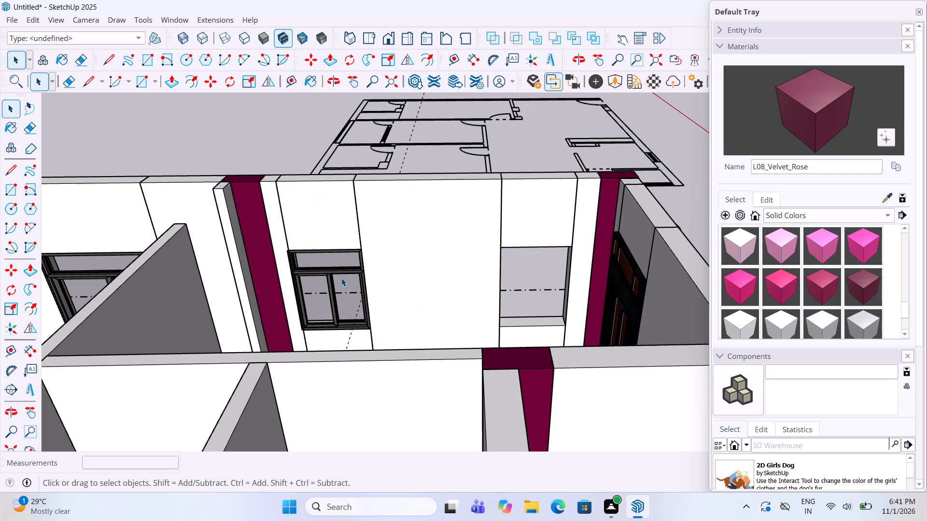
Copy the narrowed window about 8' 9 11/16" along the wall into the last opening beside the end column, and deselect it.
{"action": "left_click", "coordinate": [351, 298]}
{"action": "key", "text": "m"}
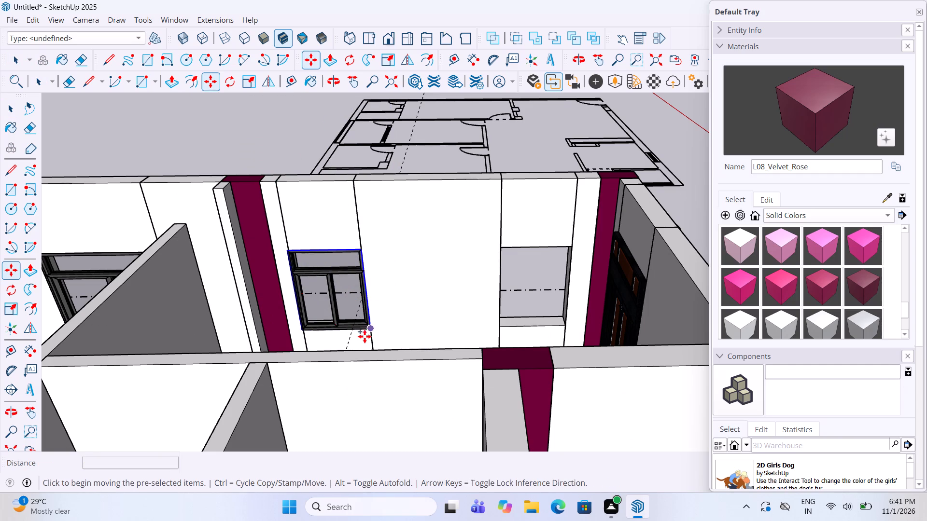
{"action": "left_click", "coordinate": [370, 332]}
{"action": "scroll", "coordinate": [532, 327], "scroll_direction": "up", "scroll_amount": 4}
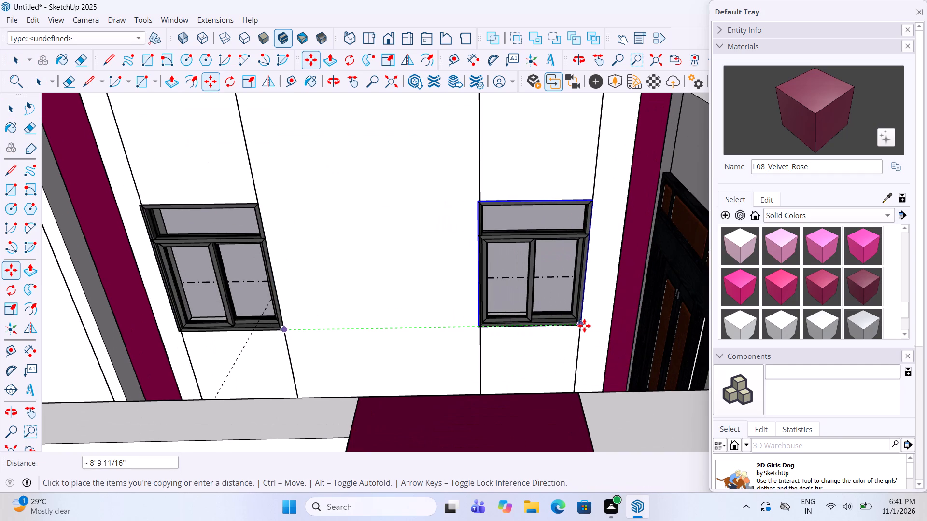
{"action": "left_click", "coordinate": [584, 326]}
{"action": "key", "text": "space"}
{"action": "left_click", "coordinate": [388, 366]}
{"action": "scroll", "coordinate": [388, 351], "scroll_direction": "down", "scroll_amount": 10}
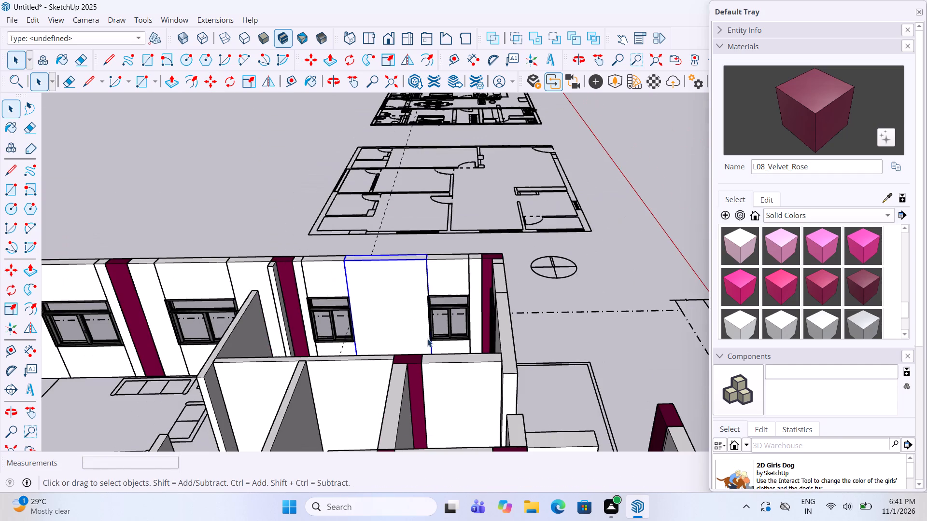
{"action": "left_click", "coordinate": [632, 241]}
Copy the corner bedroom's window about 36' 1/4" out onto the open ground beyond the house.
{"action": "scroll", "coordinate": [632, 241], "scroll_direction": "down", "scroll_amount": 4}
{"action": "middle_click_drag", "start_coordinate": [632, 241], "coordinate": [213, 280]}
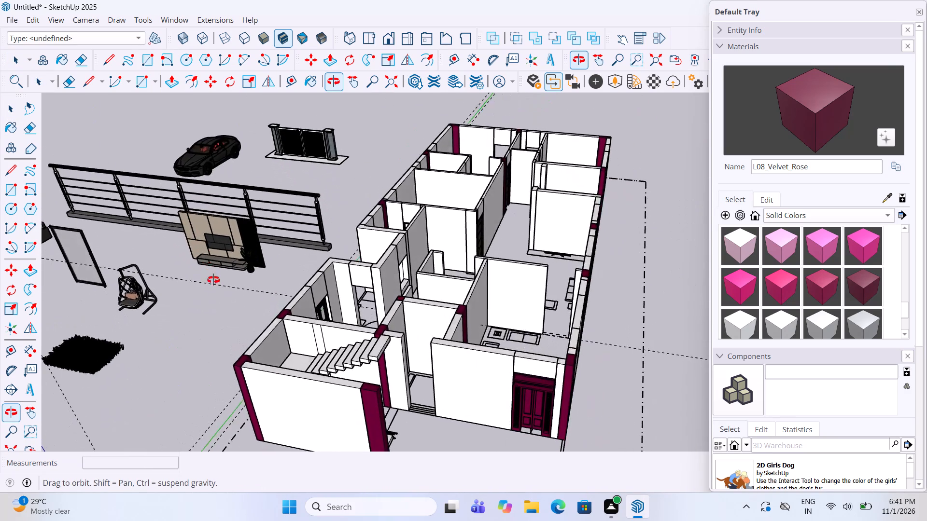
{"action": "middle_click_drag", "start_coordinate": [213, 280], "coordinate": [619, 288]}
{"action": "scroll", "coordinate": [512, 253], "scroll_direction": "down", "scroll_amount": 7}
{"action": "middle_click_drag", "start_coordinate": [175, 318], "coordinate": [289, 291]}
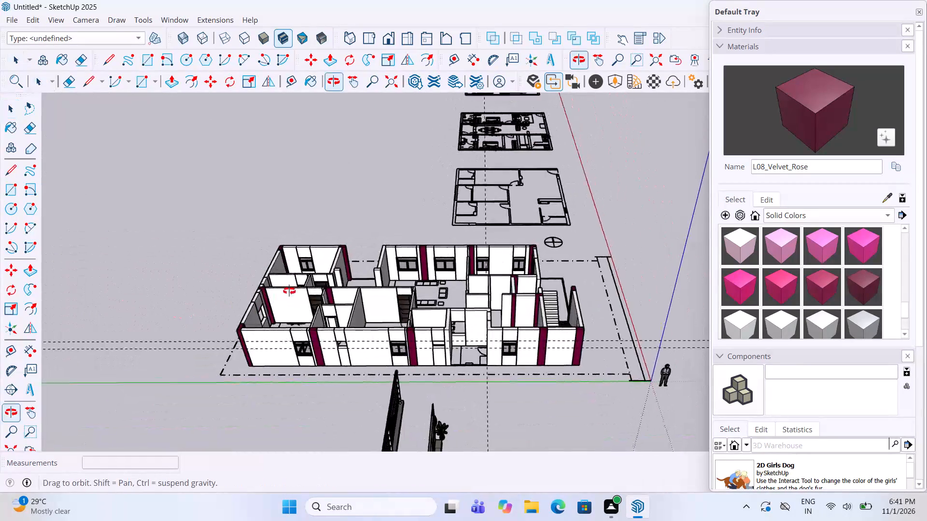
{"action": "middle_click_drag", "start_coordinate": [289, 291], "coordinate": [535, 311]}
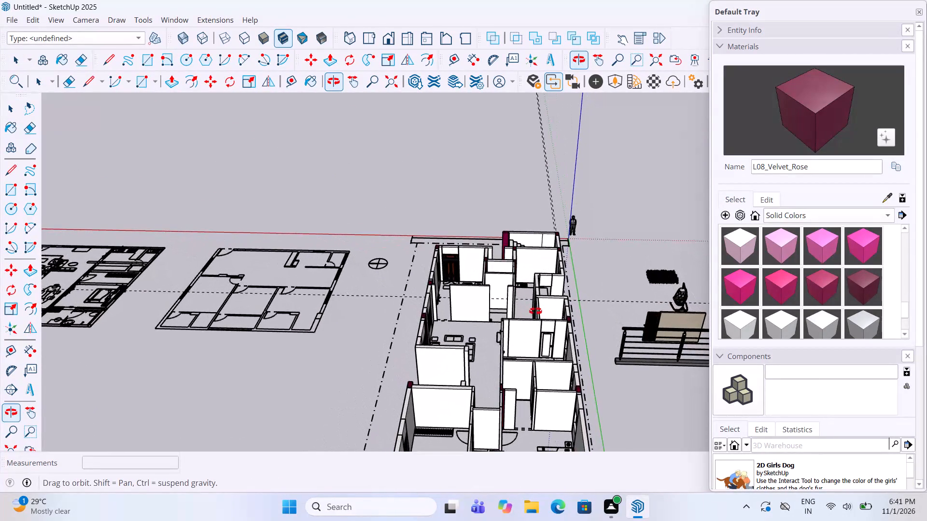
{"action": "middle_click_drag", "start_coordinate": [535, 311], "coordinate": [531, 308]}
{"action": "scroll", "coordinate": [480, 259], "scroll_direction": "down", "scroll_amount": 5}
{"action": "middle_click_drag", "start_coordinate": [428, 344], "coordinate": [634, 293]}
{"action": "scroll", "coordinate": [573, 325], "scroll_direction": "up", "scroll_amount": 4}
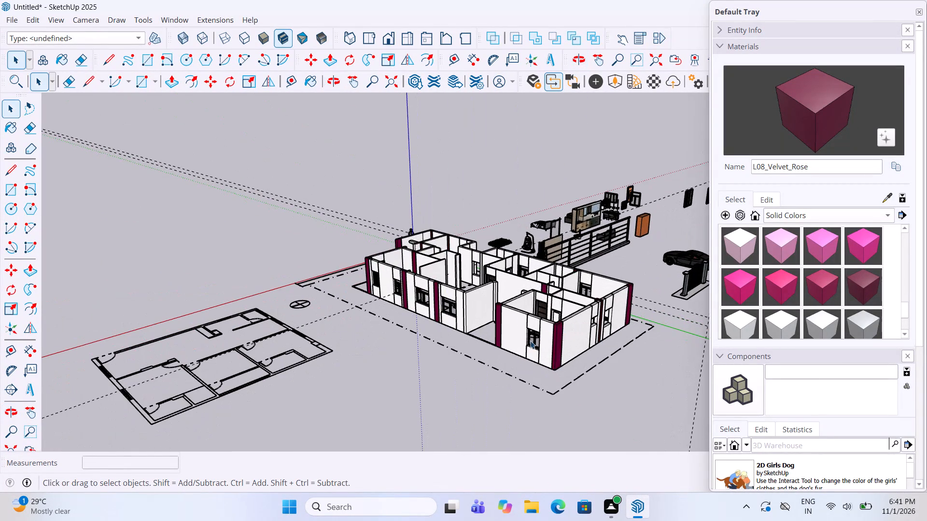
{"action": "left_click", "coordinate": [530, 342]}
{"action": "key", "text": "m"}
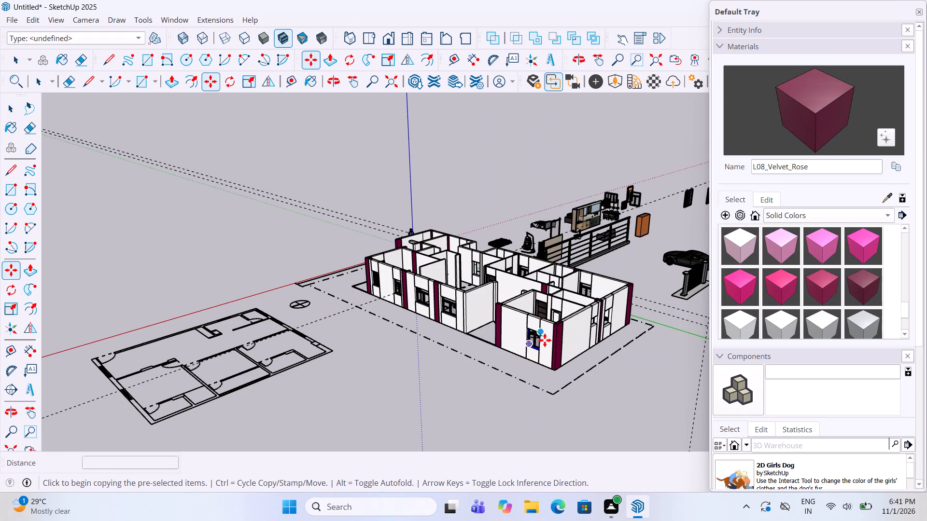
{"action": "left_click", "coordinate": [545, 340]}
{"action": "scroll", "coordinate": [476, 313], "scroll_direction": "down", "scroll_amount": 6}
{"action": "scroll", "coordinate": [557, 396], "scroll_direction": "up", "scroll_amount": 8}
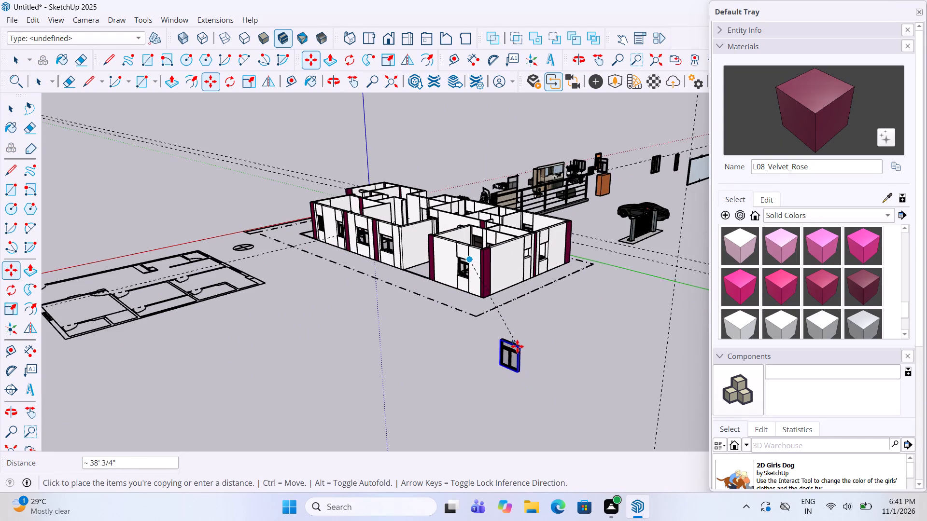
{"action": "left_click", "coordinate": [516, 340]}
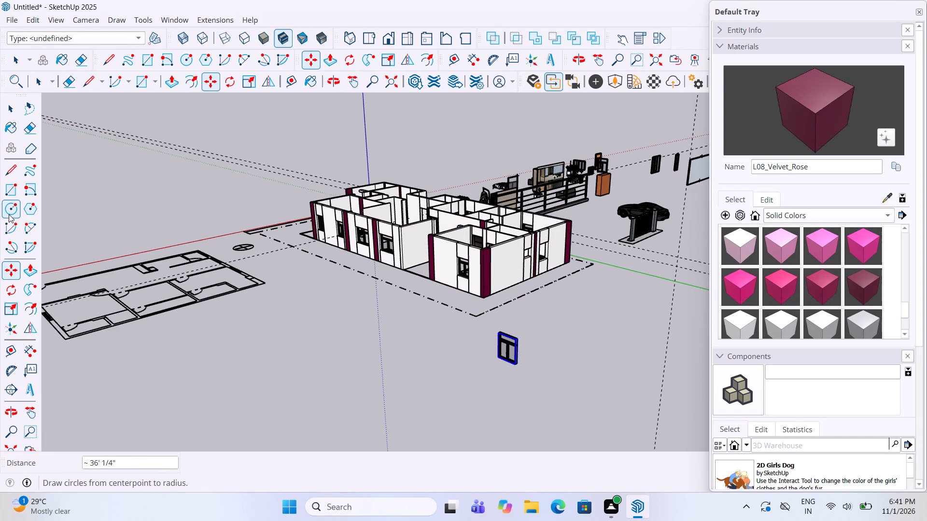
Rotate the window copy on the open ground about a quarter turn horizontally so it faces the same way as the end wall.
{"action": "left_click", "coordinate": [8, 288]}
{"action": "left_click", "coordinate": [465, 376]}
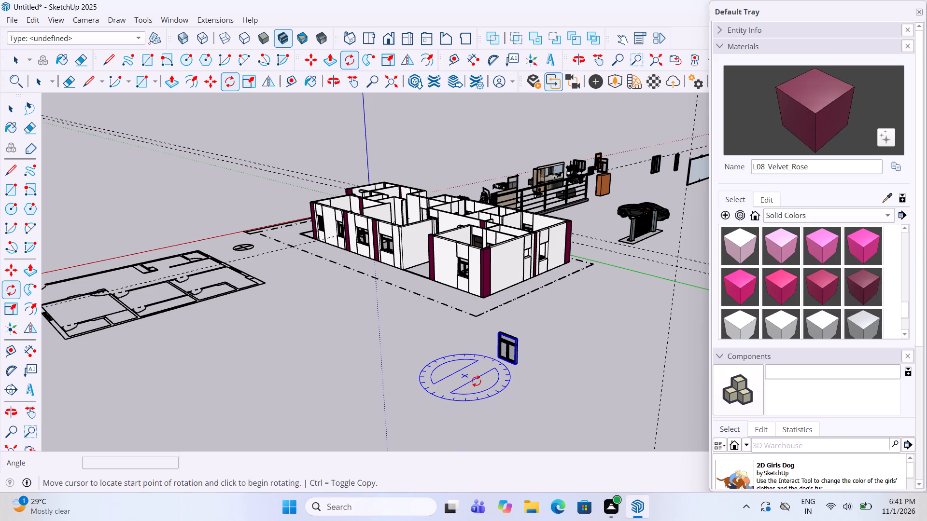
{"action": "left_click", "coordinate": [478, 383]}
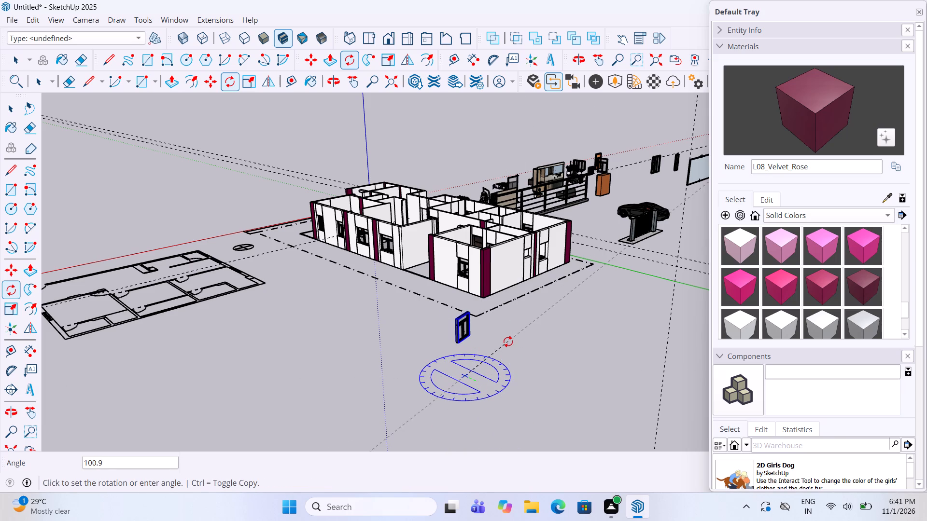
{"action": "left_click", "coordinate": [526, 346]}
{"action": "key", "text": "space"}
Move the rotated window about 39' 10" into the end wall's larger opening, align its lower corner with the opening's corner, and deselect it.
{"action": "key", "text": "m"}
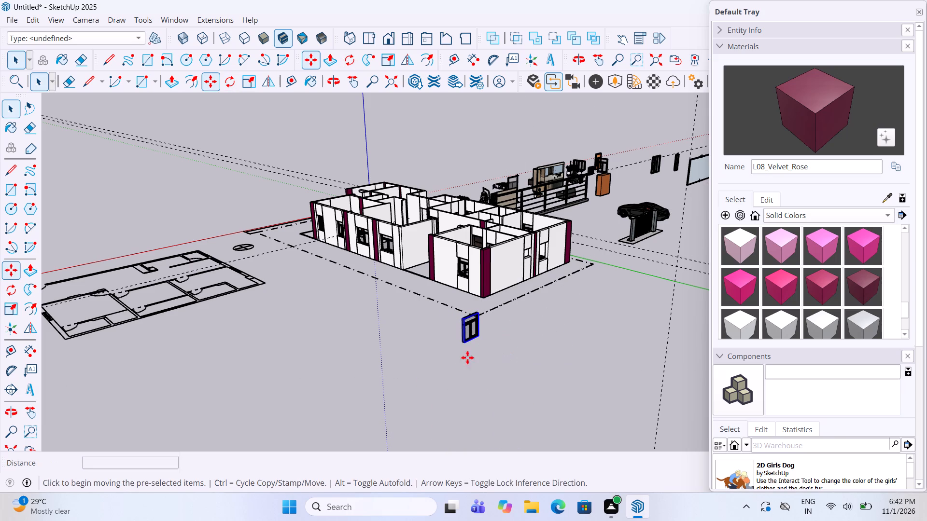
{"action": "left_click", "coordinate": [459, 346]}
{"action": "scroll", "coordinate": [542, 265], "scroll_direction": "up", "scroll_amount": 11}
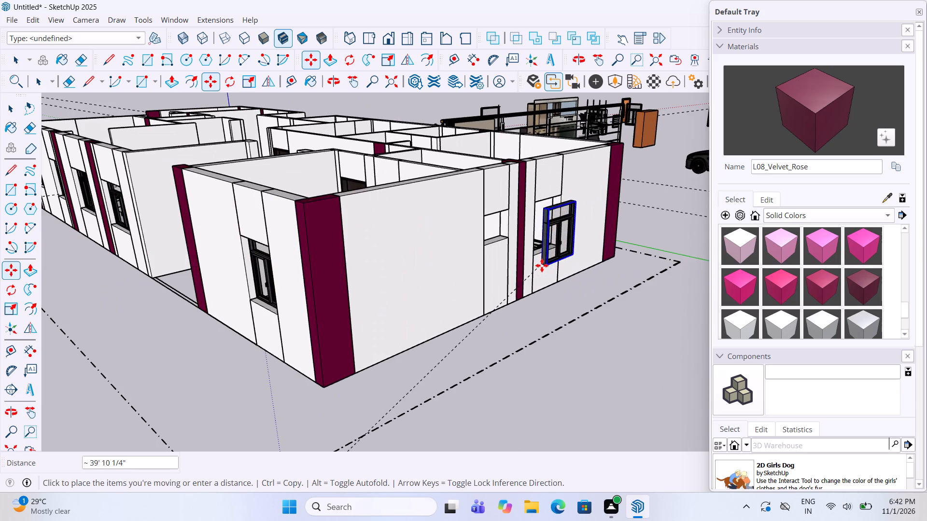
{"action": "left_click", "coordinate": [531, 254]}
{"action": "middle_click_drag", "start_coordinate": [572, 255], "coordinate": [455, 281]}
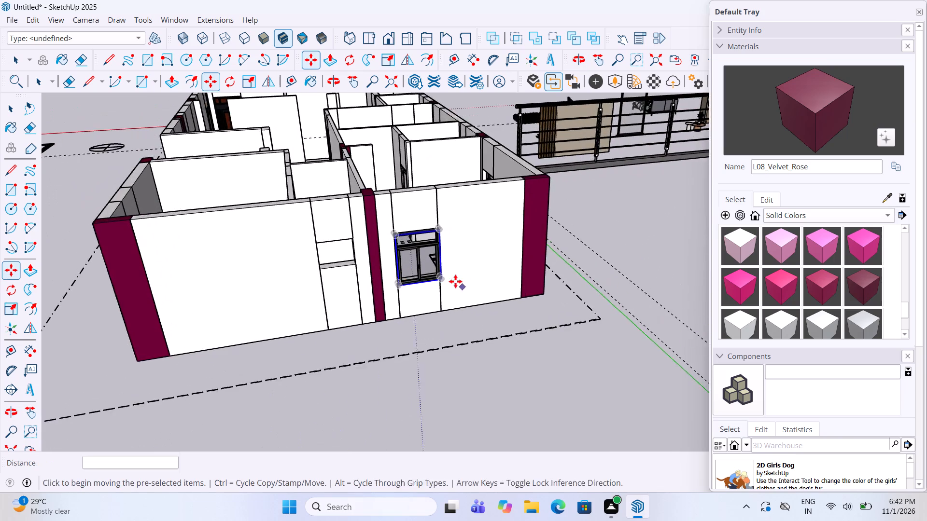
{"action": "scroll", "coordinate": [383, 271], "scroll_direction": "up", "scroll_amount": 17}
{"action": "left_click", "coordinate": [412, 295]}
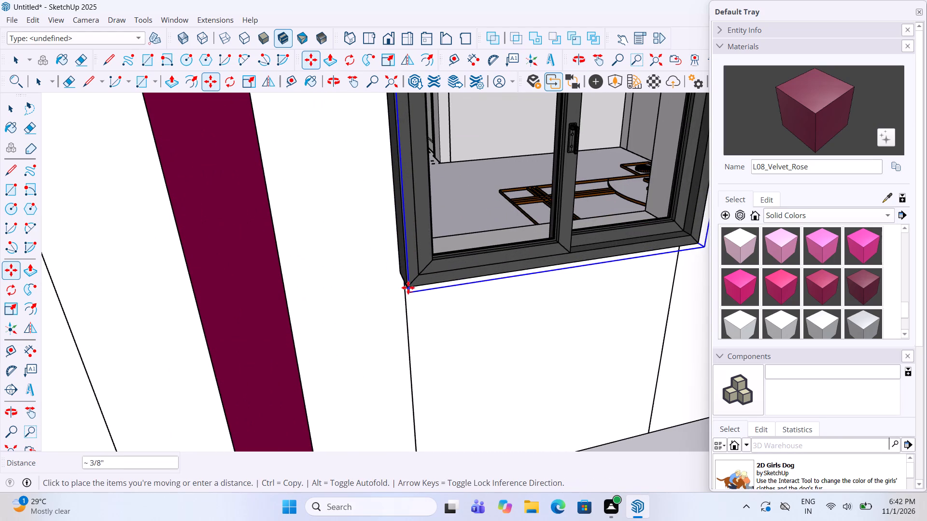
{"action": "left_click", "coordinate": [405, 277]}
{"action": "scroll", "coordinate": [401, 304], "scroll_direction": "down", "scroll_amount": 11}
{"action": "key", "text": "space"}
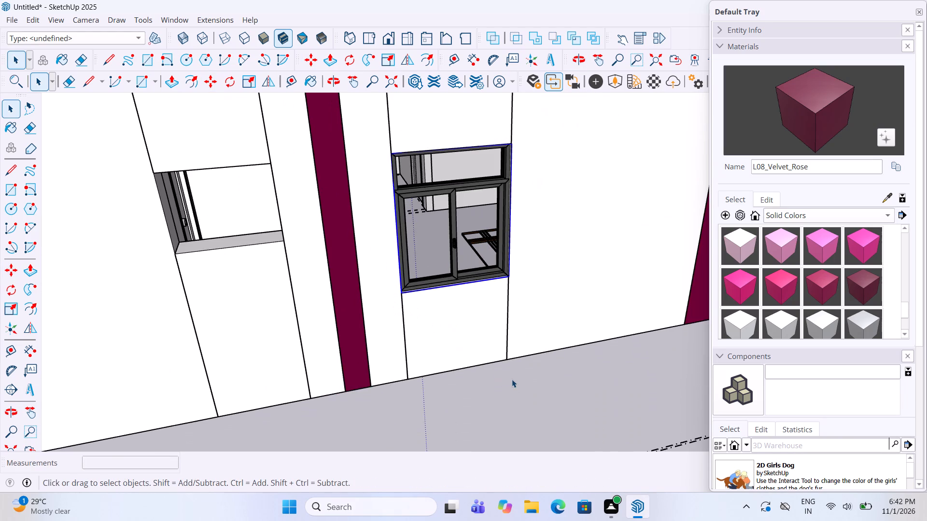
{"action": "left_click", "coordinate": [512, 379]}
Copy the louvred window from beside the potted plants about 131' 2 3/8" to the lower corner of the end wall's small opening.
{"action": "scroll", "coordinate": [474, 363], "scroll_direction": "down", "scroll_amount": 12}
{"action": "middle_click_drag", "start_coordinate": [487, 181], "coordinate": [468, 293]}
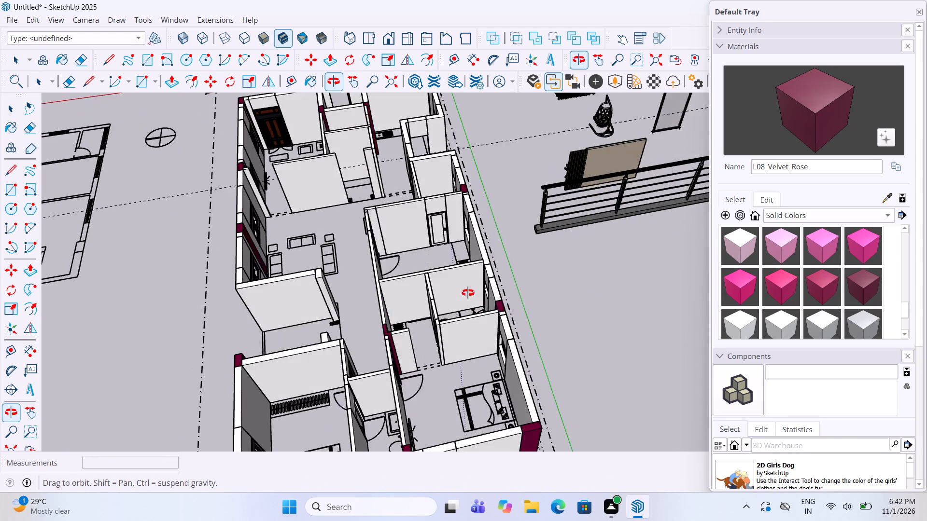
{"action": "middle_click_drag", "start_coordinate": [468, 293], "coordinate": [675, 264]}
{"action": "scroll", "coordinate": [675, 264], "scroll_direction": "down", "scroll_amount": 6}
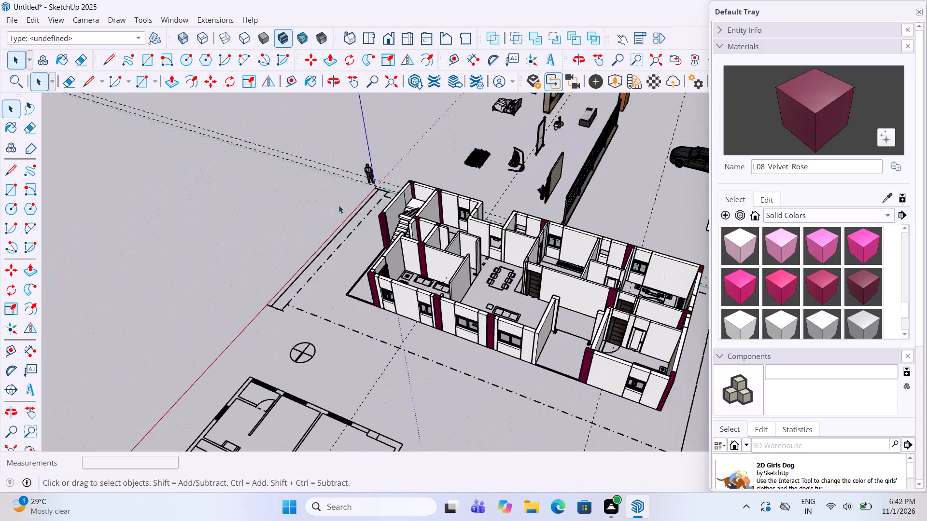
{"action": "middle_click_drag", "start_coordinate": [361, 209], "coordinate": [562, 211]}
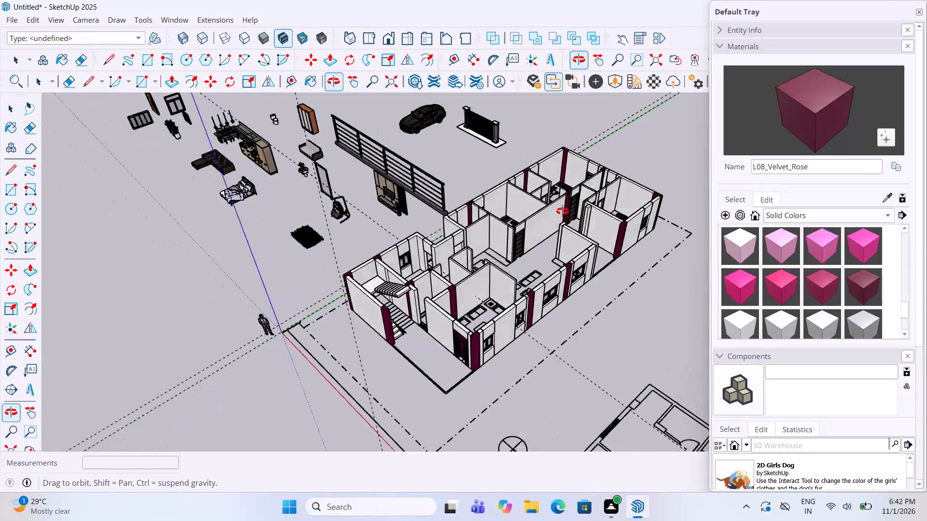
{"action": "middle_click_drag", "start_coordinate": [562, 211], "coordinate": [306, 213]}
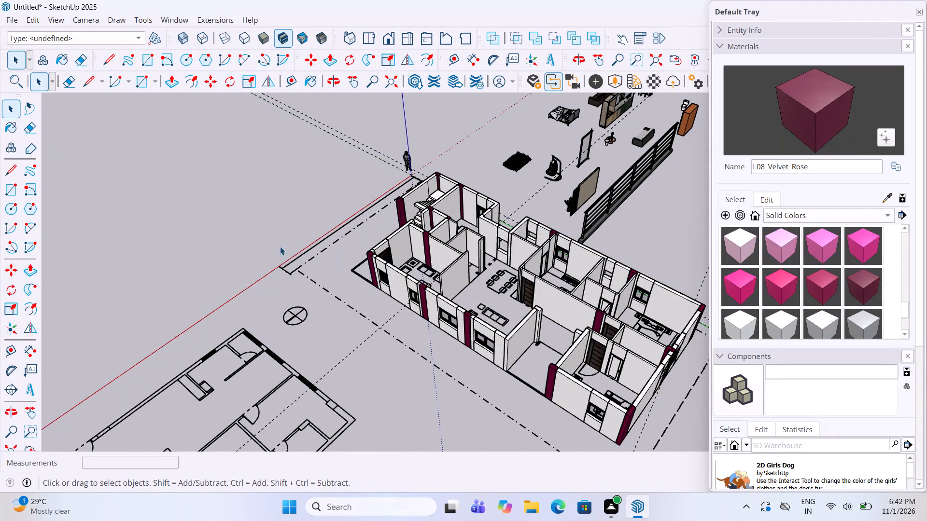
{"action": "middle_click_drag", "start_coordinate": [261, 244], "coordinate": [741, 296]}
{"action": "scroll", "coordinate": [582, 271], "scroll_direction": "down", "scroll_amount": 7}
{"action": "scroll", "coordinate": [302, 284], "scroll_direction": "up", "scroll_amount": 8}
{"action": "middle_click_drag", "start_coordinate": [301, 284], "coordinate": [301, 283]}
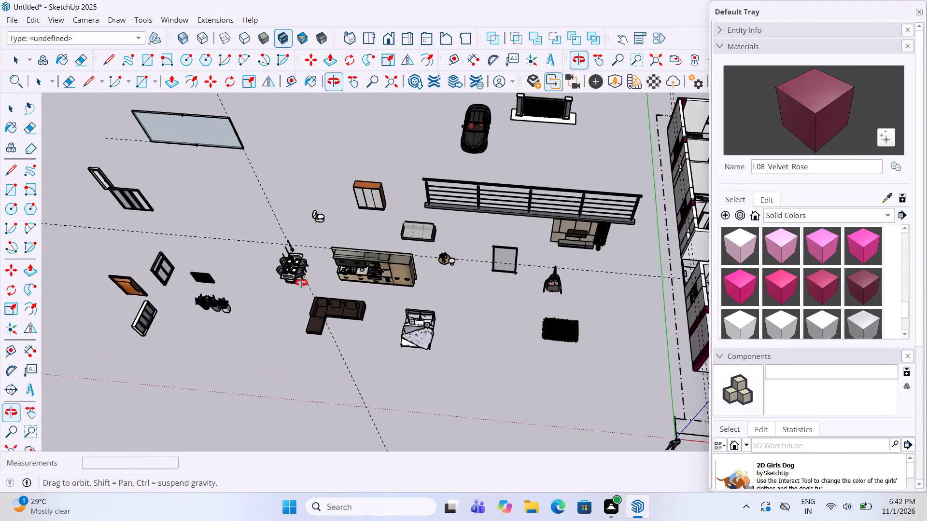
{"action": "middle_click_drag", "start_coordinate": [301, 283], "coordinate": [413, 162]}
{"action": "scroll", "coordinate": [416, 186], "scroll_direction": "down", "scroll_amount": 7}
{"action": "scroll", "coordinate": [277, 241], "scroll_direction": "up", "scroll_amount": 4}
{"action": "scroll", "coordinate": [338, 236], "scroll_direction": "up", "scroll_amount": 6}
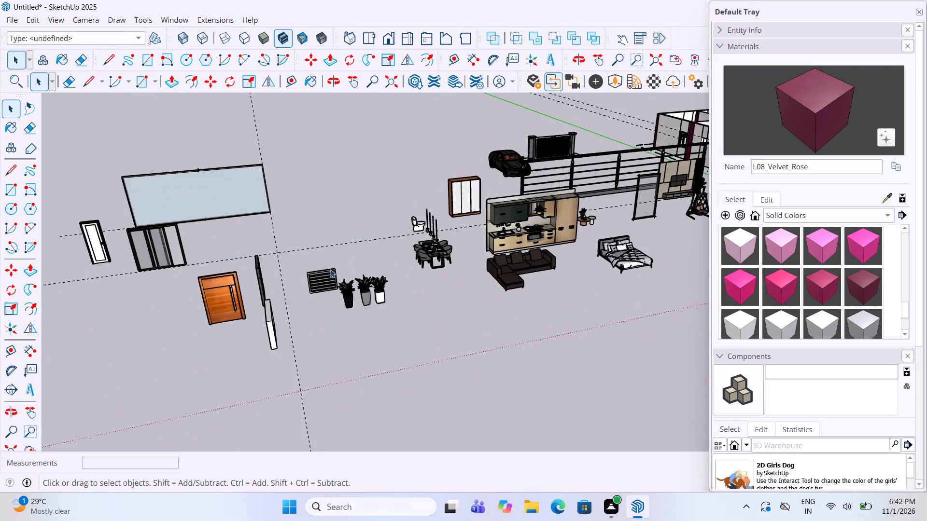
{"action": "scroll", "coordinate": [329, 273], "scroll_direction": "up", "scroll_amount": 4}
{"action": "left_click", "coordinate": [318, 290]}
{"action": "key", "text": "m"}
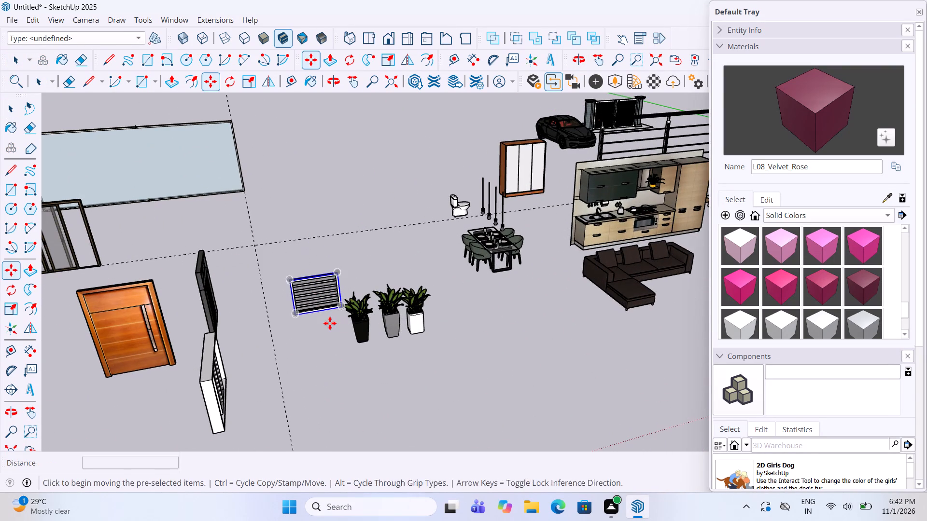
{"action": "scroll", "coordinate": [341, 314], "scroll_direction": "up", "scroll_amount": 5}
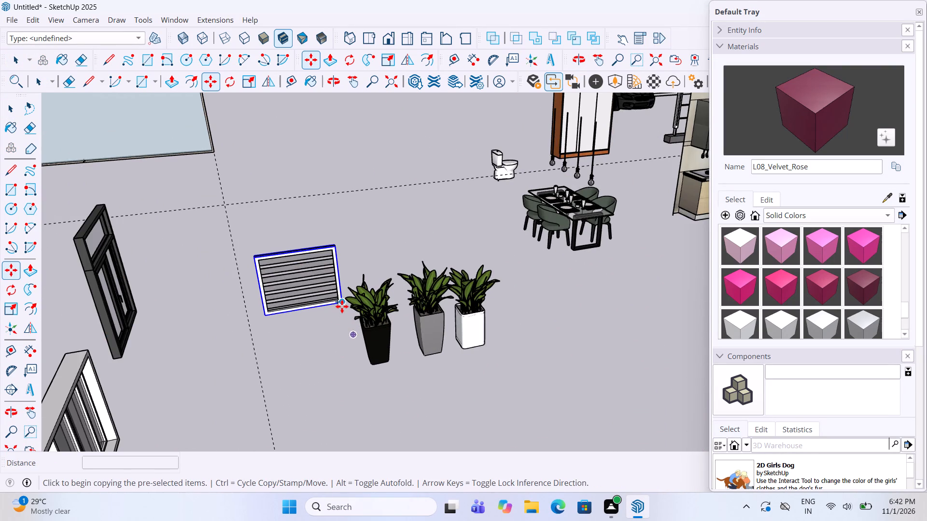
{"action": "left_click", "coordinate": [342, 306]}
{"action": "scroll", "coordinate": [219, 293], "scroll_direction": "down", "scroll_amount": 20}
{"action": "scroll", "coordinate": [219, 293], "scroll_direction": "down", "scroll_amount": 4}
{"action": "scroll", "coordinate": [500, 243], "scroll_direction": "up", "scroll_amount": 3}
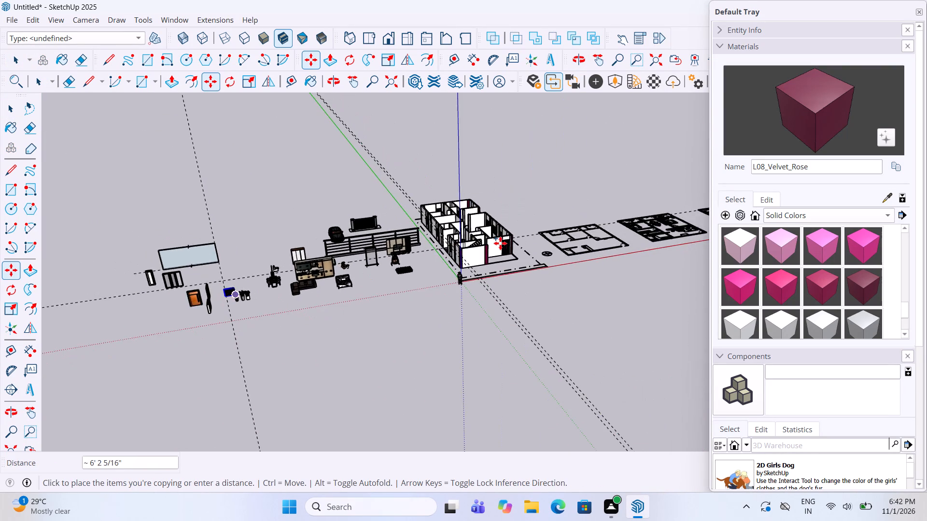
{"action": "scroll", "coordinate": [500, 243], "scroll_direction": "up", "scroll_amount": 9}
{"action": "scroll", "coordinate": [516, 175], "scroll_direction": "up", "scroll_amount": 5}
{"action": "middle_click_drag", "start_coordinate": [516, 175], "coordinate": [510, 177]}
{"action": "scroll", "coordinate": [507, 194], "scroll_direction": "down", "scroll_amount": 5}
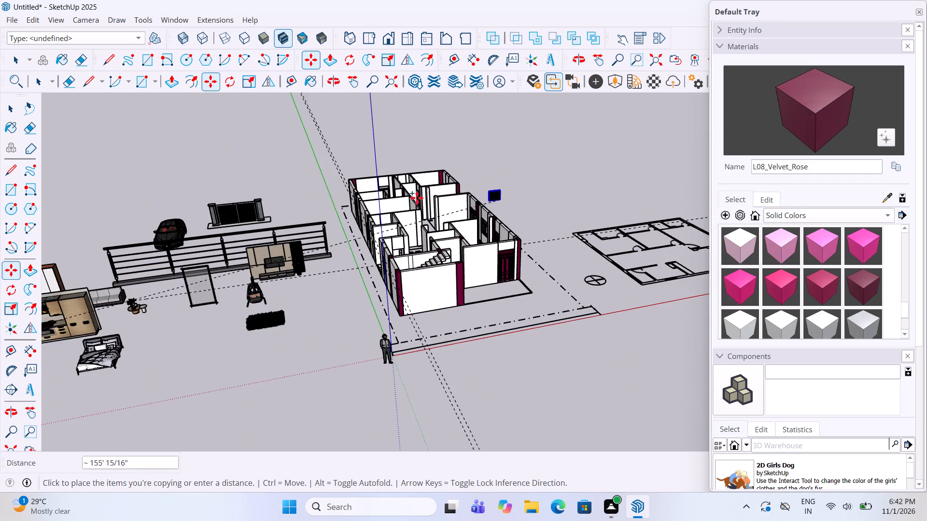
{"action": "middle_click_drag", "start_coordinate": [316, 175], "coordinate": [926, 161]}
{"action": "scroll", "coordinate": [704, 243], "scroll_direction": "up", "scroll_amount": 4}
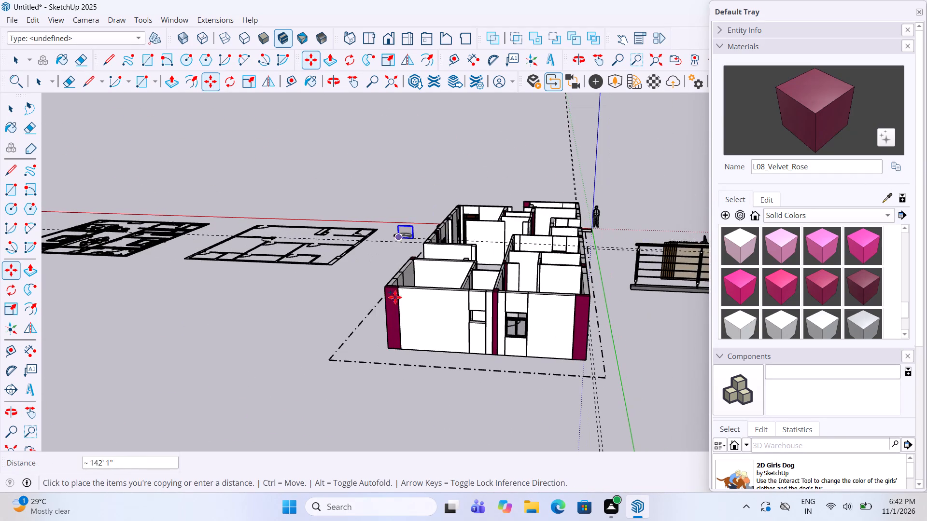
{"action": "scroll", "coordinate": [392, 300], "scroll_direction": "up", "scroll_amount": 5}
{"action": "scroll", "coordinate": [494, 305], "scroll_direction": "up", "scroll_amount": 4}
{"action": "scroll", "coordinate": [562, 366], "scroll_direction": "up", "scroll_amount": 9}
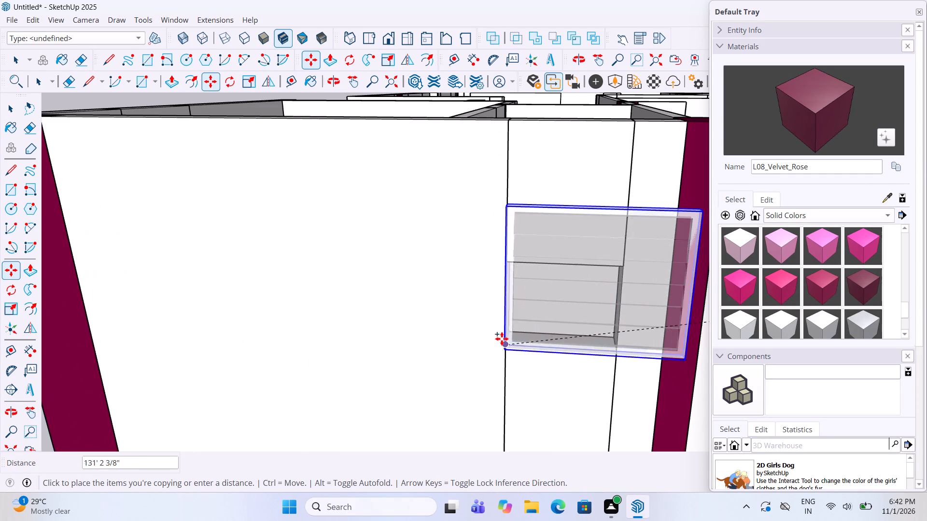
{"action": "left_click", "coordinate": [509, 340]}
Scale the copied louvred window uniformly to about 0.64 so it roughly matches the small opening.
{"action": "key", "text": "s"}
{"action": "scroll", "coordinate": [457, 343], "scroll_direction": "down", "scroll_amount": 4}
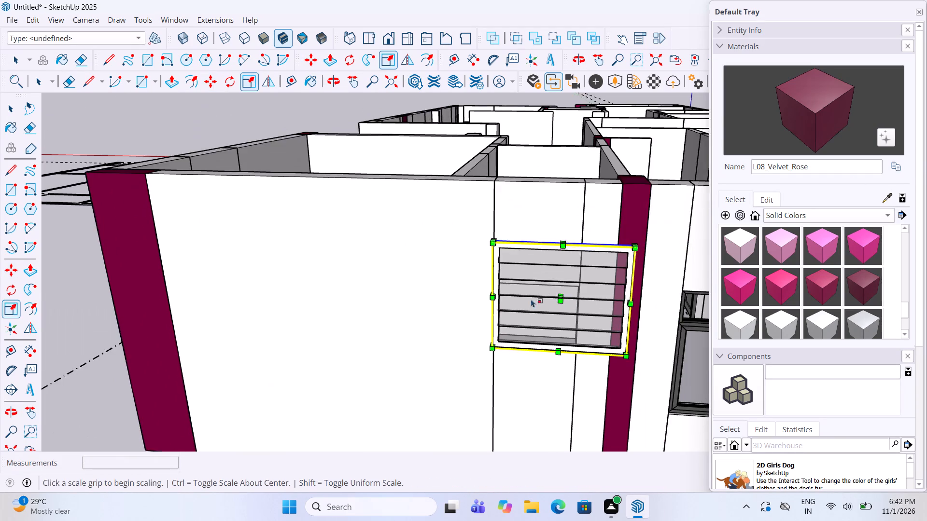
{"action": "left_click_drag", "start_coordinate": [614, 258], "coordinate": [573, 303]}
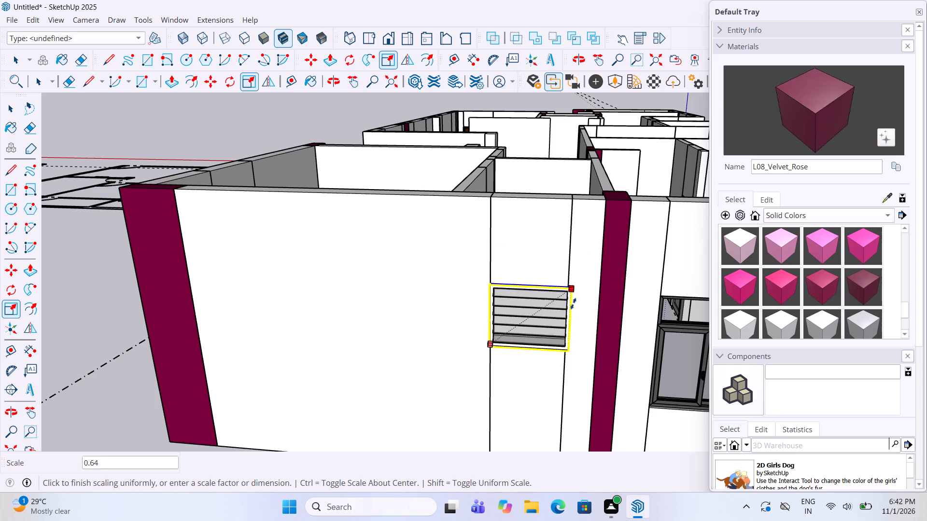
{"action": "left_click_drag", "start_coordinate": [573, 303], "coordinate": [573, 305]}
Move the louvred window slightly so its lower corner sits on the small opening's lower corner.
{"action": "scroll", "coordinate": [562, 365], "scroll_direction": "up", "scroll_amount": 5}
{"action": "scroll", "coordinate": [453, 345], "scroll_direction": "up", "scroll_amount": 3}
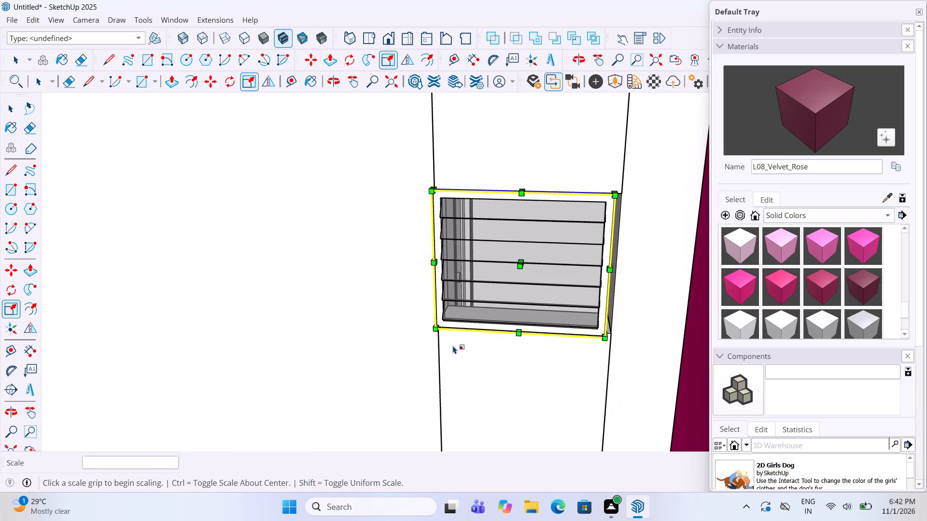
{"action": "key", "text": "comma"}
{"action": "scroll", "coordinate": [429, 338], "scroll_direction": "up", "scroll_amount": 4}
{"action": "key", "text": "m"}
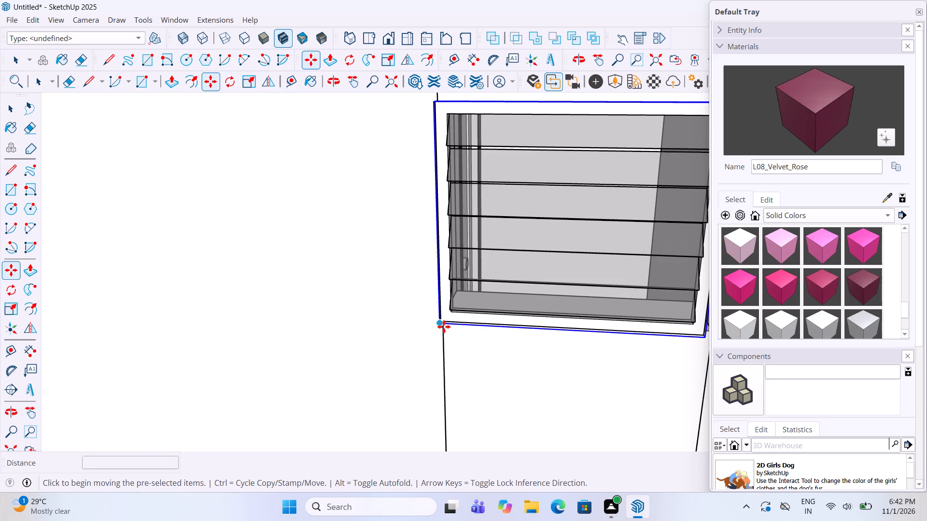
{"action": "left_click_drag", "start_coordinate": [444, 327], "coordinate": [447, 315]}
{"action": "scroll", "coordinate": [447, 315], "scroll_direction": "down", "scroll_amount": 6}
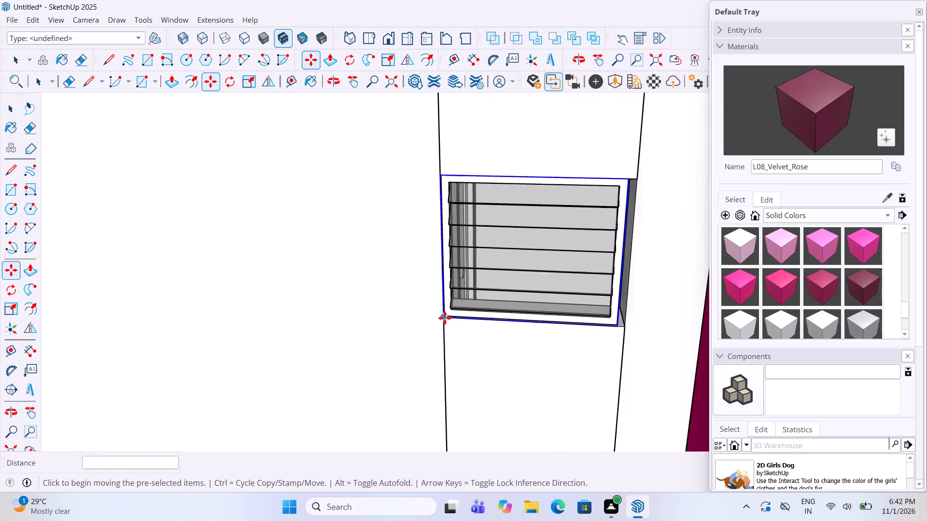
Scale the louvred window slightly wider so its frame meets the small opening's far edge, and deselect it.
{"action": "scroll", "coordinate": [581, 234], "scroll_direction": "up", "scroll_amount": 1}
{"action": "key", "text": "s"}
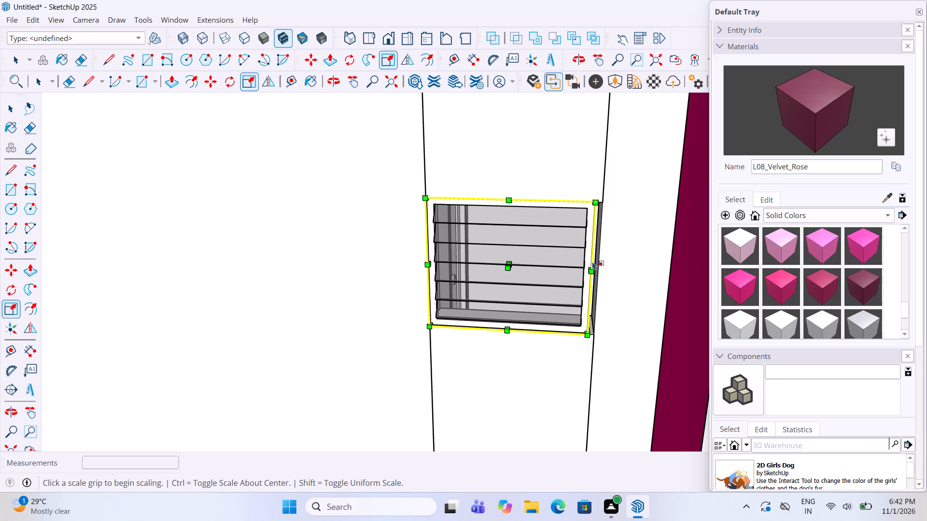
{"action": "left_click_drag", "start_coordinate": [594, 264], "coordinate": [604, 264]}
{"action": "scroll", "coordinate": [594, 260], "scroll_direction": "up", "scroll_amount": 3}
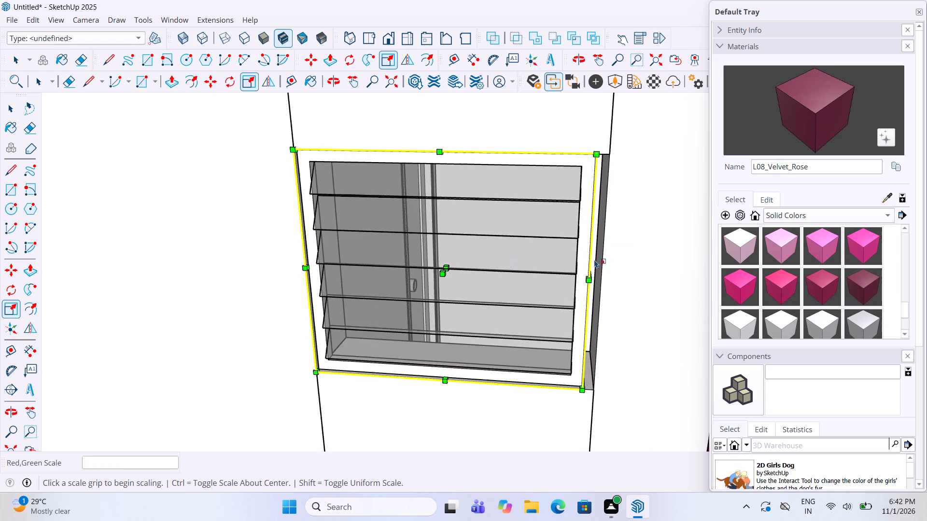
{"action": "scroll", "coordinate": [594, 260], "scroll_direction": "up", "scroll_amount": 3}
{"action": "middle_click_drag", "start_coordinate": [595, 260], "coordinate": [571, 260]}
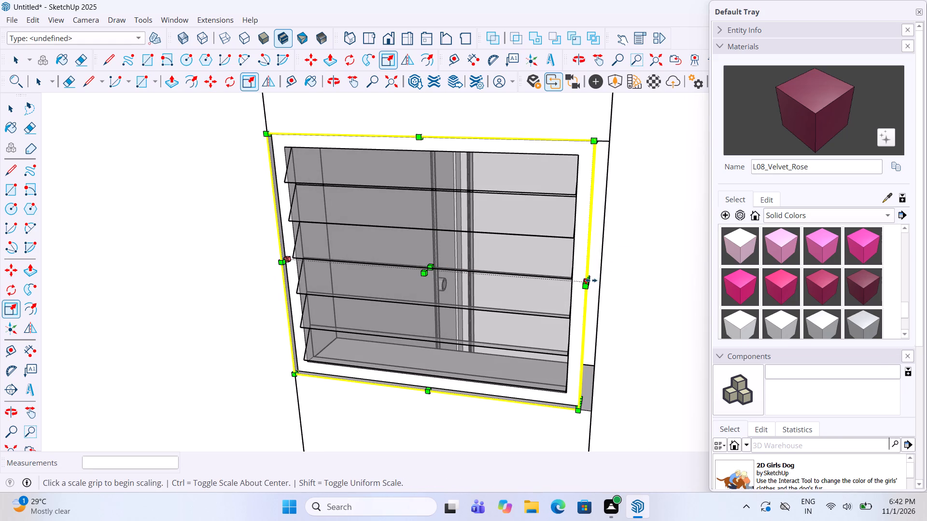
{"action": "left_click_drag", "start_coordinate": [591, 280], "coordinate": [603, 280]}
{"action": "scroll", "coordinate": [595, 275], "scroll_direction": "down", "scroll_amount": 5}
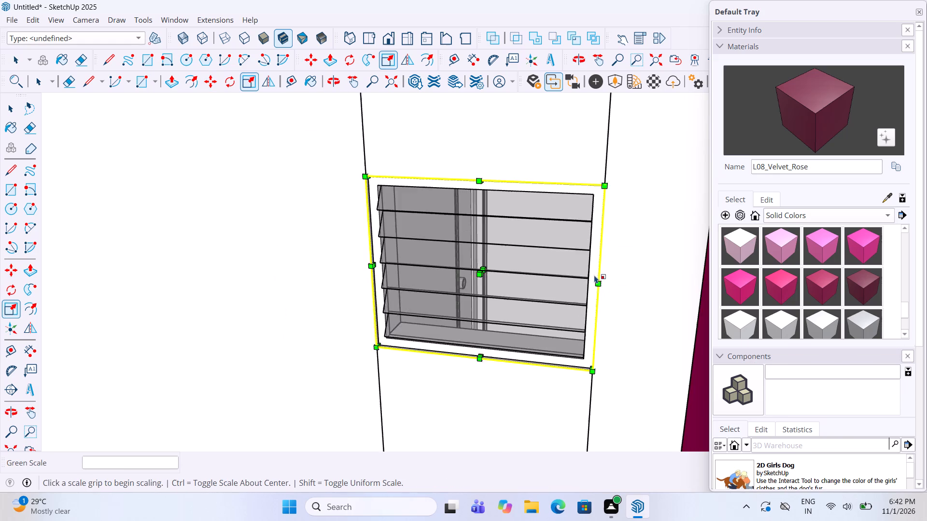
{"action": "key", "text": "space"}
{"action": "left_click", "coordinate": [487, 378]}
{"action": "scroll", "coordinate": [592, 249], "scroll_direction": "down", "scroll_amount": 16}
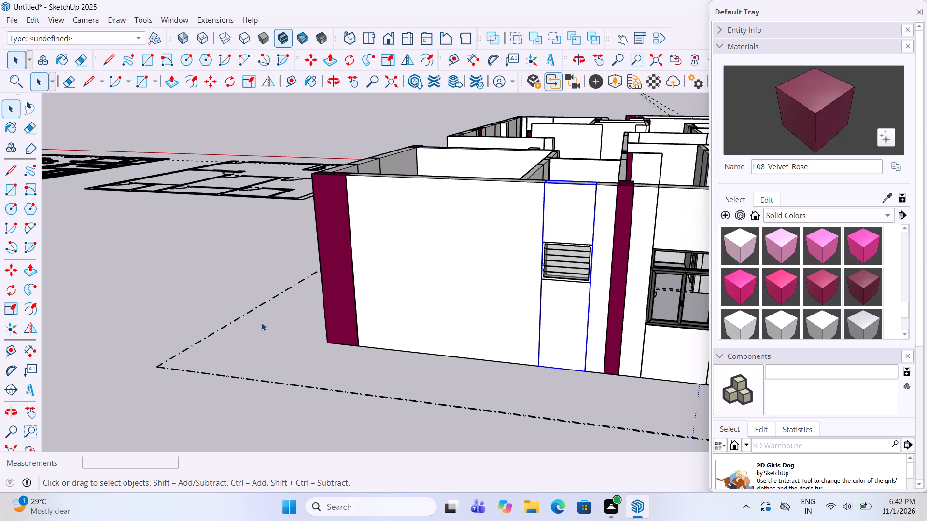
{"action": "left_click", "coordinate": [261, 322]}
Move the louvred window about 2 5/16" back into the depth of the small opening.
{"action": "middle_click_drag", "start_coordinate": [541, 261], "coordinate": [609, 352]}
{"action": "scroll", "coordinate": [635, 338], "scroll_direction": "up", "scroll_amount": 6}
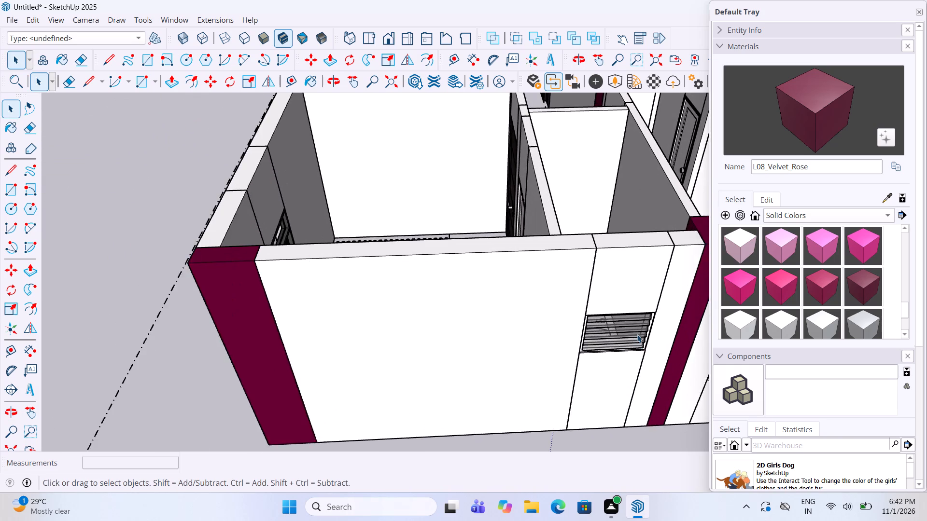
{"action": "scroll", "coordinate": [637, 334], "scroll_direction": "up", "scroll_amount": 2}
{"action": "left_click", "coordinate": [602, 345]}
{"action": "middle_click_drag", "start_coordinate": [582, 340], "coordinate": [537, 322]}
{"action": "scroll", "coordinate": [542, 345], "scroll_direction": "up", "scroll_amount": 7}
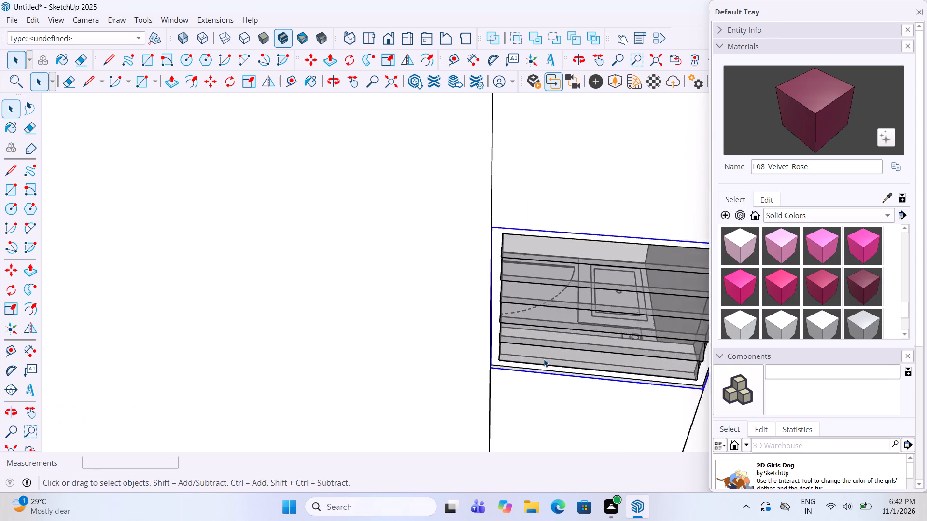
{"action": "scroll", "coordinate": [544, 359], "scroll_direction": "up", "scroll_amount": 2}
{"action": "key", "text": "m"}
{"action": "left_click", "coordinate": [478, 373]}
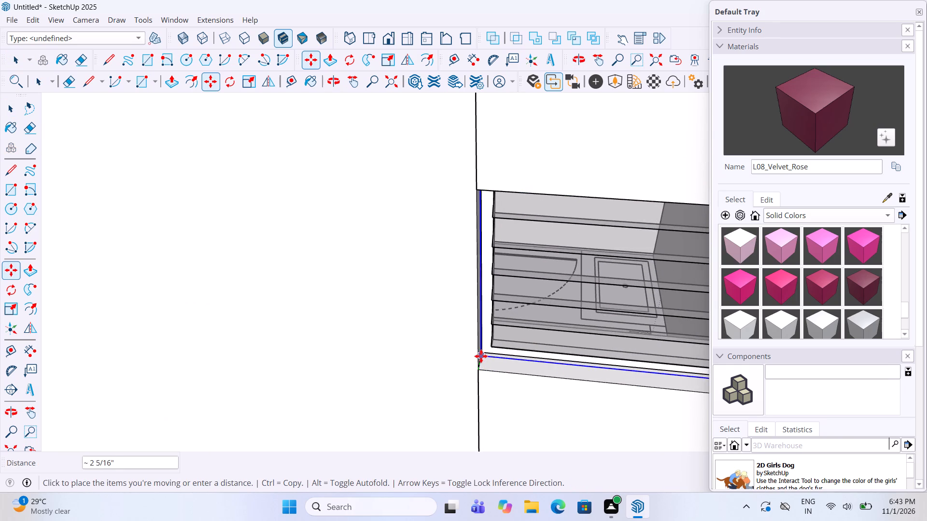
{"action": "left_click", "coordinate": [480, 356]}
{"action": "scroll", "coordinate": [502, 316], "scroll_direction": "down", "scroll_amount": 6}
{"action": "key", "text": "space"}
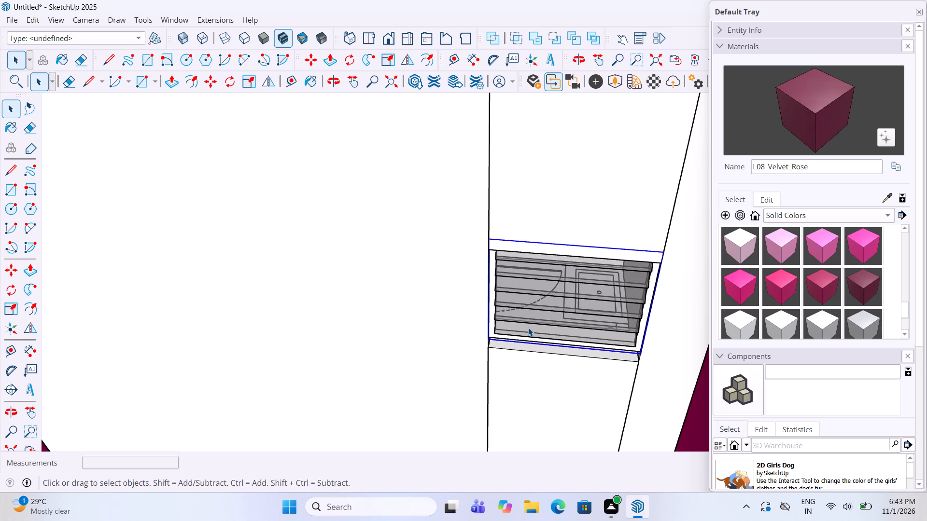
Scale the louvred window's height to about 0.91 so its top edge fits under the small opening's head.
{"action": "key", "text": "s"}
{"action": "middle_click_drag", "start_coordinate": [569, 327], "coordinate": [561, 281]}
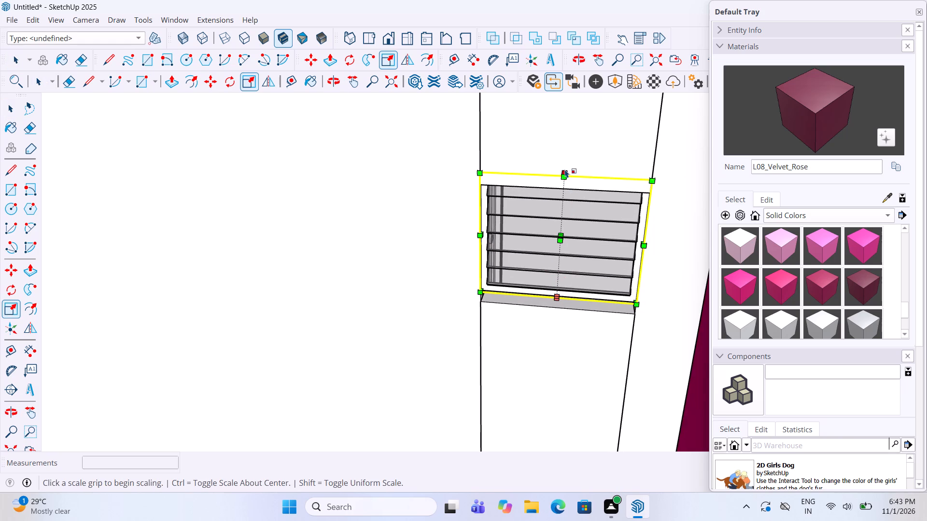
{"action": "left_click_drag", "start_coordinate": [565, 169], "coordinate": [566, 193]}
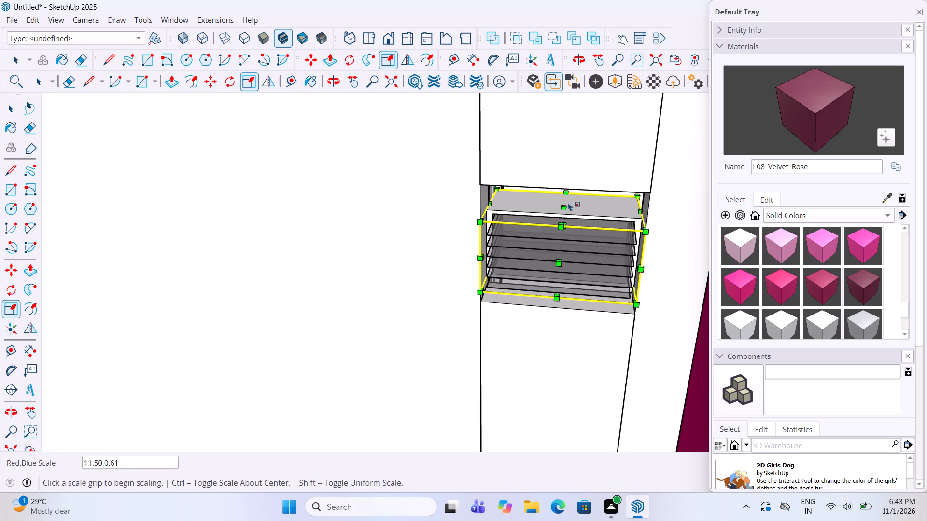
{"action": "key", "text": "ctrl+z"}
{"action": "scroll", "coordinate": [566, 182], "scroll_direction": "up", "scroll_amount": 3}
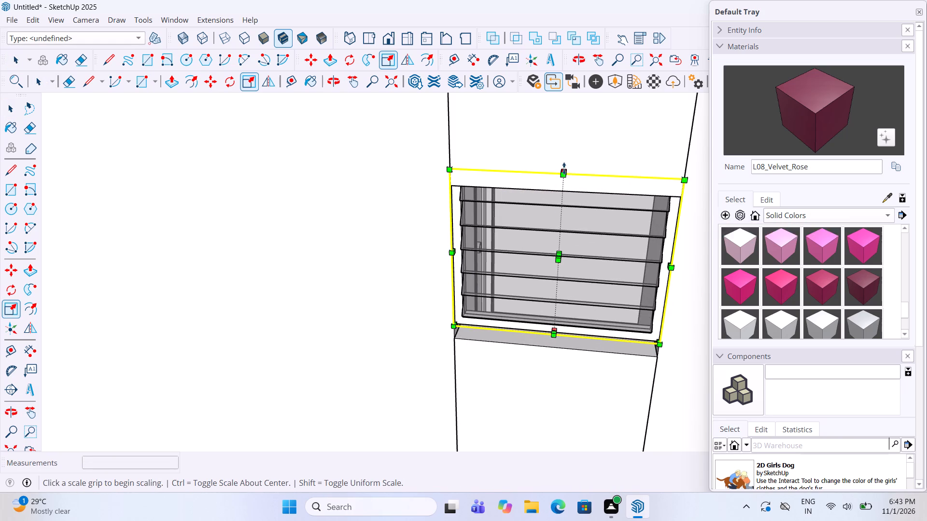
{"action": "left_click_drag", "start_coordinate": [564, 168], "coordinate": [564, 190]}
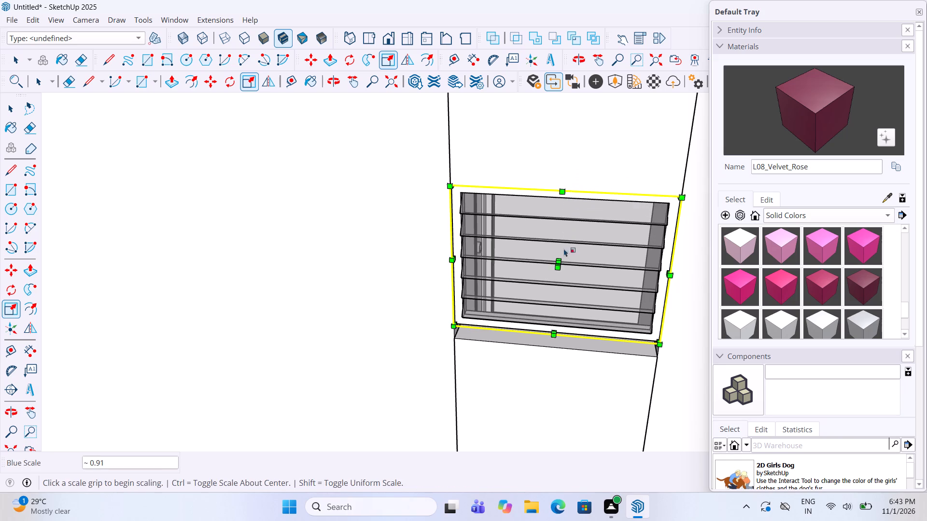
{"action": "key", "text": "space"}
{"action": "left_click", "coordinate": [551, 364]}
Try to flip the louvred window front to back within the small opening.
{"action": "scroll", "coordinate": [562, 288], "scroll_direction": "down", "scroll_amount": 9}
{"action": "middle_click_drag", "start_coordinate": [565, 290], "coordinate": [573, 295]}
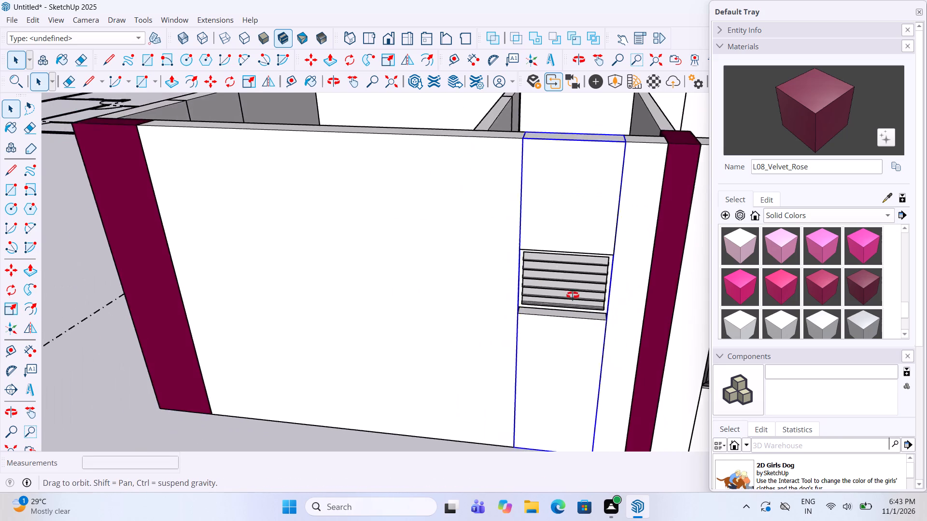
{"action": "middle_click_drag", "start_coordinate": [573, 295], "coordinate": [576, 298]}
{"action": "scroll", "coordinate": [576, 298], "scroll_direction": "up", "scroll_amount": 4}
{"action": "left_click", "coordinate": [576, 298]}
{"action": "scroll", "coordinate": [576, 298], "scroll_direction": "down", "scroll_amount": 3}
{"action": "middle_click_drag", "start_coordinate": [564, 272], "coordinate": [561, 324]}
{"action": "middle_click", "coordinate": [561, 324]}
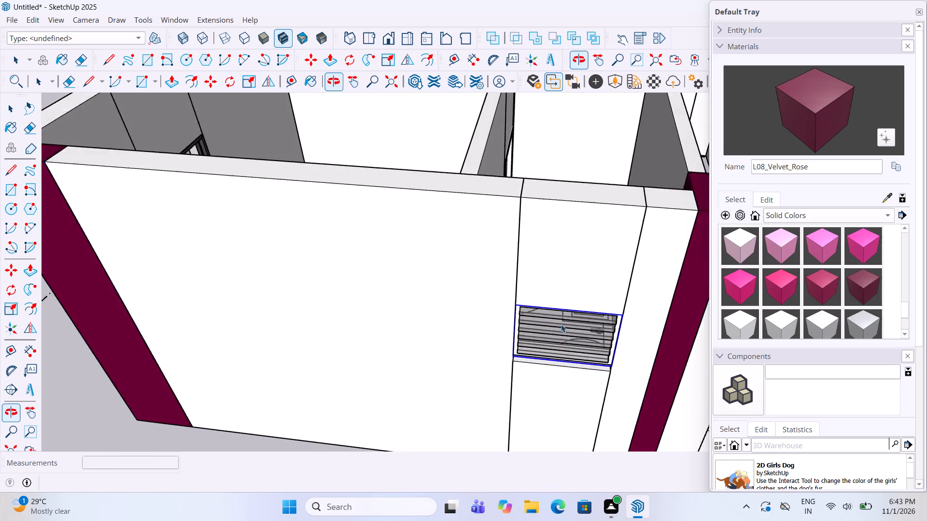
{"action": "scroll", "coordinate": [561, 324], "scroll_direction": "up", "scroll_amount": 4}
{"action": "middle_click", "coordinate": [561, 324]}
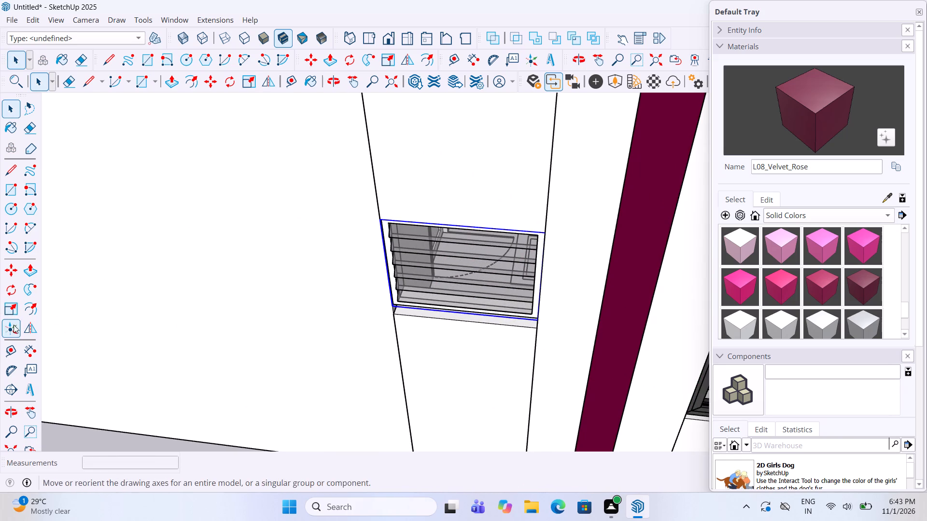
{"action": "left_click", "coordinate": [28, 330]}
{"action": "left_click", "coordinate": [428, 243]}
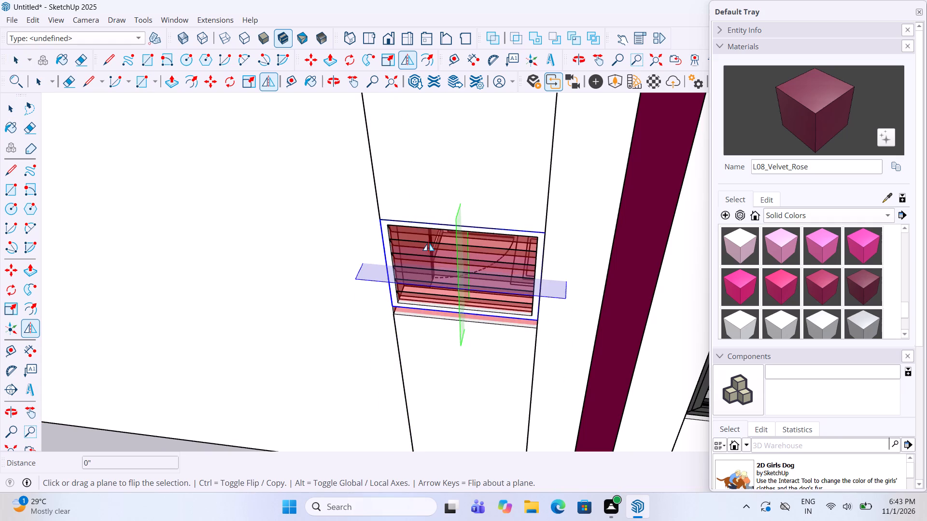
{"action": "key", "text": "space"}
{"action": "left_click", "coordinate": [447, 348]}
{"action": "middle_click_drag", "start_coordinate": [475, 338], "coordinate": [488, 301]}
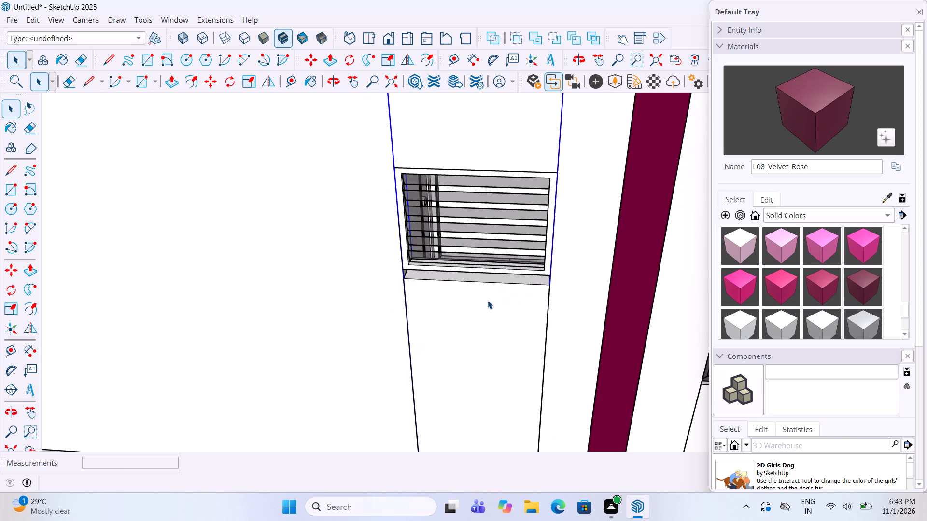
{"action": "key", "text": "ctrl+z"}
Copy the louvred window about 14' 11 7/8" away, out in front of the end wall.
{"action": "scroll", "coordinate": [488, 264], "scroll_direction": "down", "scroll_amount": 20}
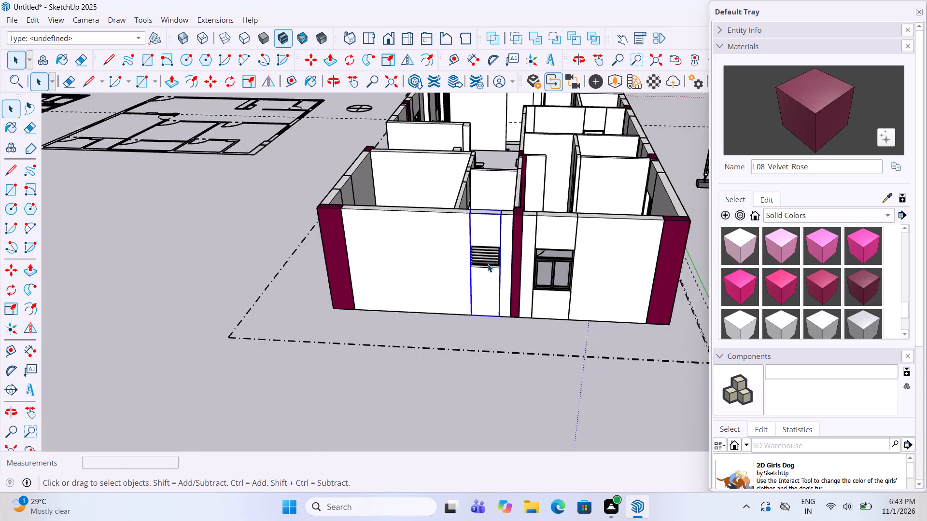
{"action": "scroll", "coordinate": [488, 264], "scroll_direction": "down", "scroll_amount": 3}
{"action": "middle_click_drag", "start_coordinate": [280, 173], "coordinate": [581, 193]}
{"action": "middle_click_drag", "start_coordinate": [577, 193], "coordinate": [559, 191]}
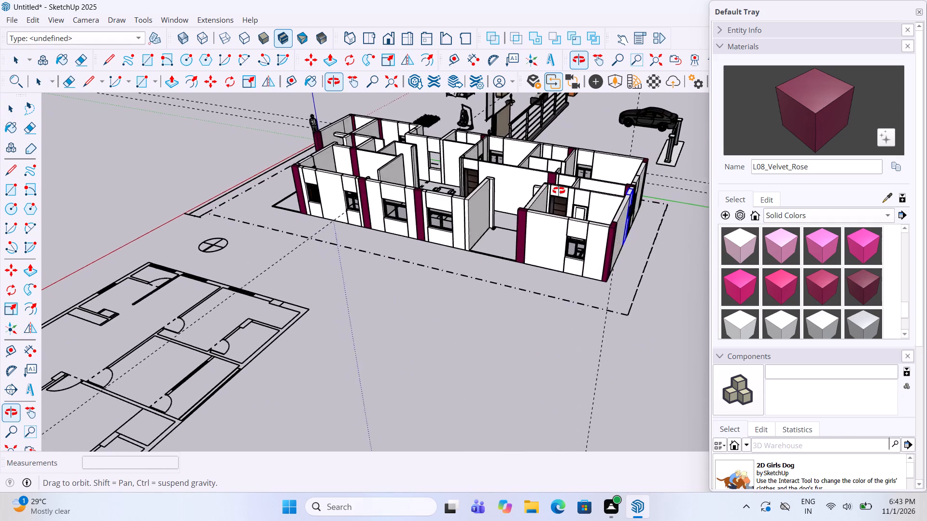
{"action": "middle_click_drag", "start_coordinate": [559, 191], "coordinate": [262, 230]}
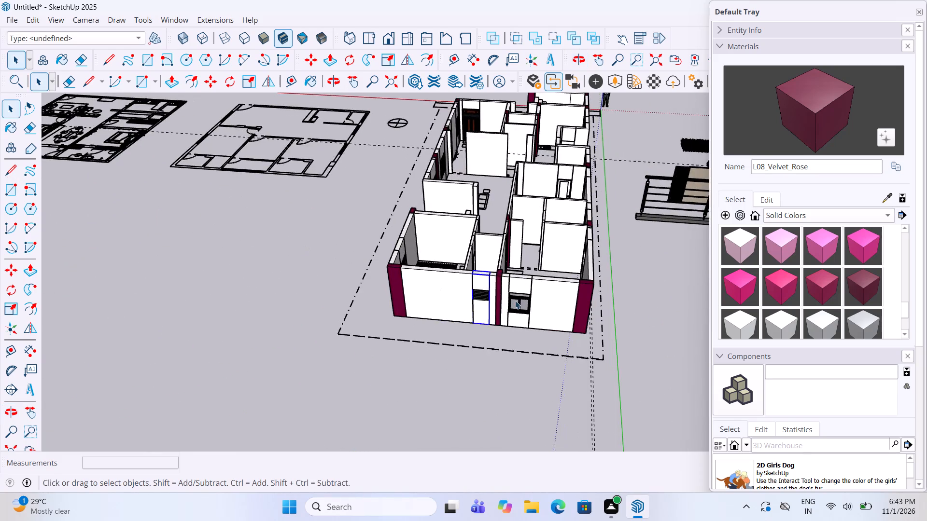
{"action": "scroll", "coordinate": [515, 301], "scroll_direction": "up", "scroll_amount": 4}
{"action": "left_click", "coordinate": [467, 295]}
{"action": "key", "text": "m"}
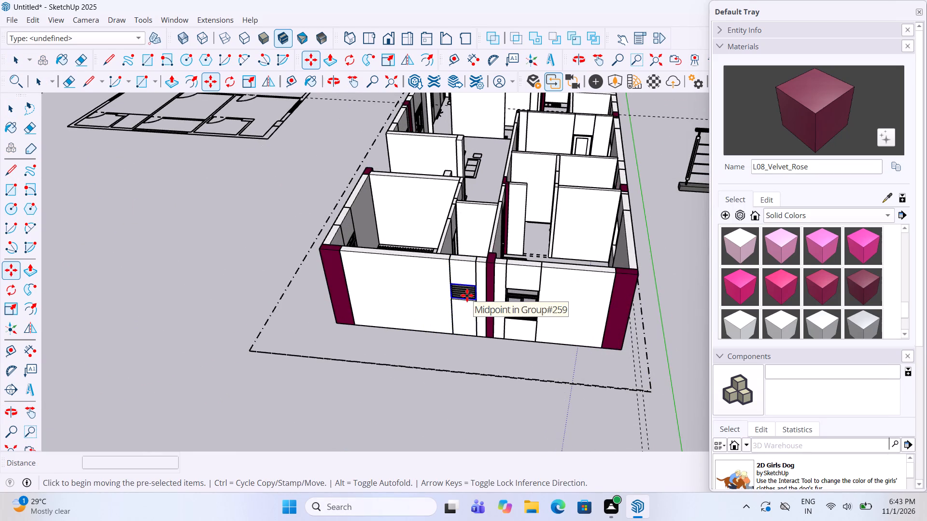
{"action": "left_click", "coordinate": [467, 295]}
{"action": "scroll", "coordinate": [473, 253], "scroll_direction": "down", "scroll_amount": 5}
{"action": "scroll", "coordinate": [457, 358], "scroll_direction": "up", "scroll_amount": 3}
{"action": "left_click", "coordinate": [441, 332]}
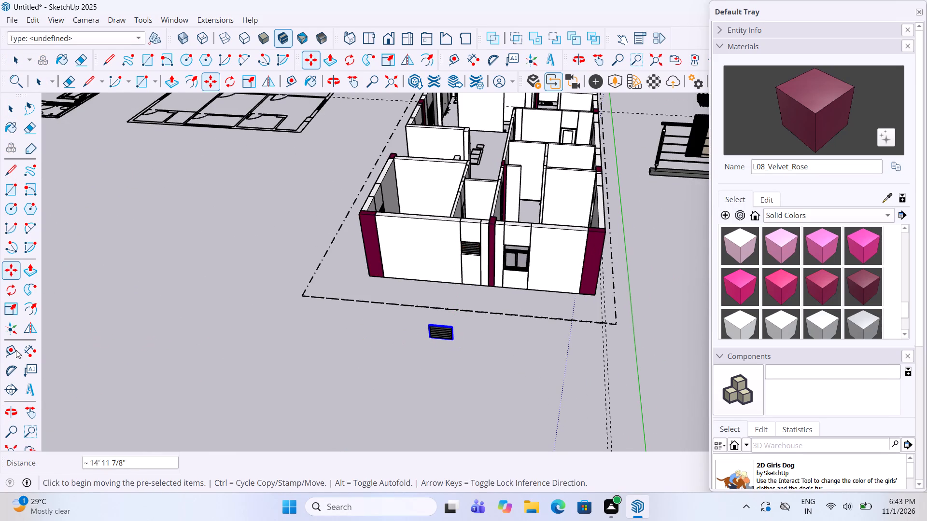
Rotate the copied louvred window 90° in the ground plane.
{"action": "left_click", "coordinate": [9, 288]}
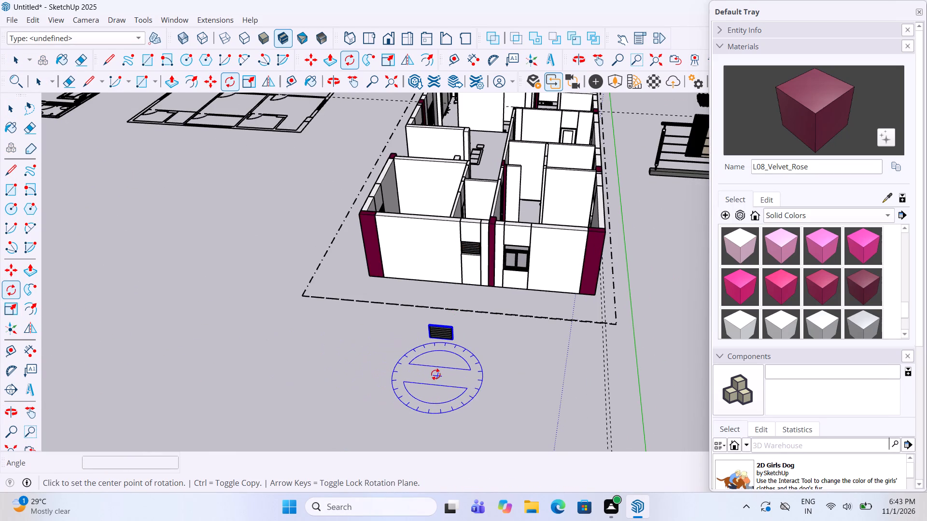
{"action": "left_click", "coordinate": [432, 372]}
{"action": "left_click", "coordinate": [454, 369]}
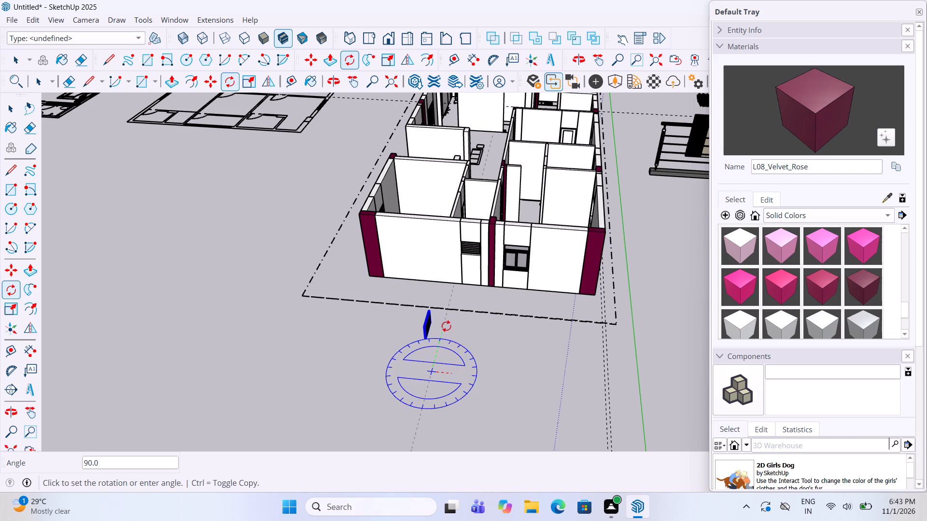
{"action": "left_click", "coordinate": [443, 321]}
Move the rotated louvred window by its lower corner about 39' 3" onto the lower corner of the long side wall's small opening.
{"action": "scroll", "coordinate": [433, 343], "scroll_direction": "up", "scroll_amount": 5}
{"action": "key", "text": "m"}
{"action": "scroll", "coordinate": [419, 354], "scroll_direction": "up", "scroll_amount": 5}
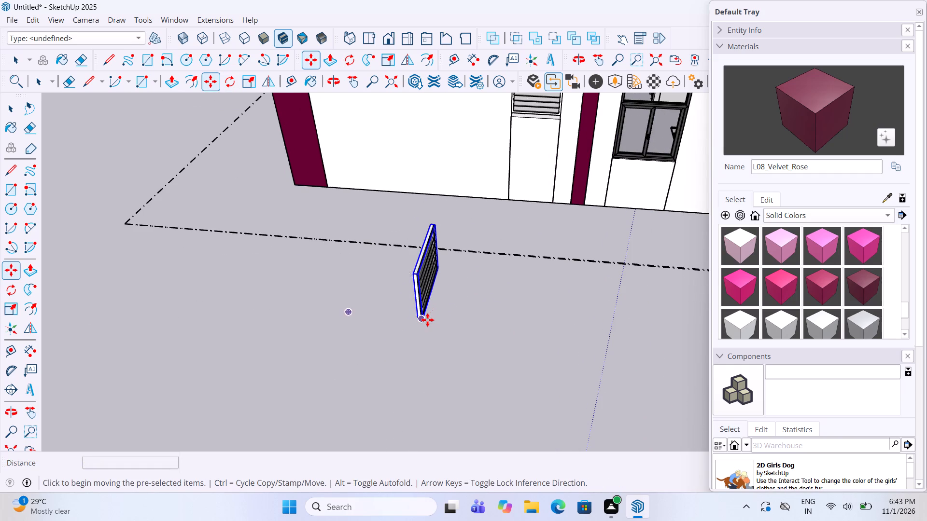
{"action": "scroll", "coordinate": [427, 320], "scroll_direction": "up", "scroll_amount": 4}
{"action": "left_click", "coordinate": [422, 320]}
{"action": "scroll", "coordinate": [415, 326], "scroll_direction": "down", "scroll_amount": 9}
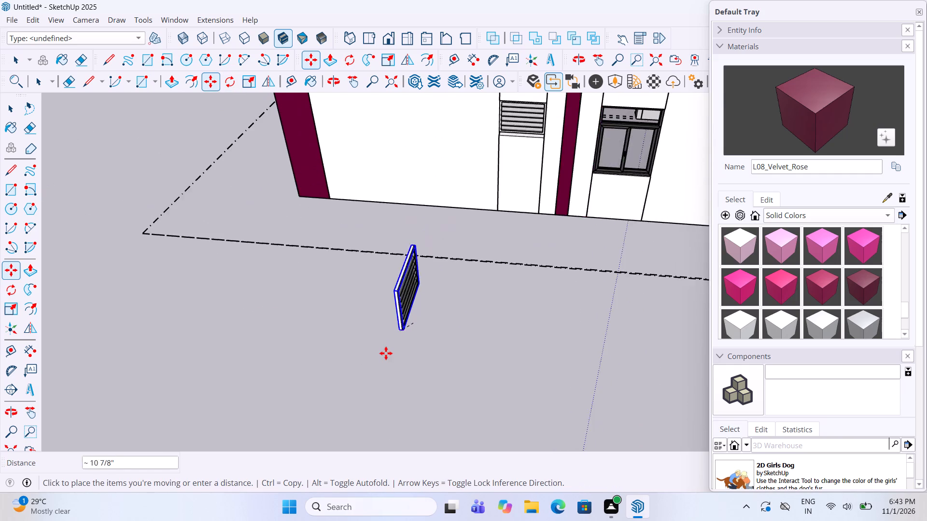
{"action": "scroll", "coordinate": [386, 353], "scroll_direction": "down", "scroll_amount": 15}
{"action": "middle_click_drag", "start_coordinate": [539, 222], "coordinate": [236, 238]}
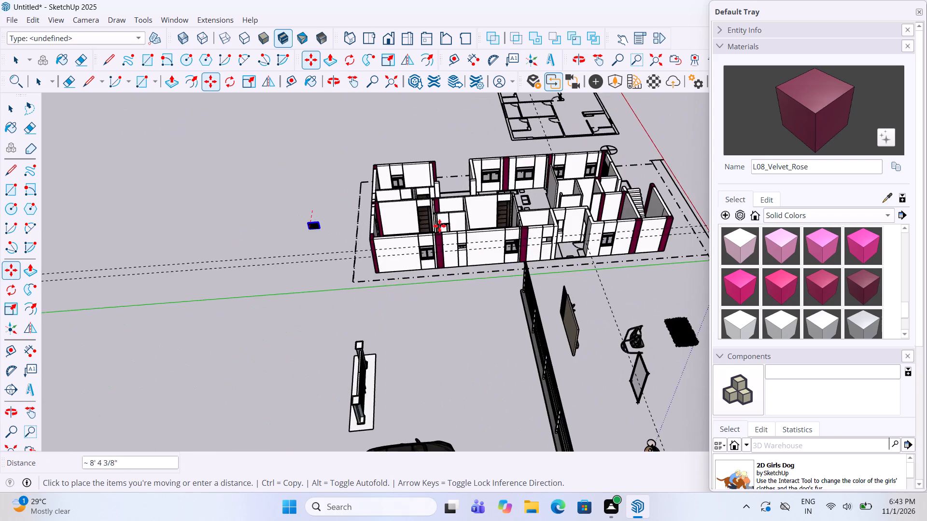
{"action": "scroll", "coordinate": [466, 226], "scroll_direction": "up", "scroll_amount": 10}
{"action": "scroll", "coordinate": [466, 268], "scroll_direction": "up", "scroll_amount": 17}
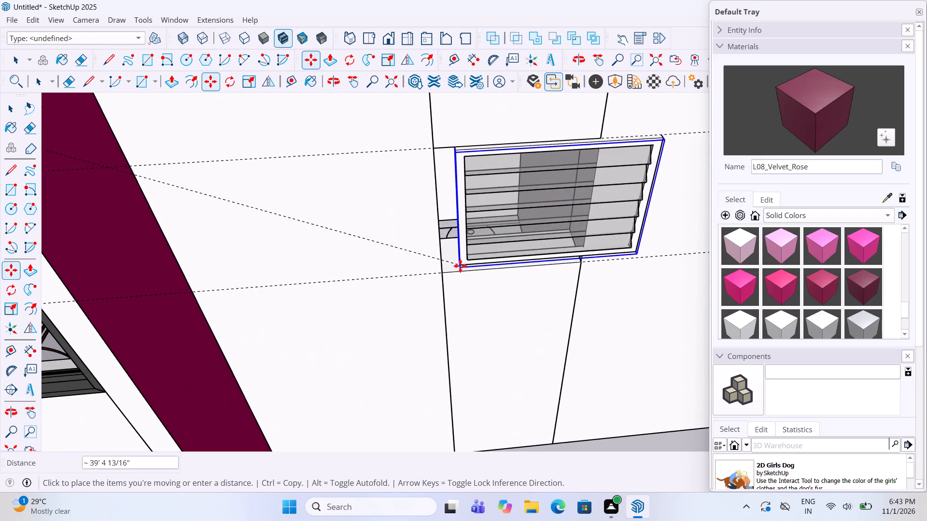
{"action": "left_click", "coordinate": [444, 272]}
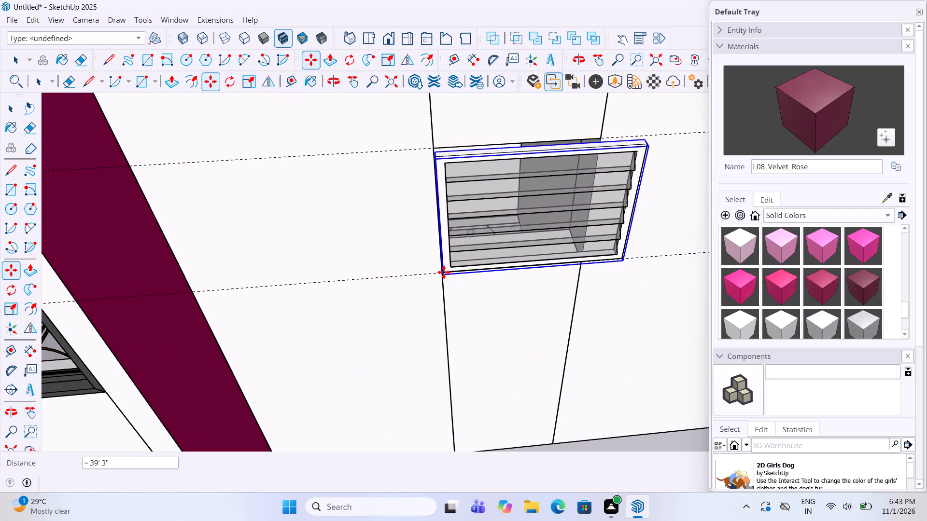
Scale the louvred window narrower along the green axis so its frame matches the side wall opening's width.
{"action": "key", "text": "s"}
{"action": "left_click_drag", "start_coordinate": [632, 202], "coordinate": [614, 202]}
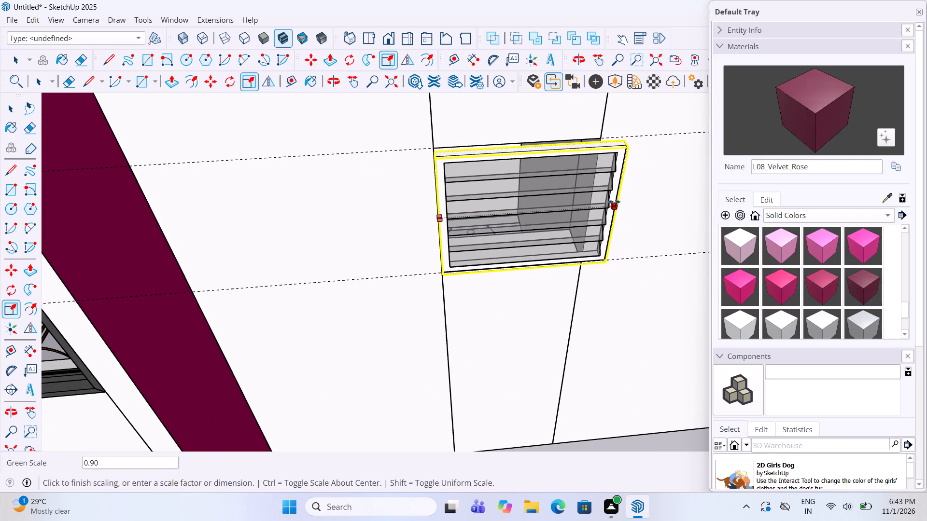
{"action": "left_click_drag", "start_coordinate": [614, 202], "coordinate": [590, 202]}
Adjust the louvred window by its lower corner so it sits about 2 7/8" back in the side opening's depth.
{"action": "scroll", "coordinate": [526, 249], "scroll_direction": "up", "scroll_amount": 2}
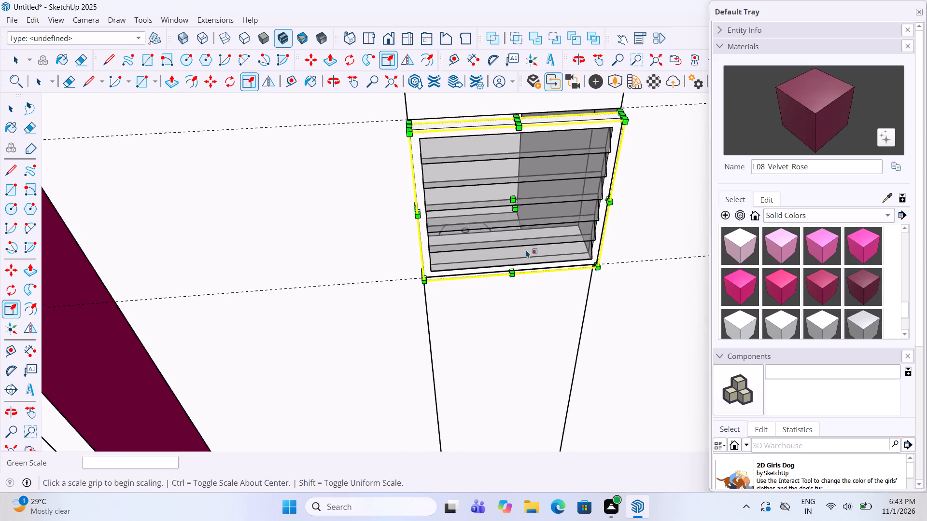
{"action": "scroll", "coordinate": [526, 249], "scroll_direction": "up", "scroll_amount": 3}
{"action": "key", "text": "m"}
{"action": "scroll", "coordinate": [395, 281], "scroll_direction": "up", "scroll_amount": 3}
{"action": "left_click_drag", "start_coordinate": [389, 296], "coordinate": [392, 266]}
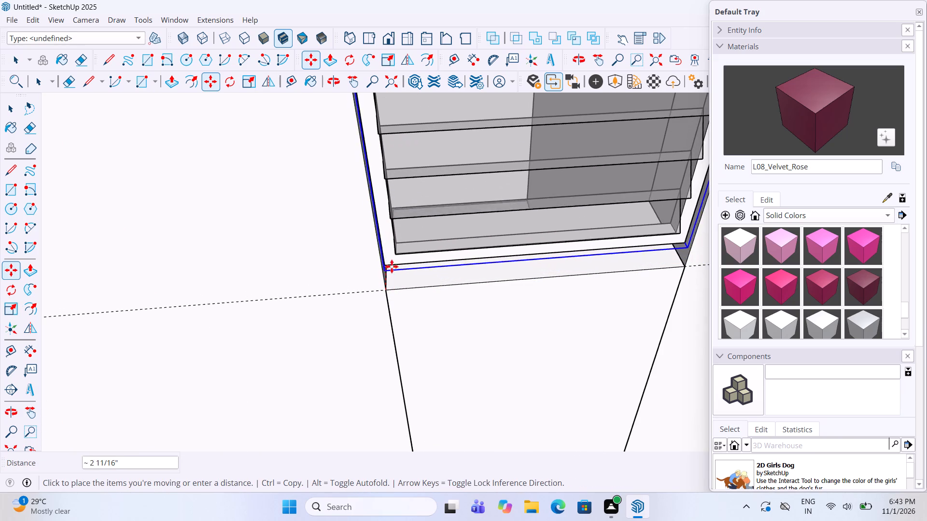
{"action": "left_click_drag", "start_coordinate": [392, 266], "coordinate": [384, 263]}
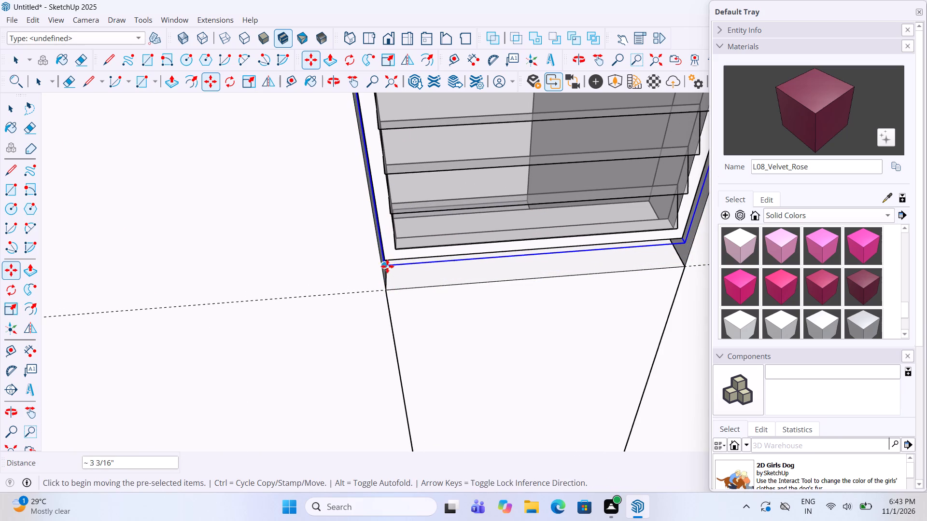
{"action": "left_click_drag", "start_coordinate": [387, 266], "coordinate": [392, 274]}
{"action": "scroll", "coordinate": [408, 289], "scroll_direction": "down", "scroll_amount": 2}
{"action": "middle_click_drag", "start_coordinate": [396, 281], "coordinate": [364, 144]}
{"action": "scroll", "coordinate": [387, 258], "scroll_direction": "up", "scroll_amount": 4}
{"action": "left_click_drag", "start_coordinate": [395, 266], "coordinate": [394, 288]}
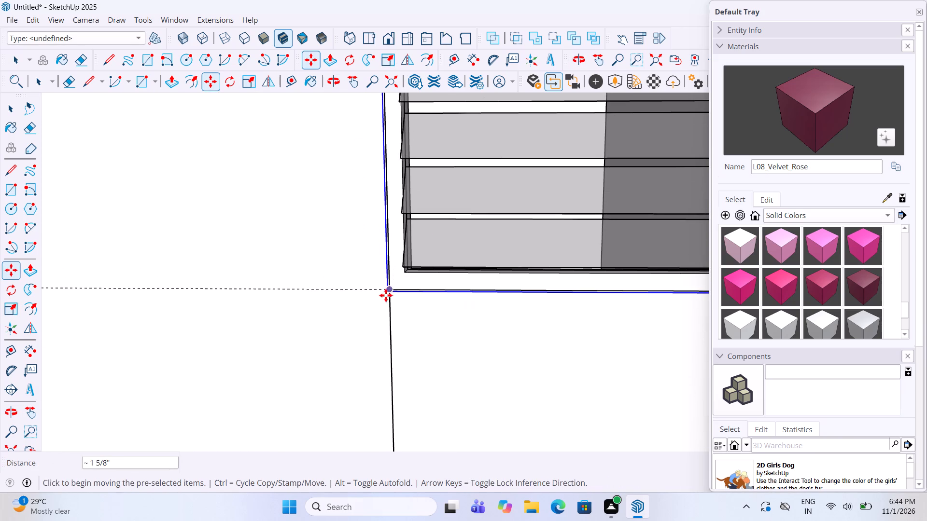
{"action": "left_click_drag", "start_coordinate": [389, 292], "coordinate": [394, 278]}
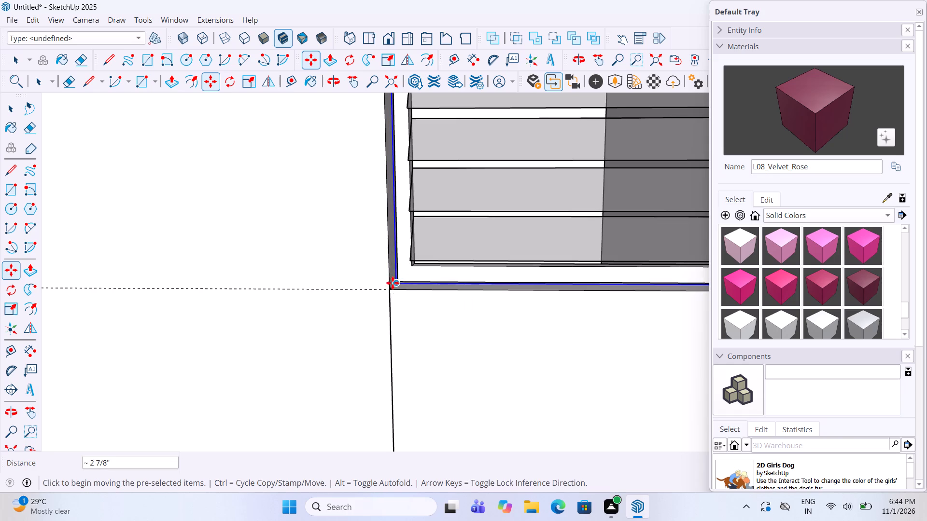
Scale the louvred window taller so its frame reaches the top of the side wall opening.
{"action": "scroll", "coordinate": [387, 312], "scroll_direction": "down", "scroll_amount": 10}
{"action": "scroll", "coordinate": [458, 191], "scroll_direction": "up", "scroll_amount": 3}
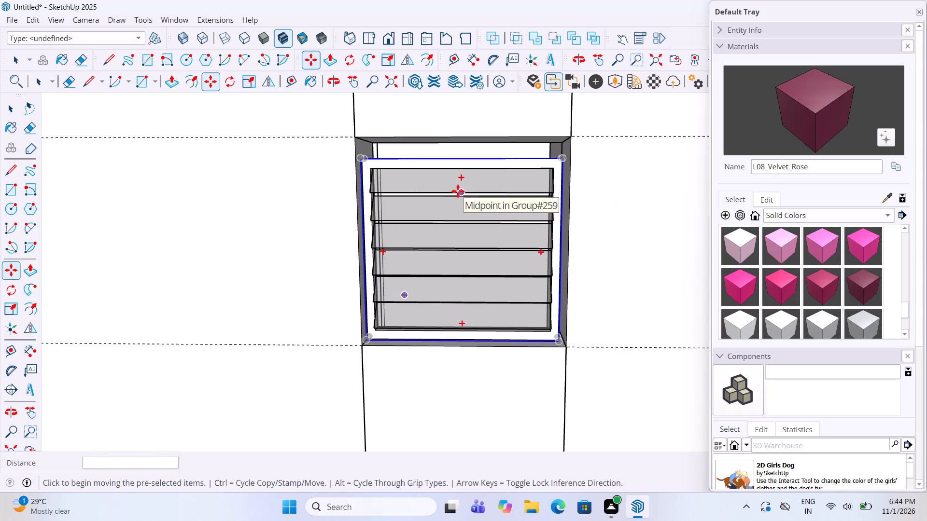
{"action": "key", "text": "s"}
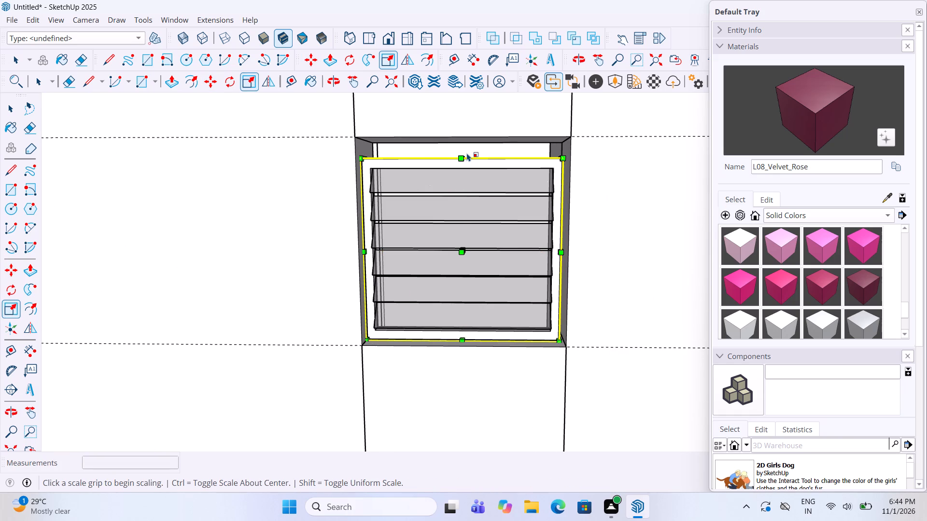
{"action": "middle_click_drag", "start_coordinate": [467, 147], "coordinate": [469, 211]}
{"action": "scroll", "coordinate": [469, 196], "scroll_direction": "down", "scroll_amount": 7}
{"action": "scroll", "coordinate": [469, 312], "scroll_direction": "up", "scroll_amount": 7}
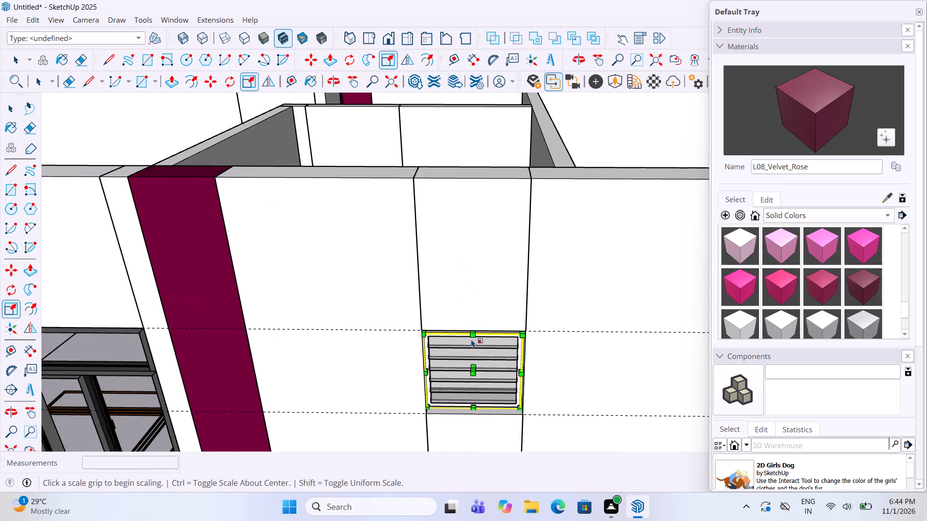
{"action": "scroll", "coordinate": [471, 339], "scroll_direction": "up", "scroll_amount": 7}
{"action": "left_click_drag", "start_coordinate": [479, 315], "coordinate": [474, 302]}
Scale the louvred window wider at both side edges, with the second scale about 1.03, to fill the opening's width.
{"action": "scroll", "coordinate": [481, 258], "scroll_direction": "down", "scroll_amount": 5}
{"action": "scroll", "coordinate": [427, 351], "scroll_direction": "up", "scroll_amount": 3}
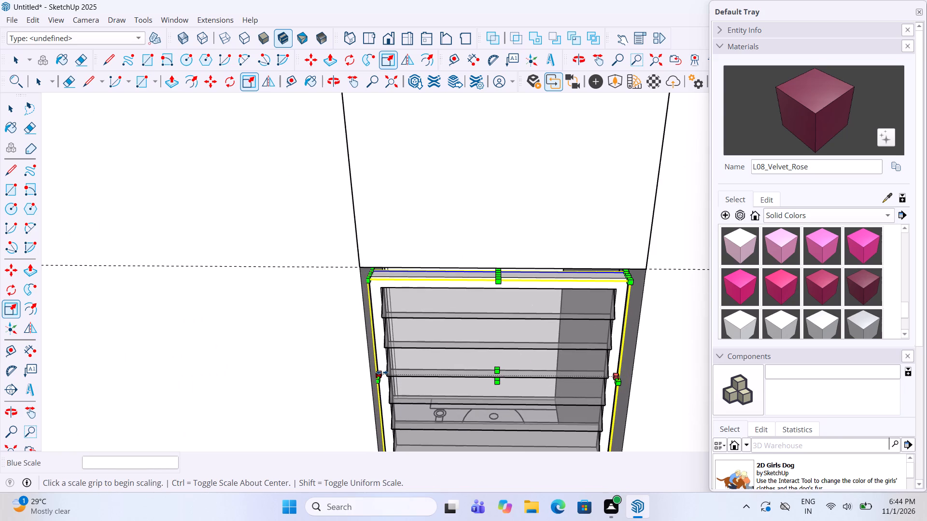
{"action": "left_click_drag", "start_coordinate": [382, 372], "coordinate": [368, 372]}
{"action": "scroll", "coordinate": [449, 333], "scroll_direction": "down", "scroll_amount": 6}
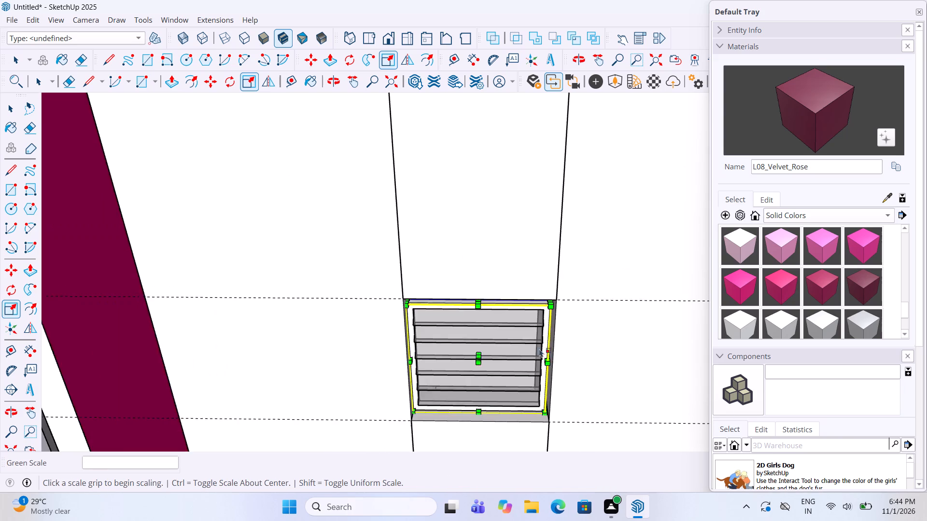
{"action": "scroll", "coordinate": [549, 346], "scroll_direction": "up", "scroll_amount": 5}
{"action": "left_click_drag", "start_coordinate": [546, 365], "coordinate": [556, 365]}
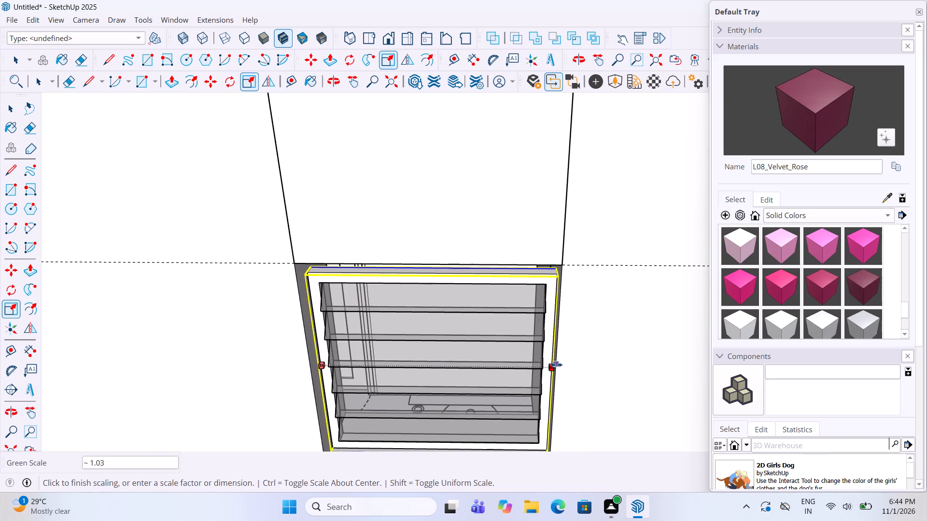
{"action": "left_click_drag", "start_coordinate": [556, 365], "coordinate": [560, 365]}
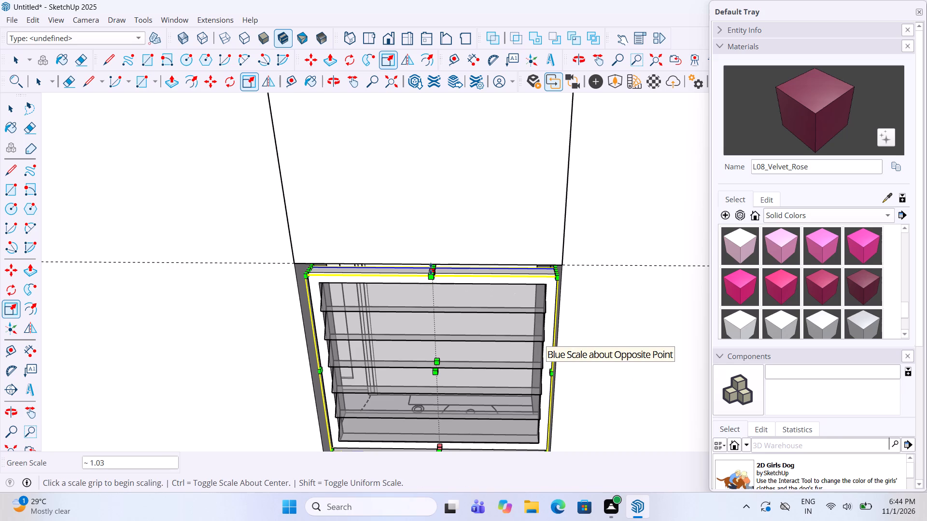
Scale the louvred window's height slightly from its top edge to close the gap under the opening's head.
{"action": "left_click_drag", "start_coordinate": [431, 269], "coordinate": [426, 254]}
{"action": "left_click_drag", "start_coordinate": [433, 270], "coordinate": [432, 259]}
{"action": "scroll", "coordinate": [436, 262], "scroll_direction": "down", "scroll_amount": 3}
{"action": "middle_click_drag", "start_coordinate": [436, 262], "coordinate": [438, 232]}
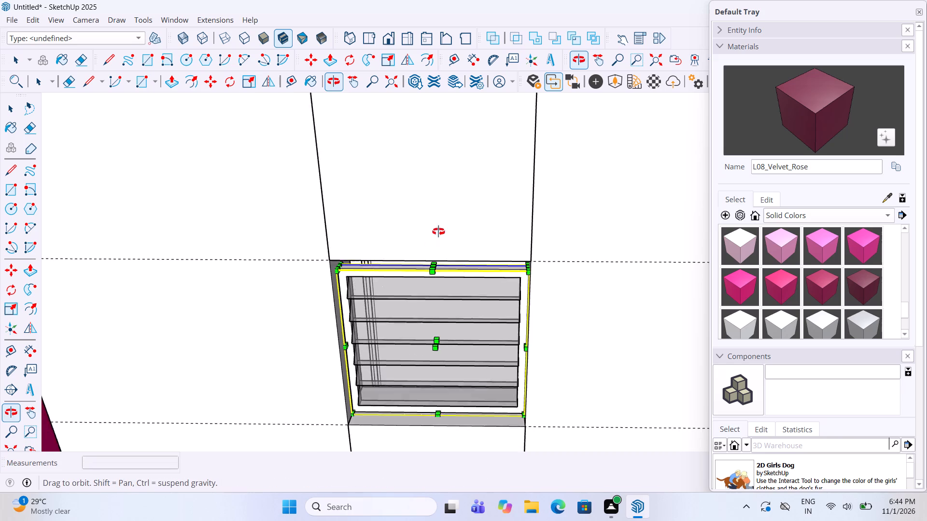
Scale the louvred window up to the opening's head by about 2.28 in depth and 1.10 in height, and adjust its bottom edge.
{"action": "middle_click_drag", "start_coordinate": [438, 232], "coordinate": [436, 137]}
{"action": "scroll", "coordinate": [452, 262], "scroll_direction": "down", "scroll_amount": 4}
{"action": "middle_click_drag", "start_coordinate": [456, 265], "coordinate": [460, 330]}
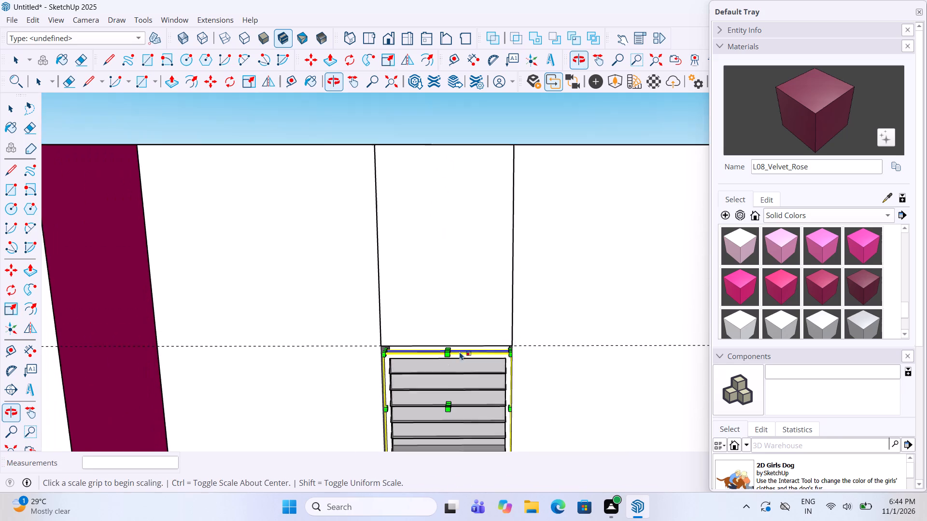
{"action": "scroll", "coordinate": [459, 321], "scroll_direction": "down", "scroll_amount": 6}
{"action": "scroll", "coordinate": [451, 439], "scroll_direction": "up", "scroll_amount": 6}
{"action": "scroll", "coordinate": [421, 262], "scroll_direction": "up", "scroll_amount": 4}
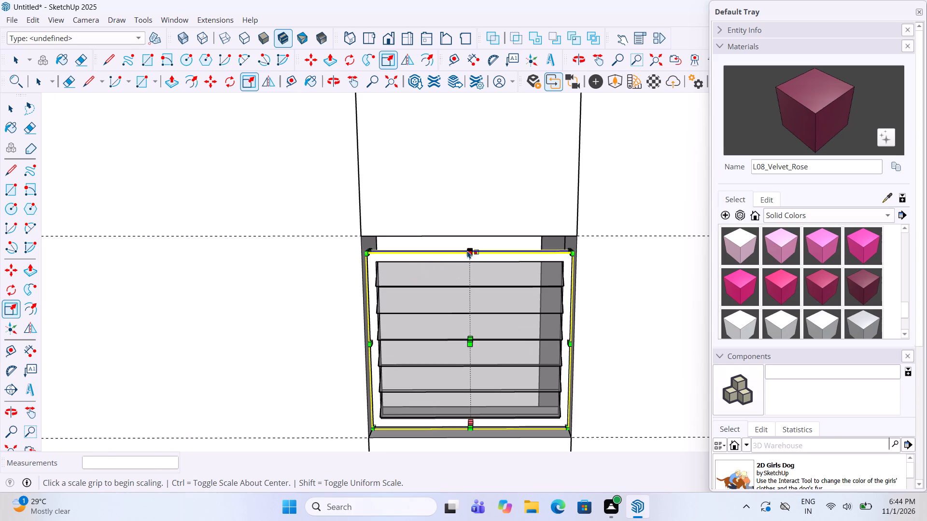
{"action": "left_click_drag", "start_coordinate": [472, 249], "coordinate": [469, 235]}
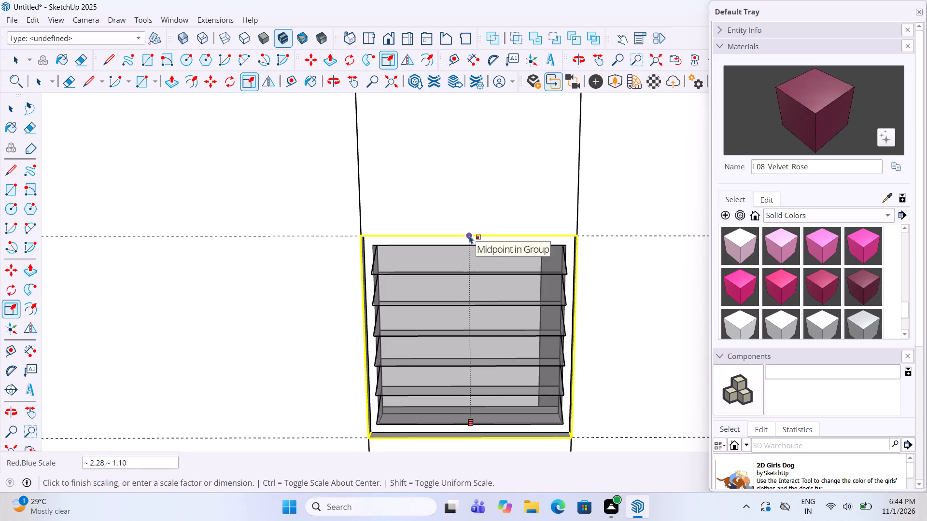
{"action": "left_click_drag", "start_coordinate": [469, 235], "coordinate": [468, 233]}
{"action": "scroll", "coordinate": [463, 249], "scroll_direction": "down", "scroll_amount": 3}
{"action": "scroll", "coordinate": [441, 355], "scroll_direction": "up", "scroll_amount": 3}
{"action": "scroll", "coordinate": [414, 402], "scroll_direction": "up", "scroll_amount": 4}
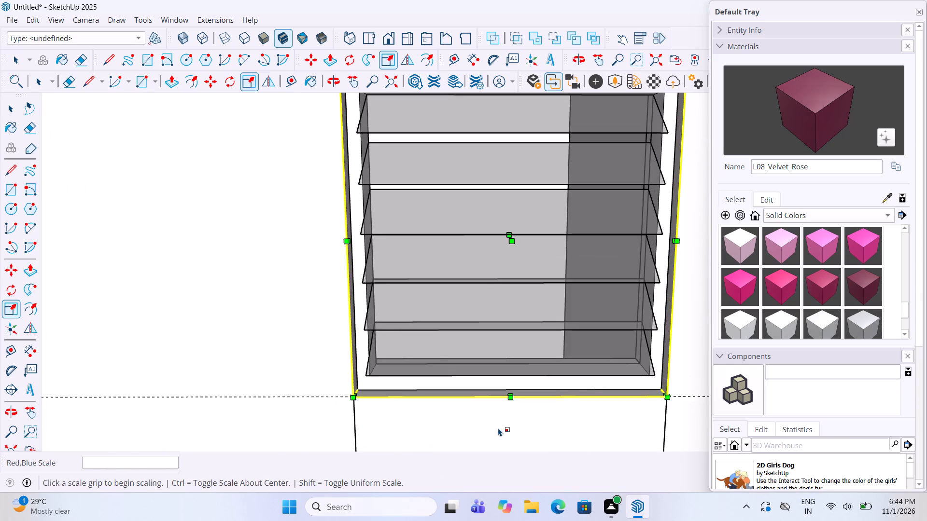
{"action": "scroll", "coordinate": [514, 424], "scroll_direction": "up", "scroll_amount": 4}
{"action": "left_click_drag", "start_coordinate": [506, 380], "coordinate": [507, 384]}
{"action": "key", "text": "space"}
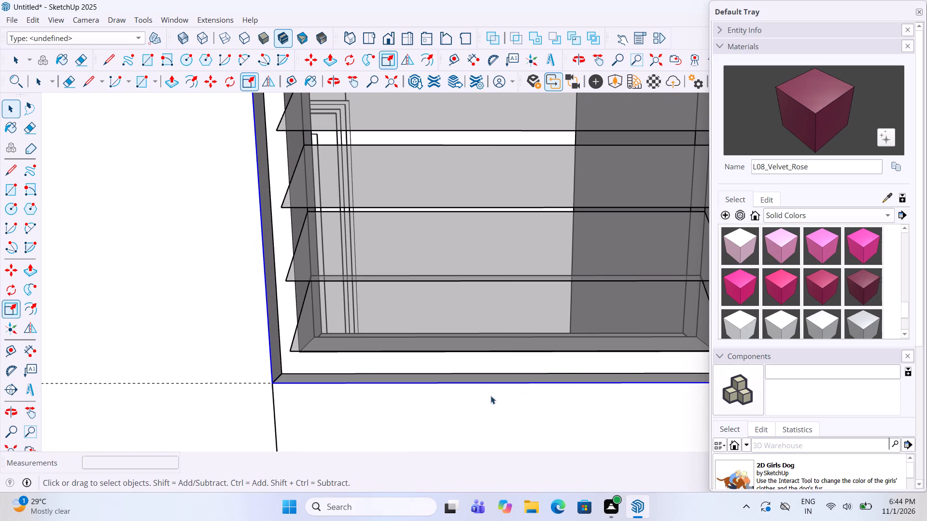
{"action": "left_click", "coordinate": [471, 412]}
{"action": "scroll", "coordinate": [384, 373], "scroll_direction": "down", "scroll_amount": 17}
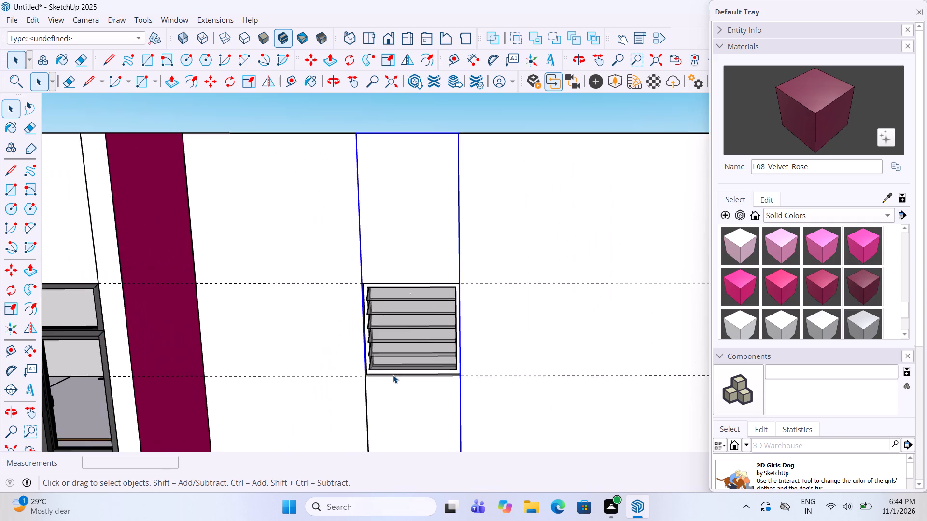
{"action": "scroll", "coordinate": [393, 375], "scroll_direction": "down", "scroll_amount": 6}
{"action": "left_click", "coordinate": [403, 158]}
Copy the louvred window along the side wall into the empty opening beside the recessed entrance, aligned to the opening's lower corner.
{"action": "scroll", "coordinate": [403, 158], "scroll_direction": "down", "scroll_amount": 6}
{"action": "middle_click_drag", "start_coordinate": [412, 173], "coordinate": [419, 220]}
{"action": "scroll", "coordinate": [406, 180], "scroll_direction": "up", "scroll_amount": 9}
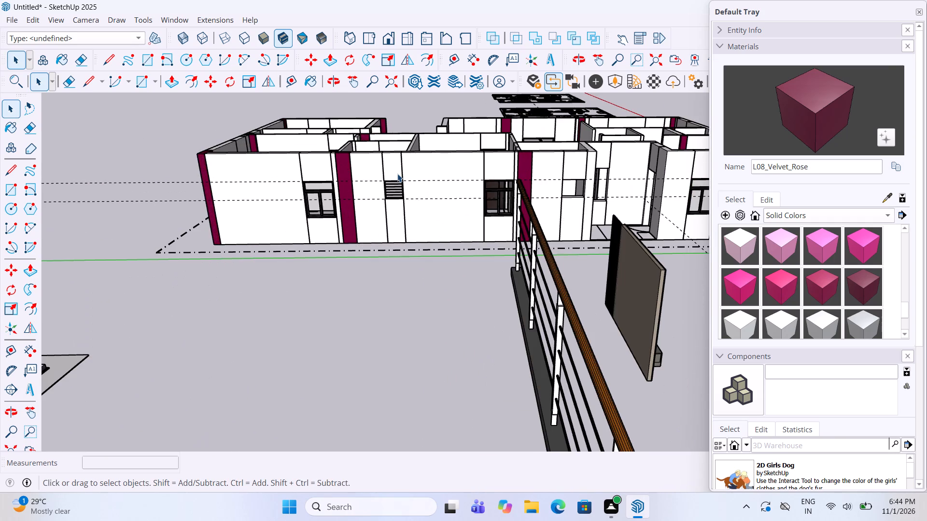
{"action": "scroll", "coordinate": [397, 174], "scroll_direction": "up", "scroll_amount": 9}
{"action": "left_click", "coordinate": [396, 208]}
{"action": "key", "text": "m"}
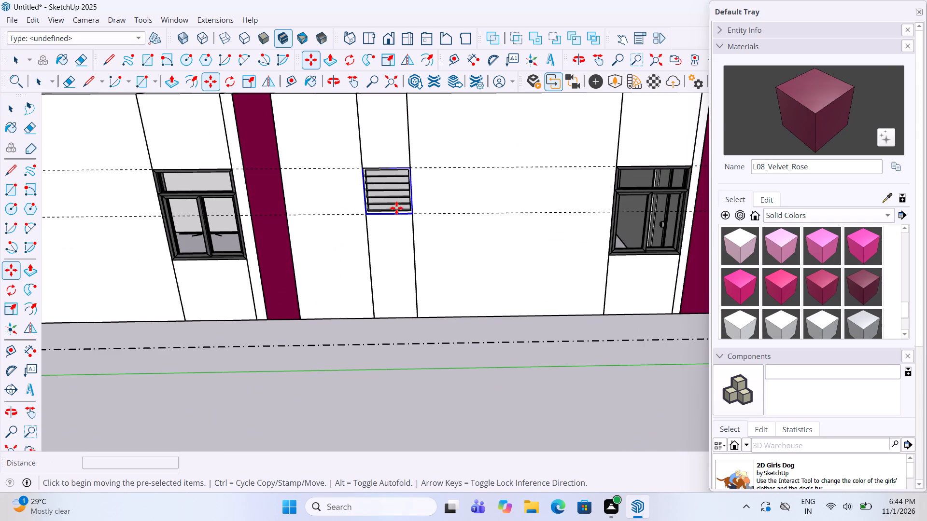
{"action": "left_click", "coordinate": [412, 217]}
{"action": "scroll", "coordinate": [336, 224], "scroll_direction": "down", "scroll_amount": 7}
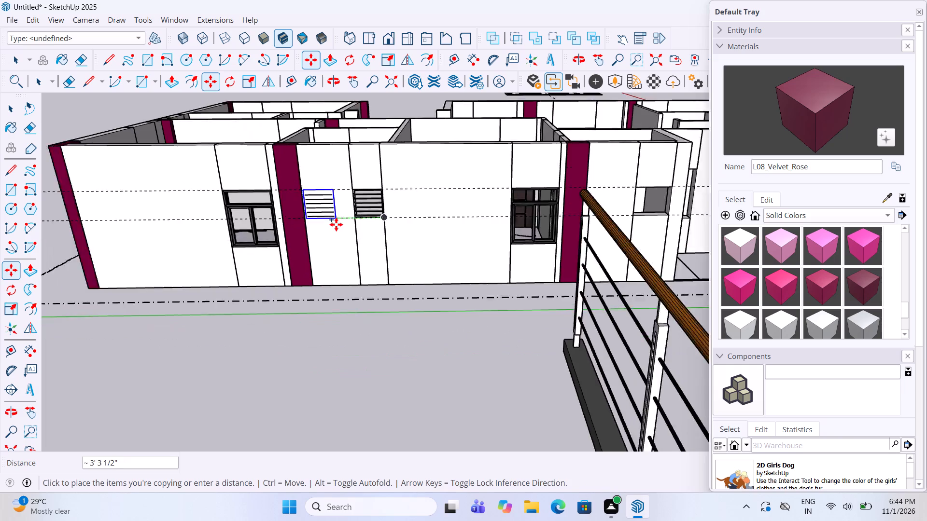
{"action": "scroll", "coordinate": [336, 224], "scroll_direction": "down", "scroll_amount": 4}
{"action": "scroll", "coordinate": [563, 173], "scroll_direction": "up", "scroll_amount": 4}
{"action": "scroll", "coordinate": [541, 237], "scroll_direction": "up", "scroll_amount": 19}
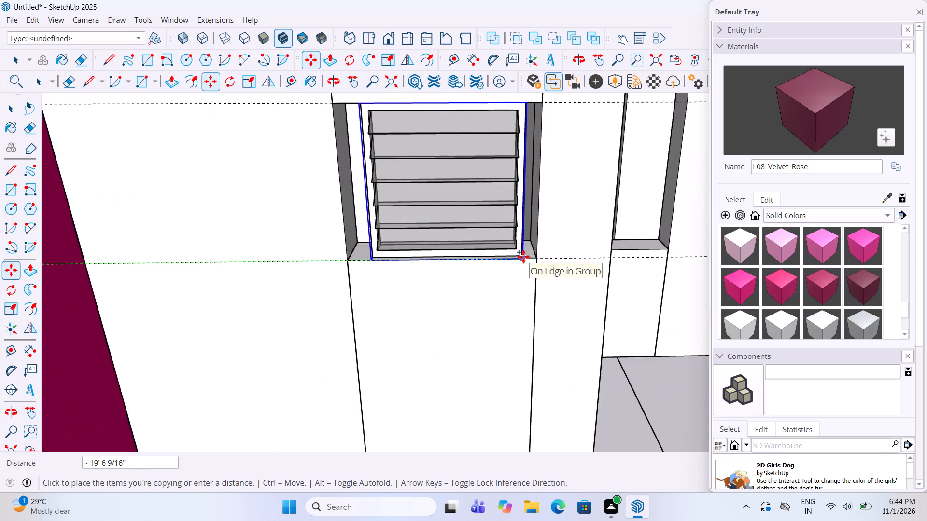
{"action": "scroll", "coordinate": [523, 257], "scroll_direction": "up", "scroll_amount": 2}
{"action": "left_click", "coordinate": [545, 257]}
Scale the copied louvred window's width by 1.25 so it fills the opening.
{"action": "key", "text": "s"}
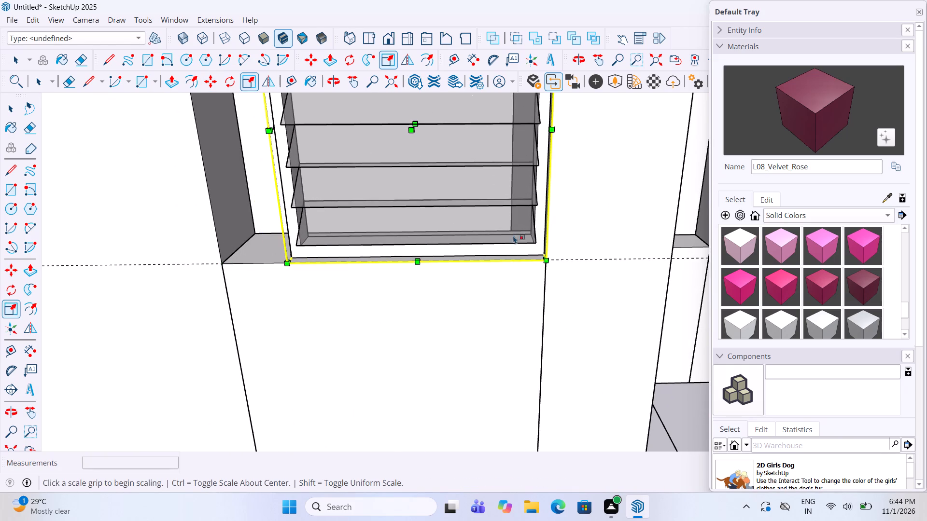
{"action": "scroll", "coordinate": [513, 240], "scroll_direction": "down", "scroll_amount": 3}
{"action": "left_click_drag", "start_coordinate": [338, 152], "coordinate": [318, 152]}
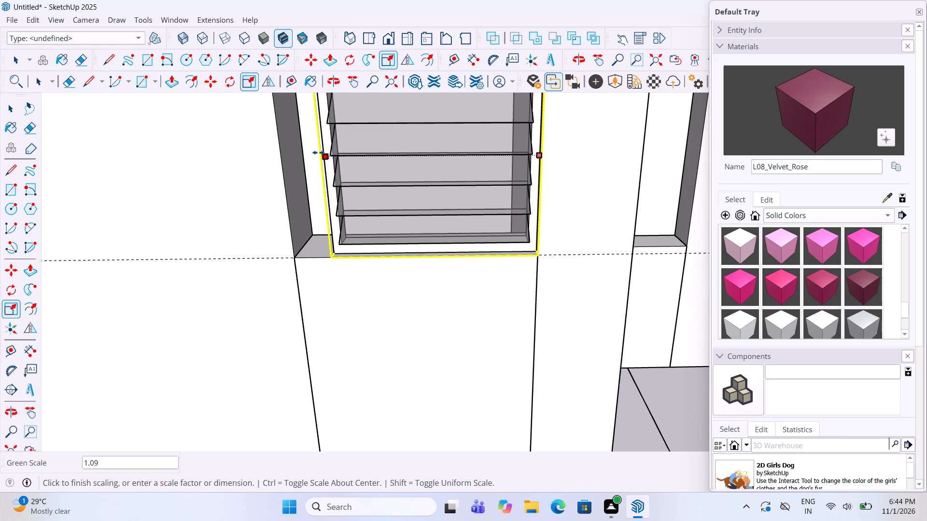
{"action": "left_click_drag", "start_coordinate": [318, 152], "coordinate": [285, 152]}
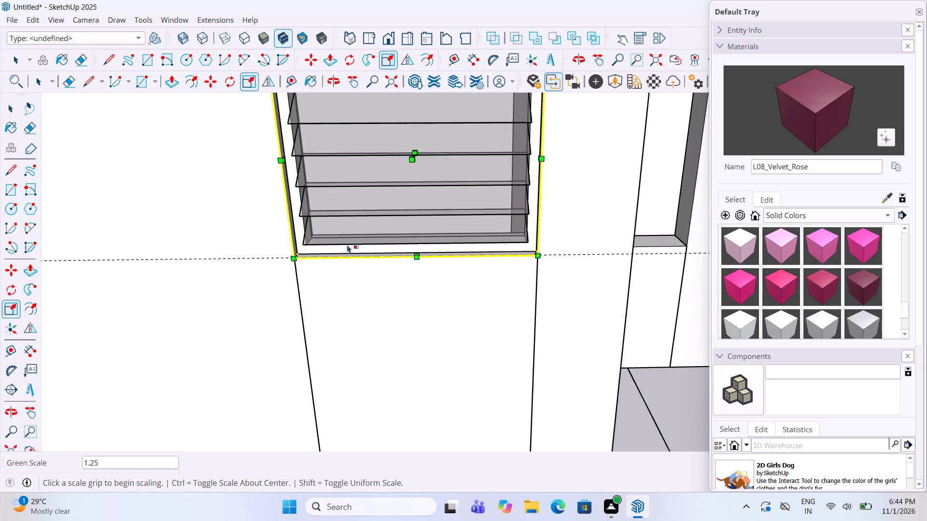
{"action": "scroll", "coordinate": [382, 294], "scroll_direction": "down", "scroll_amount": 6}
{"action": "scroll", "coordinate": [381, 175], "scroll_direction": "up", "scroll_amount": 5}
{"action": "key", "text": "space"}
{"action": "scroll", "coordinate": [430, 257], "scroll_direction": "down", "scroll_amount": 5}
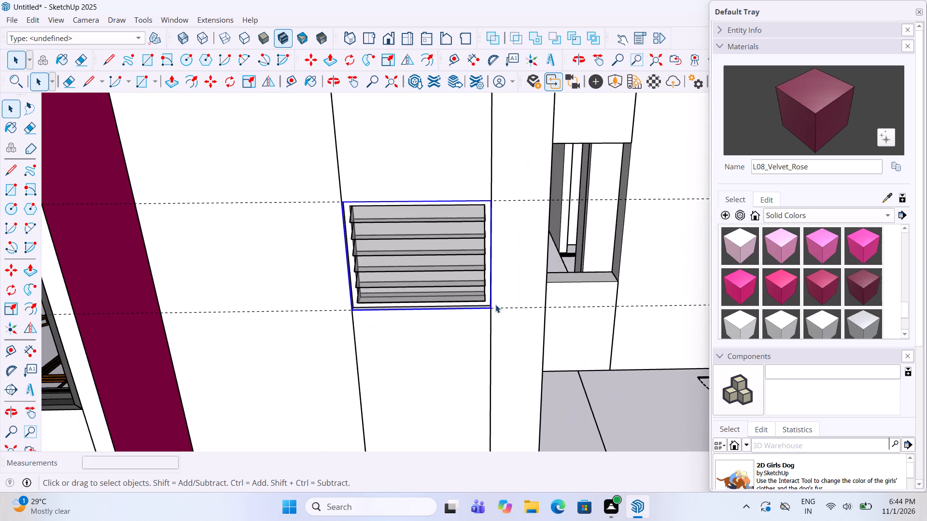
{"action": "left_click", "coordinate": [598, 387]}
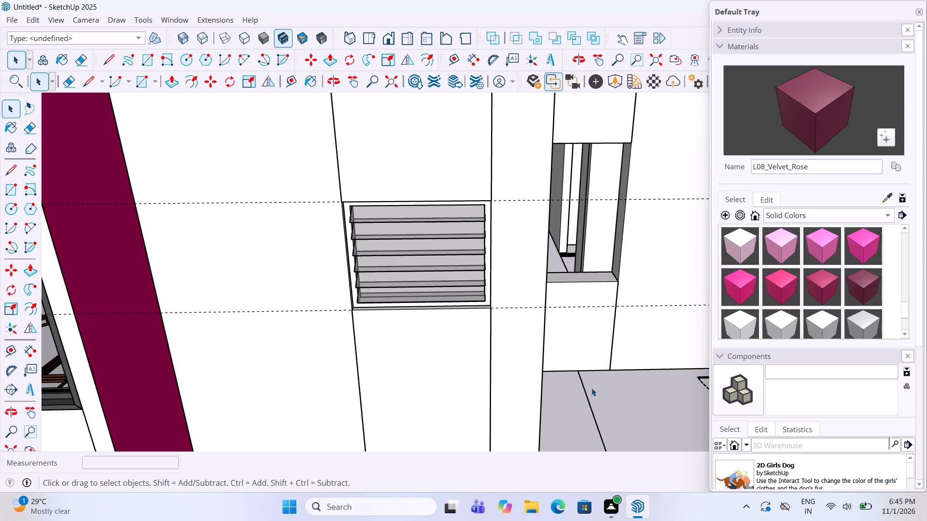
Copy the dark-framed two-pane window from the side wall into the opening in the recessed entrance wall, placing it by its lower corner.
{"action": "scroll", "coordinate": [591, 388], "scroll_direction": "down", "scroll_amount": 8}
{"action": "scroll", "coordinate": [563, 306], "scroll_direction": "down", "scroll_amount": 5}
{"action": "middle_click_drag", "start_coordinate": [573, 307], "coordinate": [511, 304]}
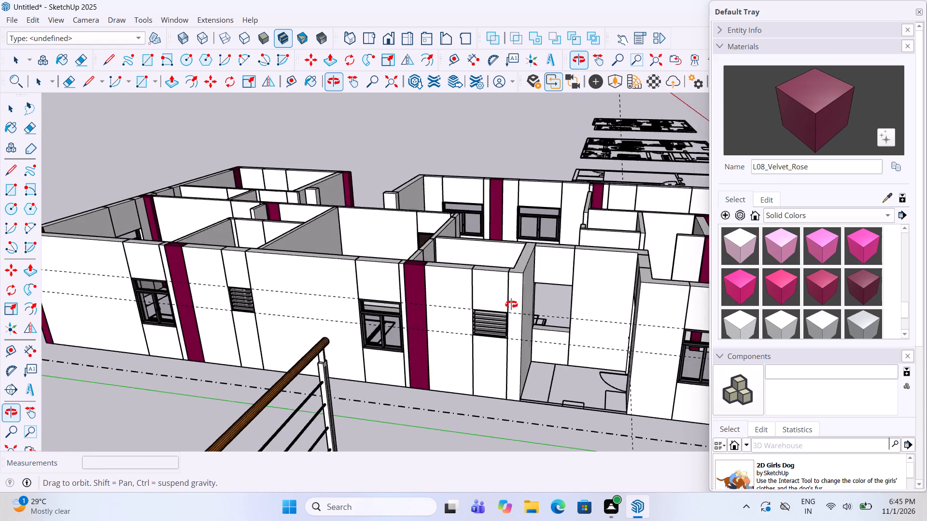
{"action": "middle_click_drag", "start_coordinate": [511, 304], "coordinate": [552, 333]}
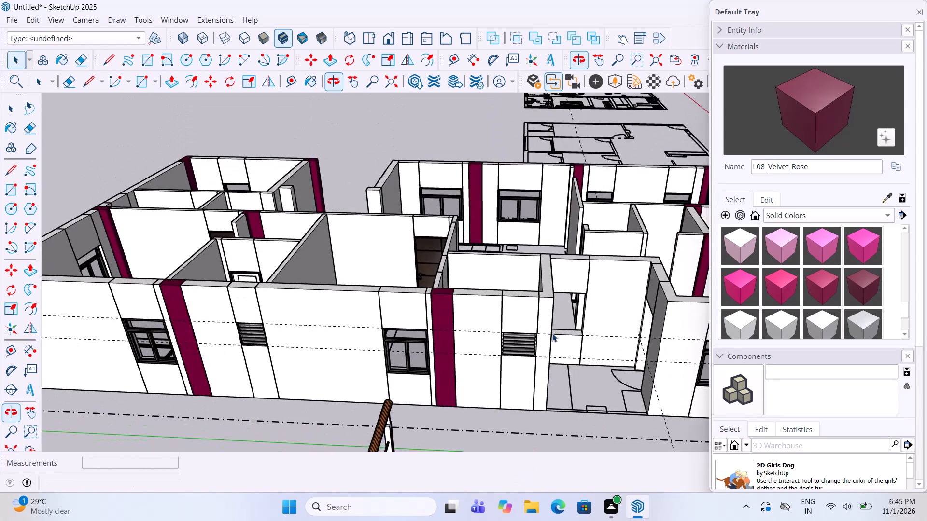
{"action": "scroll", "coordinate": [552, 333], "scroll_direction": "down", "scroll_amount": 3}
{"action": "scroll", "coordinate": [491, 345], "scroll_direction": "up", "scroll_amount": 5}
{"action": "left_click", "coordinate": [419, 356]}
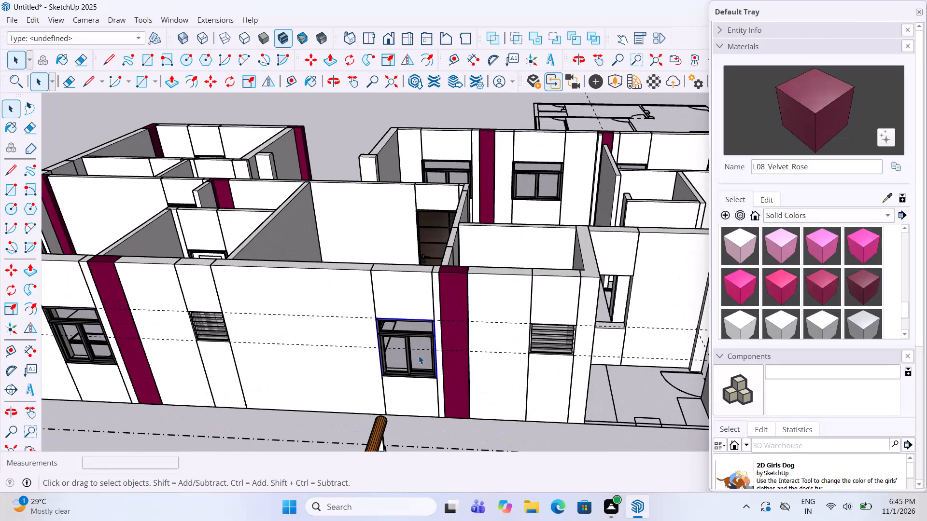
{"action": "key", "text": "m"}
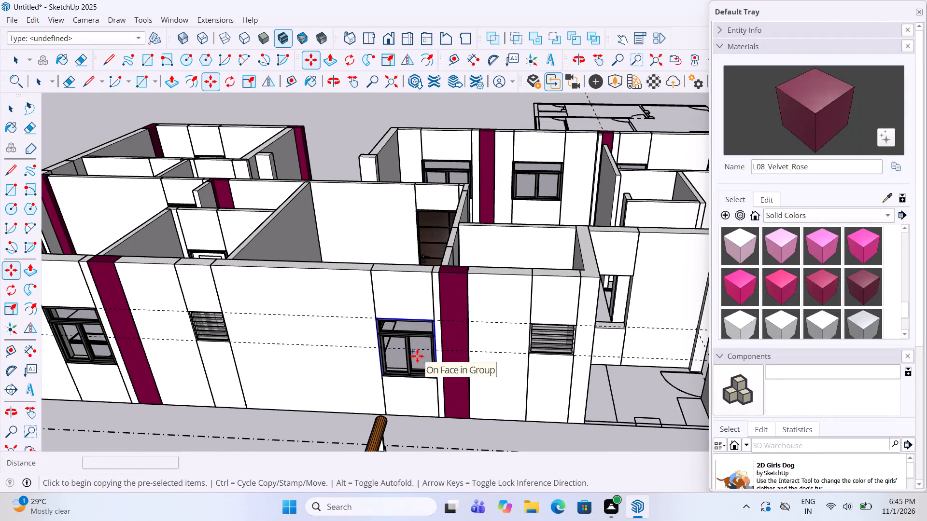
{"action": "left_click", "coordinate": [437, 380]}
{"action": "scroll", "coordinate": [380, 357], "scroll_direction": "down", "scroll_amount": 5}
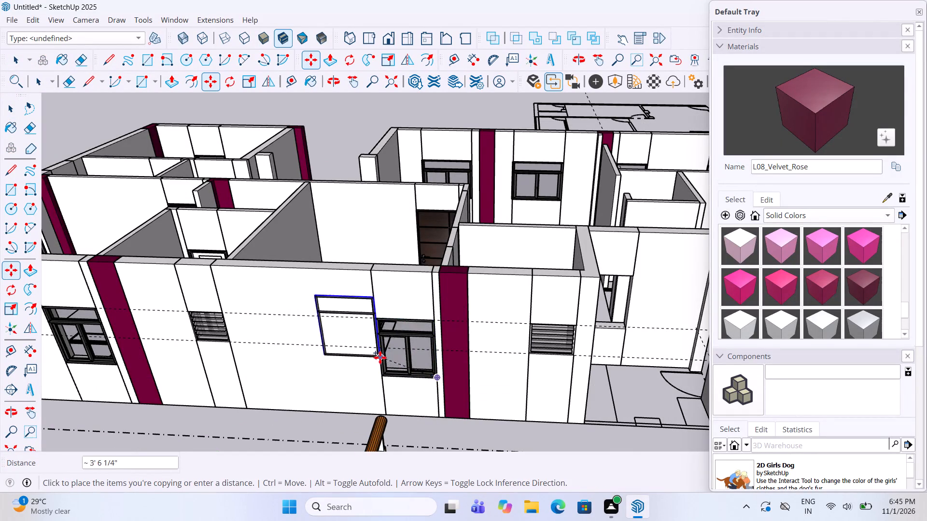
{"action": "scroll", "coordinate": [580, 308], "scroll_direction": "up", "scroll_amount": 9}
{"action": "scroll", "coordinate": [513, 367], "scroll_direction": "up", "scroll_amount": 5}
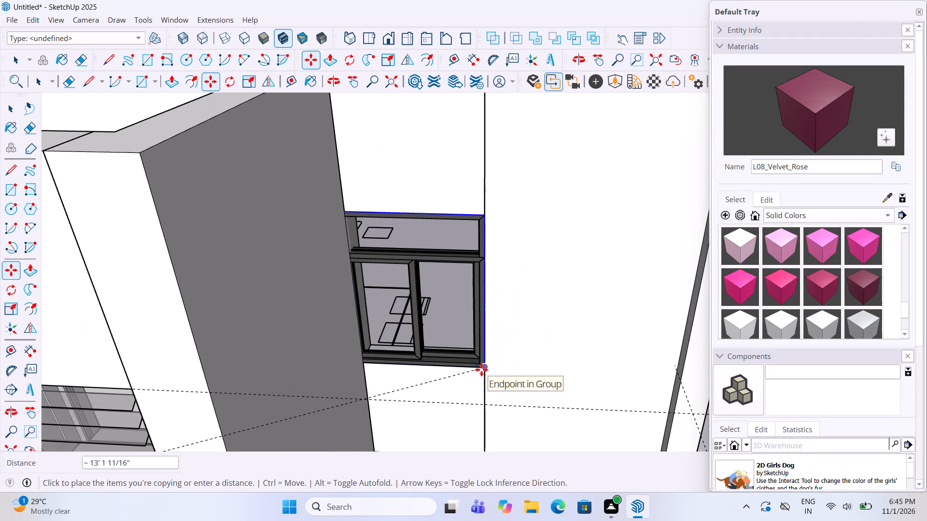
{"action": "left_click", "coordinate": [481, 370]}
Scale the copied two-pane window from its side edge to fit the recessed wall's opening, with a width scale of about 0.92.
{"action": "key", "text": "s"}
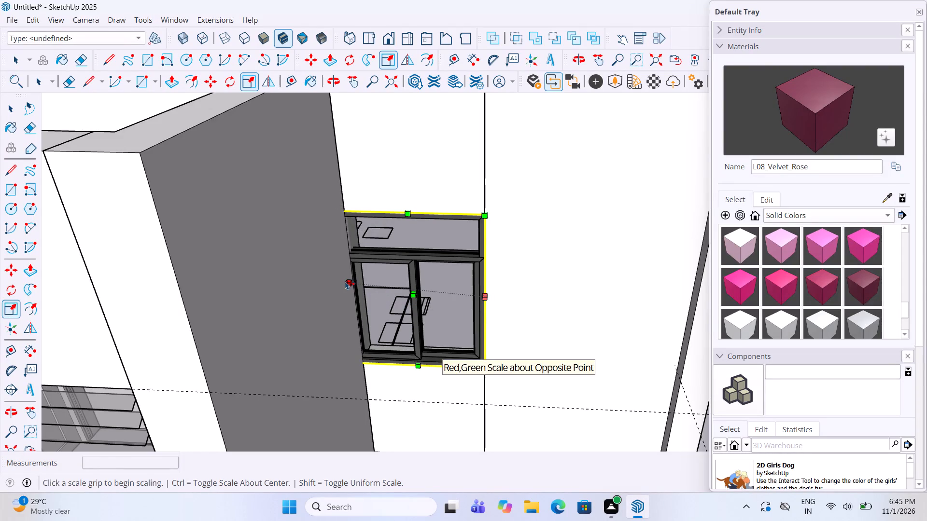
{"action": "left_click_drag", "start_coordinate": [345, 281], "coordinate": [359, 281]}
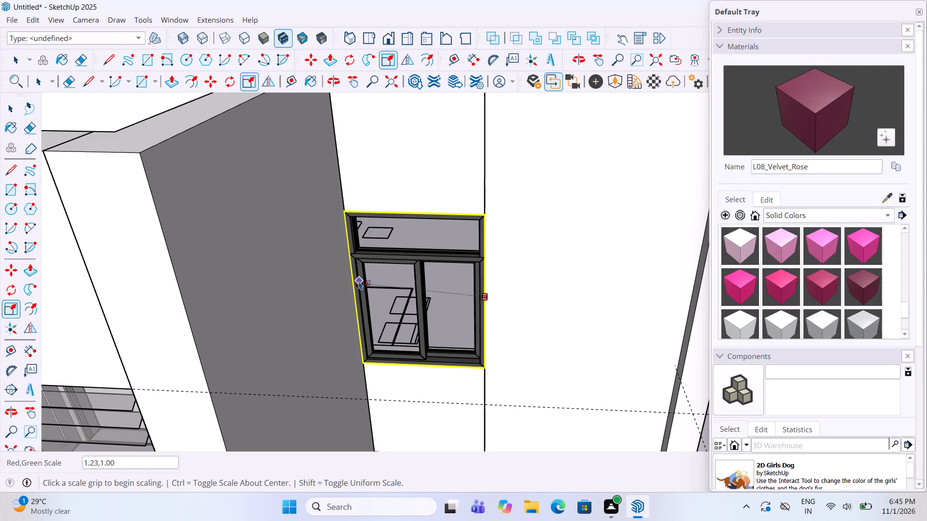
{"action": "left_click_drag", "start_coordinate": [347, 284], "coordinate": [357, 285]}
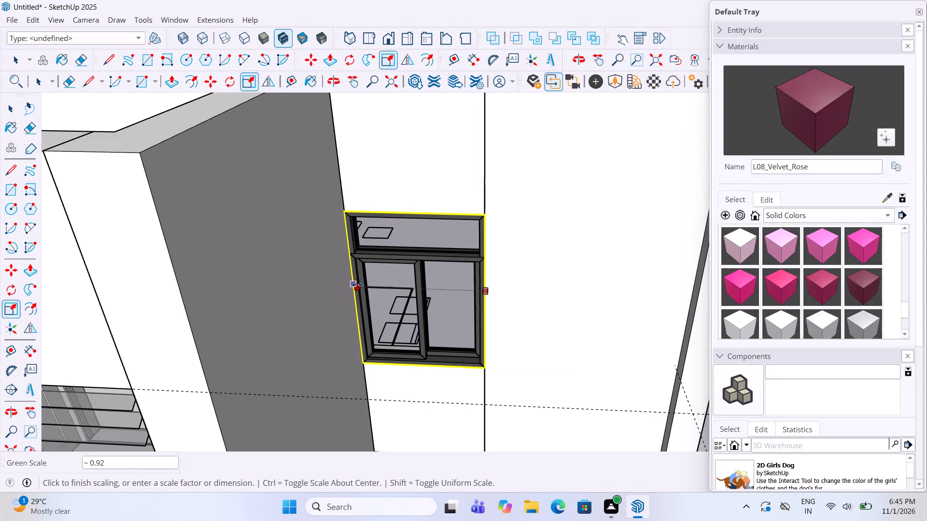
{"action": "left_click_drag", "start_coordinate": [357, 285], "coordinate": [360, 285]}
{"action": "key", "text": "space"}
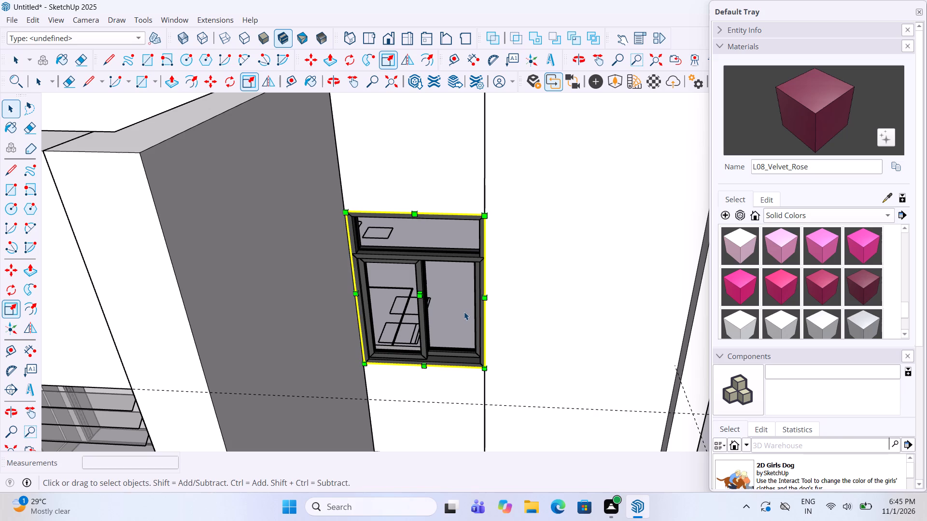
{"action": "scroll", "coordinate": [468, 262], "scroll_direction": "down", "scroll_amount": 12}
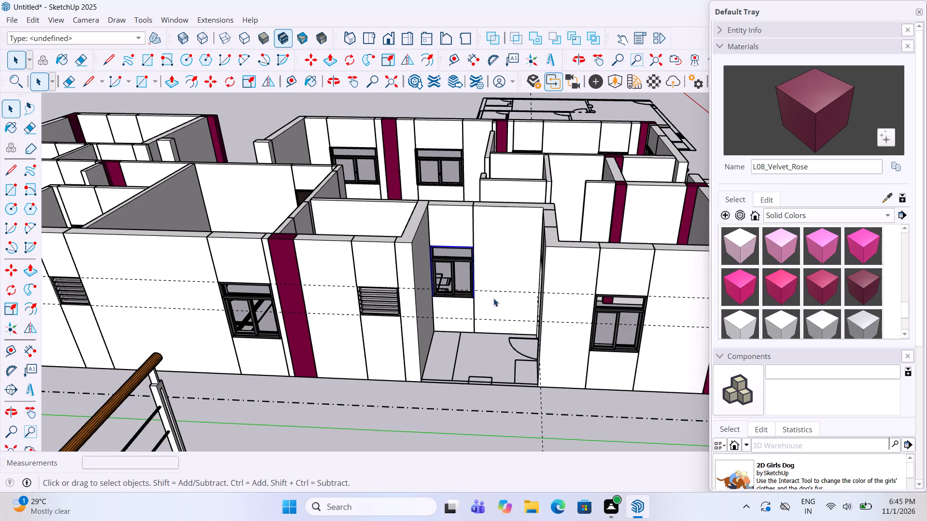
{"action": "left_click", "coordinate": [545, 426]}
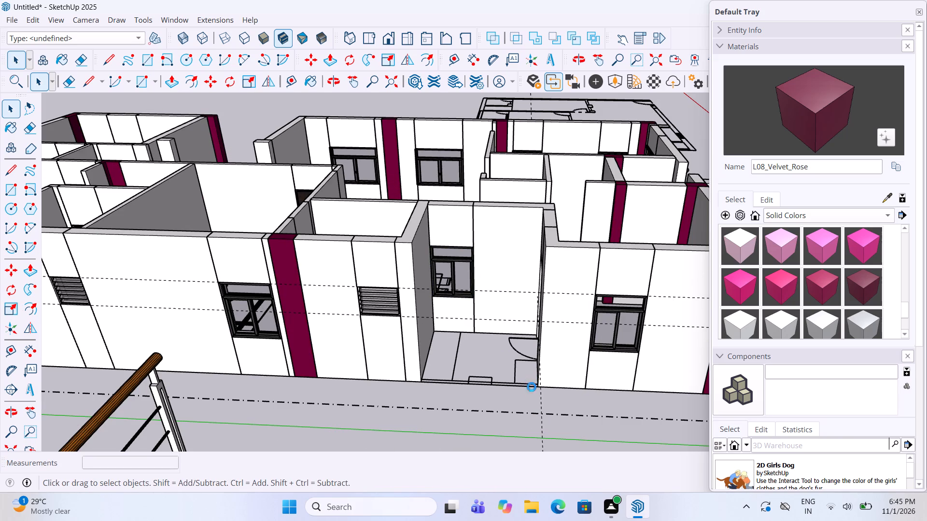
Examine the house's outer walls from all sides to check the fitted windows and the remaining openings.
{"action": "scroll", "coordinate": [527, 415], "scroll_direction": "down", "scroll_amount": 4}
{"action": "middle_click_drag", "start_coordinate": [537, 346], "coordinate": [540, 367]}
{"action": "scroll", "coordinate": [389, 352], "scroll_direction": "down", "scroll_amount": 3}
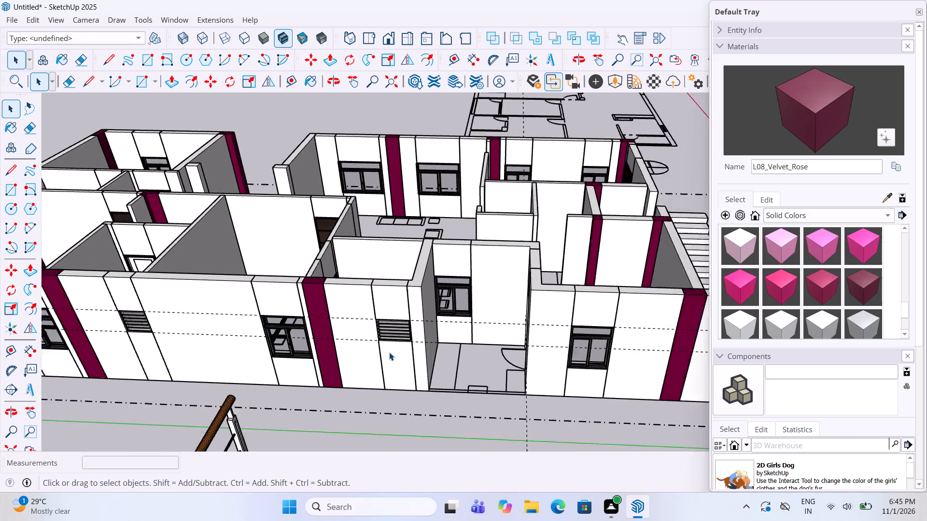
{"action": "scroll", "coordinate": [389, 352], "scroll_direction": "down", "scroll_amount": 3}
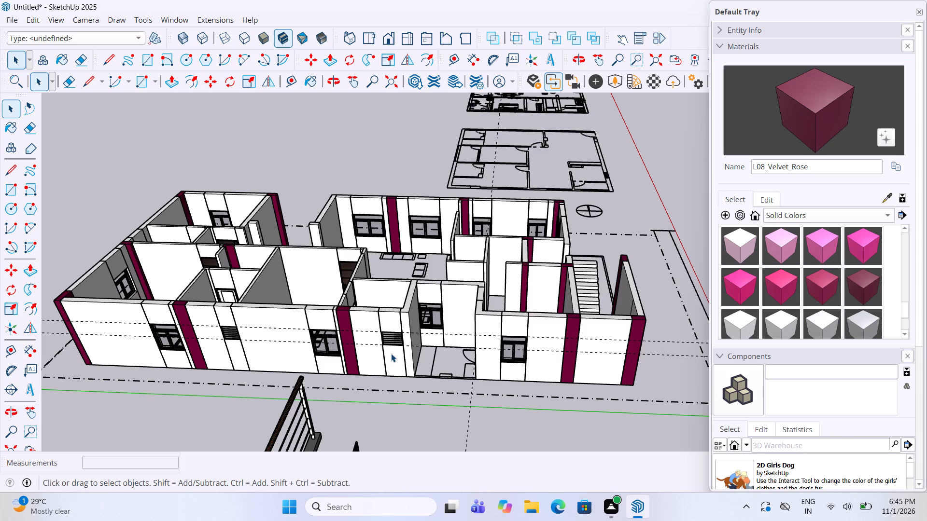
{"action": "scroll", "coordinate": [413, 264], "scroll_direction": "up", "scroll_amount": 4}
{"action": "scroll", "coordinate": [421, 260], "scroll_direction": "down", "scroll_amount": 7}
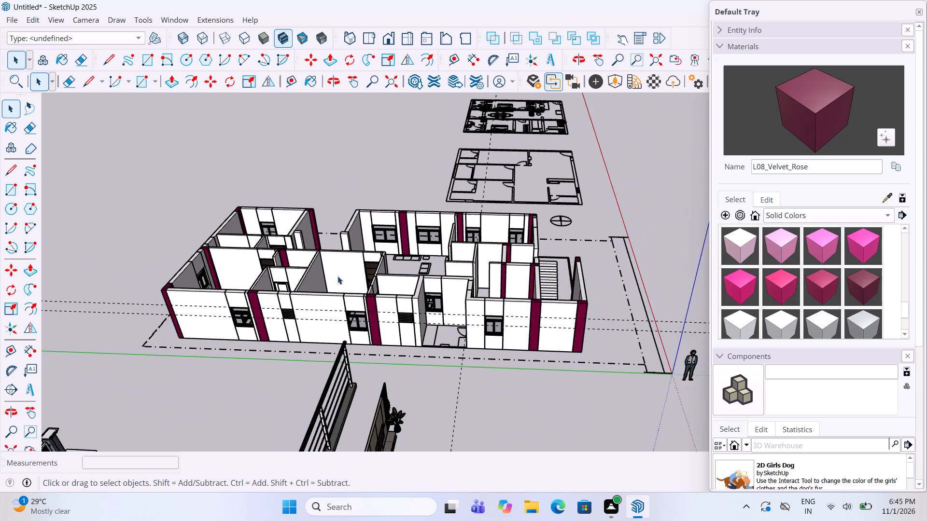
{"action": "middle_click_drag", "start_coordinate": [270, 275], "coordinate": [626, 237]}
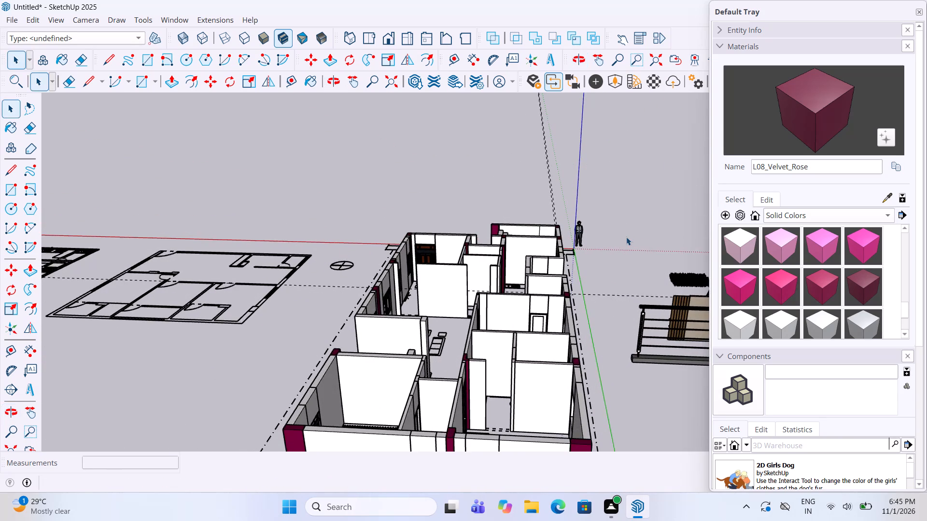
{"action": "scroll", "coordinate": [626, 237], "scroll_direction": "down", "scroll_amount": 5}
{"action": "scroll", "coordinate": [565, 374], "scroll_direction": "up", "scroll_amount": 5}
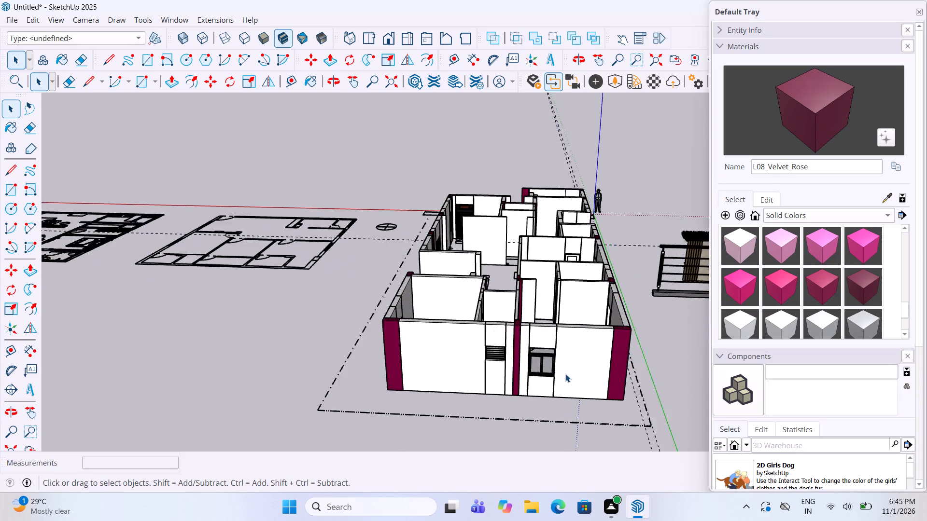
{"action": "scroll", "coordinate": [565, 374], "scroll_direction": "up", "scroll_amount": 1}
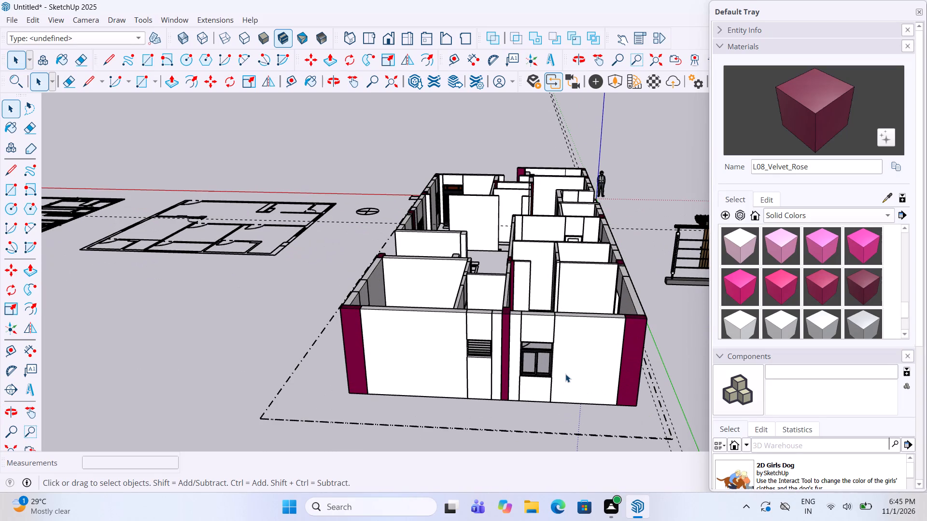
{"action": "scroll", "coordinate": [559, 363], "scroll_direction": "down", "scroll_amount": 4}
{"action": "scroll", "coordinate": [473, 332], "scroll_direction": "up", "scroll_amount": 5}
{"action": "middle_click_drag", "start_coordinate": [322, 327], "coordinate": [545, 355]}
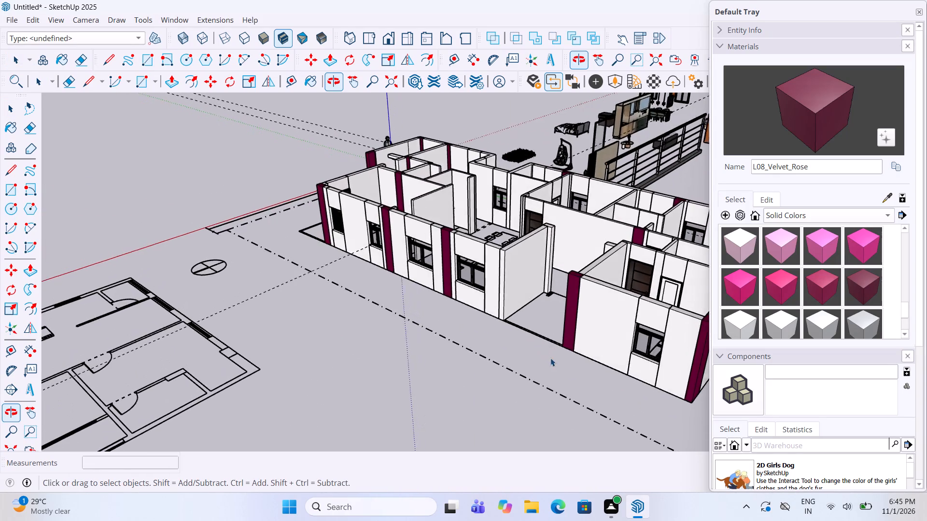
{"action": "scroll", "coordinate": [565, 260], "scroll_direction": "up", "scroll_amount": 4}
{"action": "middle_click_drag", "start_coordinate": [565, 260], "coordinate": [609, 288]}
{"action": "scroll", "coordinate": [594, 277], "scroll_direction": "down", "scroll_amount": 13}
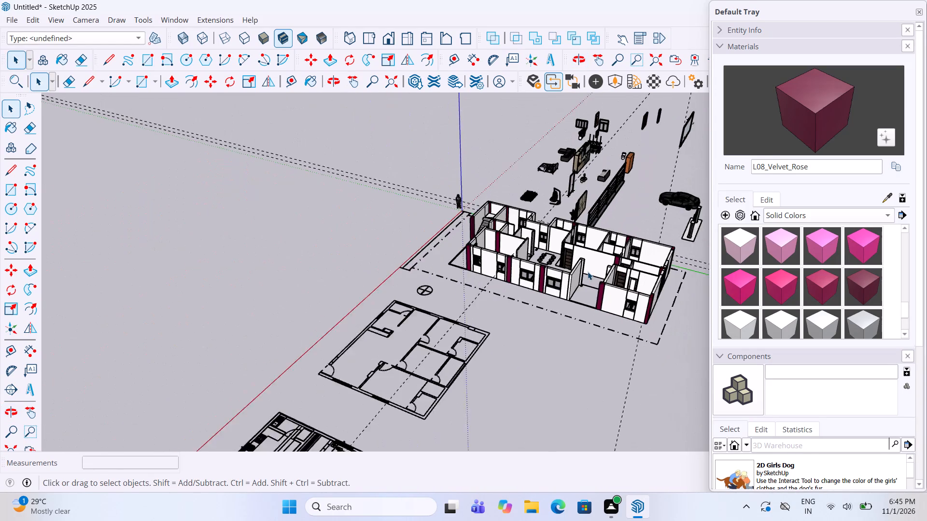
Look over the imported doors, windows and furniture beside the house for a frame to fit the open outer wall.
{"action": "scroll", "coordinate": [588, 272], "scroll_direction": "down", "scroll_amount": 6}
{"action": "middle_click_drag", "start_coordinate": [385, 305], "coordinate": [585, 326]}
{"action": "scroll", "coordinate": [488, 110], "scroll_direction": "up", "scroll_amount": 6}
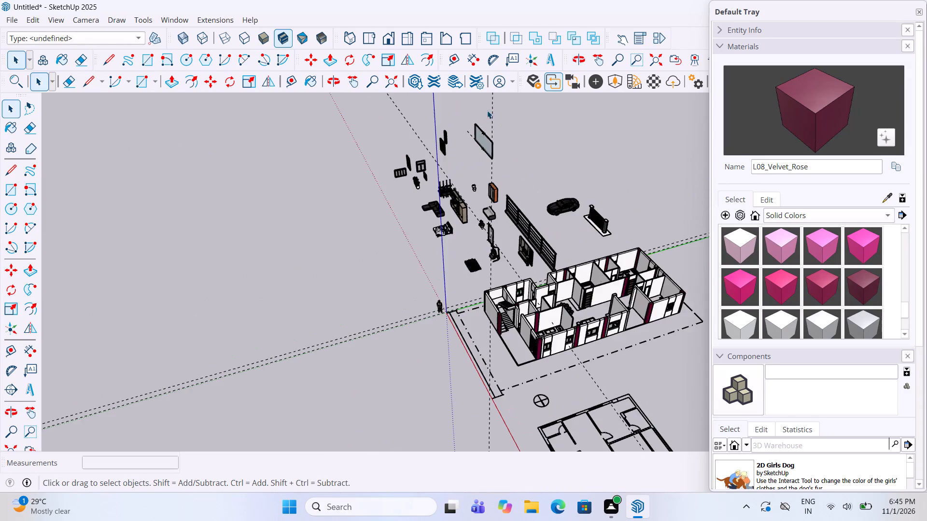
{"action": "scroll", "coordinate": [487, 123], "scroll_direction": "up", "scroll_amount": 10}
{"action": "scroll", "coordinate": [382, 141], "scroll_direction": "up", "scroll_amount": 5}
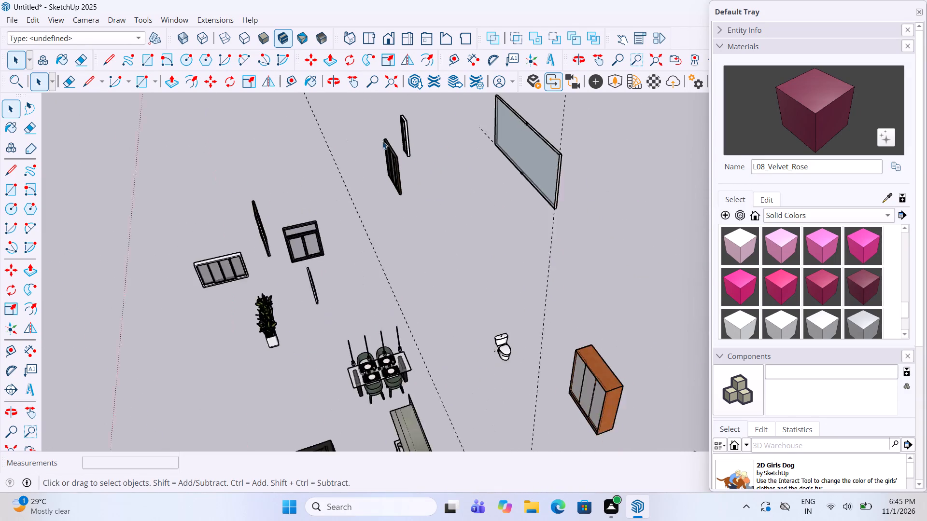
{"action": "middle_click_drag", "start_coordinate": [395, 141], "coordinate": [562, 135]}
{"action": "scroll", "coordinate": [566, 135], "scroll_direction": "down", "scroll_amount": 3}
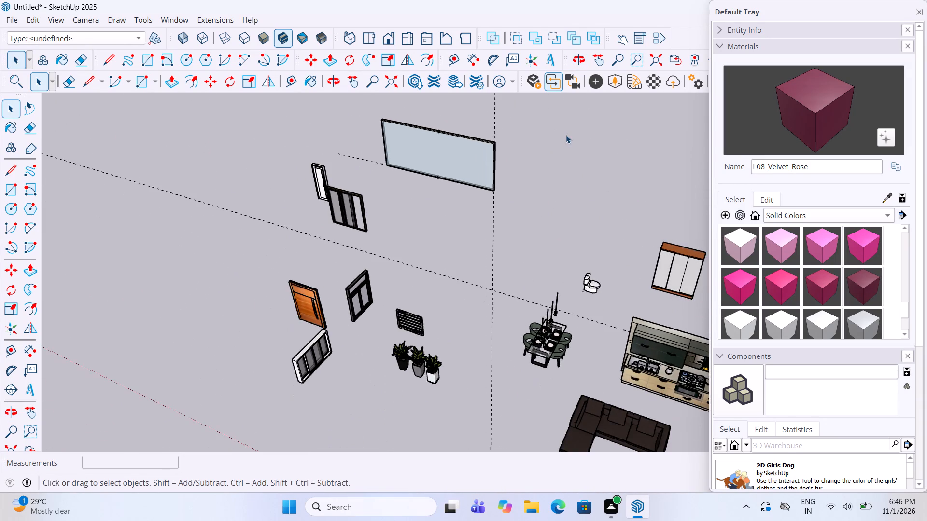
{"action": "scroll", "coordinate": [566, 135], "scroll_direction": "down", "scroll_amount": 4}
{"action": "scroll", "coordinate": [436, 144], "scroll_direction": "up", "scroll_amount": 4}
{"action": "scroll", "coordinate": [388, 186], "scroll_direction": "up", "scroll_amount": 6}
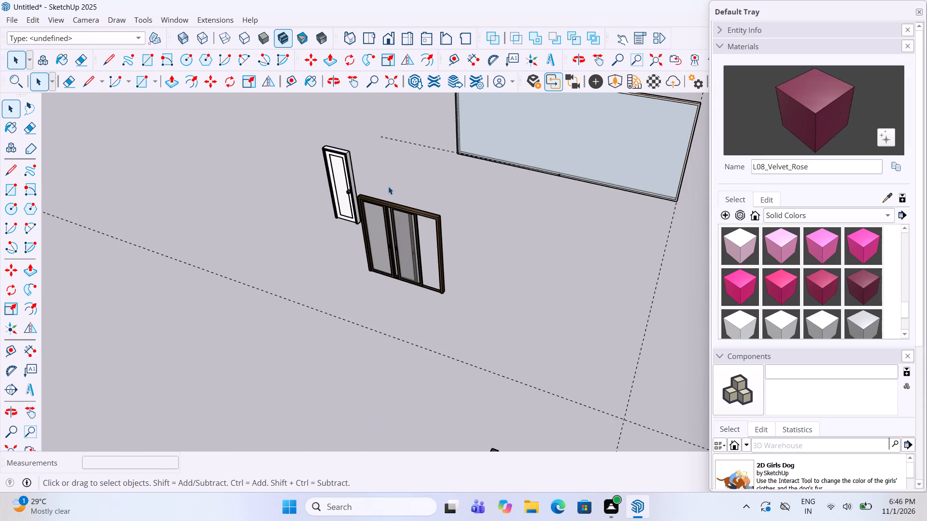
{"action": "scroll", "coordinate": [388, 186], "scroll_direction": "down", "scroll_amount": 5}
{"action": "scroll", "coordinate": [537, 189], "scroll_direction": "down", "scroll_amount": 10}
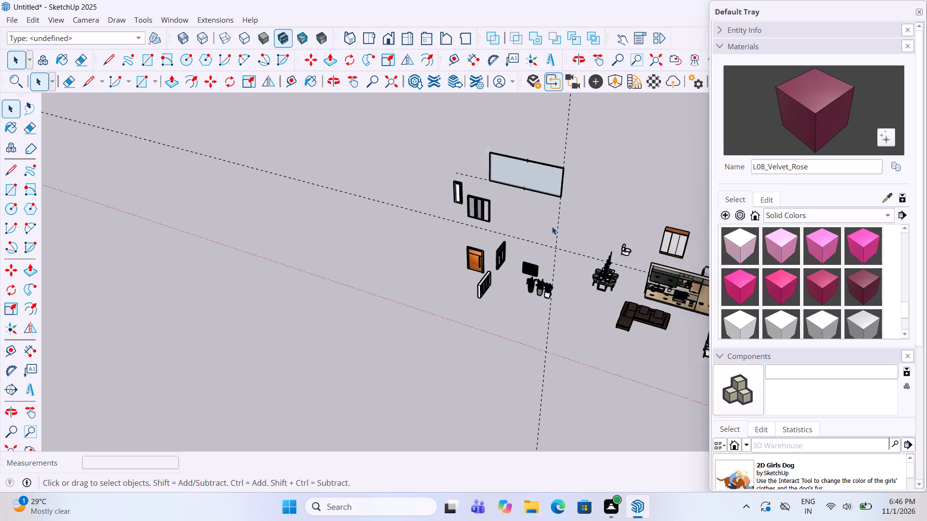
{"action": "scroll", "coordinate": [552, 226], "scroll_direction": "down", "scroll_amount": 3}
{"action": "scroll", "coordinate": [419, 292], "scroll_direction": "down", "scroll_amount": 5}
{"action": "scroll", "coordinate": [675, 294], "scroll_direction": "up", "scroll_amount": 5}
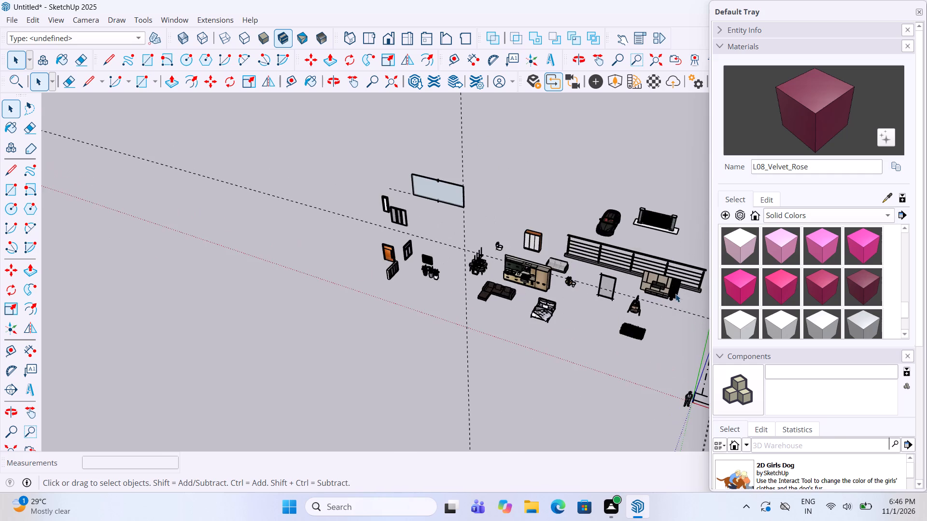
Copy the dark-framed single-pane glass panel from the imported models to the ground outside the house's wide open bay.
{"action": "scroll", "coordinate": [629, 329], "scroll_direction": "up", "scroll_amount": 7}
{"action": "scroll", "coordinate": [593, 234], "scroll_direction": "up", "scroll_amount": 17}
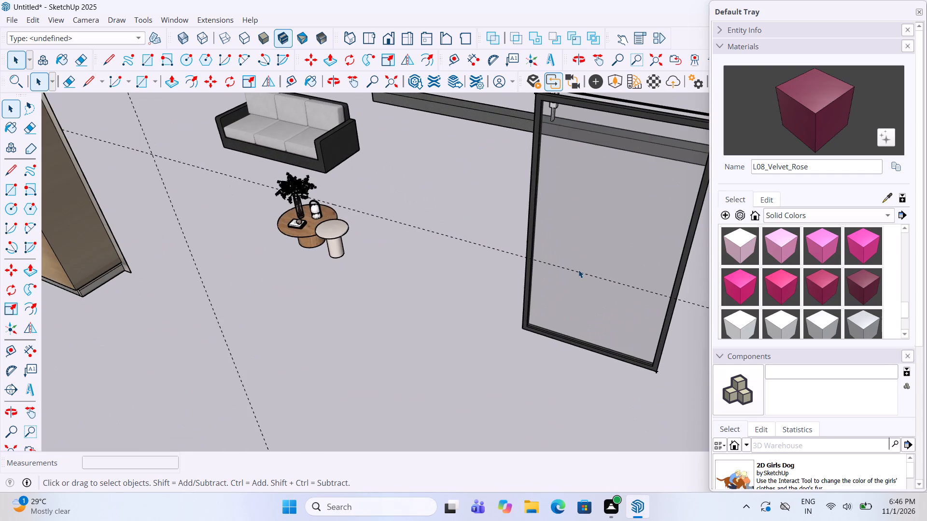
{"action": "left_click", "coordinate": [578, 270]}
{"action": "key", "text": "m"}
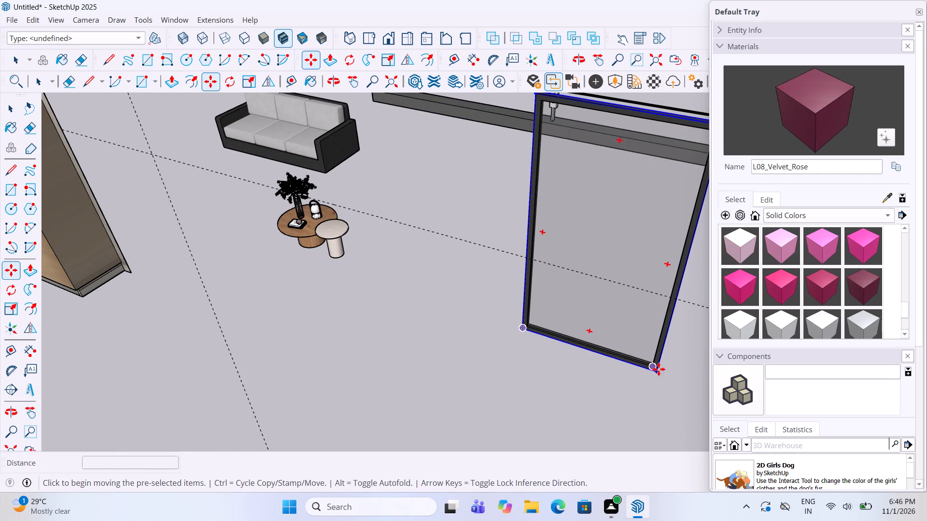
{"action": "left_click", "coordinate": [659, 379]}
{"action": "scroll", "coordinate": [462, 325], "scroll_direction": "down", "scroll_amount": 7}
{"action": "scroll", "coordinate": [408, 328], "scroll_direction": "down", "scroll_amount": 5}
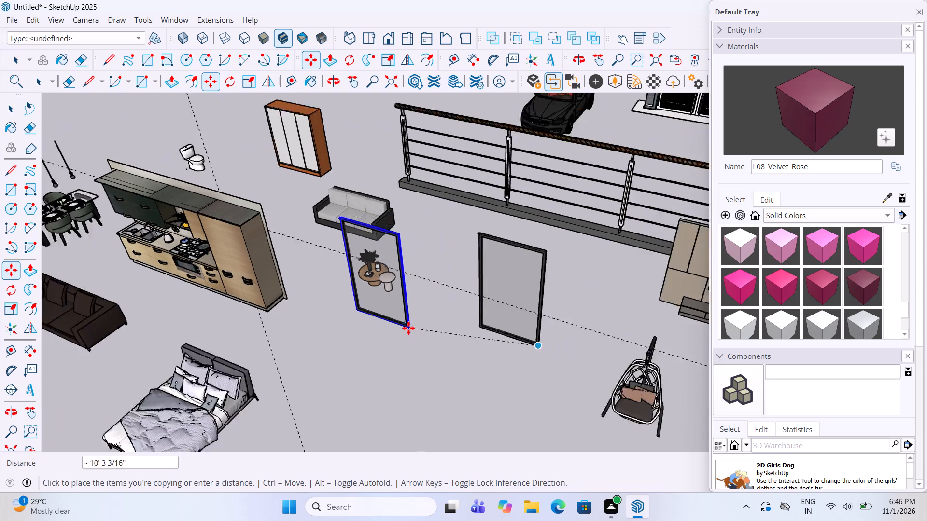
{"action": "scroll", "coordinate": [408, 328], "scroll_direction": "down", "scroll_amount": 2}
{"action": "scroll", "coordinate": [450, 236], "scroll_direction": "down", "scroll_amount": 13}
{"action": "scroll", "coordinate": [572, 315], "scroll_direction": "up", "scroll_amount": 5}
{"action": "scroll", "coordinate": [598, 260], "scroll_direction": "up", "scroll_amount": 2}
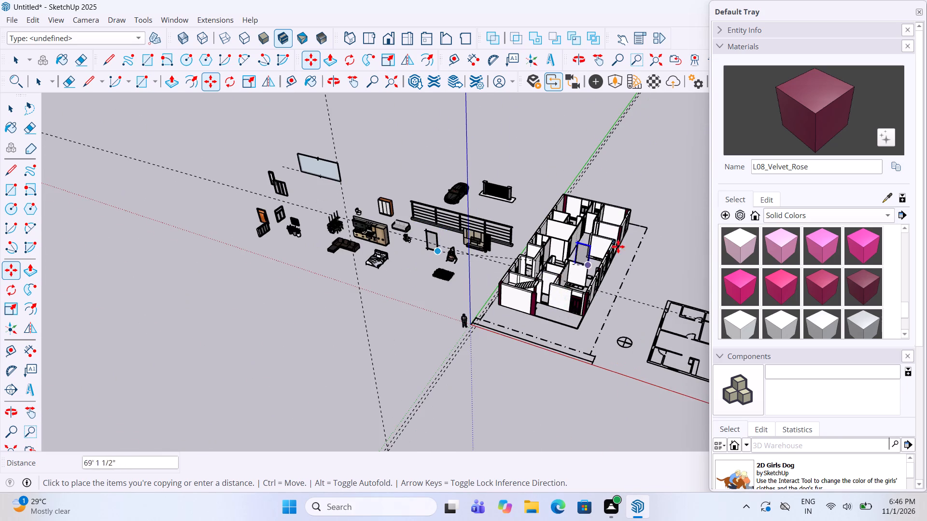
{"action": "scroll", "coordinate": [618, 247], "scroll_direction": "up", "scroll_amount": 3}
{"action": "middle_click_drag", "start_coordinate": [618, 247], "coordinate": [396, 261]}
{"action": "middle_click_drag", "start_coordinate": [378, 264], "coordinate": [347, 268]}
{"action": "scroll", "coordinate": [585, 287], "scroll_direction": "down", "scroll_amount": 3}
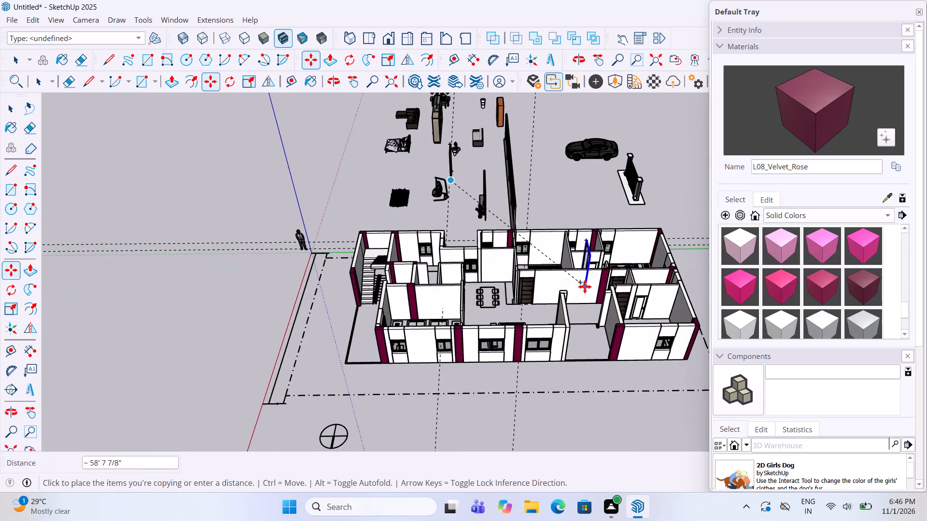
{"action": "scroll", "coordinate": [585, 287], "scroll_direction": "down", "scroll_amount": 3}
{"action": "scroll", "coordinate": [595, 415], "scroll_direction": "up", "scroll_amount": 5}
{"action": "scroll", "coordinate": [588, 358], "scroll_direction": "up", "scroll_amount": 5}
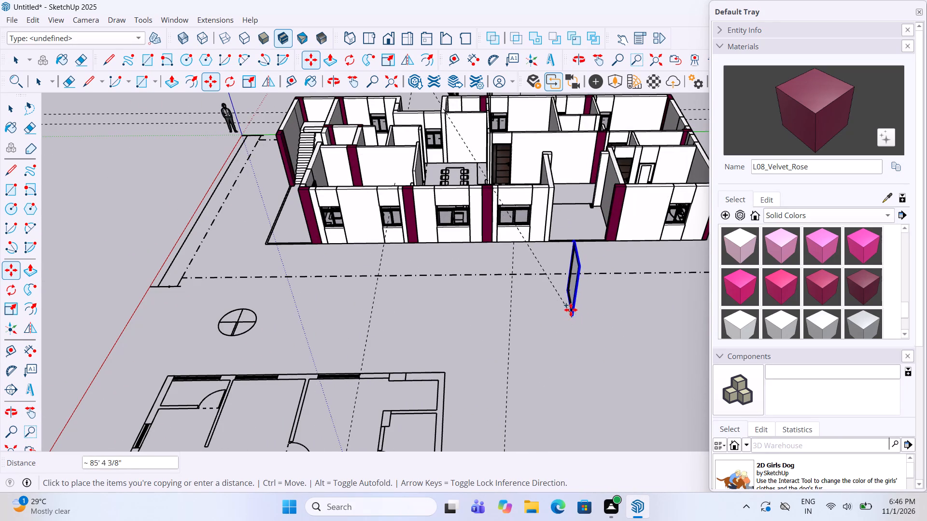
{"action": "left_click", "coordinate": [570, 305]}
Rotate the copied glass panel on the ground plane so it runs parallel to the house's outer wall.
{"action": "left_click", "coordinate": [12, 288]}
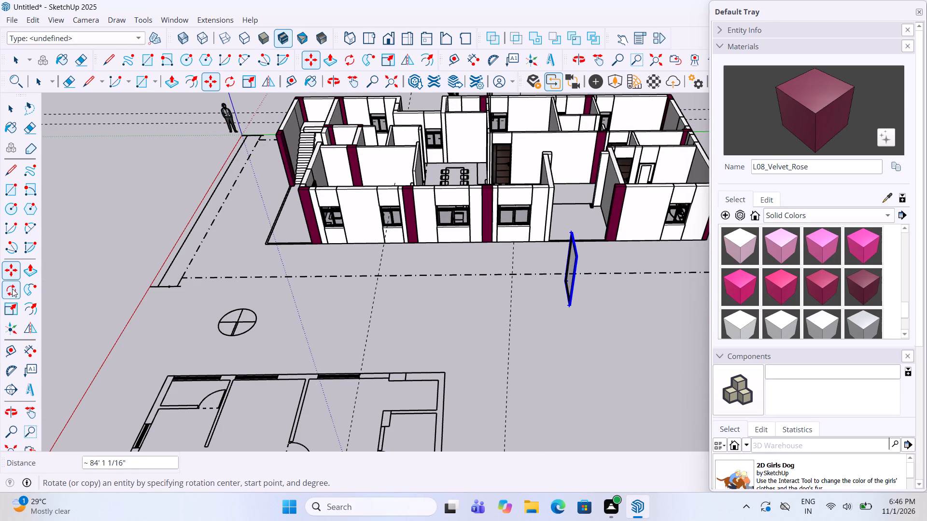
{"action": "left_click", "coordinate": [545, 356]}
{"action": "left_click", "coordinate": [561, 355]}
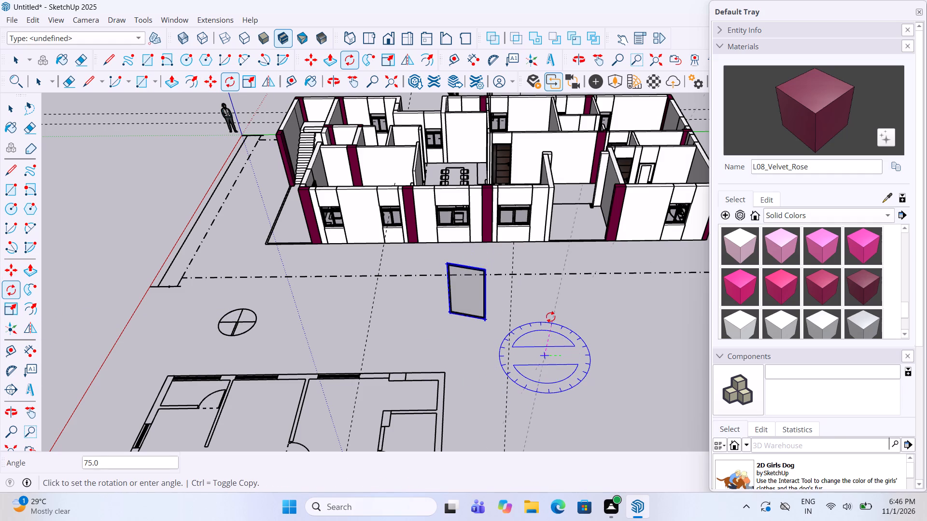
{"action": "left_click", "coordinate": [543, 302]}
Move the glass panel by its lower corner into the wide wall opening, against the base of the maroon column.
{"action": "key", "text": "m"}
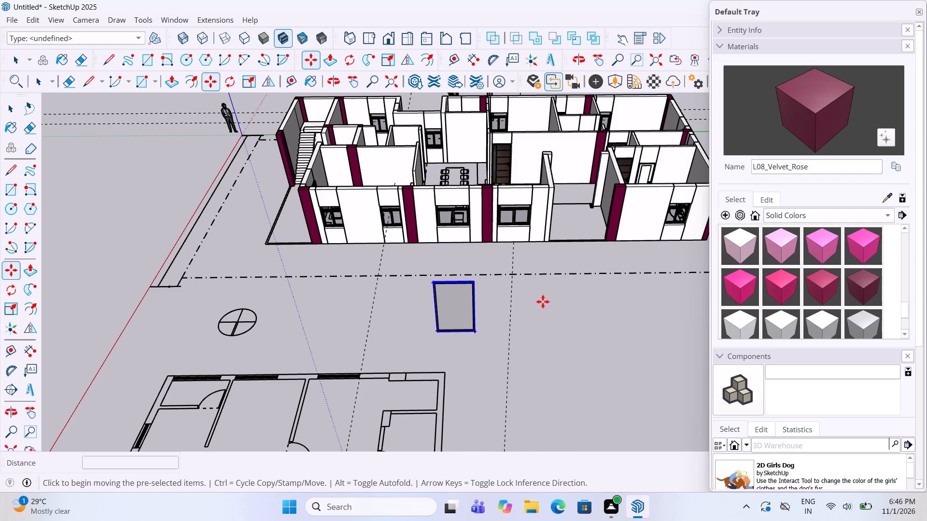
{"action": "scroll", "coordinate": [541, 302], "scroll_direction": "up", "scroll_amount": 5}
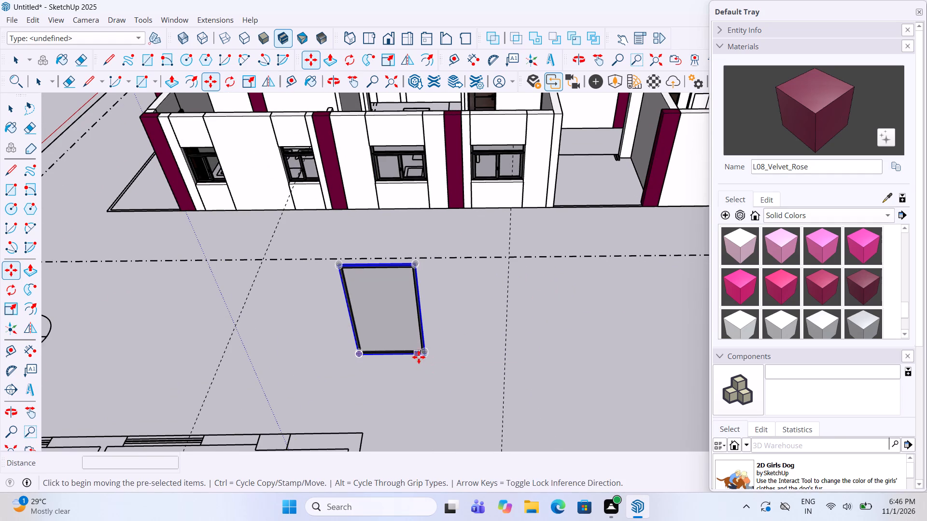
{"action": "left_click", "coordinate": [423, 358]}
{"action": "scroll", "coordinate": [704, 177], "scroll_direction": "up", "scroll_amount": 5}
{"action": "scroll", "coordinate": [579, 209], "scroll_direction": "up", "scroll_amount": 8}
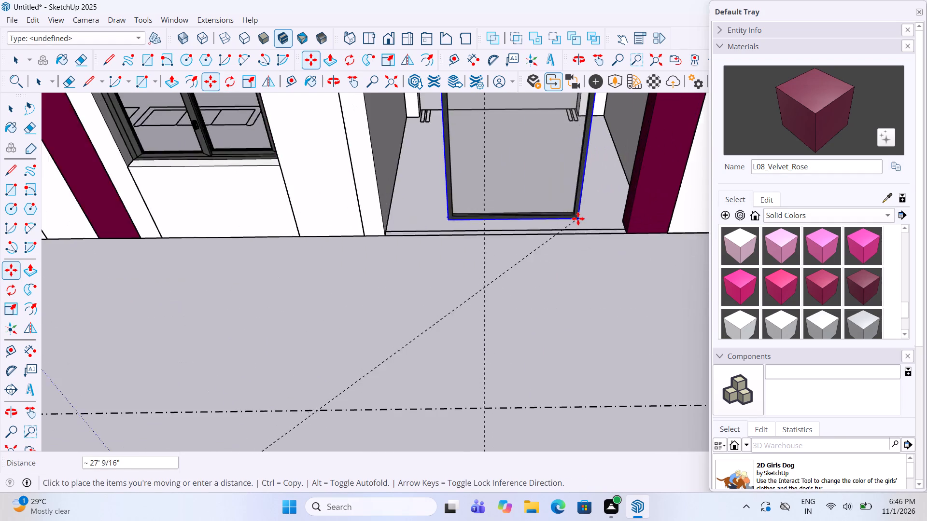
{"action": "scroll", "coordinate": [578, 219], "scroll_direction": "up", "scroll_amount": 2}
{"action": "left_click", "coordinate": [664, 243]}
Scale the glass panel's width from its free side edge so it spans the full opening.
{"action": "scroll", "coordinate": [382, 242], "scroll_direction": "up", "scroll_amount": 1}
{"action": "middle_click_drag", "start_coordinate": [383, 242], "coordinate": [452, 247]}
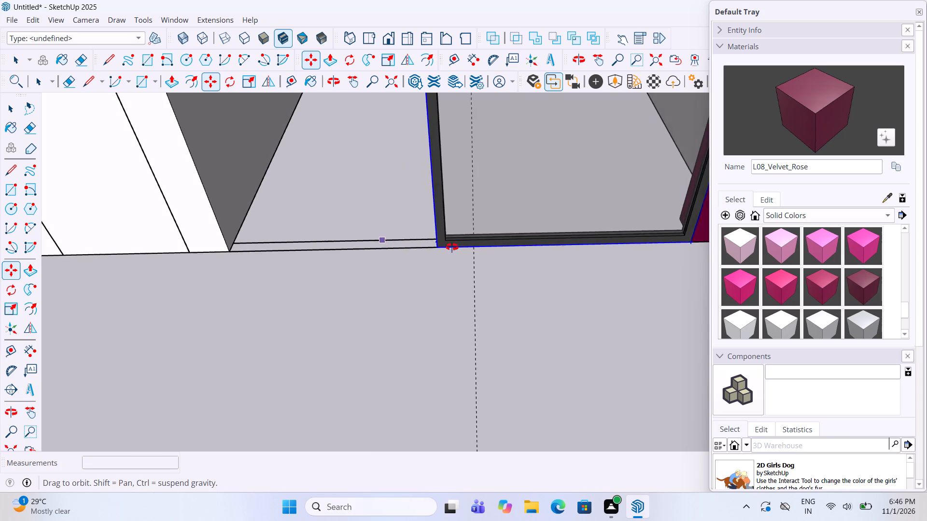
{"action": "middle_click_drag", "start_coordinate": [452, 247], "coordinate": [408, 274]}
{"action": "scroll", "coordinate": [407, 274], "scroll_direction": "down", "scroll_amount": 5}
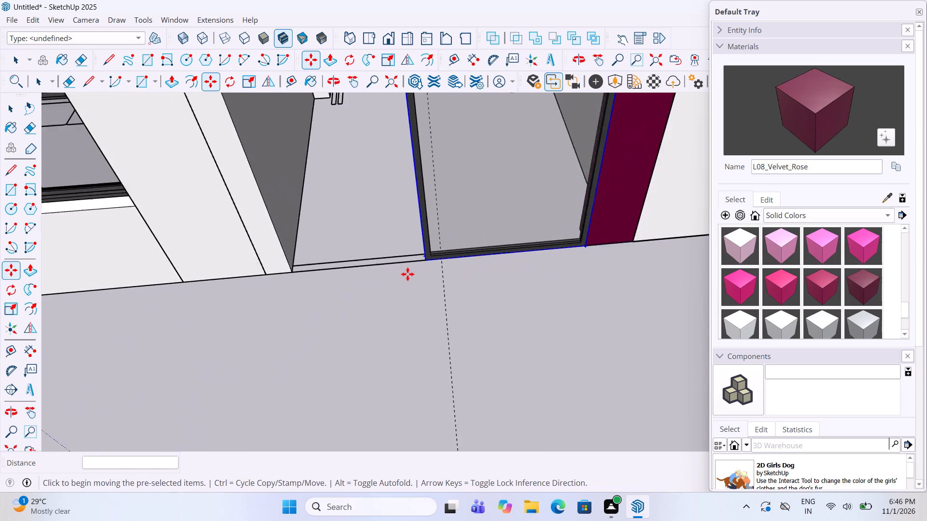
{"action": "scroll", "coordinate": [407, 274], "scroll_direction": "down", "scroll_amount": 13}
{"action": "scroll", "coordinate": [419, 212], "scroll_direction": "up", "scroll_amount": 6}
{"action": "key", "text": "s"}
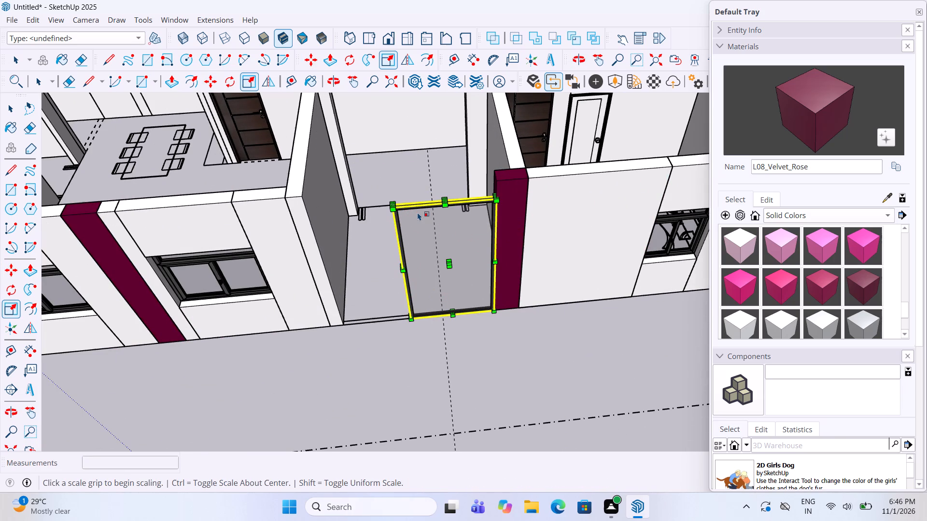
{"action": "scroll", "coordinate": [414, 254], "scroll_direction": "up", "scroll_amount": 4}
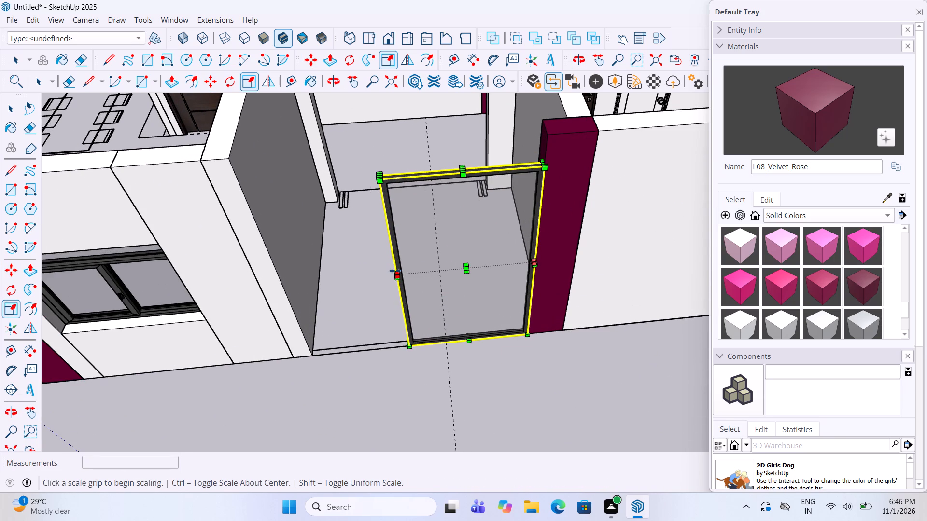
{"action": "left_click_drag", "start_coordinate": [395, 271], "coordinate": [281, 275]}
Scale the glass panel's height by 1.13 from its top edge to reach the top of the wall.
{"action": "scroll", "coordinate": [371, 300], "scroll_direction": "down", "scroll_amount": 5}
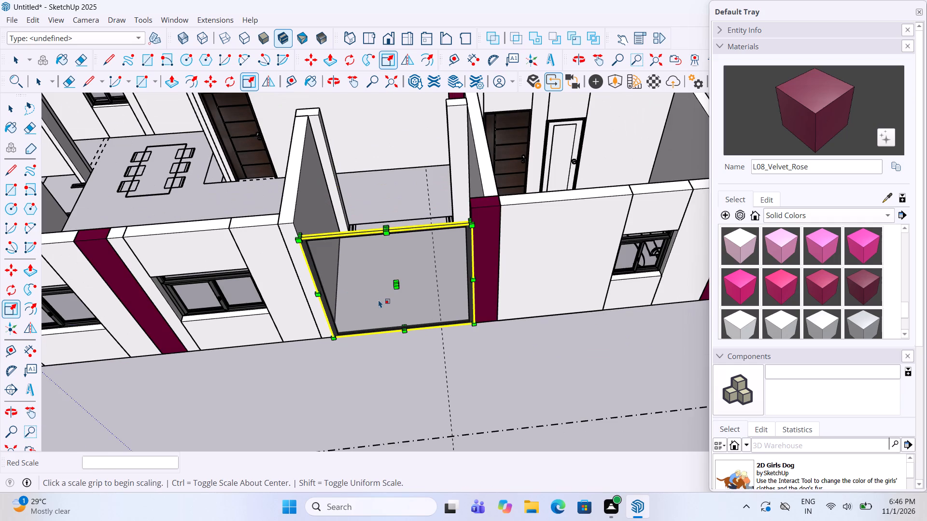
{"action": "scroll", "coordinate": [389, 208], "scroll_direction": "up", "scroll_amount": 5}
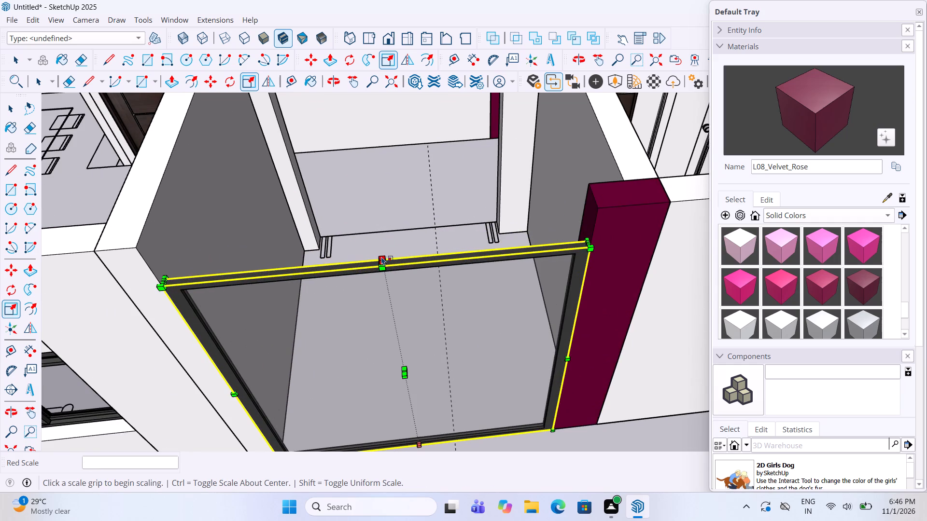
{"action": "left_click_drag", "start_coordinate": [384, 260], "coordinate": [365, 228]}
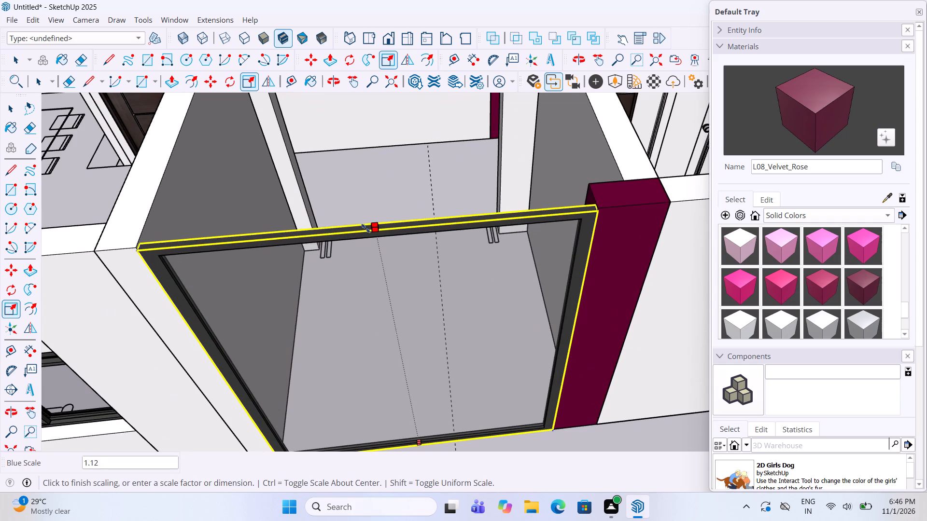
{"action": "left_click_drag", "start_coordinate": [365, 228], "coordinate": [368, 226]}
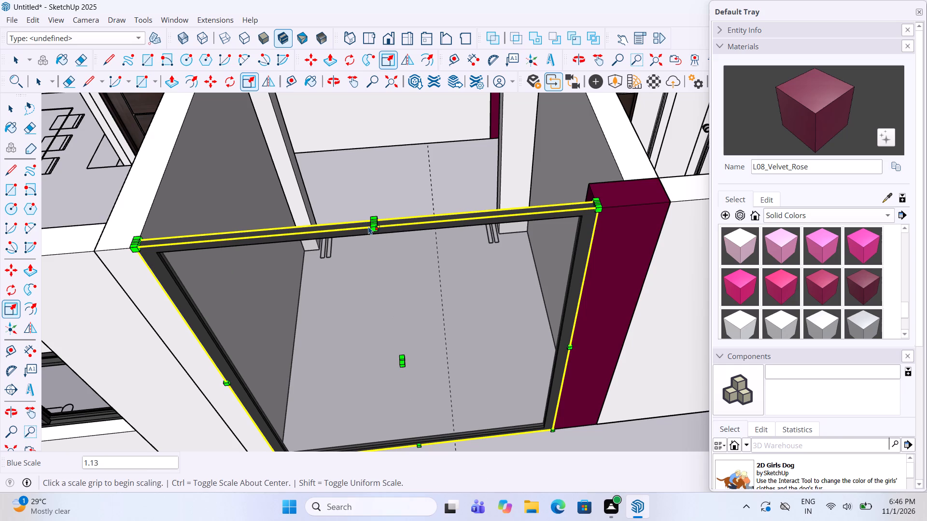
{"action": "key", "text": "space"}
{"action": "left_click", "coordinate": [376, 198]}
Examine the fitted glass panel and the rooms from above to check the doors, windows and remaining openings.
{"action": "scroll", "coordinate": [376, 198], "scroll_direction": "down", "scroll_amount": 5}
{"action": "middle_click_drag", "start_coordinate": [379, 204], "coordinate": [371, 182]}
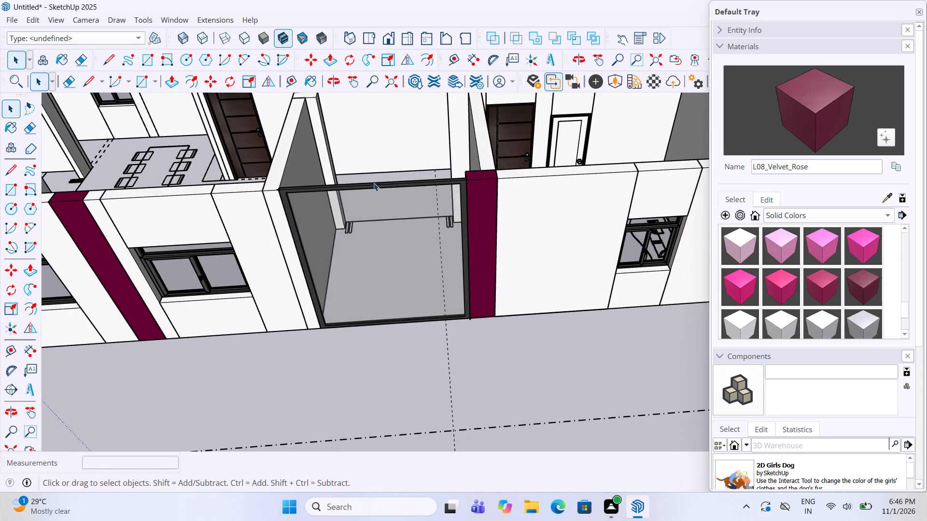
{"action": "scroll", "coordinate": [389, 202], "scroll_direction": "down", "scroll_amount": 7}
{"action": "middle_click_drag", "start_coordinate": [365, 210], "coordinate": [399, 285]}
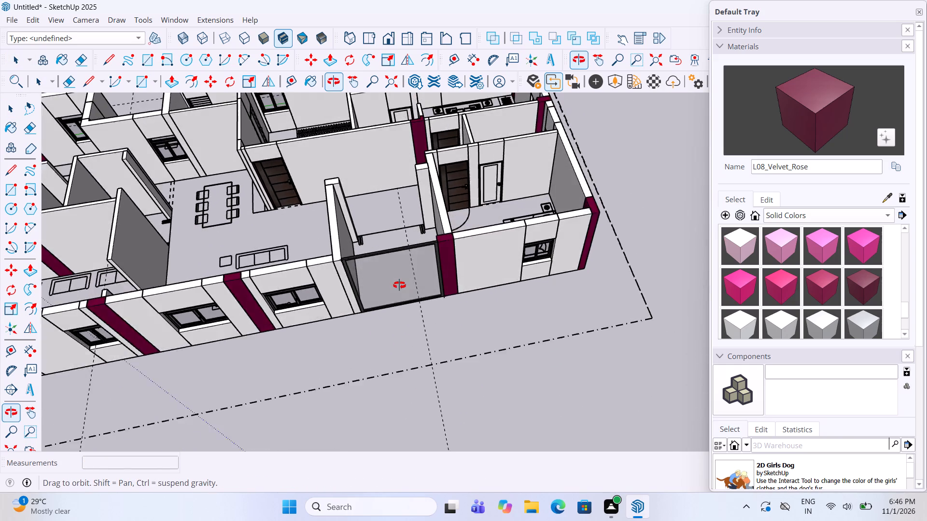
{"action": "middle_click_drag", "start_coordinate": [399, 285], "coordinate": [308, 314]}
{"action": "scroll", "coordinate": [374, 328], "scroll_direction": "down", "scroll_amount": 6}
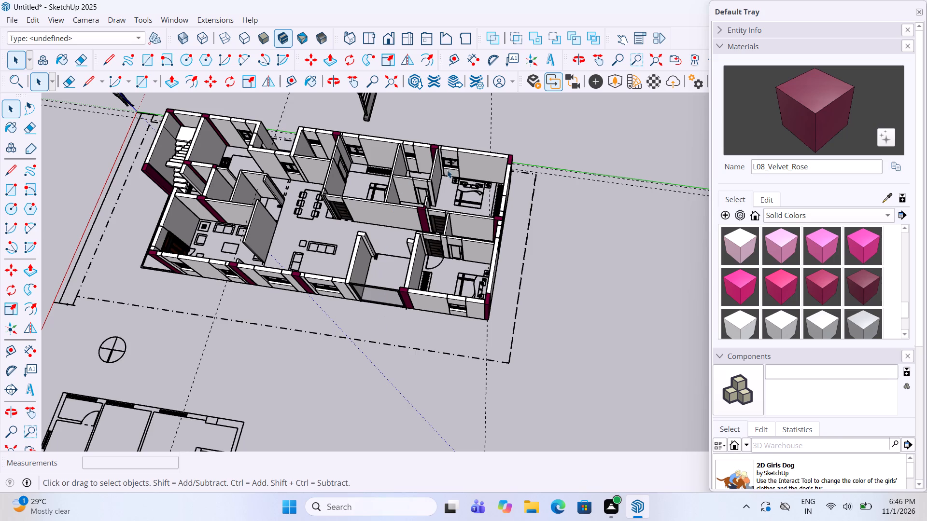
{"action": "scroll", "coordinate": [451, 170], "scroll_direction": "up", "scroll_amount": 11}
{"action": "middle_click_drag", "start_coordinate": [451, 170], "coordinate": [410, 274]}
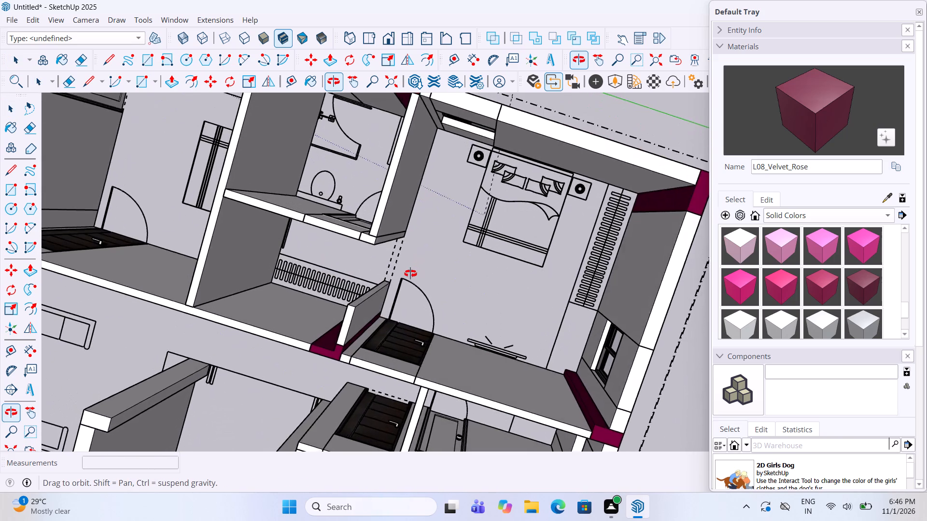
{"action": "middle_click_drag", "start_coordinate": [410, 274], "coordinate": [396, 265]}
{"action": "scroll", "coordinate": [426, 205], "scroll_direction": "down", "scroll_amount": 7}
{"action": "middle_click_drag", "start_coordinate": [443, 278], "coordinate": [464, 234]}
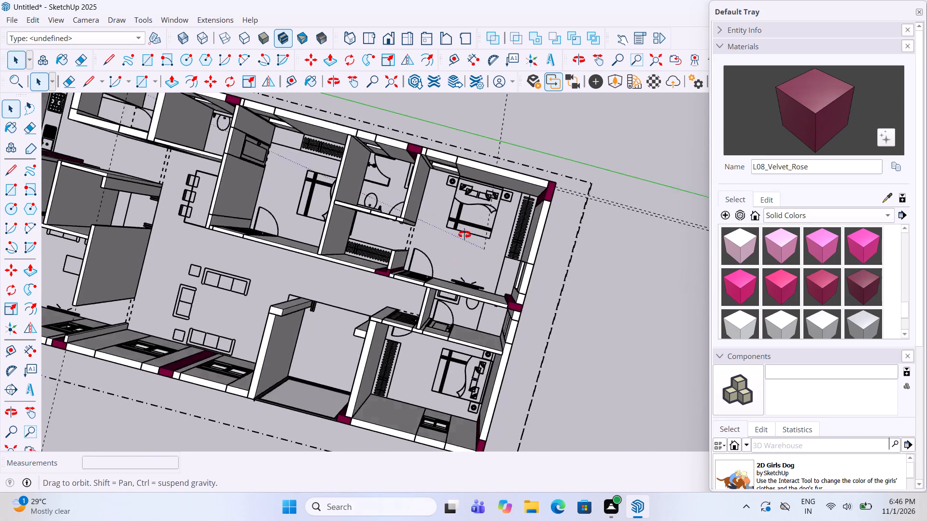
{"action": "middle_click_drag", "start_coordinate": [464, 234], "coordinate": [562, 174]}
{"action": "scroll", "coordinate": [567, 167], "scroll_direction": "down", "scroll_amount": 5}
{"action": "middle_click_drag", "start_coordinate": [213, 313], "coordinate": [344, 330]}
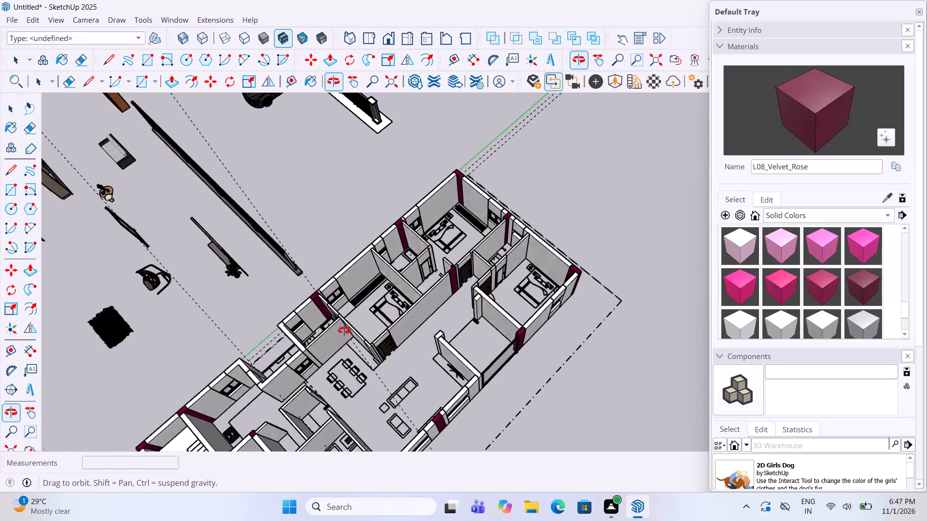
{"action": "middle_click_drag", "start_coordinate": [344, 330], "coordinate": [255, 332]}
{"action": "scroll", "coordinate": [454, 306], "scroll_direction": "up", "scroll_amount": 4}
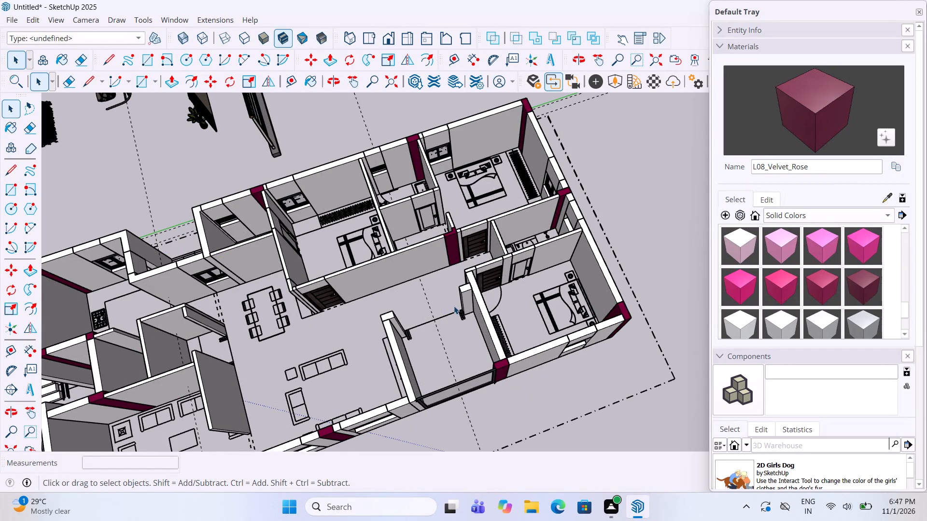
{"action": "scroll", "coordinate": [454, 306], "scroll_direction": "down", "scroll_amount": 5}
{"action": "scroll", "coordinate": [456, 307], "scroll_direction": "up", "scroll_amount": 5}
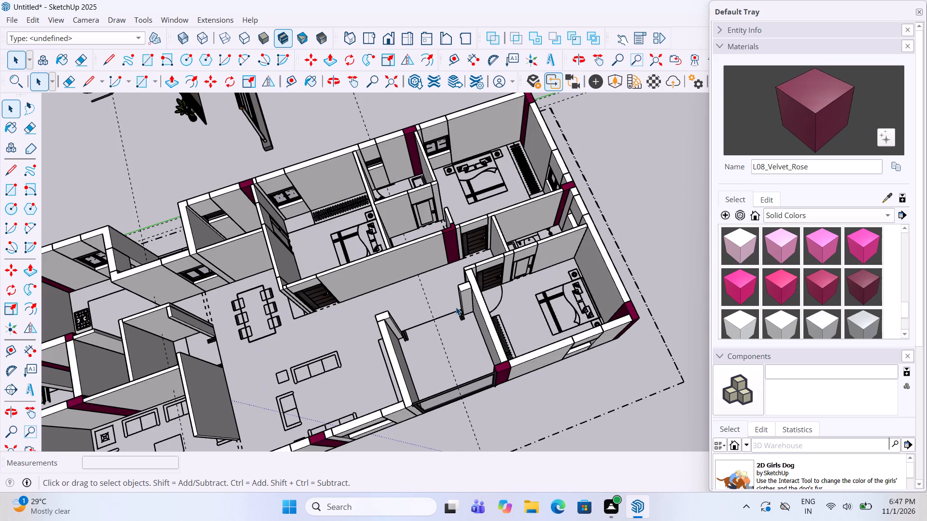
{"action": "scroll", "coordinate": [157, 200], "scroll_direction": "up", "scroll_amount": 4}
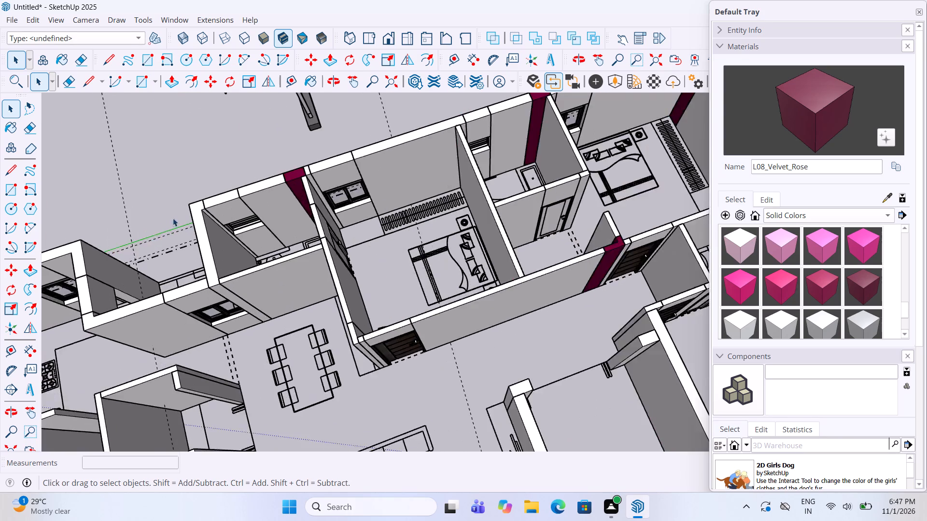
{"action": "scroll", "coordinate": [223, 293], "scroll_direction": "up", "scroll_amount": 5}
{"action": "middle_click_drag", "start_coordinate": [171, 254], "coordinate": [236, 287]}
{"action": "scroll", "coordinate": [437, 198], "scroll_direction": "down", "scroll_amount": 4}
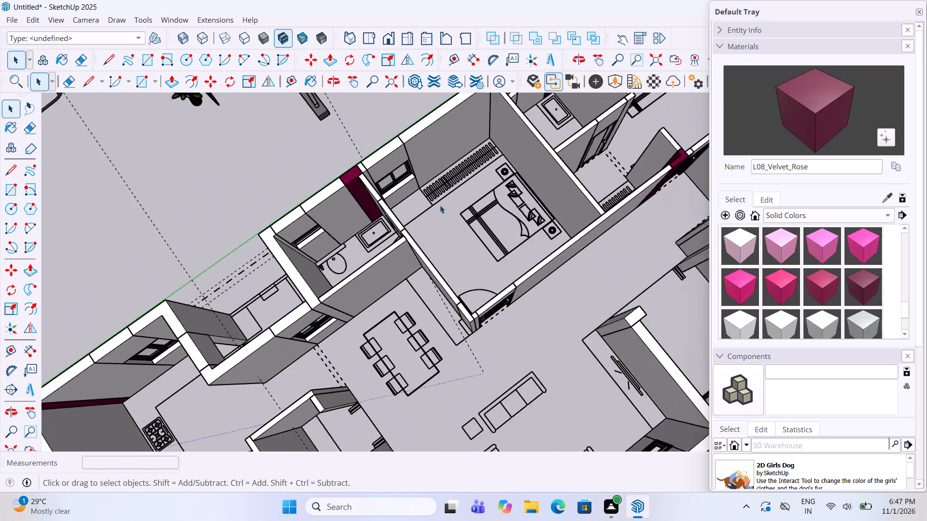
Copy the glass panel by its lower corner into the open outer wall of the small room between bathroom and kitchen, at the bathroom-side corner.
{"action": "scroll", "coordinate": [440, 205], "scroll_direction": "down", "scroll_amount": 5}
{"action": "middle_click_drag", "start_coordinate": [374, 253], "coordinate": [322, 213]}
{"action": "scroll", "coordinate": [319, 232], "scroll_direction": "down", "scroll_amount": 5}
{"action": "scroll", "coordinate": [516, 455], "scroll_direction": "up", "scroll_amount": 1}
{"action": "middle_click_drag", "start_coordinate": [513, 454], "coordinate": [376, 276]}
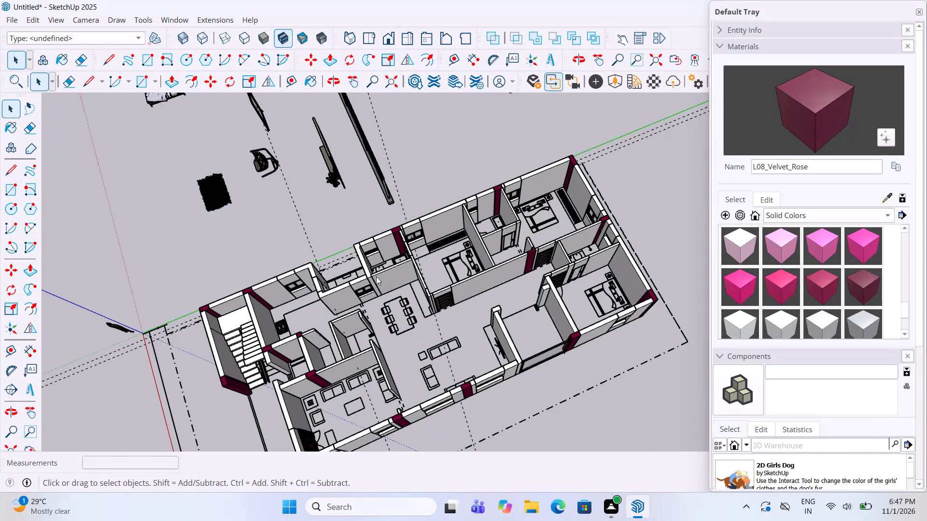
{"action": "middle_click_drag", "start_coordinate": [376, 276], "coordinate": [368, 263]}
{"action": "scroll", "coordinate": [523, 397], "scroll_direction": "up", "scroll_amount": 7}
{"action": "middle_click_drag", "start_coordinate": [564, 354], "coordinate": [489, 252]}
{"action": "scroll", "coordinate": [541, 329], "scroll_direction": "up", "scroll_amount": 4}
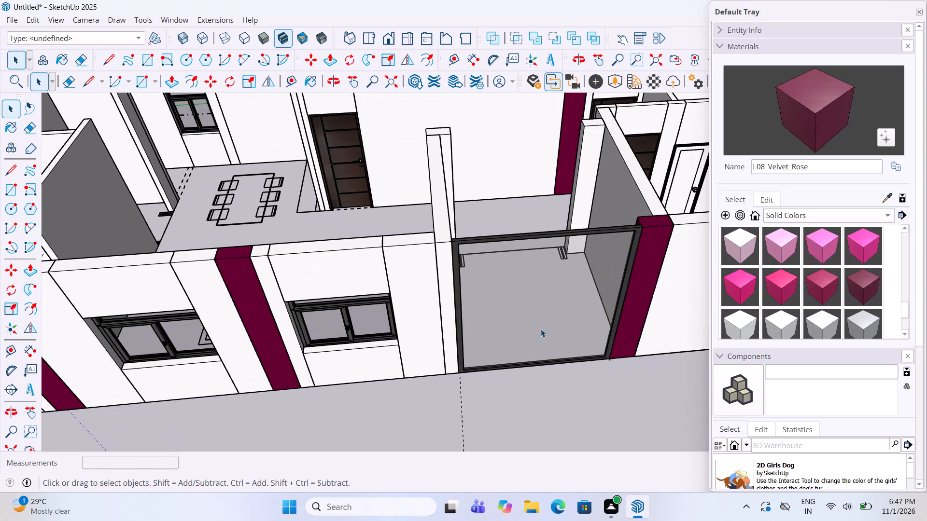
{"action": "left_click", "coordinate": [546, 313]}
{"action": "key", "text": "m"}
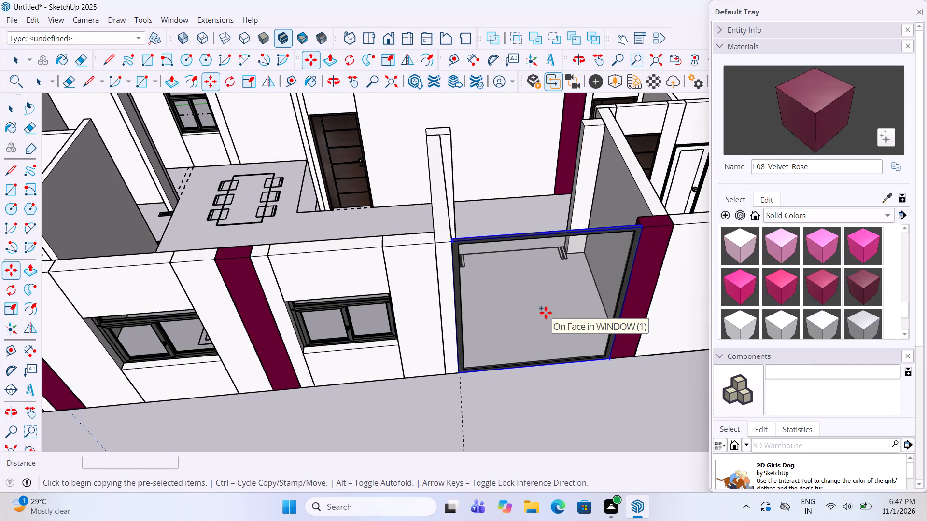
{"action": "left_click", "coordinate": [615, 365]}
{"action": "scroll", "coordinate": [589, 443], "scroll_direction": "down", "scroll_amount": 17}
{"action": "scroll", "coordinate": [425, 270], "scroll_direction": "up", "scroll_amount": 5}
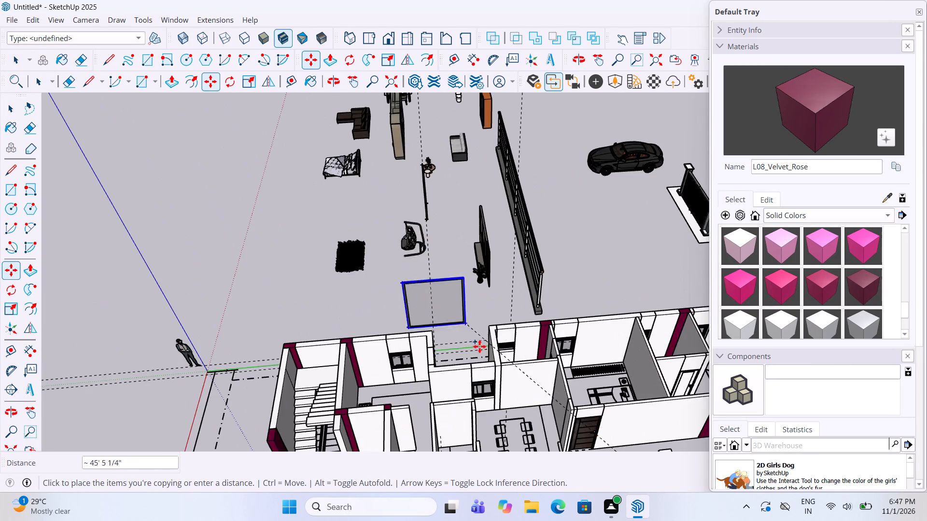
{"action": "scroll", "coordinate": [497, 381], "scroll_direction": "up", "scroll_amount": 7}
{"action": "scroll", "coordinate": [468, 315], "scroll_direction": "up", "scroll_amount": 4}
{"action": "middle_click_drag", "start_coordinate": [468, 315], "coordinate": [478, 382]}
{"action": "scroll", "coordinate": [483, 359], "scroll_direction": "up", "scroll_amount": 7}
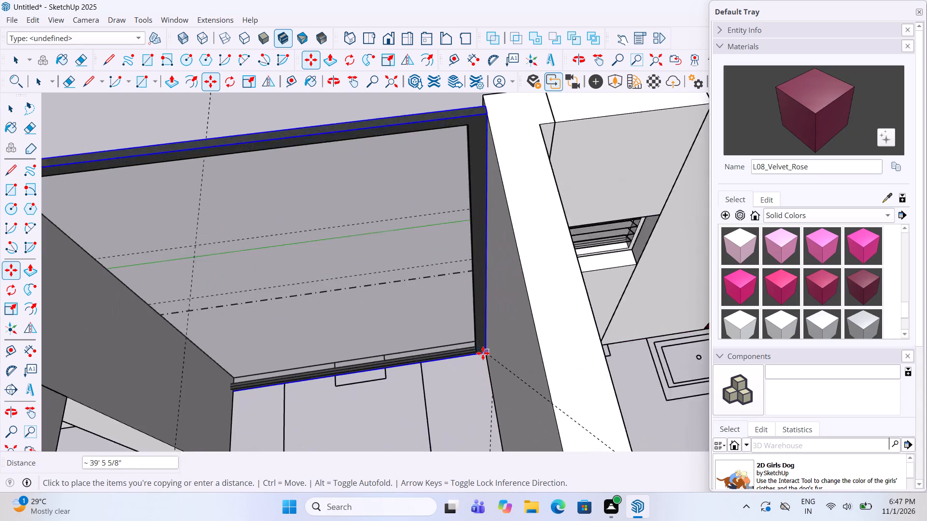
{"action": "scroll", "coordinate": [483, 353], "scroll_direction": "up", "scroll_amount": 4}
{"action": "left_click", "coordinate": [483, 341]}
Scale the copied glass panel's width by about 0.85 from its free side so it fits between the room's side walls.
{"action": "scroll", "coordinate": [616, 260], "scroll_direction": "down", "scroll_amount": 11}
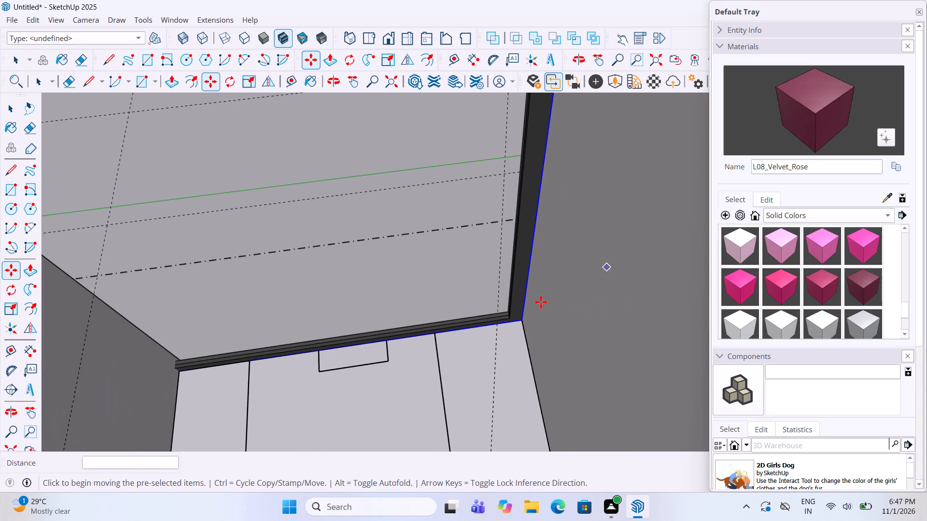
{"action": "scroll", "coordinate": [462, 339], "scroll_direction": "down", "scroll_amount": 9}
{"action": "key", "text": "s"}
{"action": "scroll", "coordinate": [318, 300], "scroll_direction": "up", "scroll_amount": 2}
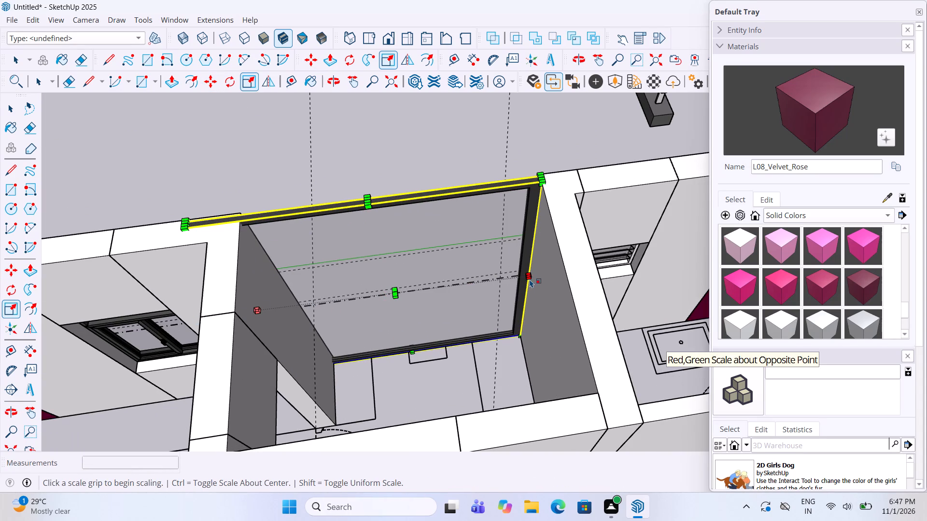
{"action": "left_click_drag", "start_coordinate": [257, 311], "coordinate": [262, 311]}
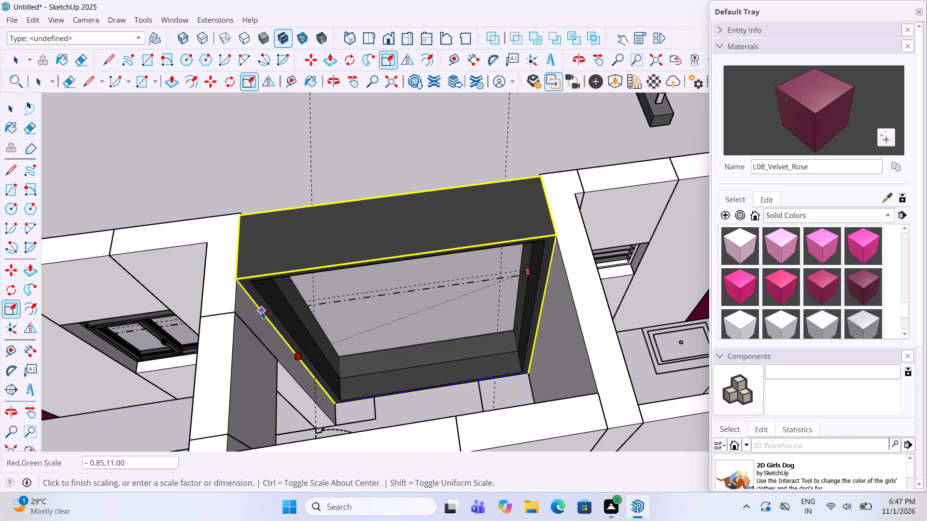
{"action": "left_click_drag", "start_coordinate": [262, 311], "coordinate": [297, 295]}
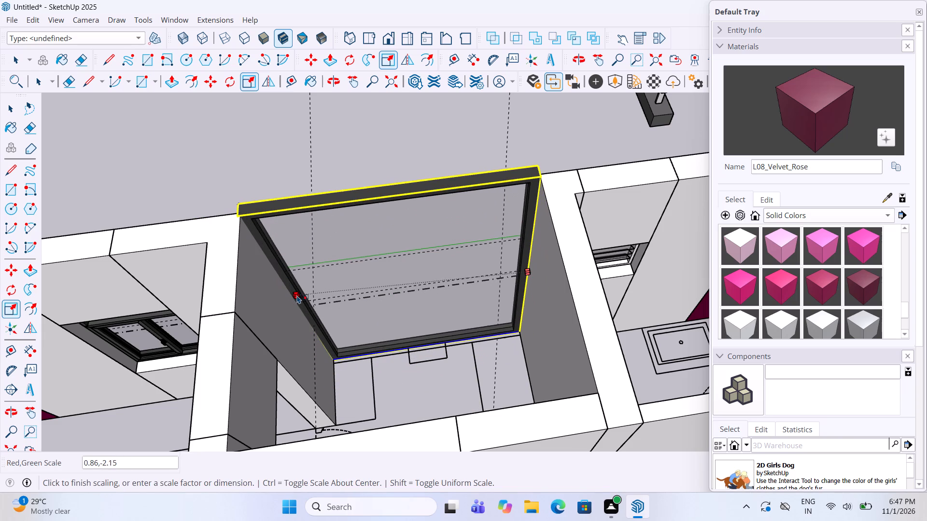
{"action": "left_click_drag", "start_coordinate": [297, 295], "coordinate": [295, 299]}
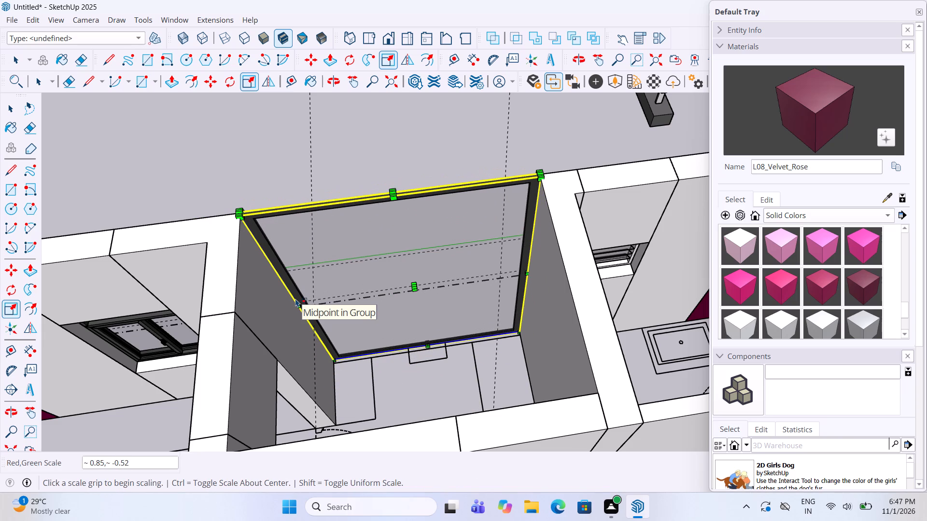
{"action": "scroll", "coordinate": [387, 290], "scroll_direction": "up", "scroll_amount": 5}
{"action": "scroll", "coordinate": [447, 290], "scroll_direction": "up", "scroll_amount": 1}
{"action": "left_click_drag", "start_coordinate": [433, 288], "coordinate": [438, 292]}
{"action": "key", "text": "space"}
{"action": "scroll", "coordinate": [441, 306], "scroll_direction": "down", "scroll_amount": 9}
{"action": "left_click", "coordinate": [392, 219]}
Examine the second glass panel from outside and above, and check the surrounding rooms and outer walls of the house.
{"action": "middle_click_drag", "start_coordinate": [260, 282], "coordinate": [879, 212]}
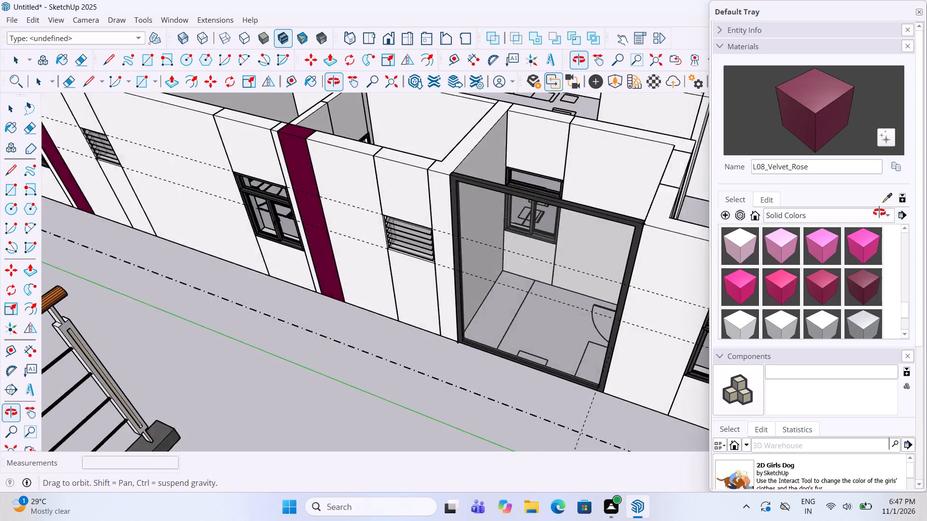
{"action": "middle_click_drag", "start_coordinate": [879, 212], "coordinate": [884, 209]}
{"action": "scroll", "coordinate": [332, 212], "scroll_direction": "down", "scroll_amount": 1}
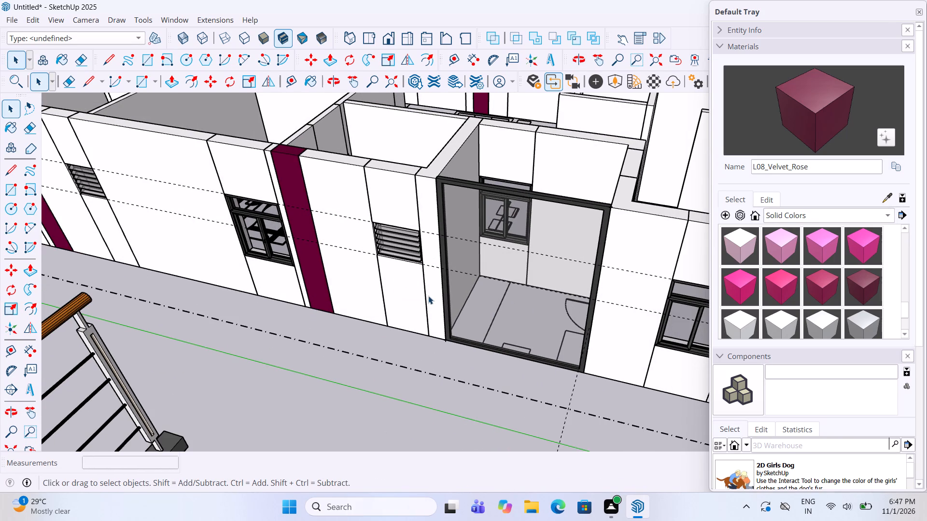
{"action": "scroll", "coordinate": [428, 296], "scroll_direction": "down", "scroll_amount": 6}
{"action": "middle_click_drag", "start_coordinate": [473, 275], "coordinate": [533, 438]}
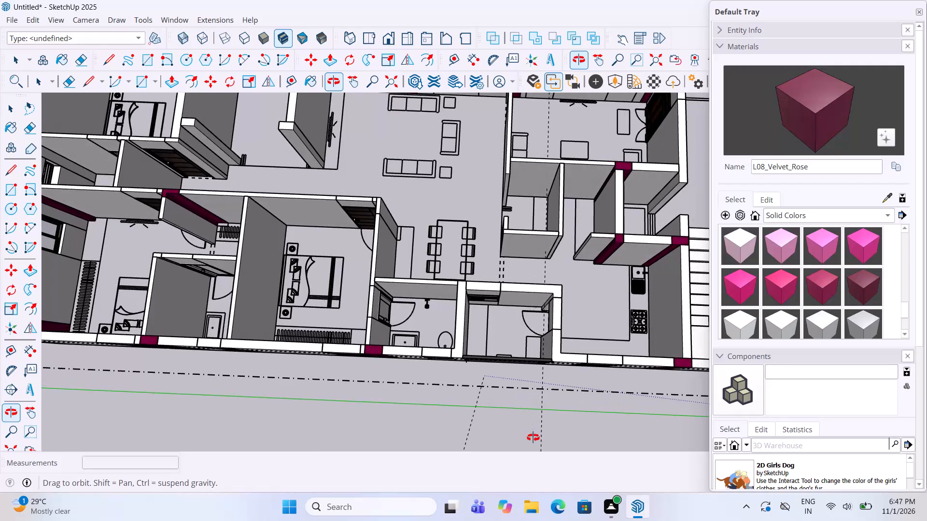
{"action": "middle_click_drag", "start_coordinate": [533, 438], "coordinate": [526, 438]}
{"action": "scroll", "coordinate": [541, 364], "scroll_direction": "up", "scroll_amount": 4}
{"action": "scroll", "coordinate": [527, 319], "scroll_direction": "up", "scroll_amount": 1}
{"action": "middle_click_drag", "start_coordinate": [523, 316], "coordinate": [520, 353]}
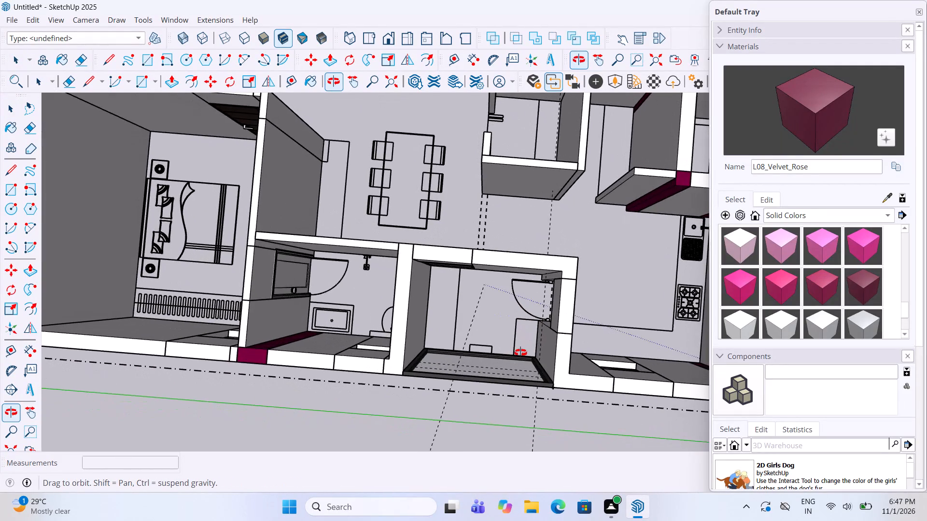
{"action": "middle_click_drag", "start_coordinate": [520, 353], "coordinate": [516, 336]}
{"action": "scroll", "coordinate": [516, 337], "scroll_direction": "up", "scroll_amount": 1}
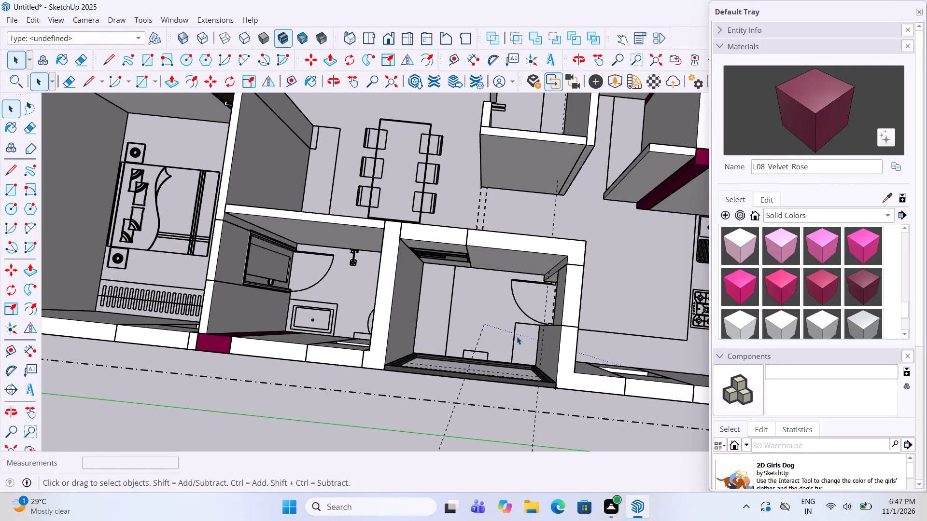
{"action": "scroll", "coordinate": [517, 336], "scroll_direction": "up", "scroll_amount": 1}
{"action": "scroll", "coordinate": [518, 336], "scroll_direction": "down", "scroll_amount": 7}
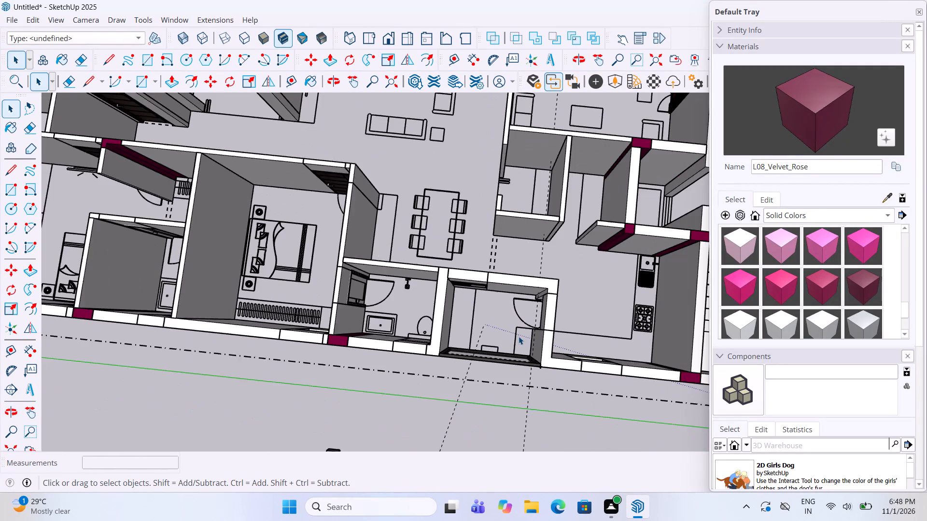
{"action": "scroll", "coordinate": [473, 305], "scroll_direction": "down", "scroll_amount": 4}
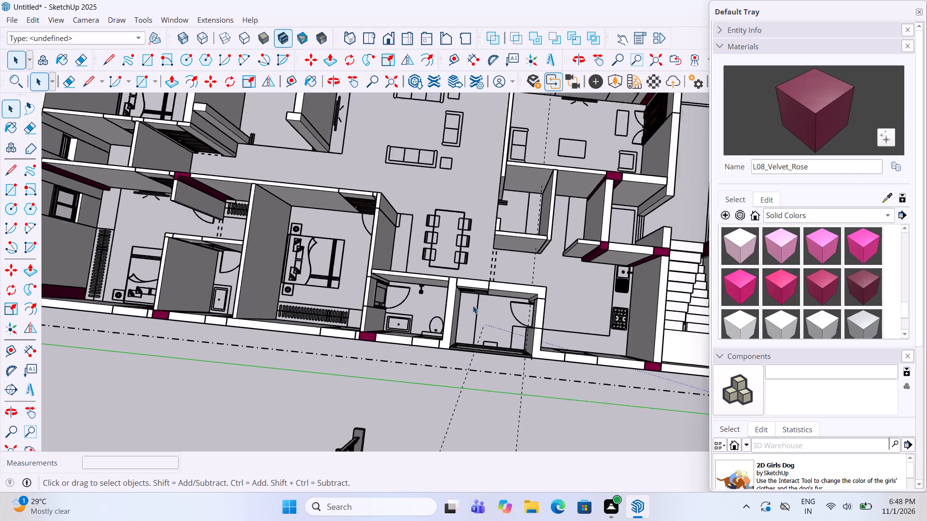
{"action": "scroll", "coordinate": [473, 305], "scroll_direction": "down", "scroll_amount": 3}
{"action": "middle_click_drag", "start_coordinate": [484, 361], "coordinate": [491, 187]}
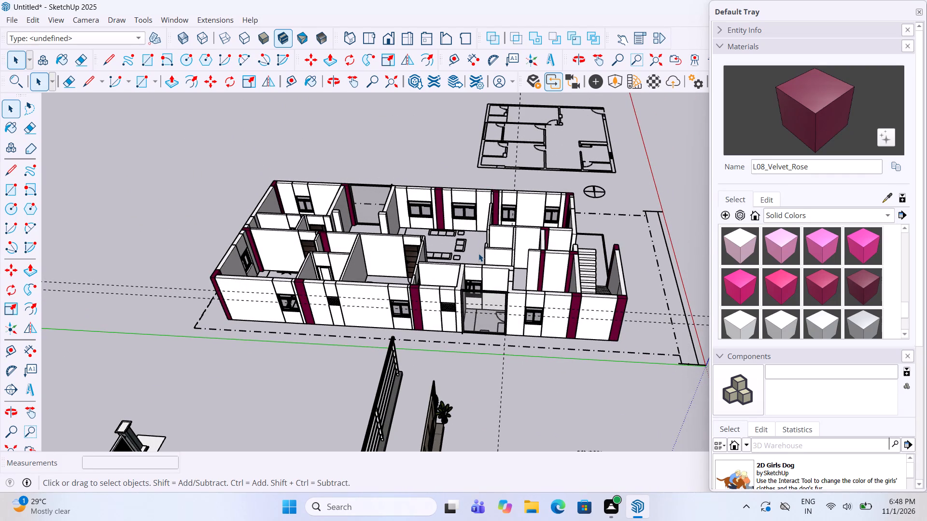
{"action": "scroll", "coordinate": [438, 288], "scroll_direction": "down", "scroll_amount": 6}
{"action": "middle_click_drag", "start_coordinate": [586, 300], "coordinate": [544, 290]}
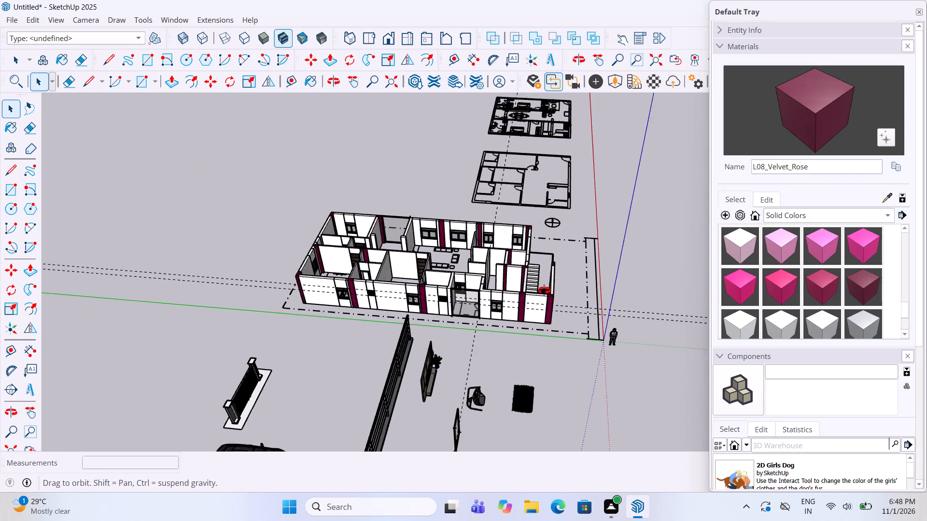
{"action": "middle_click_drag", "start_coordinate": [544, 290], "coordinate": [281, 244]}
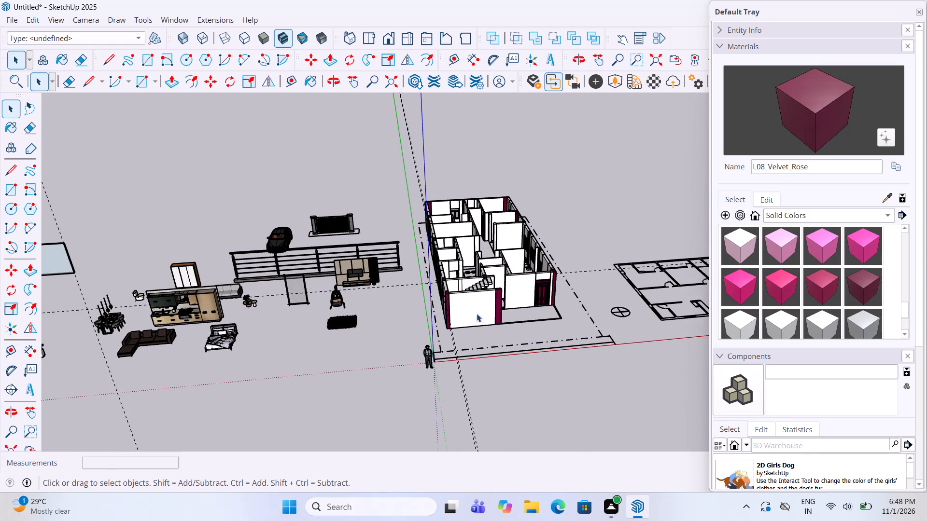
Copy the double bed from the imported furniture into the middle bedroom, over the bed drawn on the plan, with its headboard towards the wall.
{"action": "scroll", "coordinate": [544, 245], "scroll_direction": "up", "scroll_amount": 6}
{"action": "middle_click_drag", "start_coordinate": [533, 245], "coordinate": [495, 310]}
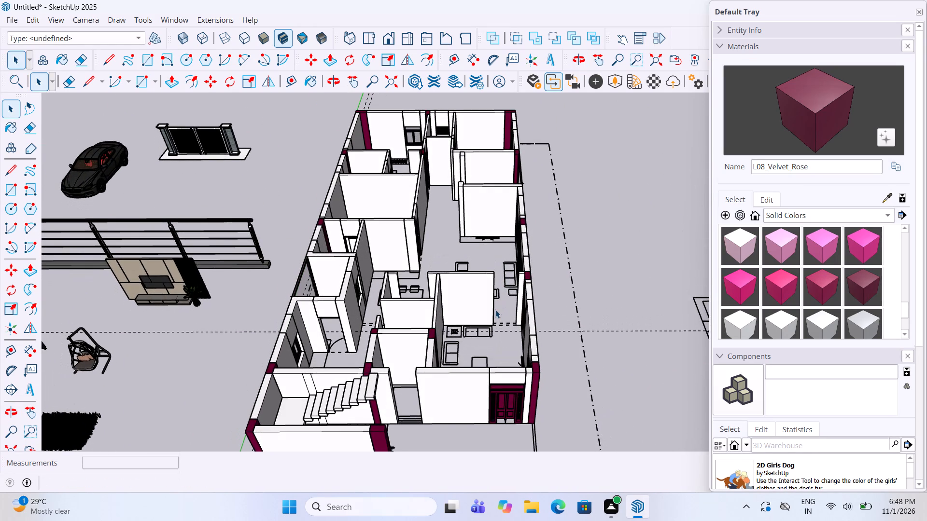
{"action": "scroll", "coordinate": [504, 275], "scroll_direction": "down", "scroll_amount": 6}
{"action": "scroll", "coordinate": [153, 378], "scroll_direction": "up", "scroll_amount": 5}
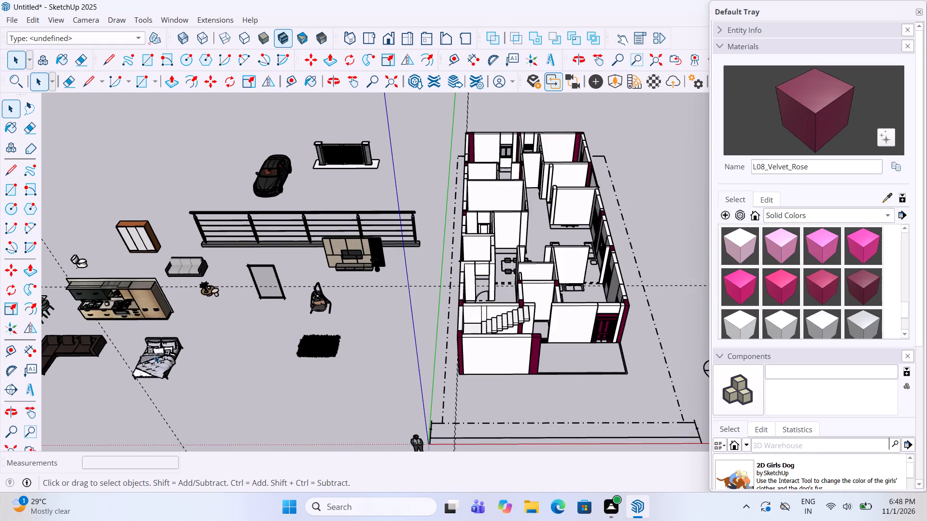
{"action": "scroll", "coordinate": [154, 355], "scroll_direction": "up", "scroll_amount": 2}
{"action": "scroll", "coordinate": [469, 168], "scroll_direction": "up", "scroll_amount": 1}
{"action": "middle_click_drag", "start_coordinate": [469, 168], "coordinate": [446, 239]}
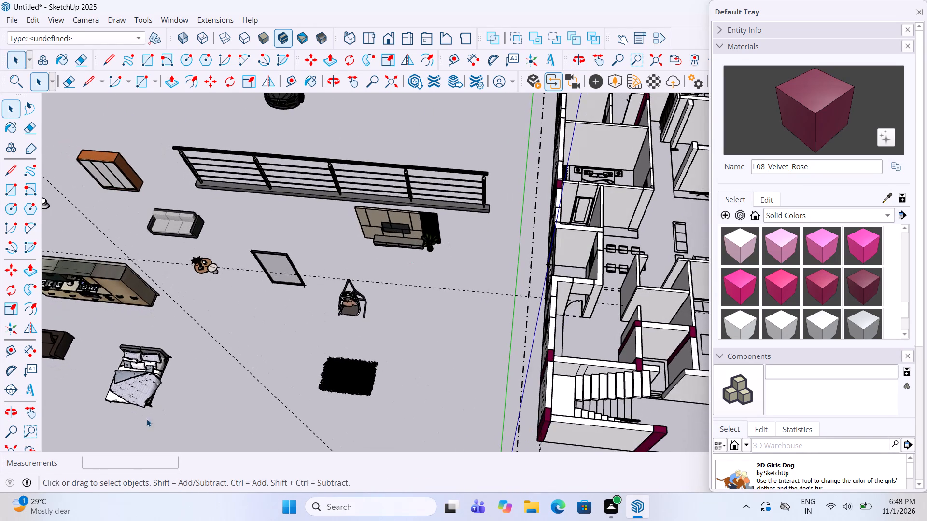
{"action": "left_click", "coordinate": [145, 383]}
{"action": "key", "text": "m"}
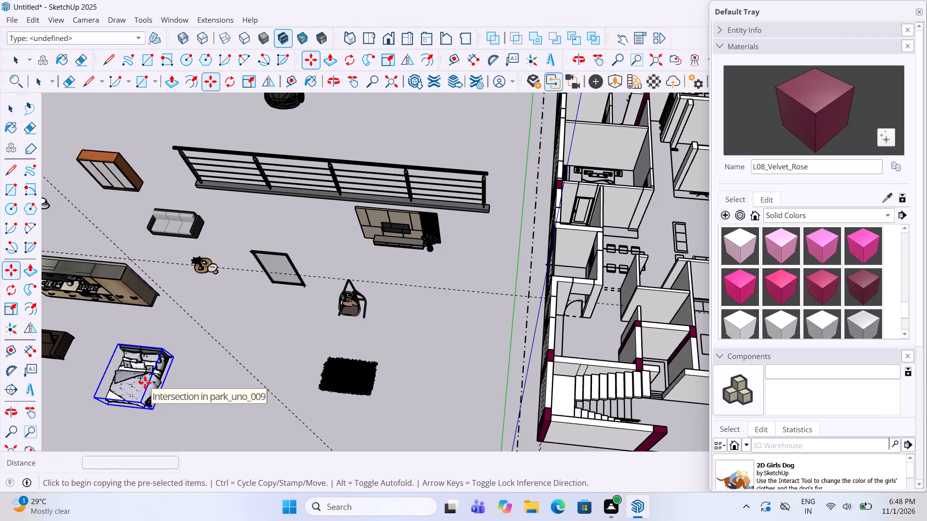
{"action": "left_click", "coordinate": [176, 357]}
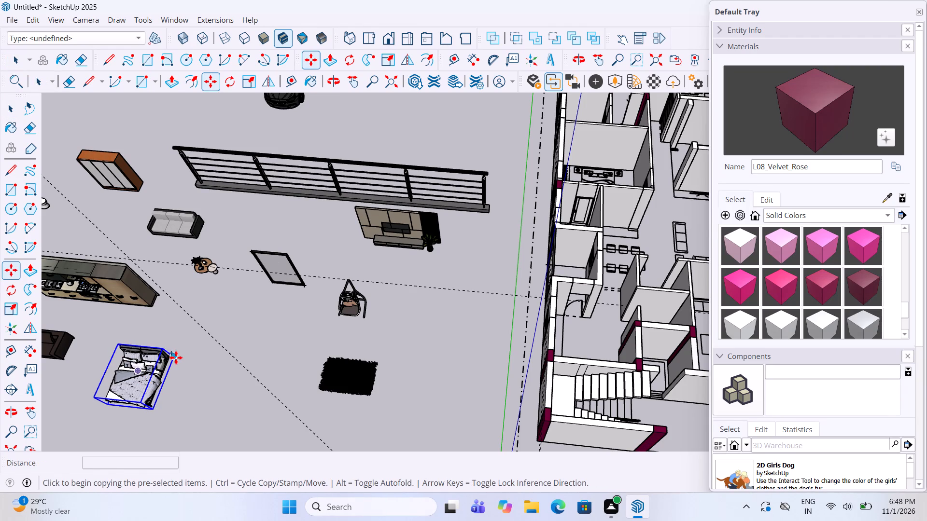
{"action": "scroll", "coordinate": [347, 366], "scroll_direction": "down", "scroll_amount": 11}
{"action": "scroll", "coordinate": [472, 215], "scroll_direction": "up", "scroll_amount": 5}
{"action": "scroll", "coordinate": [524, 285], "scroll_direction": "up", "scroll_amount": 5}
{"action": "scroll", "coordinate": [492, 318], "scroll_direction": "up", "scroll_amount": 2}
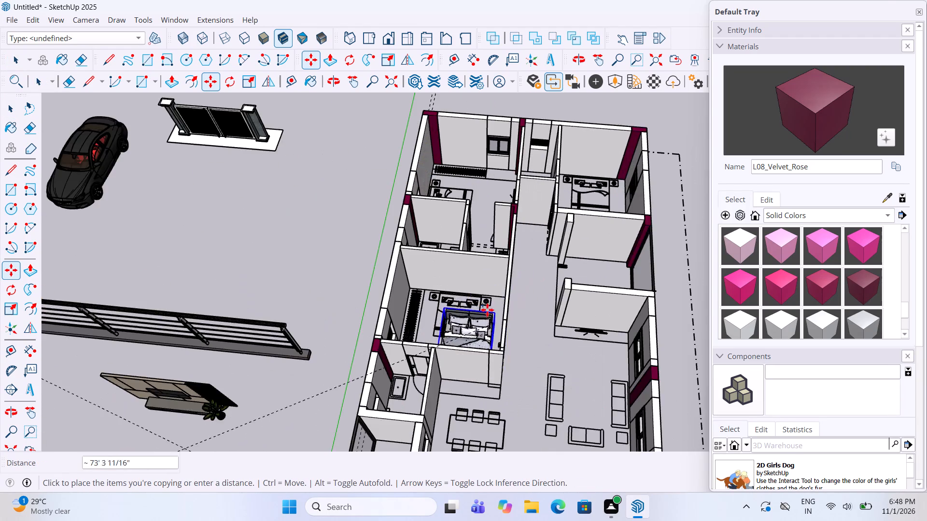
{"action": "scroll", "coordinate": [487, 310], "scroll_direction": "up", "scroll_amount": 14}
{"action": "left_click", "coordinate": [457, 274]}
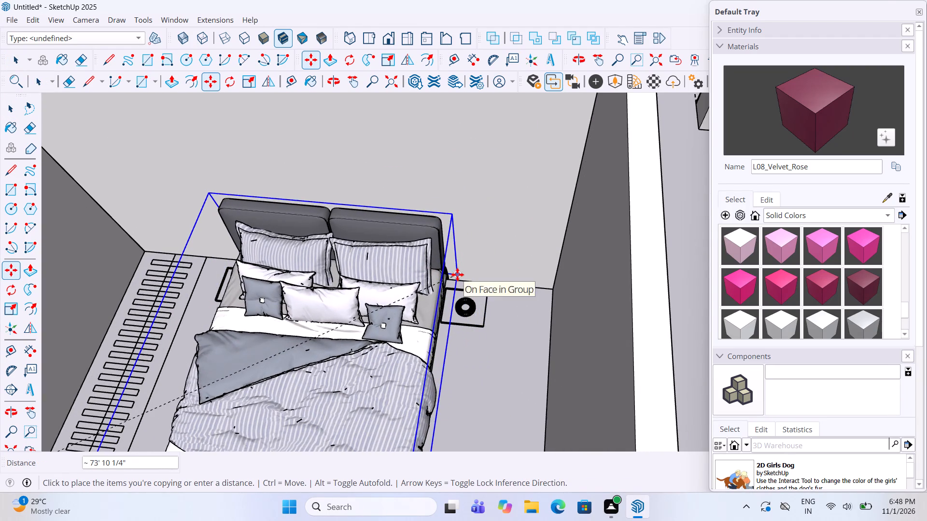
Move the copied bed slightly by its rear lower corner onto the line where the bedroom's back wall meets the floor.
{"action": "middle_click_drag", "start_coordinate": [462, 285], "coordinate": [401, 275]}
{"action": "middle_click", "coordinate": [401, 280]}
{"action": "scroll", "coordinate": [430, 263], "scroll_direction": "up", "scroll_amount": 7}
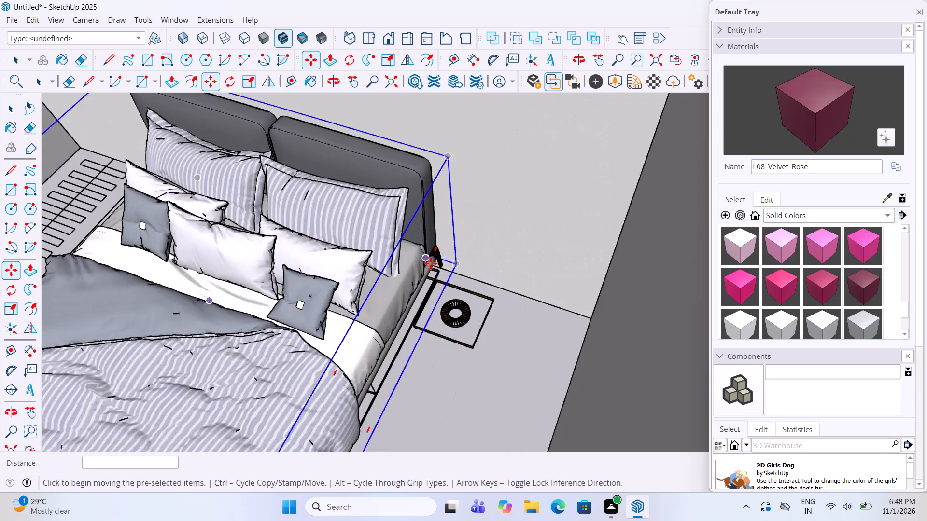
{"action": "scroll", "coordinate": [431, 263], "scroll_direction": "up", "scroll_amount": 2}
{"action": "left_click_drag", "start_coordinate": [463, 263], "coordinate": [455, 275]}
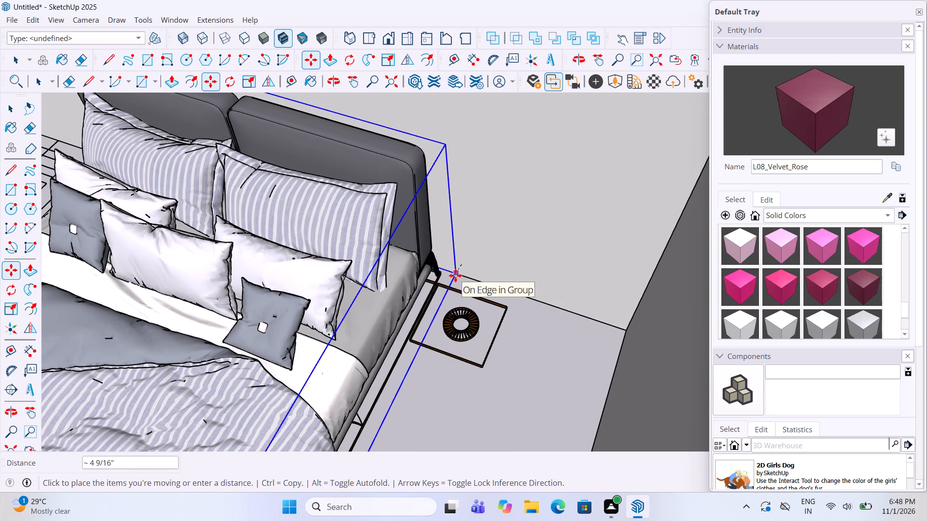
{"action": "left_click_drag", "start_coordinate": [455, 275], "coordinate": [467, 279]}
{"action": "scroll", "coordinate": [576, 221], "scroll_direction": "down", "scroll_amount": 14}
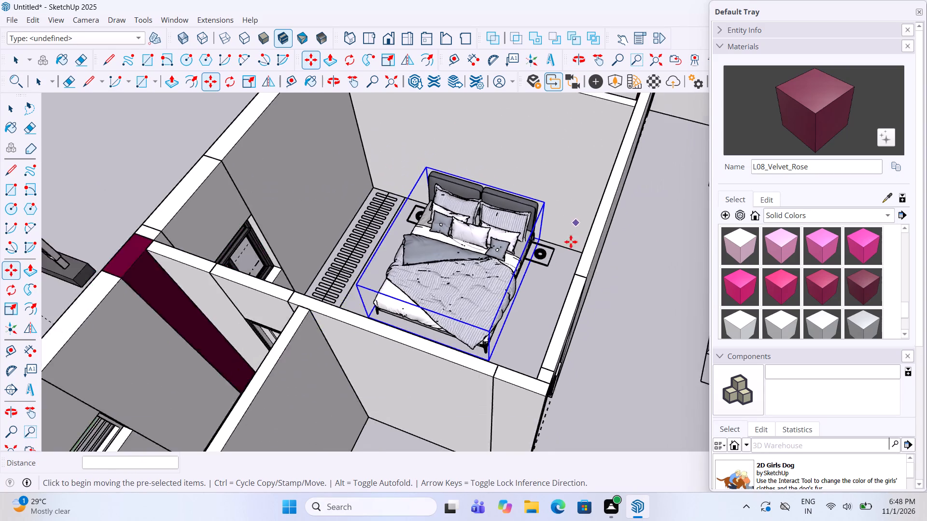
{"action": "scroll", "coordinate": [571, 242], "scroll_direction": "down", "scroll_amount": 4}
{"action": "middle_click_drag", "start_coordinate": [441, 319], "coordinate": [467, 336]}
{"action": "key", "text": "space"}
{"action": "left_click", "coordinate": [252, 185]}
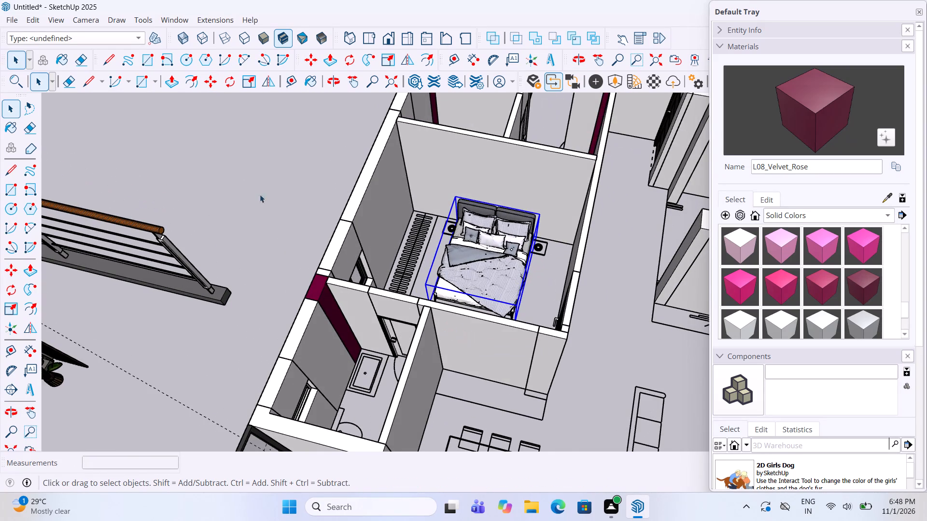
Draw a 61' 4" by 30' floor rectangle on the underside of the house, between the outer corners of its rear and entrance ends.
{"action": "scroll", "coordinate": [393, 329], "scroll_direction": "down", "scroll_amount": 4}
{"action": "middle_click_drag", "start_coordinate": [441, 341], "coordinate": [504, 156]}
{"action": "scroll", "coordinate": [514, 164], "scroll_direction": "down", "scroll_amount": 7}
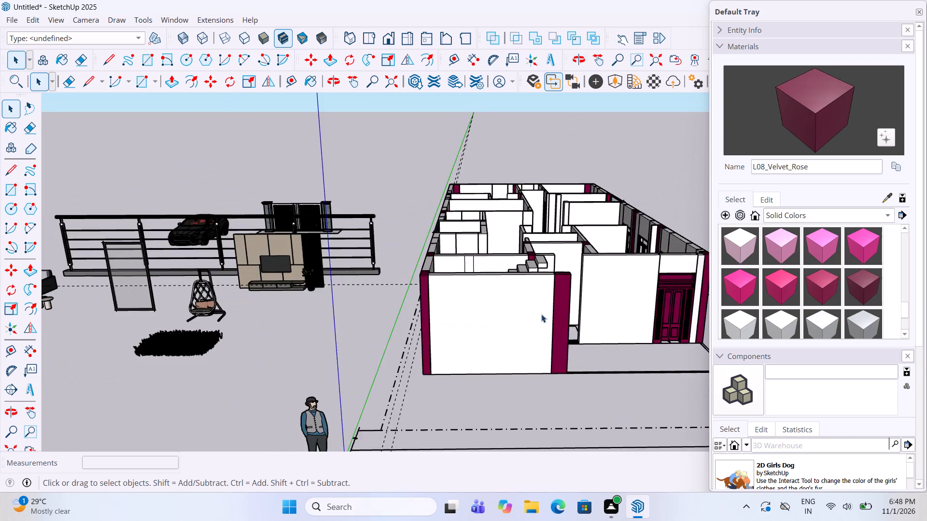
{"action": "middle_click_drag", "start_coordinate": [541, 314], "coordinate": [526, 140]}
{"action": "middle_click_drag", "start_coordinate": [565, 335], "coordinate": [562, 268]}
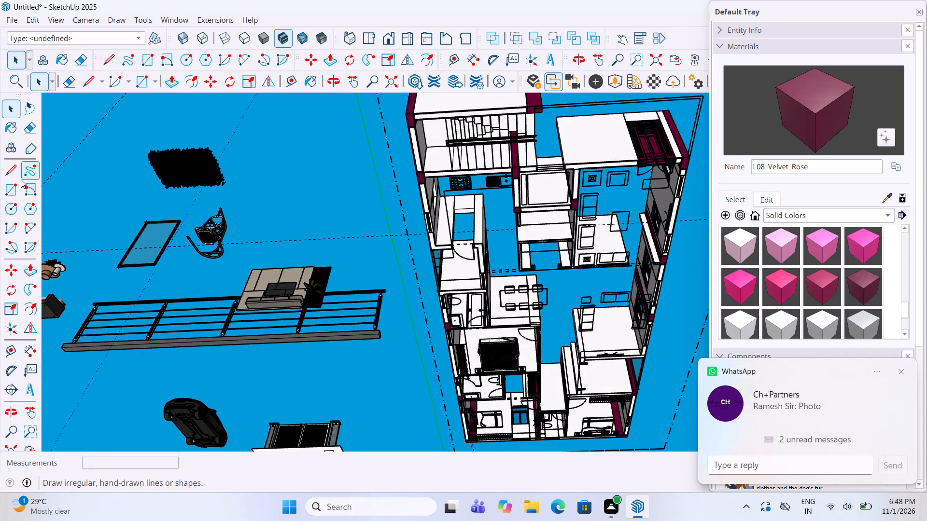
{"action": "left_click", "coordinate": [6, 188]}
{"action": "scroll", "coordinate": [474, 455], "scroll_direction": "up", "scroll_amount": 3}
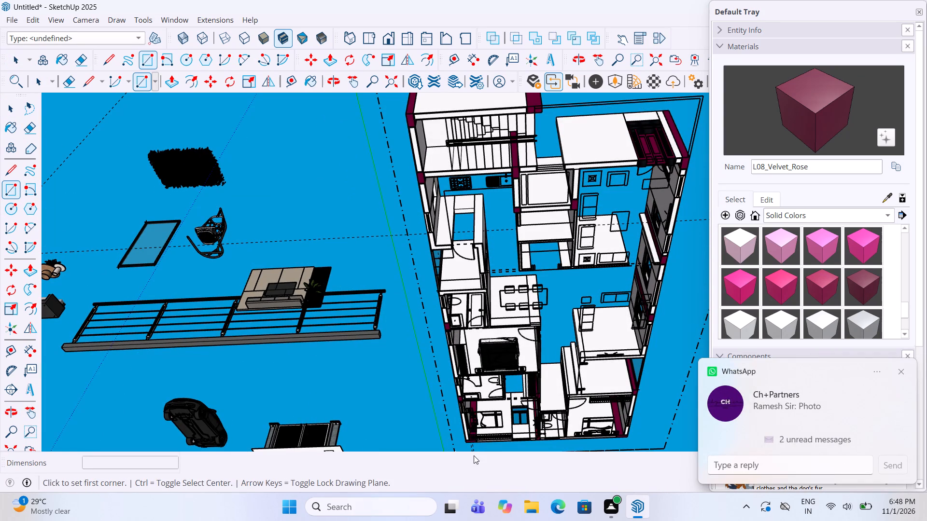
{"action": "scroll", "coordinate": [474, 455], "scroll_direction": "up", "scroll_amount": 19}
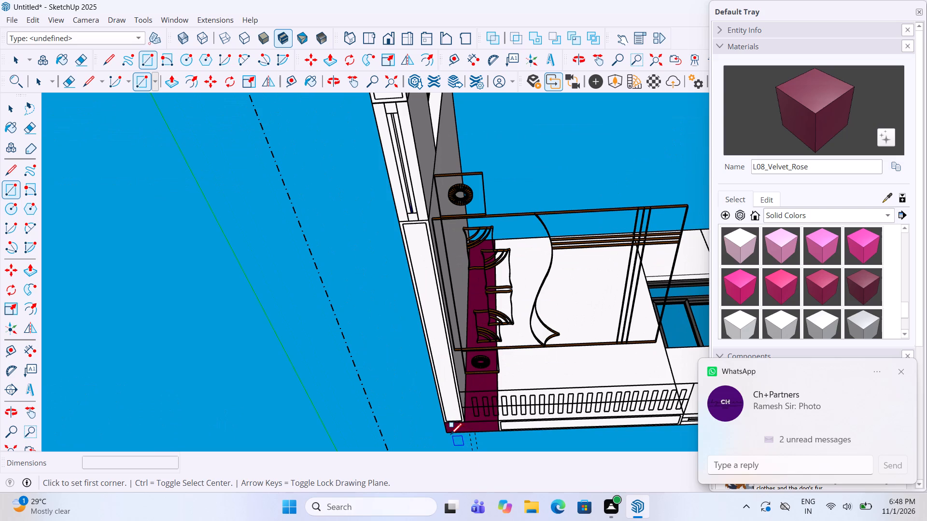
{"action": "left_click", "coordinate": [449, 436]}
{"action": "scroll", "coordinate": [456, 439], "scroll_direction": "down", "scroll_amount": 15}
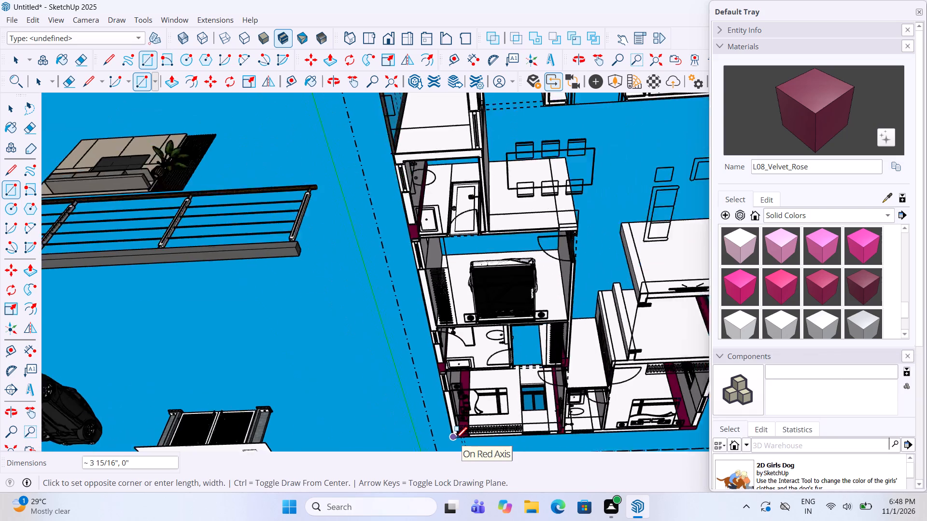
{"action": "scroll", "coordinate": [456, 439], "scroll_direction": "down", "scroll_amount": 5}
{"action": "scroll", "coordinate": [665, 201], "scroll_direction": "up", "scroll_amount": 4}
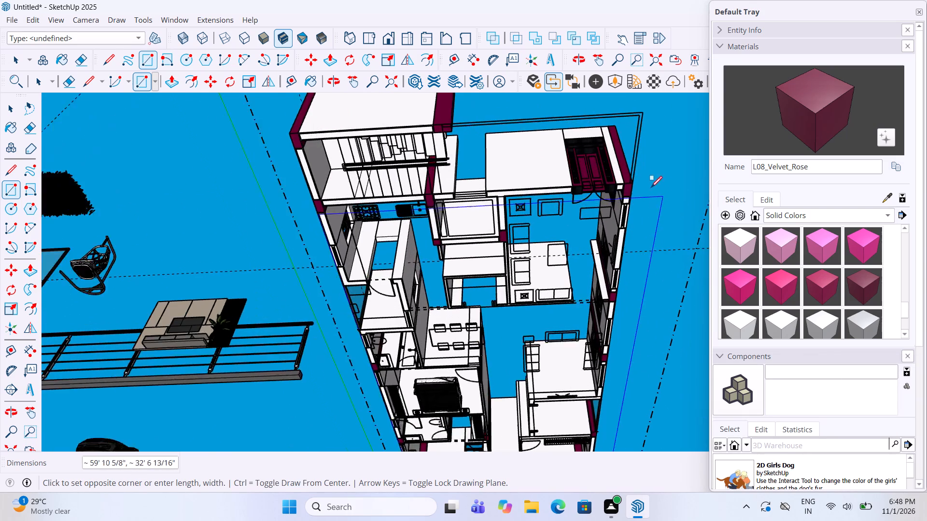
{"action": "scroll", "coordinate": [636, 178], "scroll_direction": "up", "scroll_amount": 16}
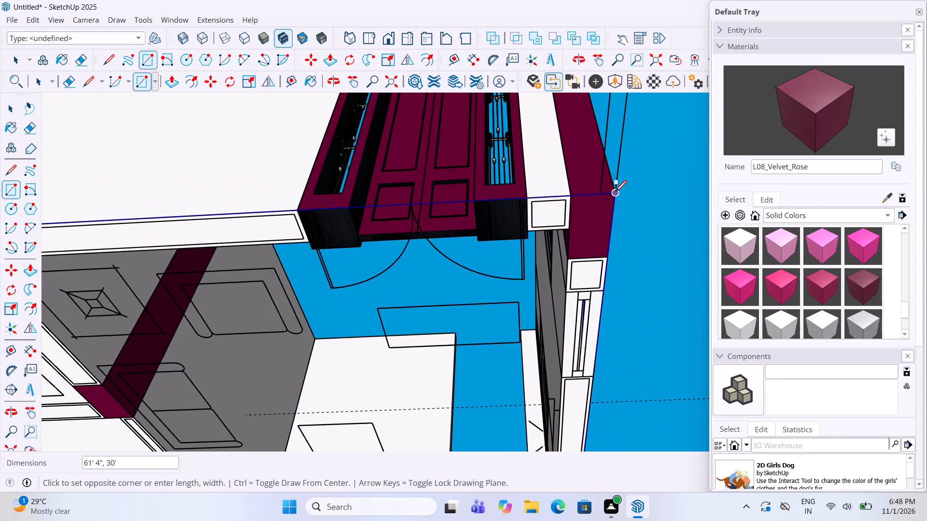
{"action": "left_click", "coordinate": [615, 193]}
Draw a 16' 10" by 7' 3" floor rectangle under the entrance porch, from the stair-side column to the outer corner beside the main door.
{"action": "scroll", "coordinate": [615, 193], "scroll_direction": "down", "scroll_amount": 18}
{"action": "middle_click_drag", "start_coordinate": [562, 173], "coordinate": [550, 174]}
{"action": "scroll", "coordinate": [399, 130], "scroll_direction": "up", "scroll_amount": 14}
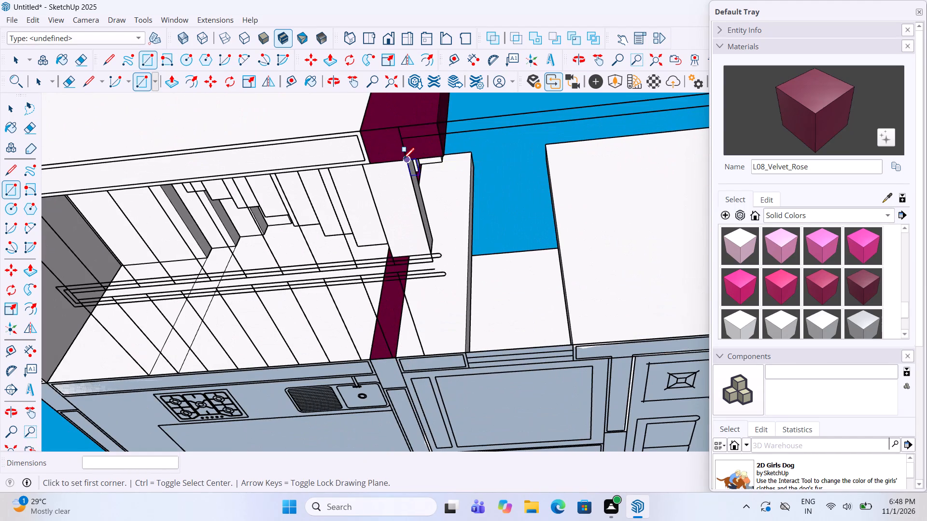
{"action": "left_click", "coordinate": [402, 129]}
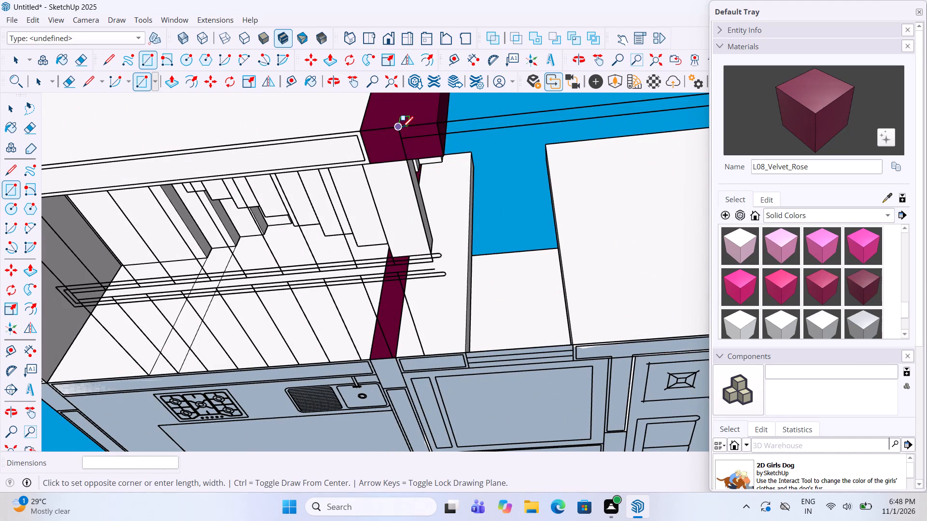
{"action": "scroll", "coordinate": [430, 184], "scroll_direction": "down", "scroll_amount": 10}
{"action": "scroll", "coordinate": [628, 206], "scroll_direction": "up", "scroll_amount": 10}
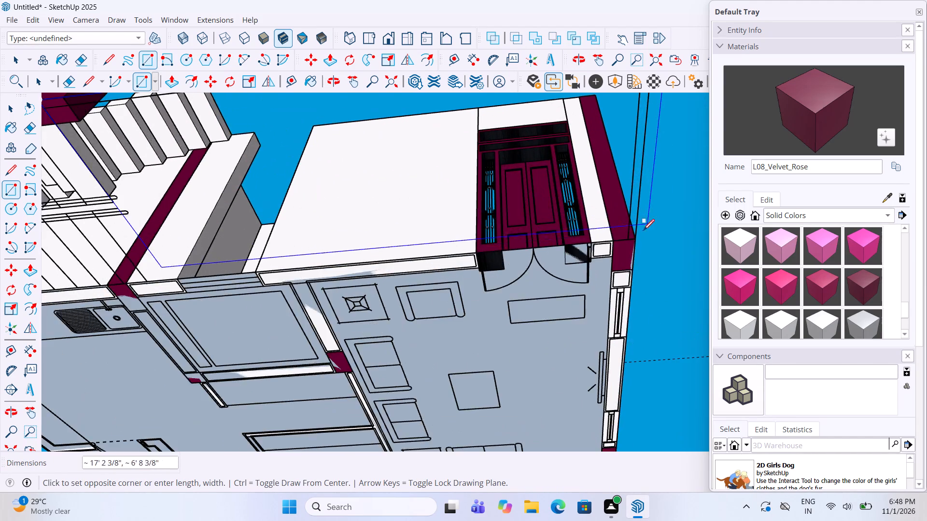
{"action": "scroll", "coordinate": [643, 232], "scroll_direction": "up", "scroll_amount": 4}
{"action": "left_click", "coordinate": [631, 243]}
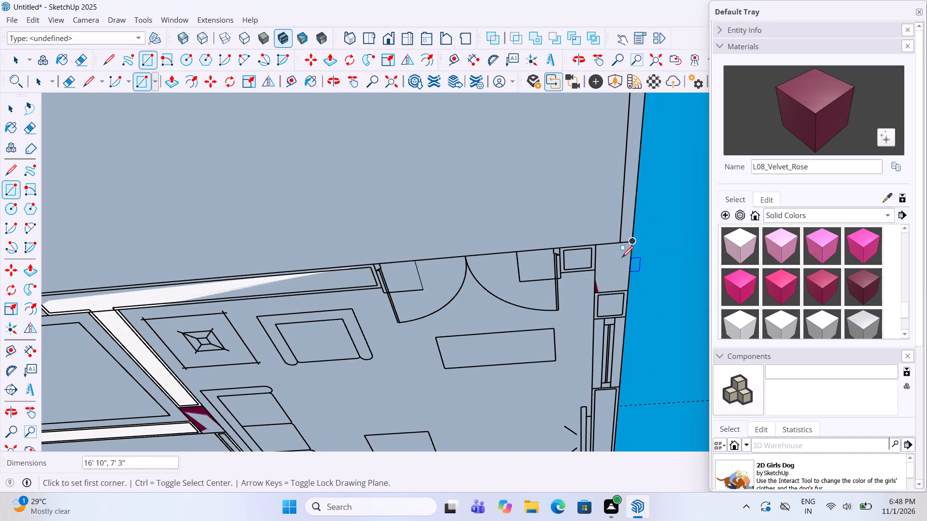
{"action": "key", "text": "space"}
{"action": "left_click", "coordinate": [670, 252]}
Examine the new floor faces of the house and porch from above and below, including the stair and living areas.
{"action": "scroll", "coordinate": [671, 239], "scroll_direction": "down", "scroll_amount": 5}
{"action": "scroll", "coordinate": [610, 252], "scroll_direction": "down", "scroll_amount": 4}
{"action": "middle_click_drag", "start_coordinate": [456, 272], "coordinate": [443, 261]}
{"action": "middle_click_drag", "start_coordinate": [470, 192], "coordinate": [462, 488]}
{"action": "middle_click_drag", "start_coordinate": [447, 274], "coordinate": [446, 418]}
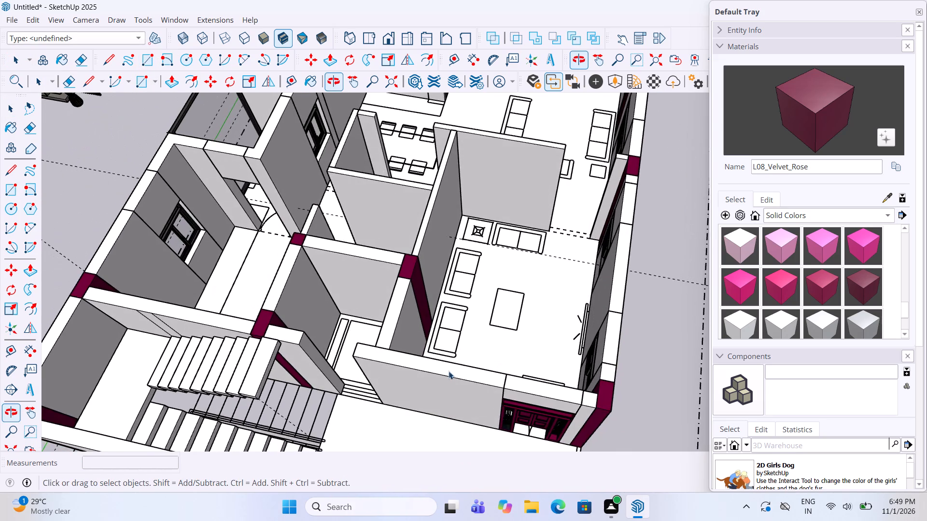
{"action": "scroll", "coordinate": [472, 226], "scroll_direction": "down", "scroll_amount": 4}
{"action": "middle_click_drag", "start_coordinate": [472, 226], "coordinate": [370, 223]}
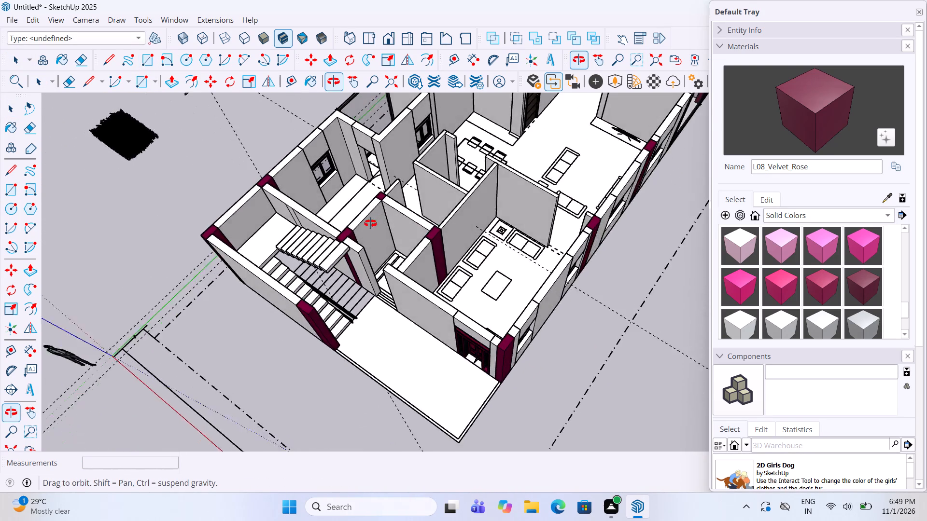
{"action": "middle_click_drag", "start_coordinate": [370, 223], "coordinate": [428, 104]}
{"action": "middle_click_drag", "start_coordinate": [243, 392], "coordinate": [403, 177]}
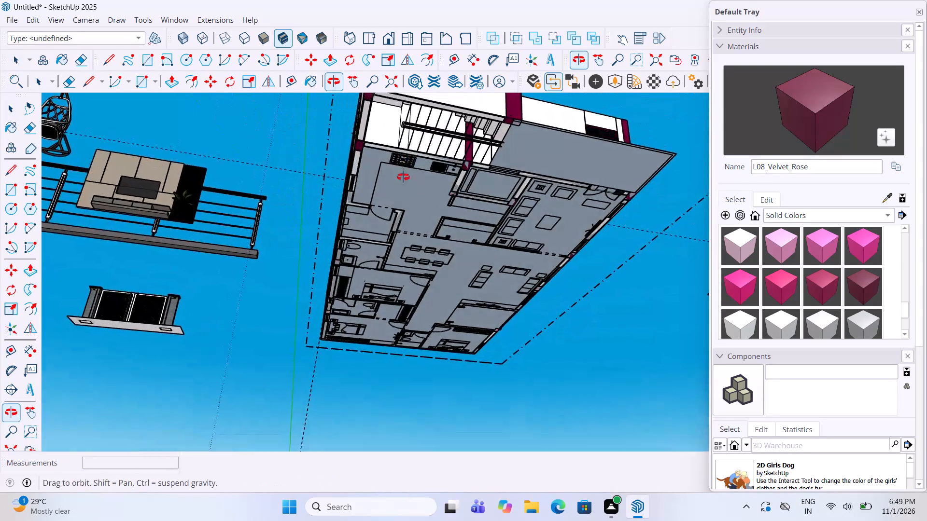
{"action": "middle_click_drag", "start_coordinate": [403, 177], "coordinate": [263, 462]}
{"action": "middle_click_drag", "start_coordinate": [354, 302], "coordinate": [429, 371]}
{"action": "scroll", "coordinate": [432, 370], "scroll_direction": "up", "scroll_amount": 4}
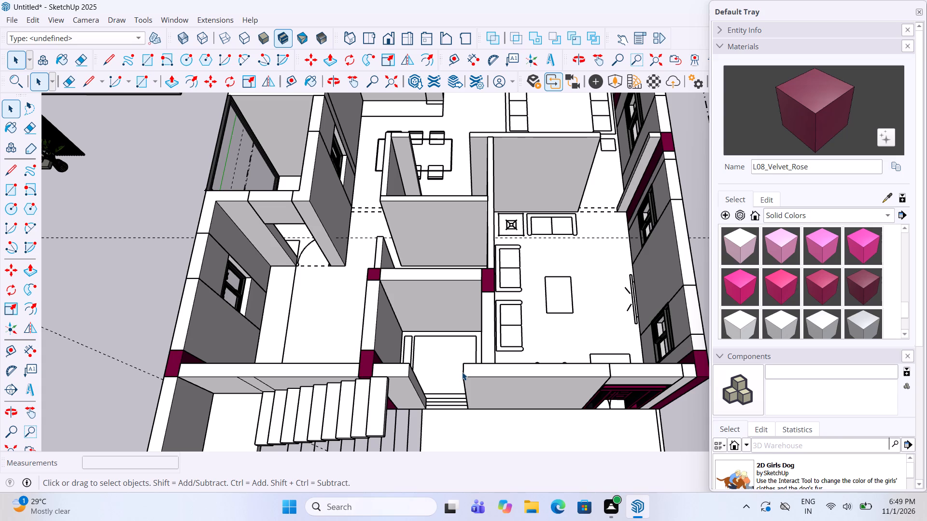
{"action": "scroll", "coordinate": [420, 261], "scroll_direction": "down", "scroll_amount": 6}
{"action": "middle_click_drag", "start_coordinate": [426, 318], "coordinate": [404, 311]}
{"action": "scroll", "coordinate": [406, 394], "scroll_direction": "down", "scroll_amount": 6}
Inspect the double bed in the middle bedroom, checking its headboard against the wall and the bedside tables on the plan.
{"action": "scroll", "coordinate": [424, 211], "scroll_direction": "up", "scroll_amount": 6}
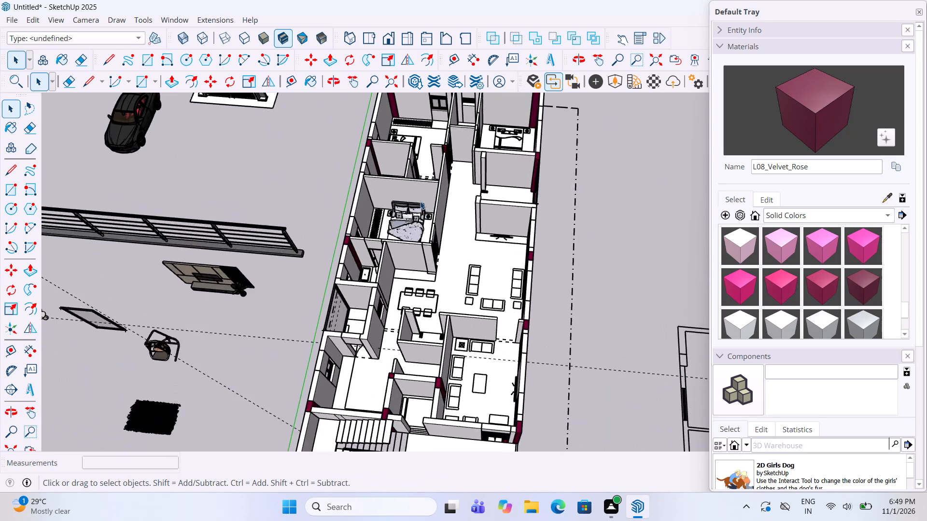
{"action": "scroll", "coordinate": [420, 201], "scroll_direction": "up", "scroll_amount": 17}
{"action": "scroll", "coordinate": [444, 217], "scroll_direction": "up", "scroll_amount": 8}
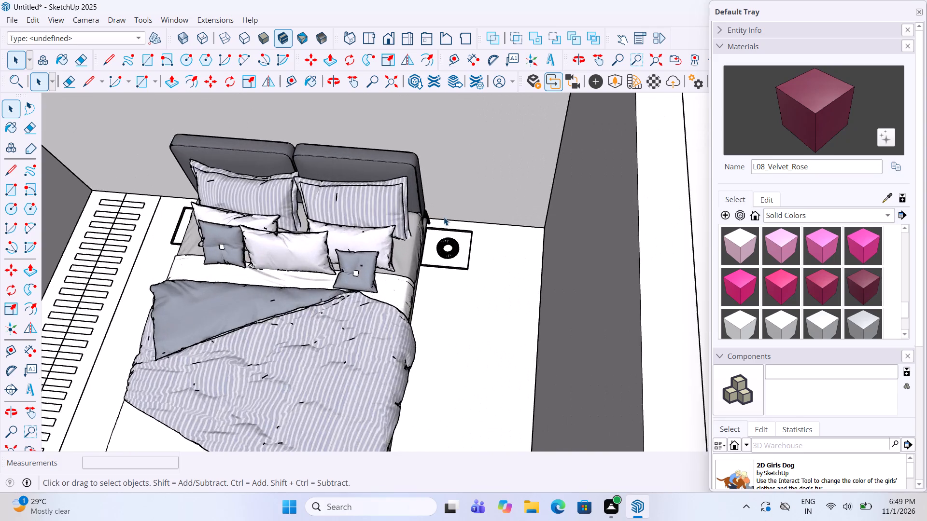
{"action": "scroll", "coordinate": [444, 217], "scroll_direction": "up", "scroll_amount": 3}
{"action": "middle_click_drag", "start_coordinate": [437, 217], "coordinate": [422, 214]}
{"action": "scroll", "coordinate": [385, 148], "scroll_direction": "up", "scroll_amount": 1}
{"action": "scroll", "coordinate": [422, 214], "scroll_direction": "down", "scroll_amount": 6}
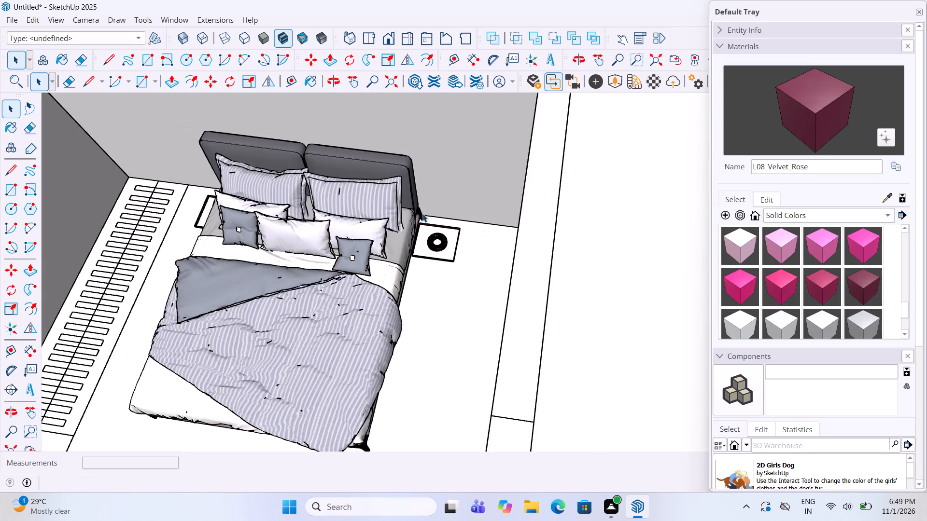
{"action": "scroll", "coordinate": [422, 214], "scroll_direction": "down", "scroll_amount": 9}
{"action": "scroll", "coordinate": [424, 260], "scroll_direction": "down", "scroll_amount": 13}
Copy the middle bedroom's double bed onto the bed drawn in the rear corner bedroom across the passage, with its headboard towards the back wall.
{"action": "middle_click_drag", "start_coordinate": [414, 234], "coordinate": [424, 252]}
{"action": "scroll", "coordinate": [414, 234], "scroll_direction": "up", "scroll_amount": 2}
{"action": "scroll", "coordinate": [394, 298], "scroll_direction": "up", "scroll_amount": 3}
{"action": "left_click", "coordinate": [404, 310]}
{"action": "key", "text": "m"}
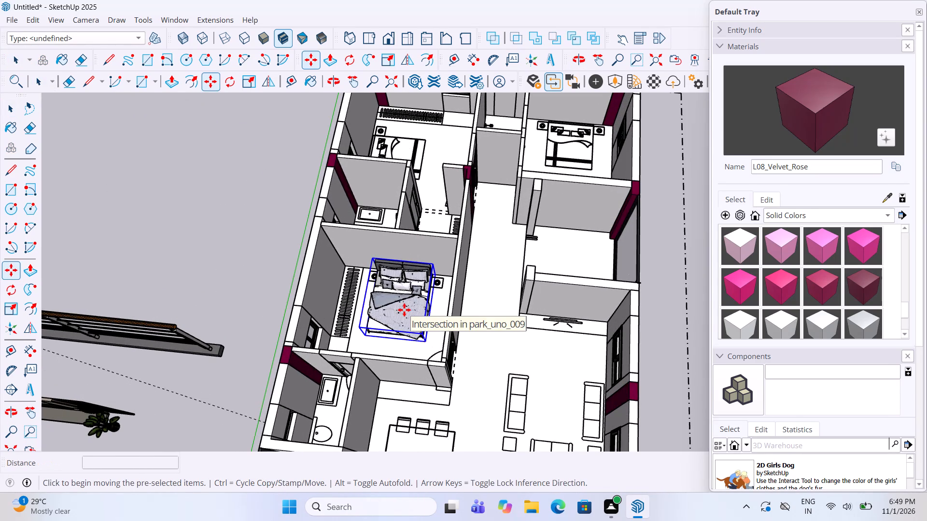
{"action": "scroll", "coordinate": [425, 280], "scroll_direction": "up", "scroll_amount": 16}
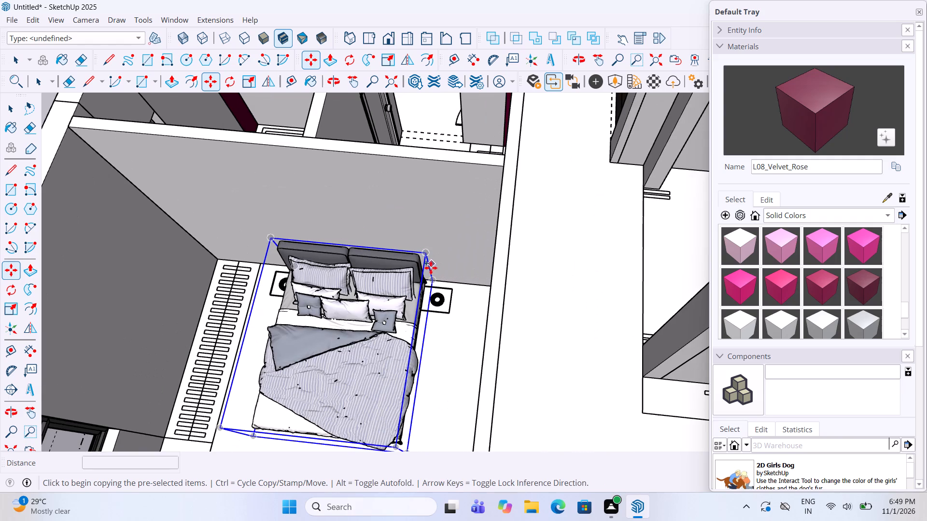
{"action": "left_click", "coordinate": [439, 283]}
{"action": "scroll", "coordinate": [387, 352], "scroll_direction": "down", "scroll_amount": 13}
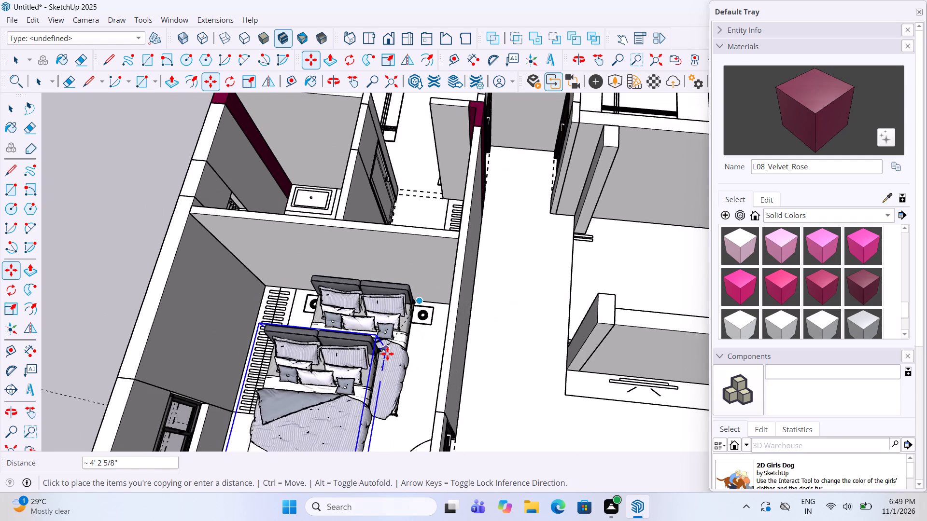
{"action": "scroll", "coordinate": [387, 354], "scroll_direction": "down", "scroll_amount": 7}
{"action": "scroll", "coordinate": [679, 87], "scroll_direction": "up", "scroll_amount": 6}
{"action": "scroll", "coordinate": [588, 155], "scroll_direction": "up", "scroll_amount": 5}
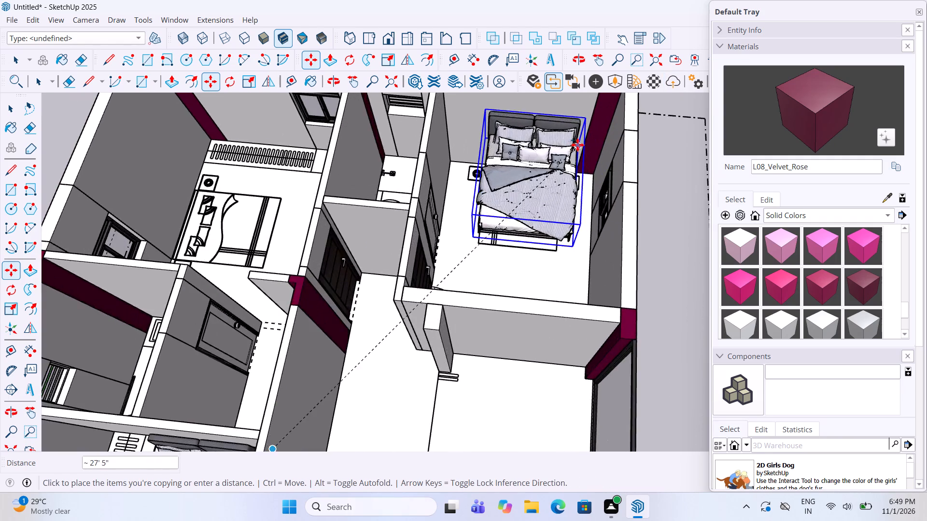
{"action": "scroll", "coordinate": [577, 145], "scroll_direction": "up", "scroll_amount": 5}
{"action": "middle_click_drag", "start_coordinate": [564, 145], "coordinate": [498, 145]}
{"action": "scroll", "coordinate": [553, 214], "scroll_direction": "up", "scroll_amount": 5}
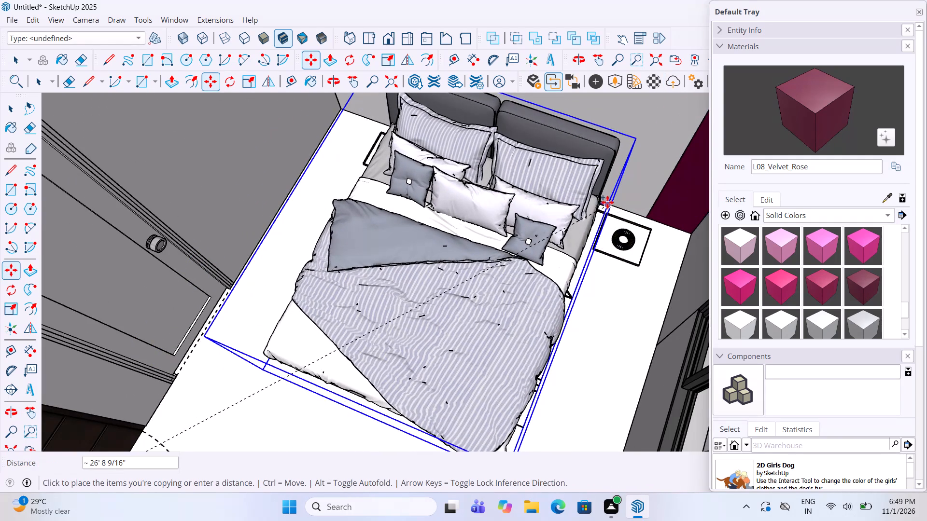
{"action": "left_click", "coordinate": [609, 210]}
{"action": "middle_click_drag", "start_coordinate": [611, 212], "coordinate": [535, 170]}
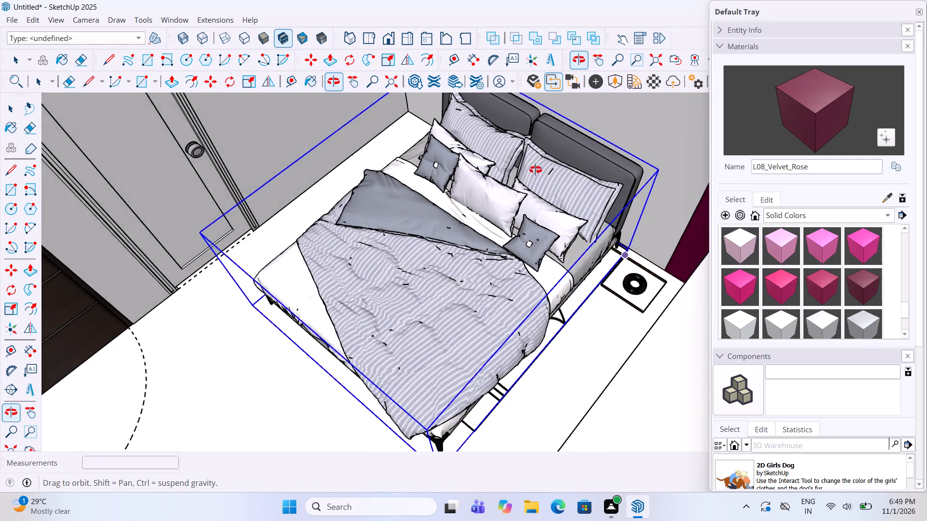
{"action": "middle_click_drag", "start_coordinate": [535, 170], "coordinate": [536, 169]}
{"action": "key", "text": "space"}
{"action": "scroll", "coordinate": [530, 333], "scroll_direction": "down", "scroll_amount": 19}
{"action": "scroll", "coordinate": [532, 337], "scroll_direction": "down", "scroll_amount": 8}
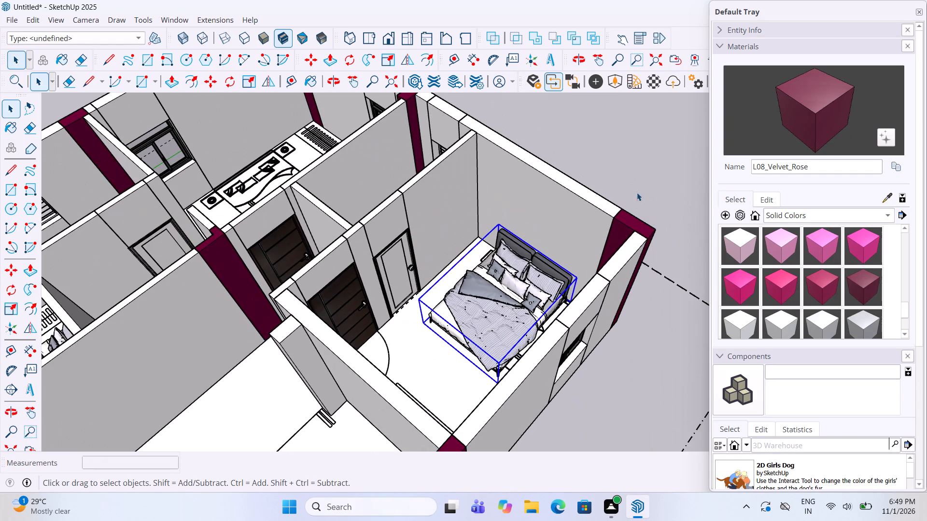
{"action": "left_click", "coordinate": [639, 181]}
Rotate the original double bed among the imported furniture by about 95 degrees on the ground plane.
{"action": "scroll", "coordinate": [609, 206], "scroll_direction": "down", "scroll_amount": 15}
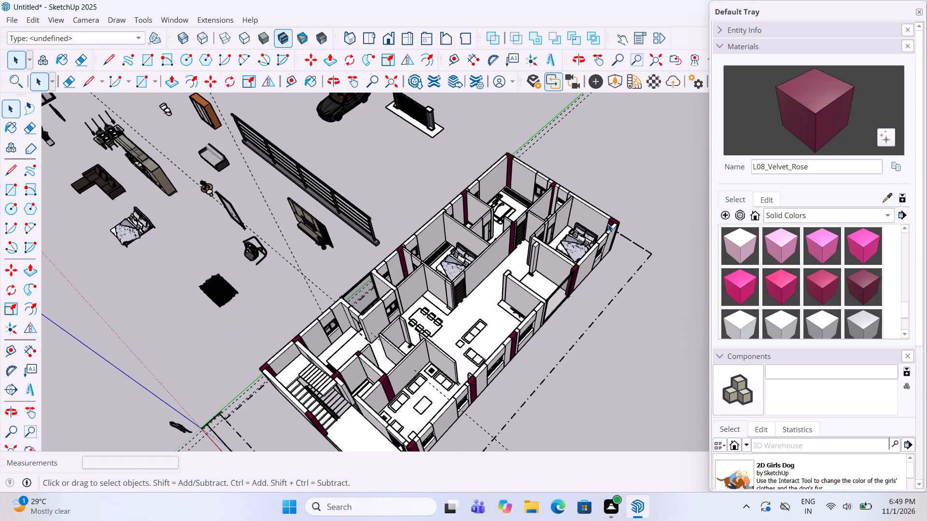
{"action": "scroll", "coordinate": [608, 224], "scroll_direction": "down", "scroll_amount": 6}
{"action": "scroll", "coordinate": [302, 205], "scroll_direction": "up", "scroll_amount": 6}
{"action": "scroll", "coordinate": [339, 233], "scroll_direction": "up", "scroll_amount": 1}
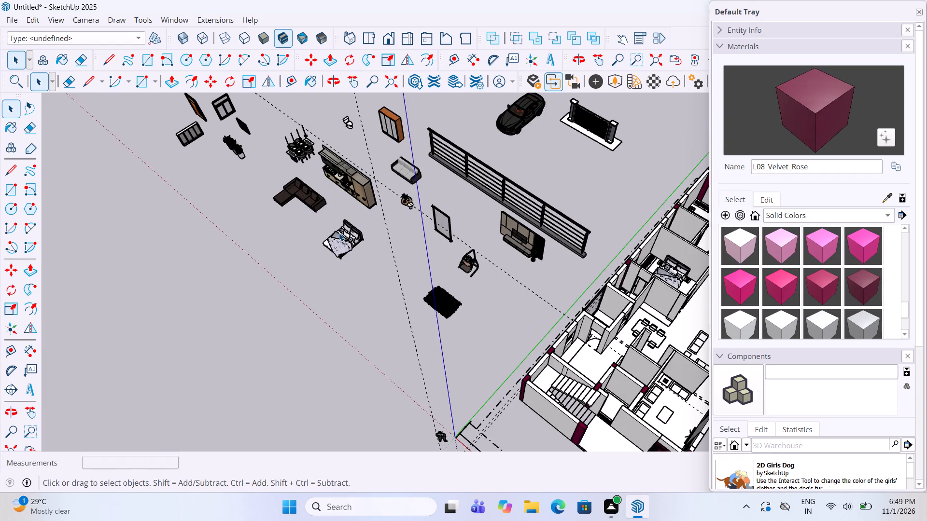
{"action": "left_click", "coordinate": [339, 233]}
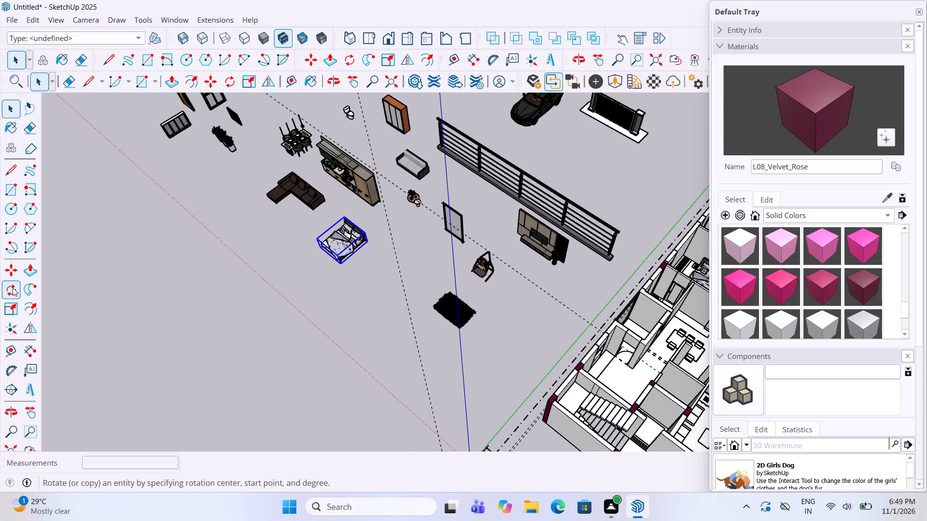
{"action": "left_click", "coordinate": [13, 288]}
{"action": "left_click", "coordinate": [334, 305]}
{"action": "left_click", "coordinate": [347, 292]}
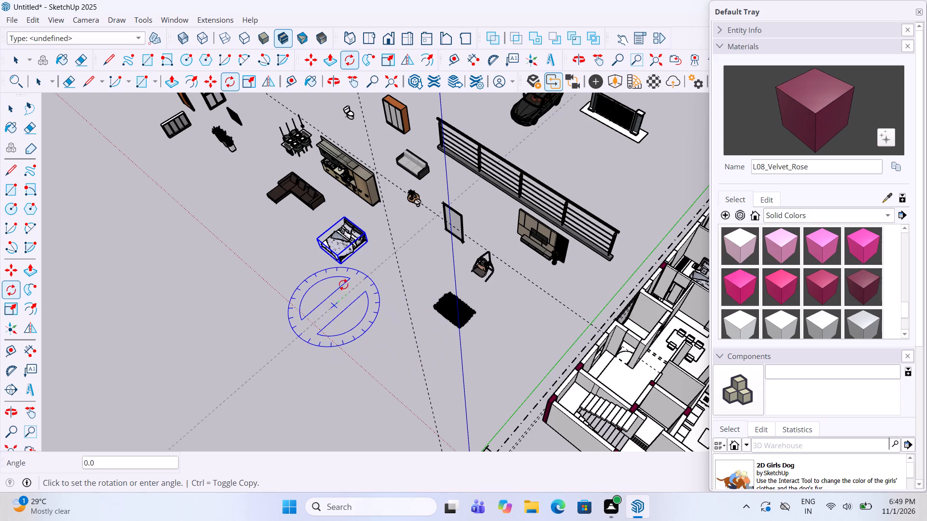
{"action": "left_click", "coordinate": [251, 244]}
Move the rotated double bed from the imported furniture into the remaining rear corner bedroom, fitting its headboard against the outer side wall.
{"action": "key", "text": "m"}
{"action": "scroll", "coordinate": [266, 276], "scroll_direction": "up", "scroll_amount": 3}
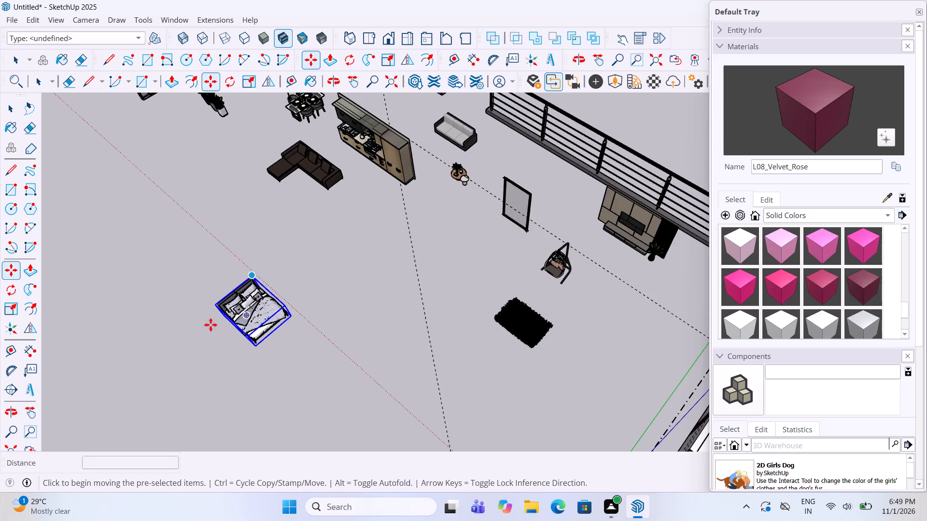
{"action": "middle_click_drag", "start_coordinate": [211, 325], "coordinate": [312, 264]}
{"action": "left_click", "coordinate": [220, 417]}
{"action": "scroll", "coordinate": [193, 421], "scroll_direction": "down", "scroll_amount": 8}
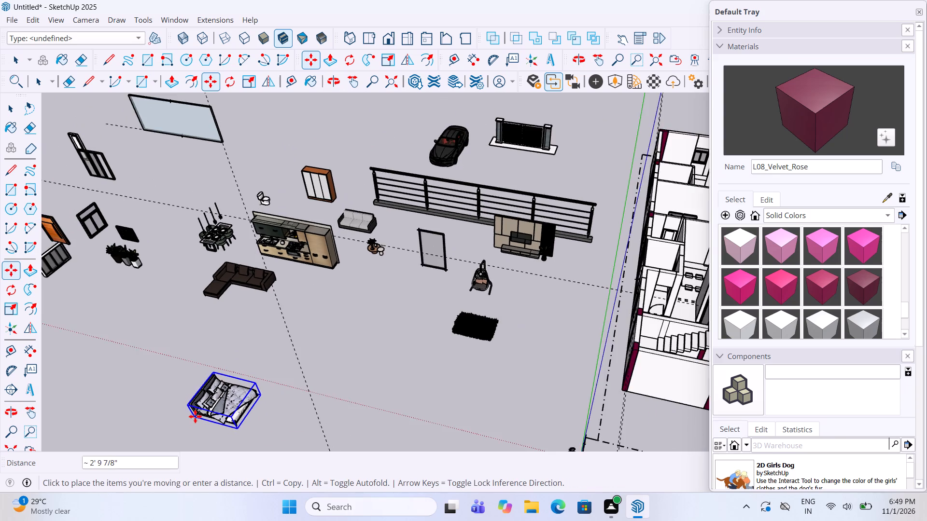
{"action": "scroll", "coordinate": [195, 416], "scroll_direction": "down", "scroll_amount": 9}
{"action": "scroll", "coordinate": [478, 287], "scroll_direction": "up", "scroll_amount": 4}
{"action": "middle_click_drag", "start_coordinate": [478, 286], "coordinate": [483, 350]}
{"action": "scroll", "coordinate": [486, 247], "scroll_direction": "up", "scroll_amount": 5}
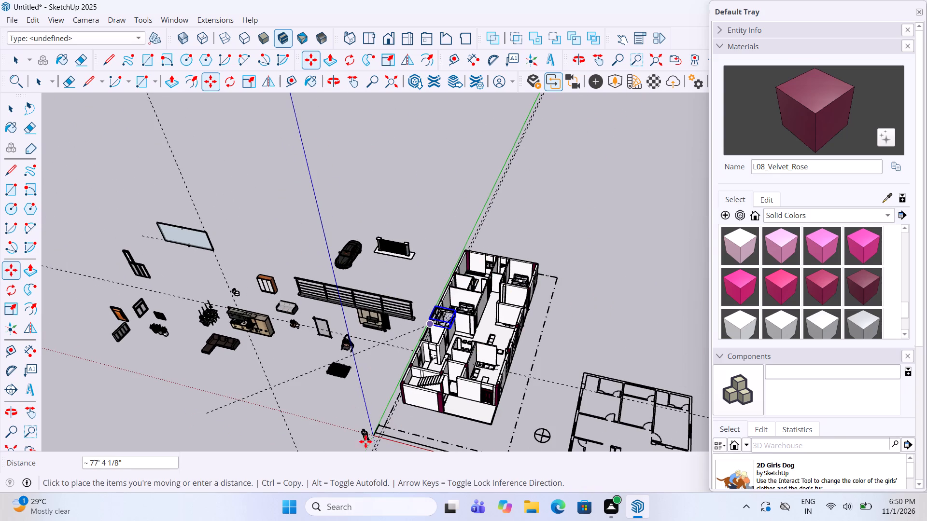
{"action": "scroll", "coordinate": [446, 318], "scroll_direction": "up", "scroll_amount": 5}
{"action": "scroll", "coordinate": [468, 277], "scroll_direction": "up", "scroll_amount": 5}
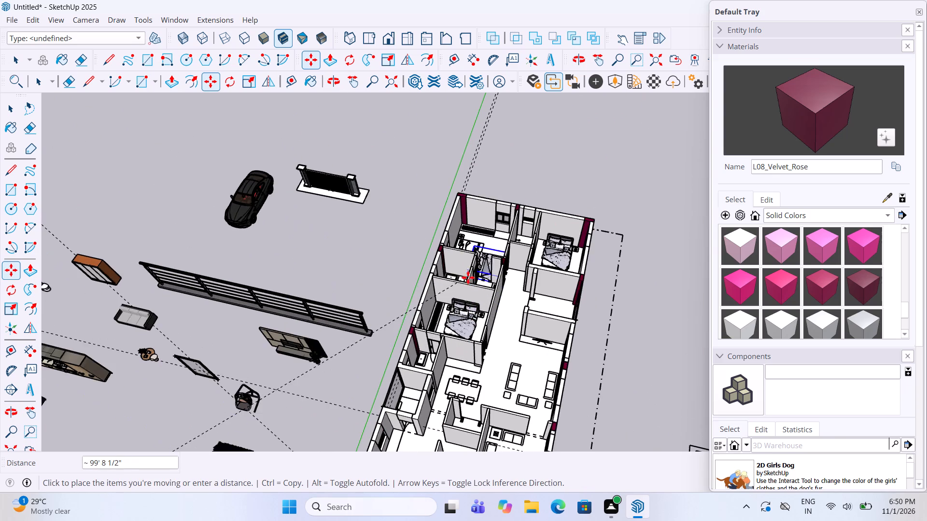
{"action": "scroll", "coordinate": [470, 221], "scroll_direction": "up", "scroll_amount": 10}
{"action": "middle_click_drag", "start_coordinate": [461, 237], "coordinate": [448, 294]}
{"action": "scroll", "coordinate": [439, 302], "scroll_direction": "up", "scroll_amount": 2}
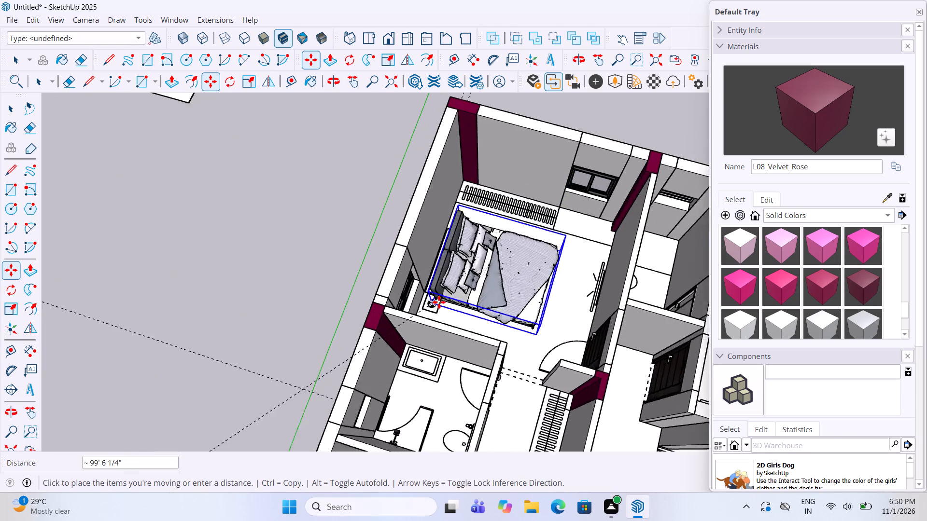
{"action": "scroll", "coordinate": [439, 302], "scroll_direction": "up", "scroll_amount": 7}
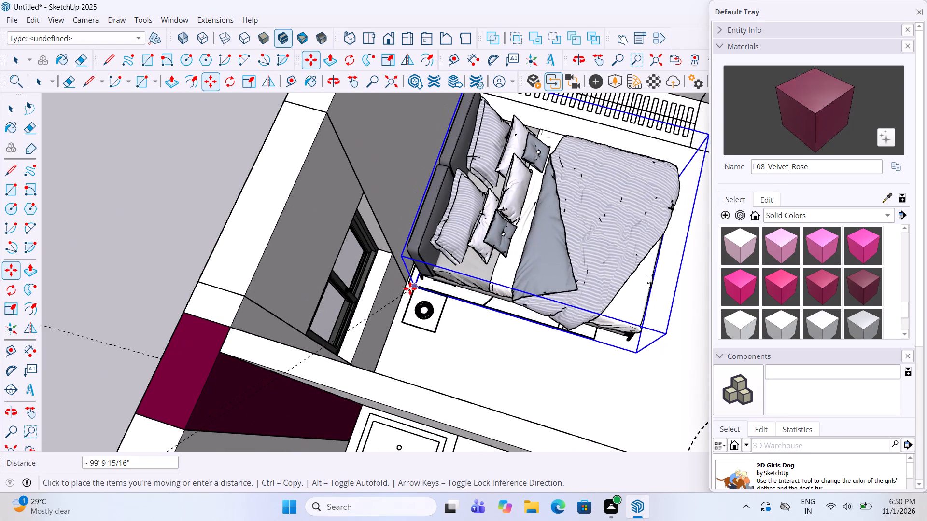
{"action": "left_click", "coordinate": [406, 286]}
{"action": "scroll", "coordinate": [406, 286], "scroll_direction": "down", "scroll_amount": 5}
{"action": "key", "text": "space"}
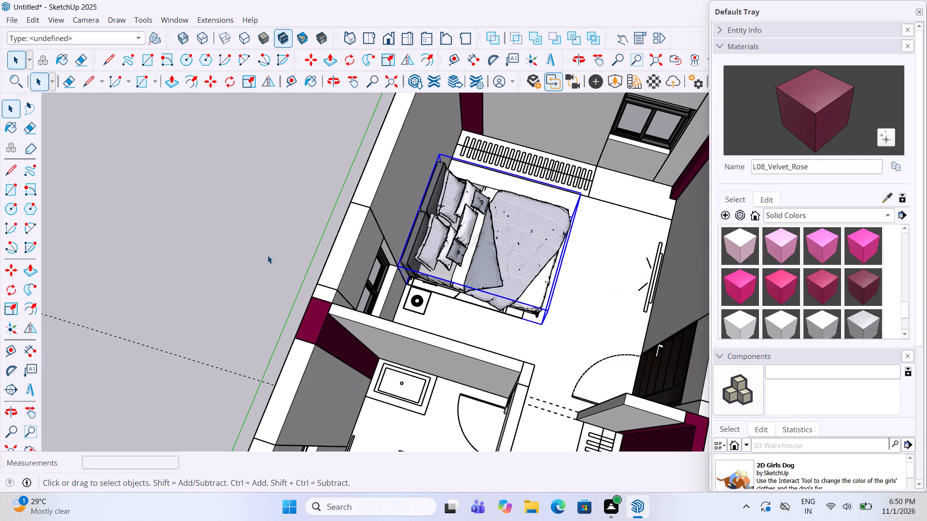
{"action": "left_click", "coordinate": [267, 255]}
Copy the imported toilet into the bathroom beside the middle bedroom, placing it on the toilet drawn below the ventilator window.
{"action": "scroll", "coordinate": [270, 224], "scroll_direction": "down", "scroll_amount": 7}
{"action": "middle_click_drag", "start_coordinate": [529, 218], "coordinate": [507, 202]}
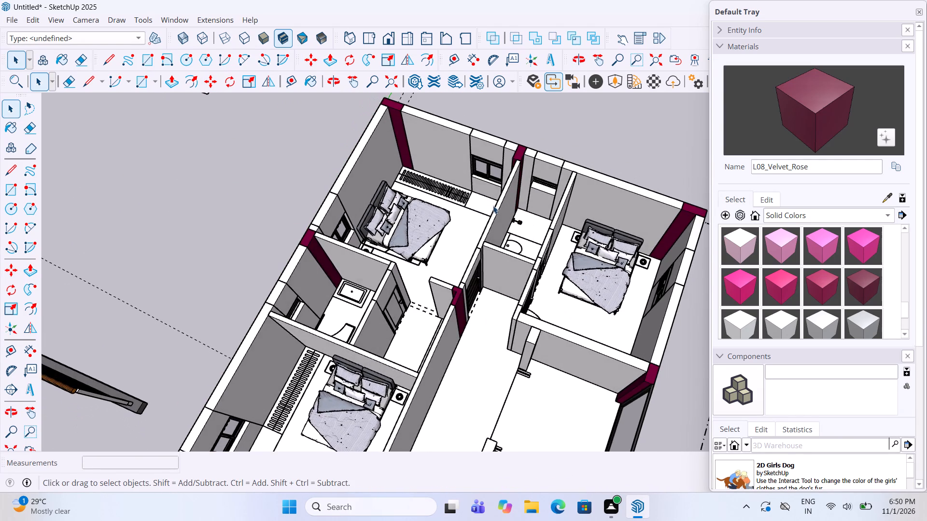
{"action": "scroll", "coordinate": [492, 212], "scroll_direction": "down", "scroll_amount": 11}
{"action": "scroll", "coordinate": [455, 327], "scroll_direction": "up", "scroll_amount": 5}
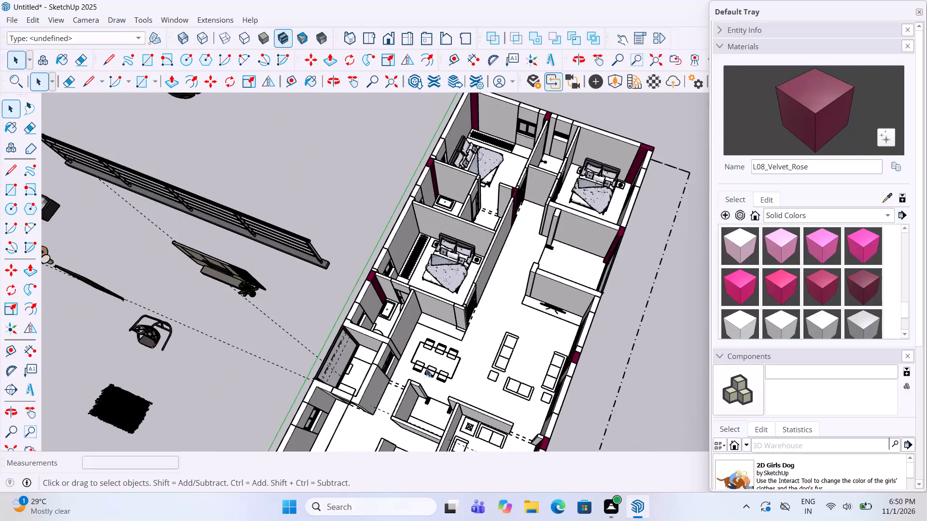
{"action": "scroll", "coordinate": [424, 376], "scroll_direction": "up", "scroll_amount": 3}
{"action": "scroll", "coordinate": [424, 376], "scroll_direction": "down", "scroll_amount": 3}
{"action": "scroll", "coordinate": [504, 257], "scroll_direction": "down", "scroll_amount": 12}
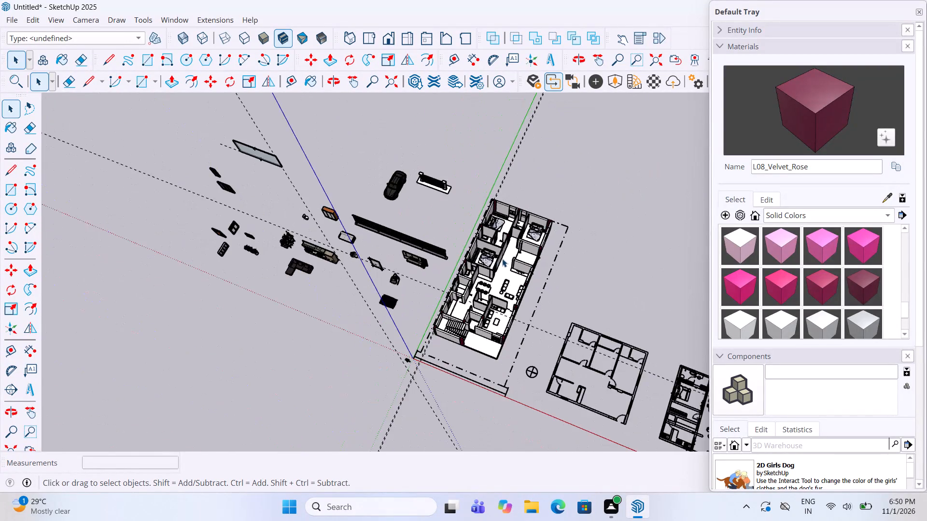
{"action": "scroll", "coordinate": [296, 231], "scroll_direction": "up", "scroll_amount": 14}
{"action": "left_click", "coordinate": [311, 216]}
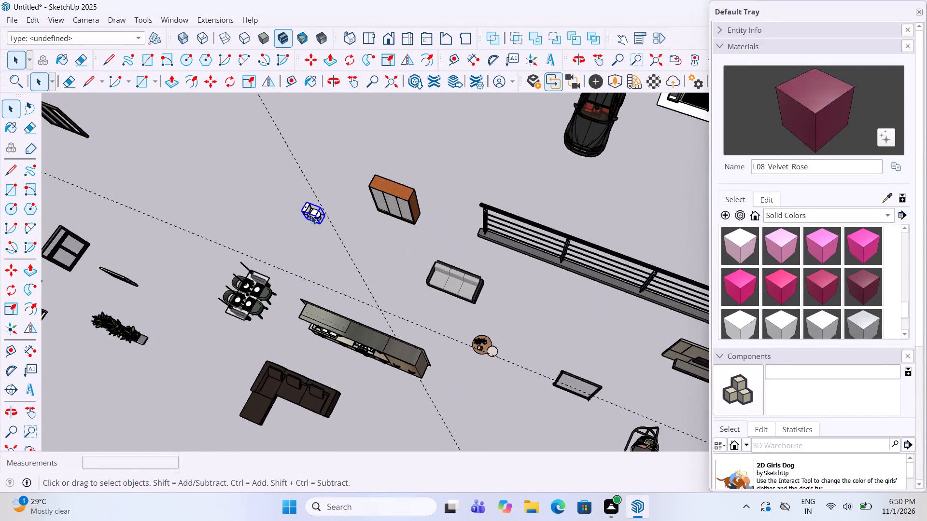
{"action": "scroll", "coordinate": [311, 216], "scroll_direction": "up", "scroll_amount": 3}
{"action": "key", "text": "m"}
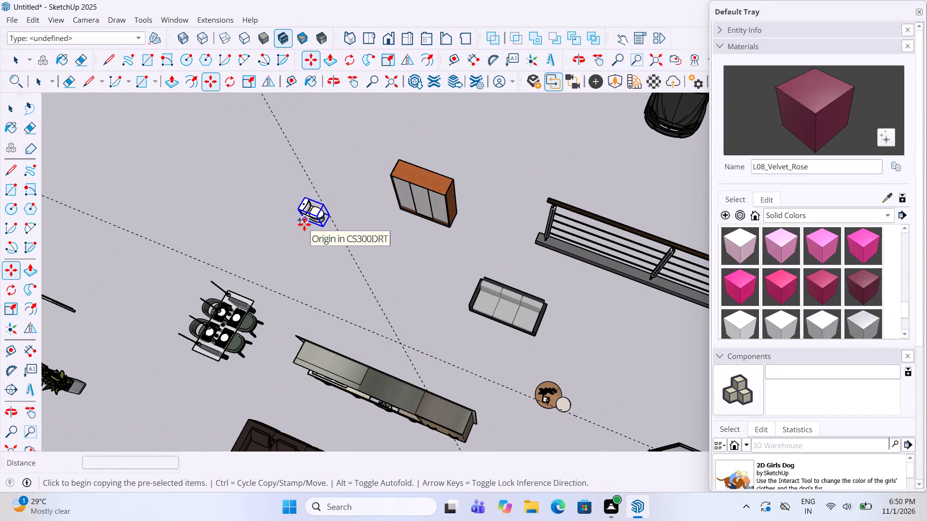
{"action": "left_click", "coordinate": [291, 250]}
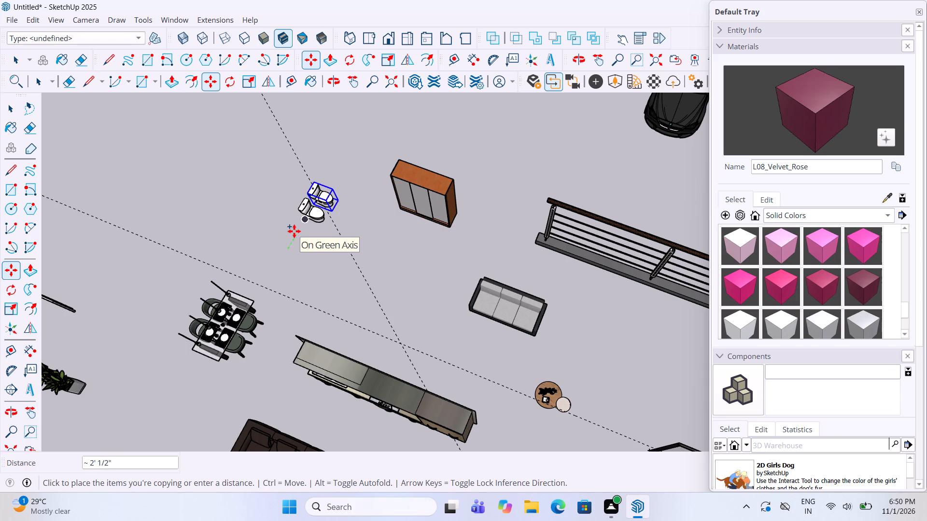
{"action": "key", "text": "Escape"}
{"action": "left_click", "coordinate": [304, 223]}
{"action": "scroll", "coordinate": [250, 281], "scroll_direction": "down", "scroll_amount": 13}
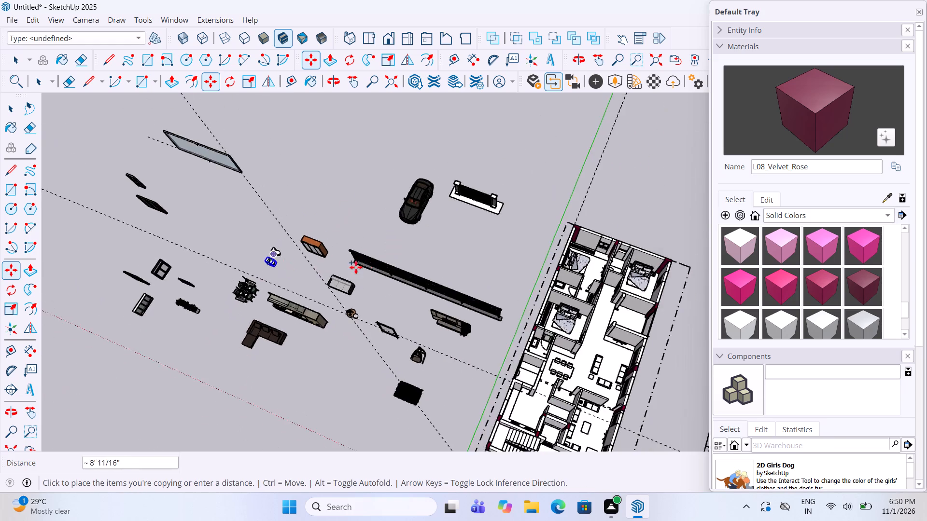
{"action": "scroll", "coordinate": [365, 267], "scroll_direction": "down", "scroll_amount": 5}
{"action": "middle_click_drag", "start_coordinate": [510, 316], "coordinate": [364, 315]}
{"action": "scroll", "coordinate": [463, 300], "scroll_direction": "up", "scroll_amount": 11}
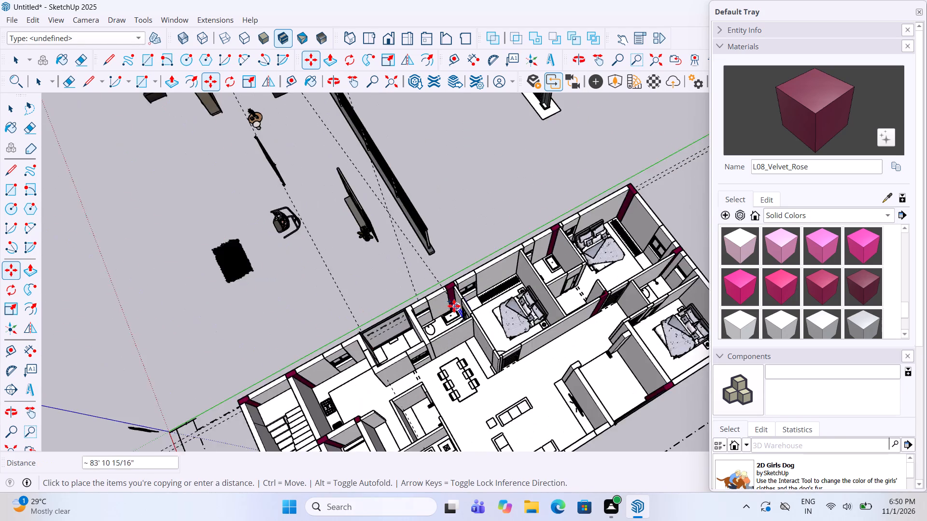
{"action": "scroll", "coordinate": [442, 323], "scroll_direction": "up", "scroll_amount": 11}
{"action": "scroll", "coordinate": [397, 336], "scroll_direction": "up", "scroll_amount": 5}
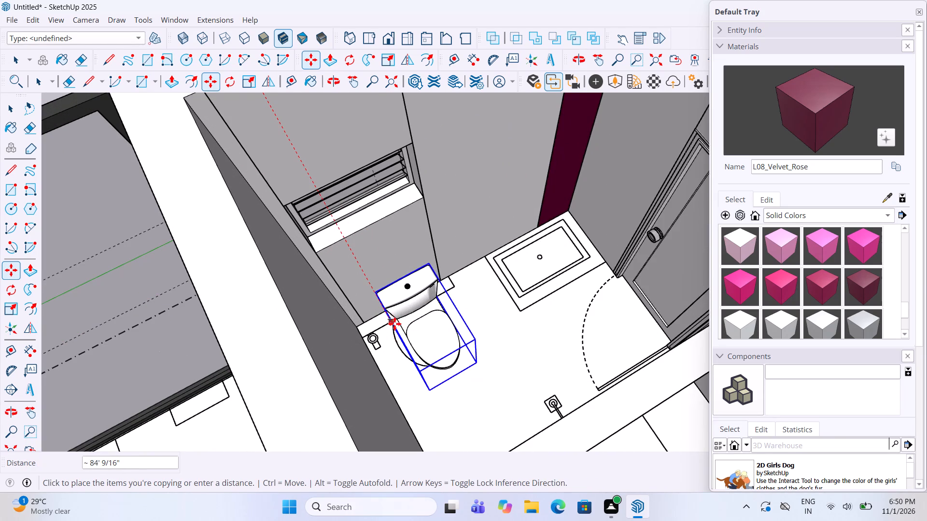
{"action": "left_click", "coordinate": [389, 309]}
Examine the placed toilet against its bathroom walls and look over the rest of the house for the other bathrooms.
{"action": "scroll", "coordinate": [360, 342], "scroll_direction": "down", "scroll_amount": 5}
{"action": "middle_click_drag", "start_coordinate": [392, 338], "coordinate": [394, 309]}
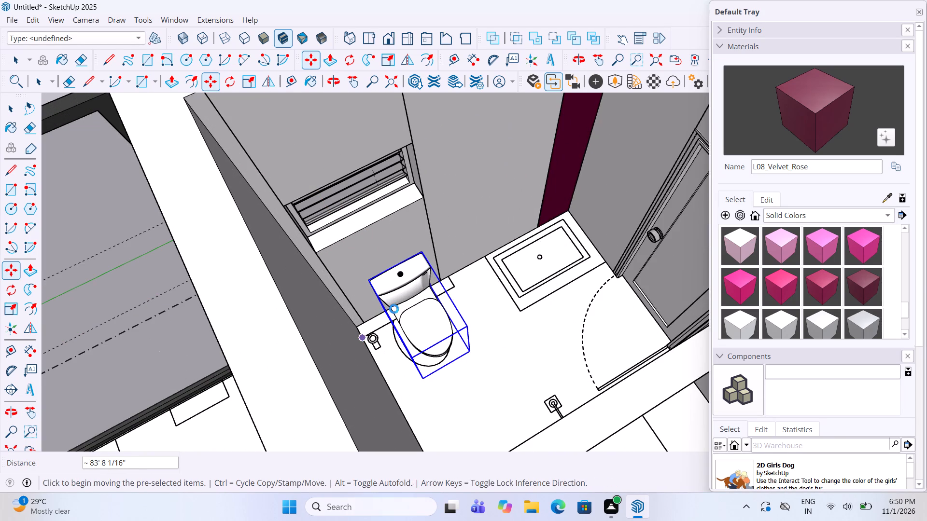
{"action": "middle_click_drag", "start_coordinate": [394, 309], "coordinate": [413, 241]}
{"action": "scroll", "coordinate": [380, 306], "scroll_direction": "down", "scroll_amount": 2}
{"action": "scroll", "coordinate": [432, 283], "scroll_direction": "down", "scroll_amount": 6}
{"action": "middle_click_drag", "start_coordinate": [502, 93], "coordinate": [333, 211]}
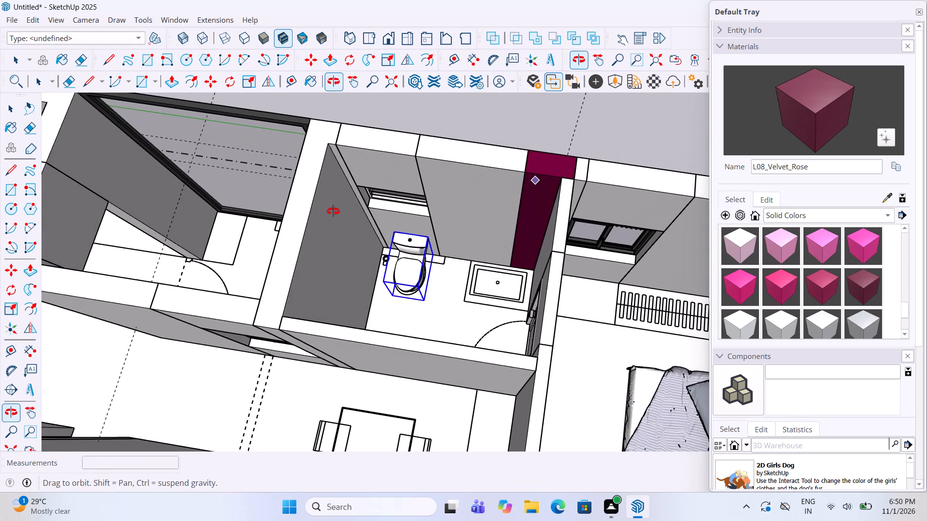
{"action": "middle_click_drag", "start_coordinate": [333, 211], "coordinate": [334, 211]}
{"action": "scroll", "coordinate": [632, 231], "scroll_direction": "down", "scroll_amount": 10}
{"action": "middle_click_drag", "start_coordinate": [569, 216], "coordinate": [593, 336]}
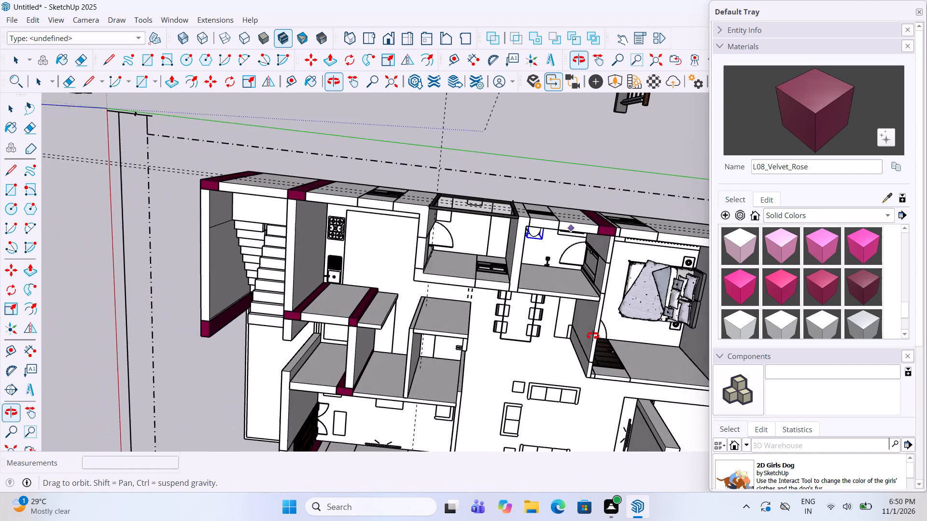
{"action": "middle_click_drag", "start_coordinate": [593, 336], "coordinate": [574, 203]}
{"action": "scroll", "coordinate": [580, 194], "scroll_direction": "down", "scroll_amount": 8}
{"action": "scroll", "coordinate": [660, 316], "scroll_direction": "up", "scroll_amount": 3}
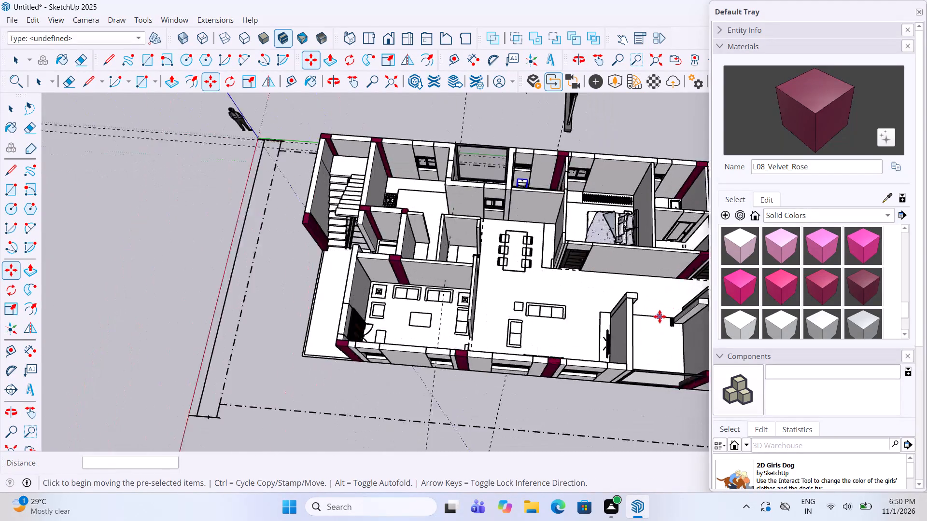
{"action": "scroll", "coordinate": [660, 316], "scroll_direction": "up", "scroll_amount": 2}
{"action": "scroll", "coordinate": [496, 306], "scroll_direction": "down", "scroll_amount": 11}
Copy the placed toilet into the bathroom between the two rear corner bedrooms, against the wall between the basin and shower.
{"action": "scroll", "coordinate": [631, 294], "scroll_direction": "up", "scroll_amount": 11}
{"action": "scroll", "coordinate": [294, 200], "scroll_direction": "up", "scroll_amount": 14}
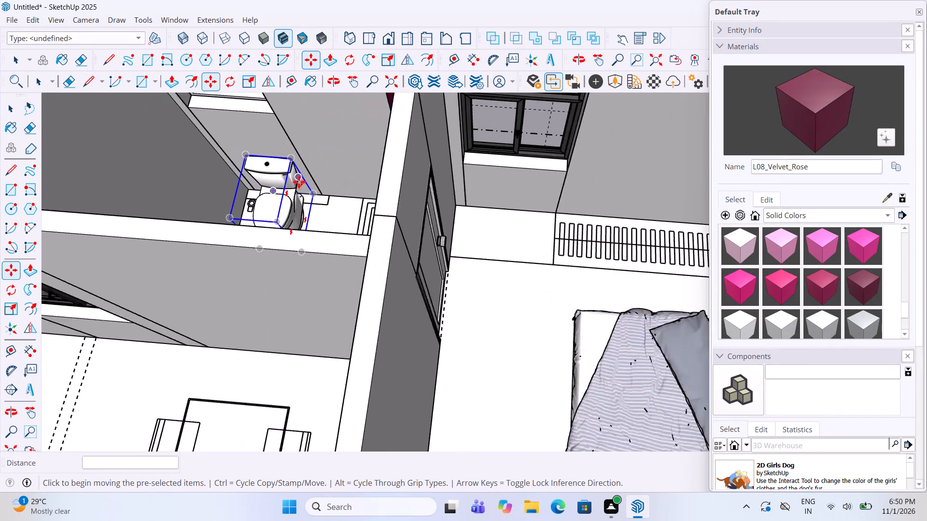
{"action": "scroll", "coordinate": [299, 182], "scroll_direction": "up", "scroll_amount": 2}
{"action": "key", "text": "m"}
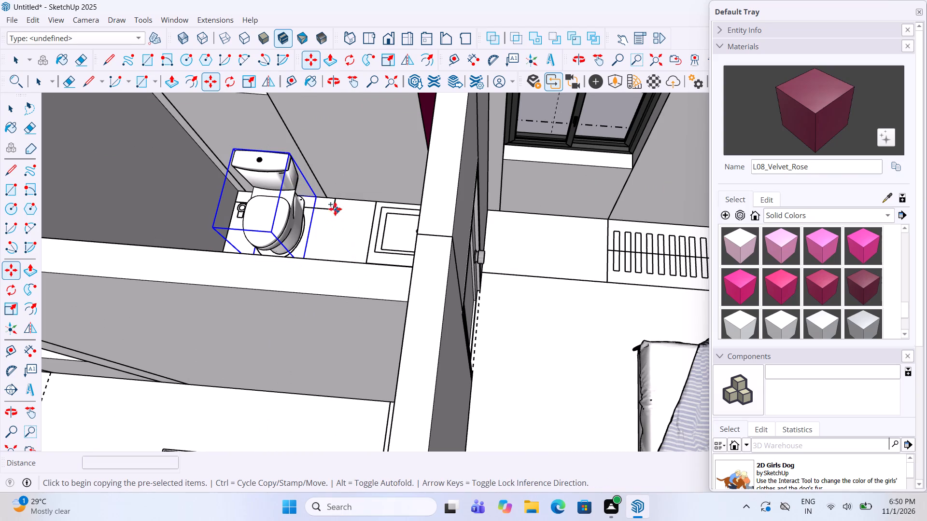
{"action": "left_click", "coordinate": [322, 201]}
{"action": "scroll", "coordinate": [264, 228], "scroll_direction": "down", "scroll_amount": 10}
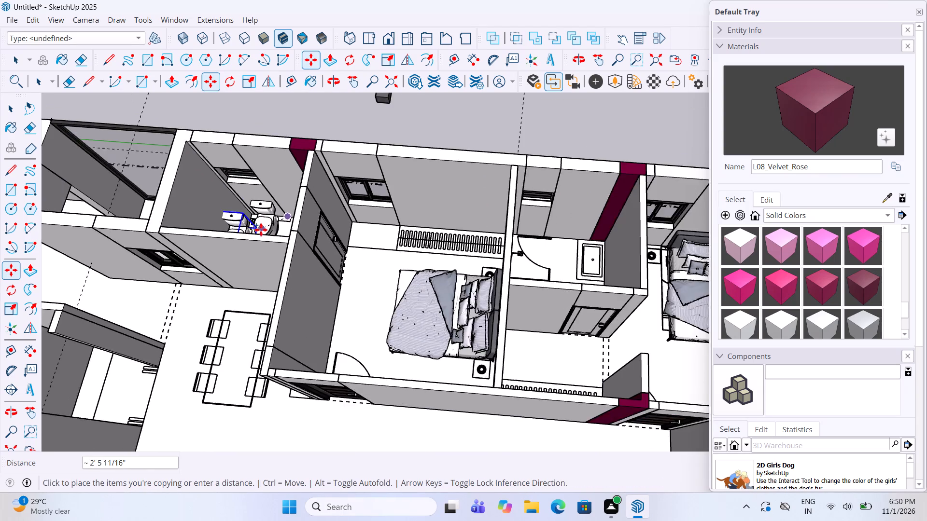
{"action": "scroll", "coordinate": [261, 230], "scroll_direction": "down", "scroll_amount": 7}
{"action": "scroll", "coordinate": [636, 406], "scroll_direction": "up", "scroll_amount": 4}
{"action": "scroll", "coordinate": [572, 355], "scroll_direction": "up", "scroll_amount": 9}
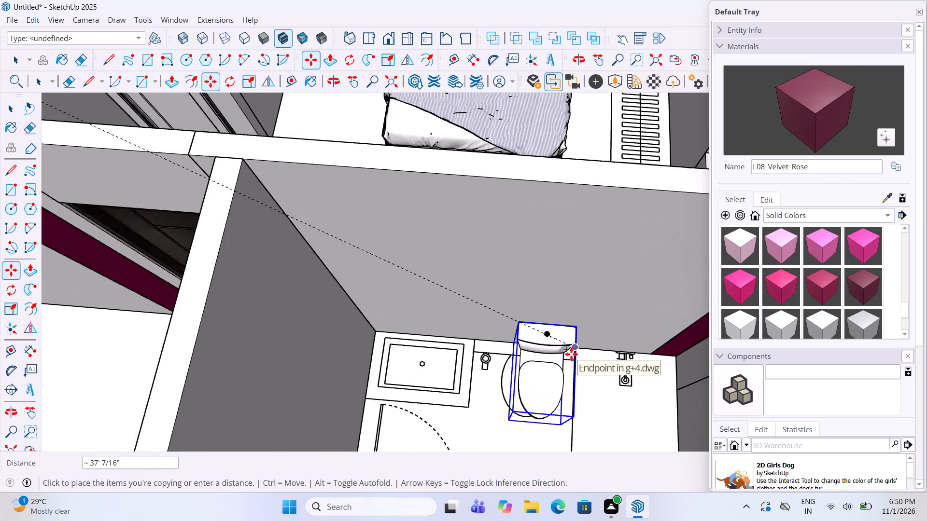
{"action": "scroll", "coordinate": [571, 354], "scroll_direction": "up", "scroll_amount": 2}
{"action": "left_click", "coordinate": [577, 349]}
{"action": "scroll", "coordinate": [548, 323], "scroll_direction": "down", "scroll_amount": 6}
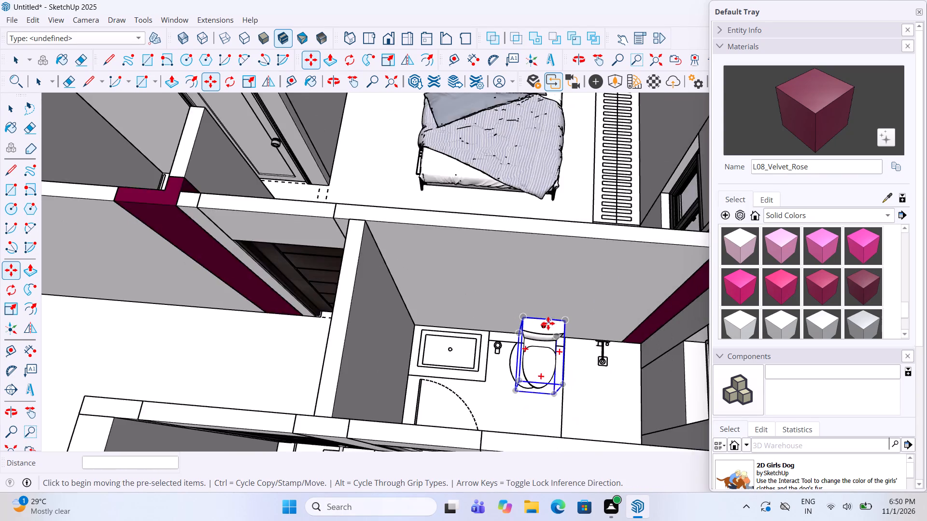
{"action": "scroll", "coordinate": [548, 323], "scroll_direction": "down", "scroll_amount": 15}
{"action": "key", "text": "space"}
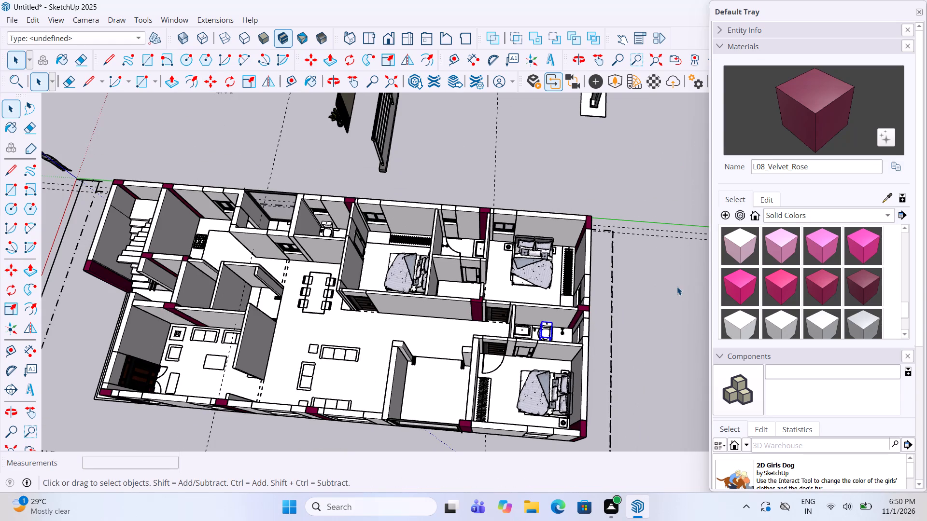
{"action": "left_click", "coordinate": [677, 287]}
Move the copied toilet in the rear bathroom slightly towards the basin so it sits over the toilet drawn on the plan.
{"action": "middle_click_drag", "start_coordinate": [512, 241], "coordinate": [531, 308]}
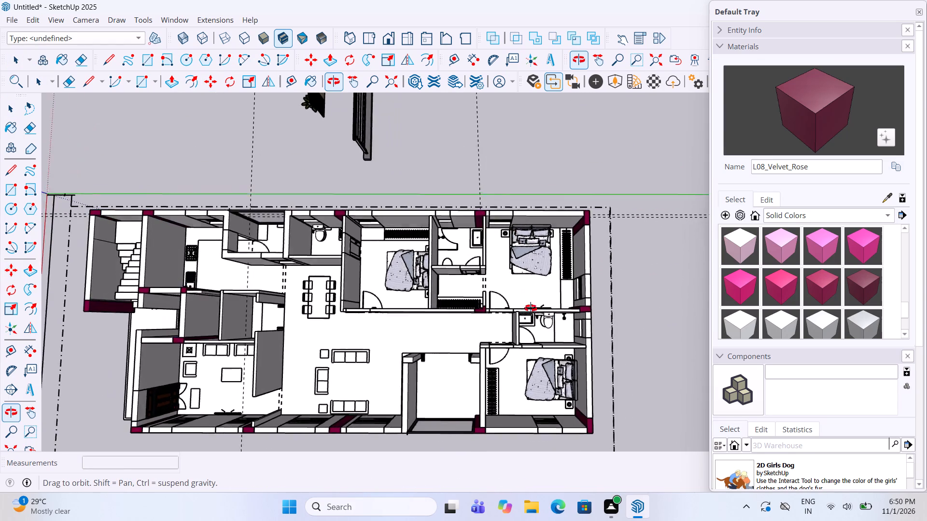
{"action": "middle_click_drag", "start_coordinate": [531, 308], "coordinate": [509, 290]}
{"action": "scroll", "coordinate": [513, 310], "scroll_direction": "up", "scroll_amount": 4}
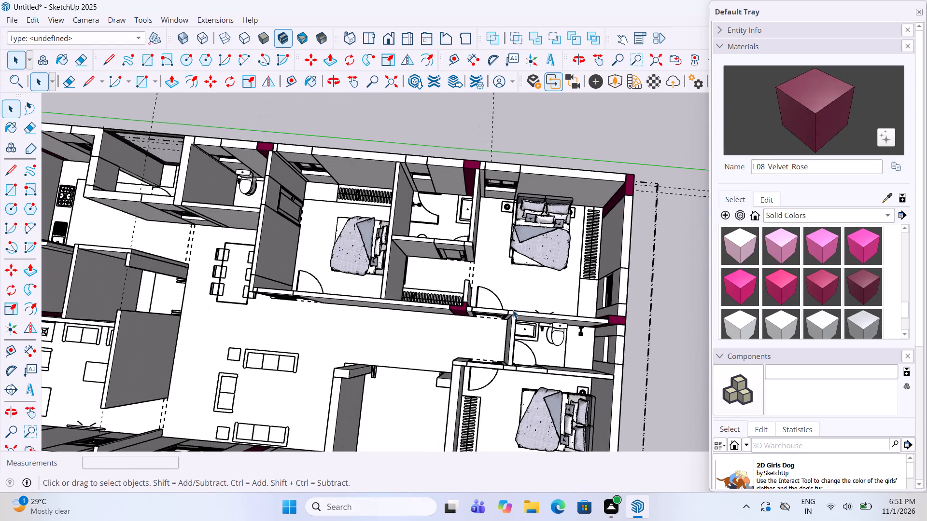
{"action": "scroll", "coordinate": [590, 337], "scroll_direction": "up", "scroll_amount": 5}
{"action": "scroll", "coordinate": [542, 345], "scroll_direction": "up", "scroll_amount": 3}
{"action": "middle_click_drag", "start_coordinate": [536, 341], "coordinate": [498, 263]}
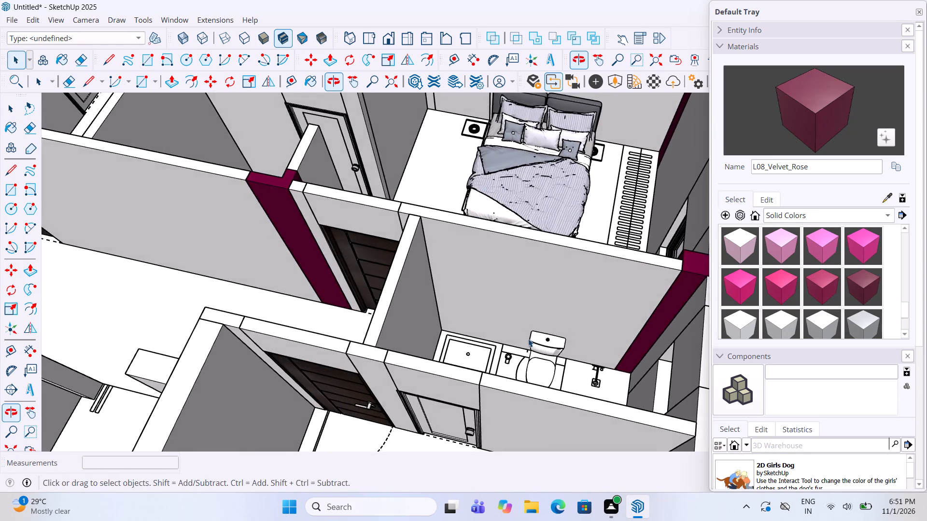
{"action": "middle_click_drag", "start_coordinate": [528, 339], "coordinate": [554, 363]}
{"action": "scroll", "coordinate": [554, 363], "scroll_direction": "up", "scroll_amount": 5}
{"action": "left_click", "coordinate": [554, 363]}
{"action": "key", "text": "m"}
{"action": "left_click", "coordinate": [552, 361]}
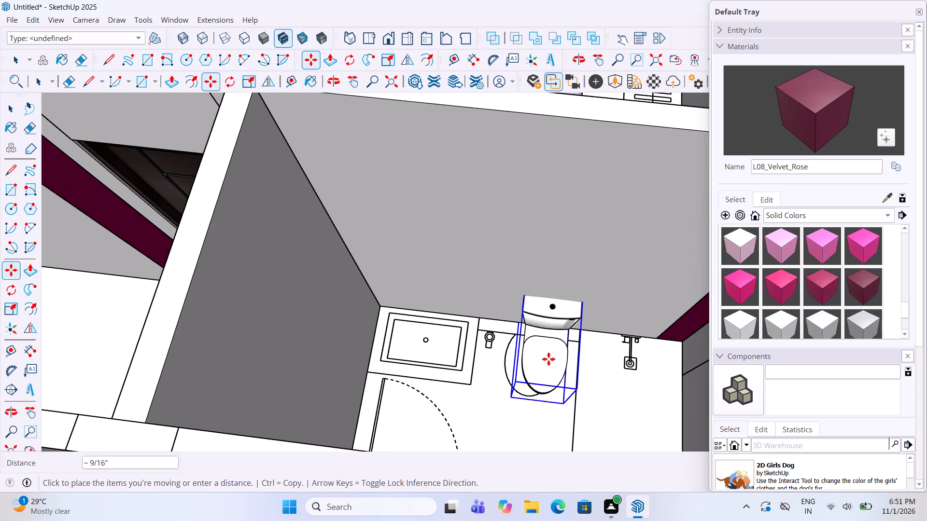
{"action": "left_click", "coordinate": [539, 359]}
{"action": "key", "text": "space"}
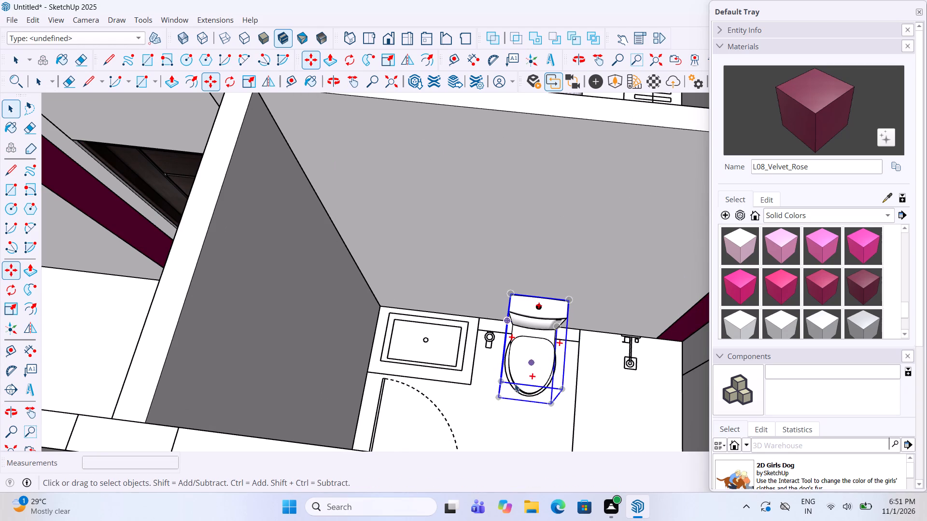
{"action": "left_click", "coordinate": [462, 424]}
{"action": "scroll", "coordinate": [499, 273], "scroll_direction": "down", "scroll_amount": 13}
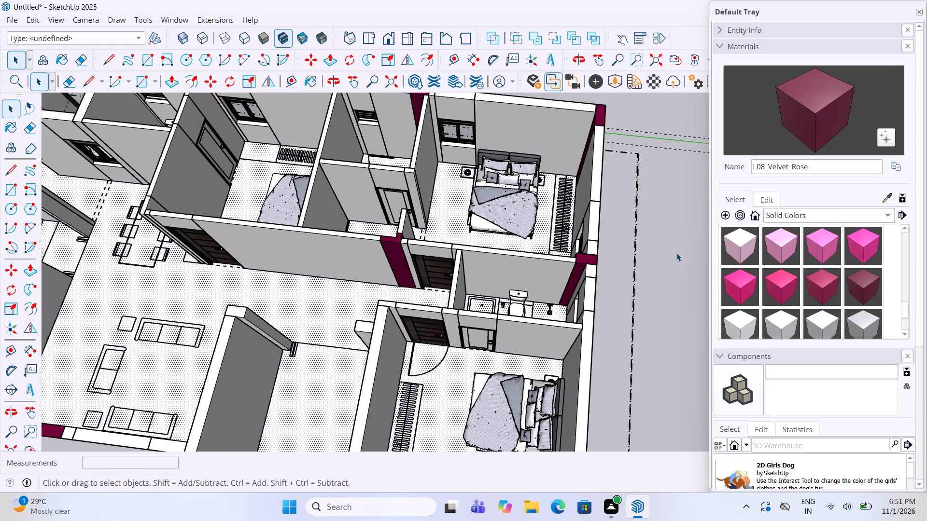
{"action": "left_click", "coordinate": [676, 252]}
Examine the bathroom between the two side bedrooms and its drawn shower, basin and toilet, along with the adjoining rooms.
{"action": "scroll", "coordinate": [597, 271], "scroll_direction": "down", "scroll_amount": 4}
{"action": "middle_click_drag", "start_coordinate": [585, 271], "coordinate": [600, 316]}
{"action": "scroll", "coordinate": [412, 184], "scroll_direction": "up", "scroll_amount": 5}
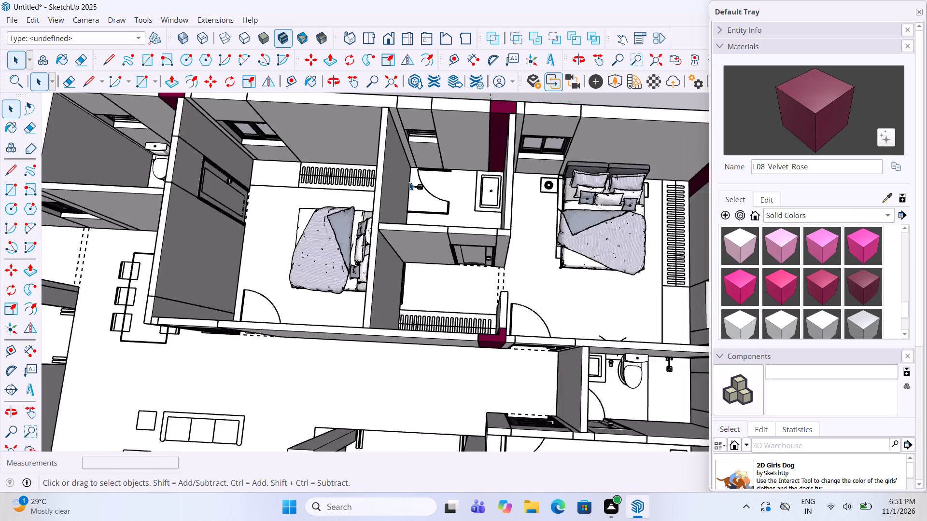
{"action": "scroll", "coordinate": [409, 182], "scroll_direction": "up", "scroll_amount": 7}
{"action": "middle_click_drag", "start_coordinate": [505, 210], "coordinate": [507, 257]}
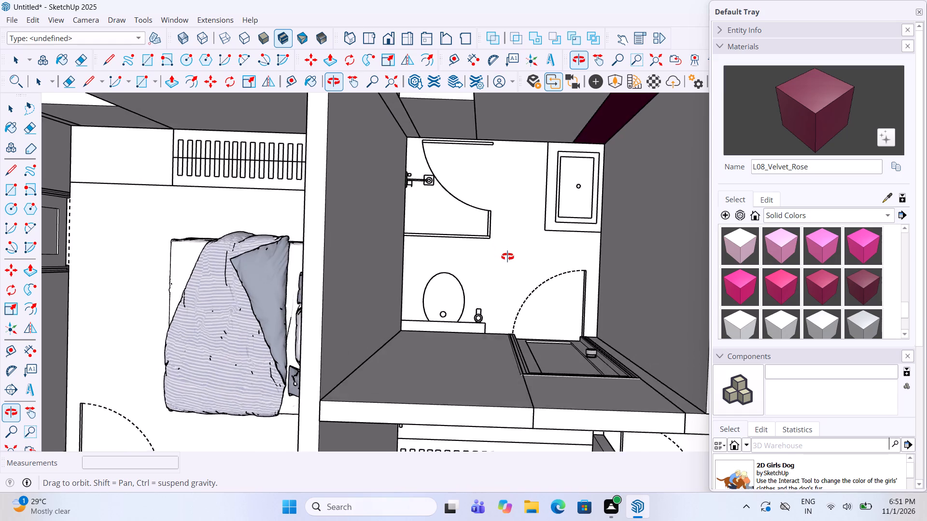
{"action": "middle_click_drag", "start_coordinate": [507, 257], "coordinate": [482, 234]}
{"action": "scroll", "coordinate": [482, 238], "scroll_direction": "down", "scroll_amount": 6}
{"action": "middle_click_drag", "start_coordinate": [503, 258], "coordinate": [440, 220]}
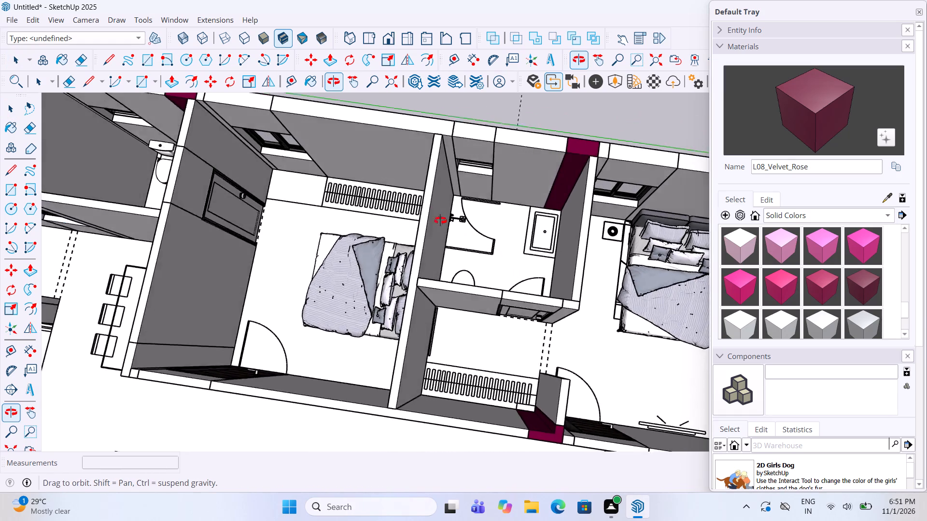
{"action": "middle_click_drag", "start_coordinate": [440, 220], "coordinate": [414, 213]}
{"action": "scroll", "coordinate": [604, 214], "scroll_direction": "up", "scroll_amount": 4}
{"action": "scroll", "coordinate": [515, 201], "scroll_direction": "down", "scroll_amount": 9}
{"action": "scroll", "coordinate": [475, 246], "scroll_direction": "down", "scroll_amount": 12}
Scale the spare framed glass panel among the imported objects uniformly down to about half its size.
{"action": "middle_click_drag", "start_coordinate": [451, 350], "coordinate": [451, 347]}
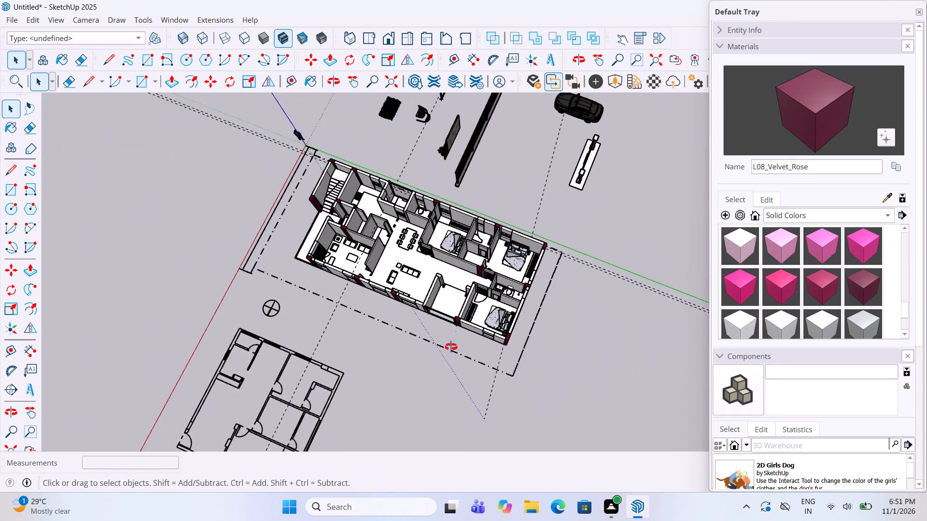
{"action": "middle_click_drag", "start_coordinate": [451, 347], "coordinate": [559, 183]}
{"action": "scroll", "coordinate": [446, 309], "scroll_direction": "up", "scroll_amount": 4}
{"action": "scroll", "coordinate": [520, 278], "scroll_direction": "up", "scroll_amount": 5}
{"action": "scroll", "coordinate": [520, 278], "scroll_direction": "down", "scroll_amount": 6}
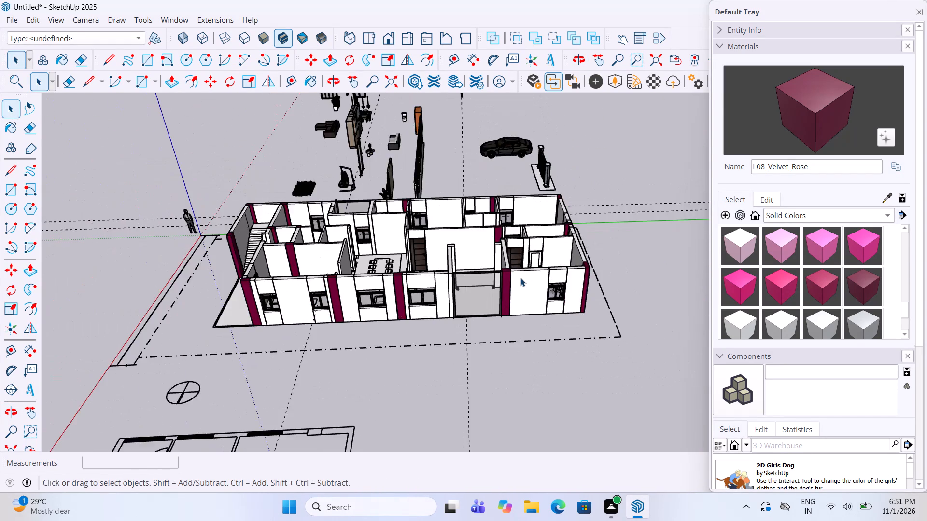
{"action": "scroll", "coordinate": [520, 278], "scroll_direction": "down", "scroll_amount": 12}
{"action": "scroll", "coordinate": [507, 196], "scroll_direction": "up", "scroll_amount": 10}
{"action": "middle_click_drag", "start_coordinate": [437, 166], "coordinate": [570, 148]}
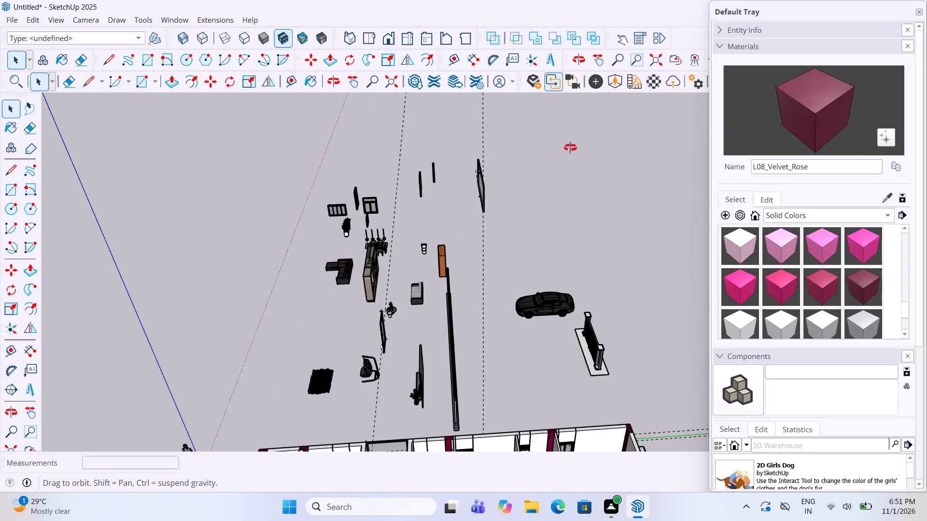
{"action": "middle_click_drag", "start_coordinate": [570, 148], "coordinate": [616, 140]}
{"action": "scroll", "coordinate": [394, 206], "scroll_direction": "up", "scroll_amount": 5}
{"action": "left_click", "coordinate": [330, 234]}
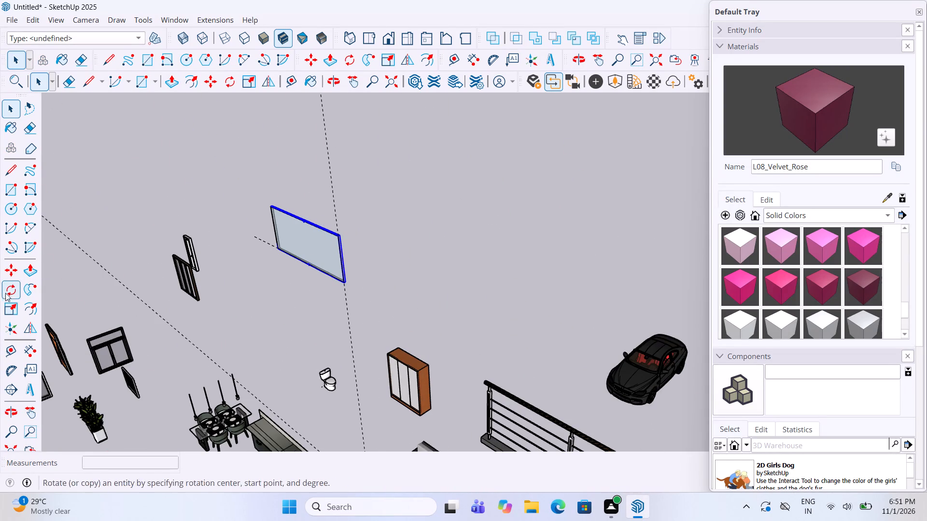
{"action": "key", "text": "s"}
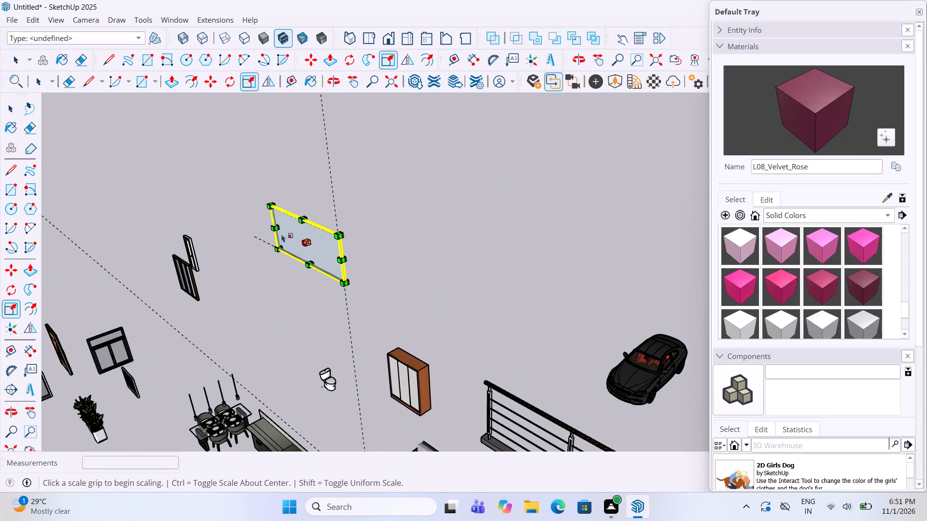
{"action": "left_click_drag", "start_coordinate": [271, 204], "coordinate": [302, 245]}
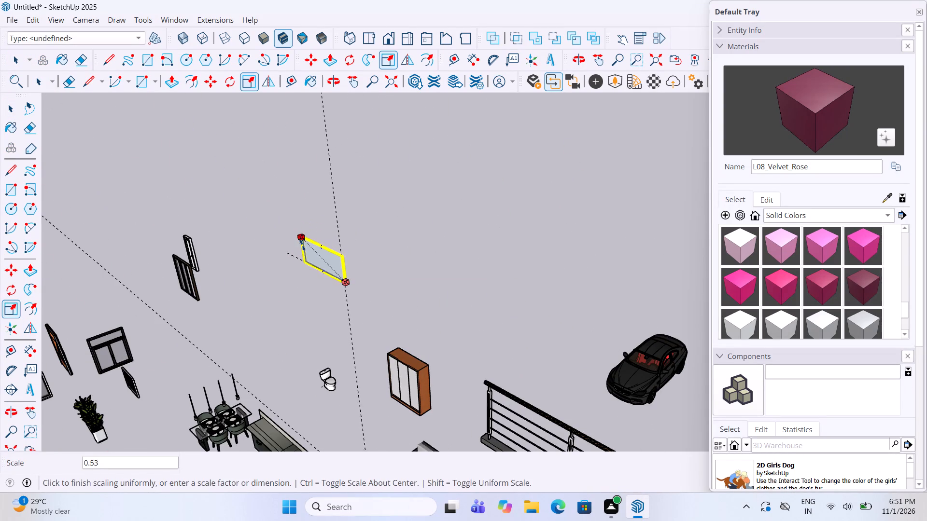
{"action": "left_click_drag", "start_coordinate": [302, 245], "coordinate": [306, 251]}
Move the reduced glass panel into the bathroom between the two rear corner bedrooms, at the shower's edge beside the toilet.
{"action": "key", "text": "m"}
{"action": "left_click", "coordinate": [344, 284]}
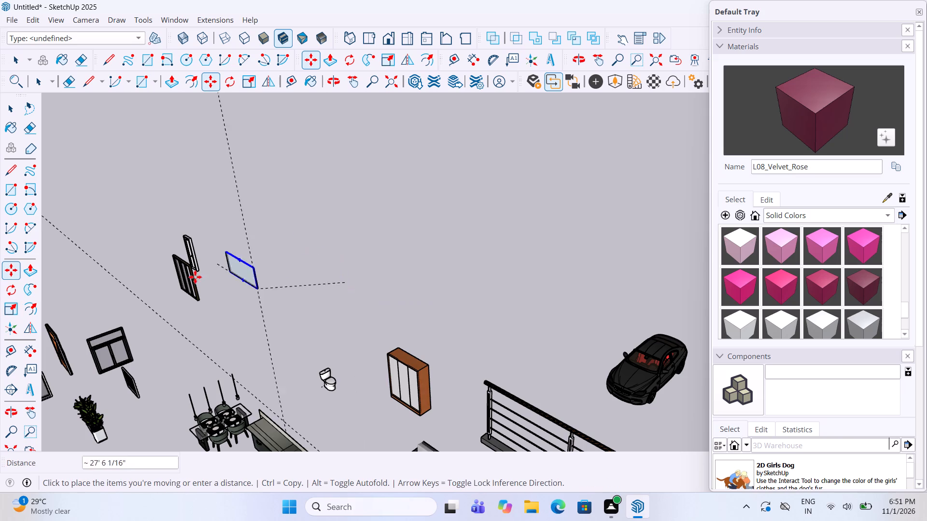
{"action": "scroll", "coordinate": [199, 279], "scroll_direction": "down", "scroll_amount": 13}
{"action": "scroll", "coordinate": [409, 353], "scroll_direction": "up", "scroll_amount": 5}
{"action": "scroll", "coordinate": [426, 440], "scroll_direction": "up", "scroll_amount": 3}
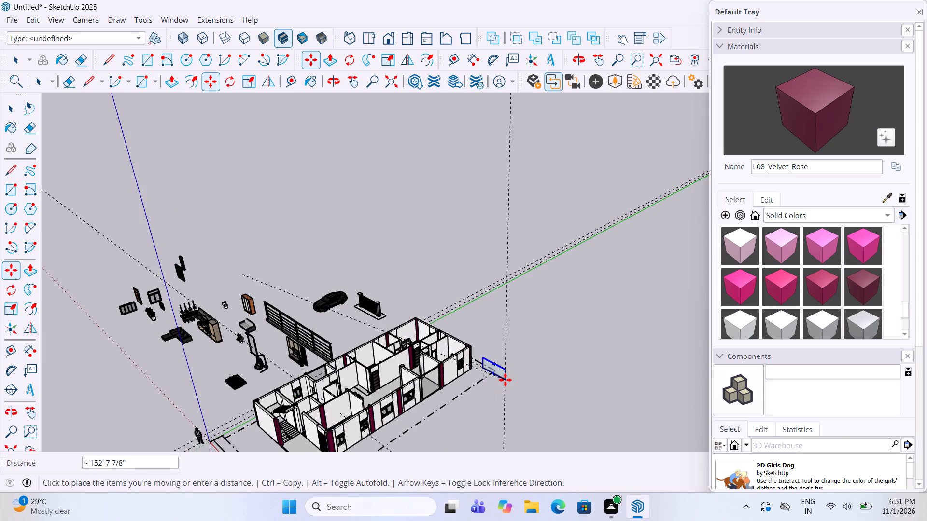
{"action": "scroll", "coordinate": [428, 381], "scroll_direction": "up", "scroll_amount": 5}
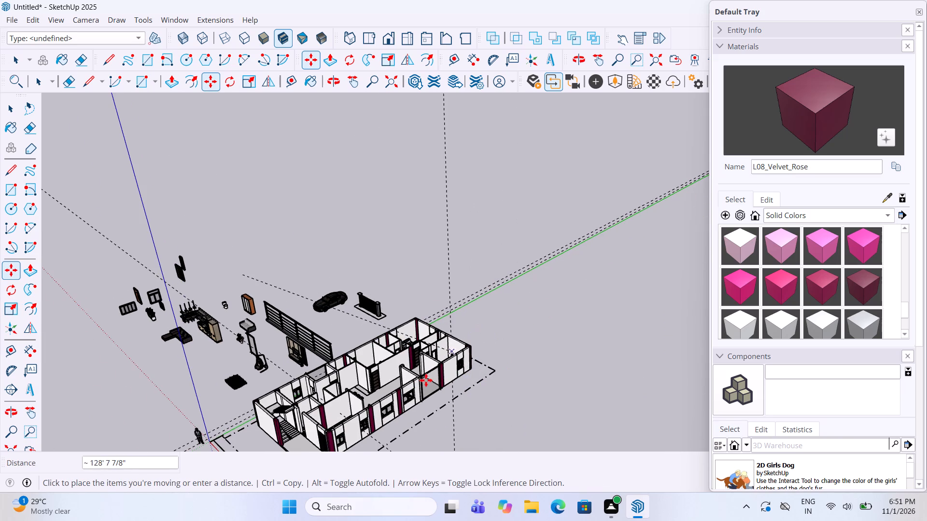
{"action": "middle_click_drag", "start_coordinate": [427, 381], "coordinate": [459, 408]}
{"action": "scroll", "coordinate": [465, 352], "scroll_direction": "up", "scroll_amount": 4}
{"action": "middle_click_drag", "start_coordinate": [456, 345], "coordinate": [481, 452]}
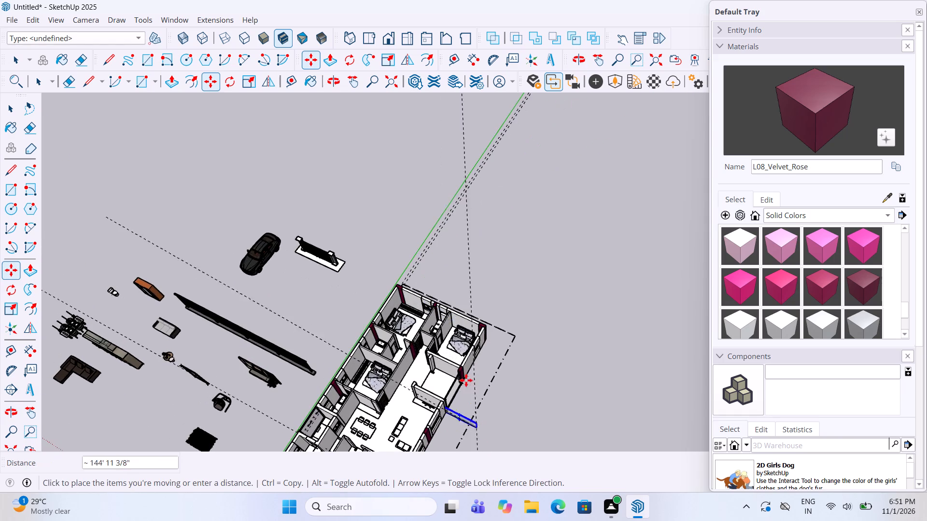
{"action": "scroll", "coordinate": [448, 322], "scroll_direction": "up", "scroll_amount": 18}
{"action": "scroll", "coordinate": [437, 362], "scroll_direction": "up", "scroll_amount": 5}
{"action": "middle_click_drag", "start_coordinate": [416, 346], "coordinate": [482, 376]}
{"action": "scroll", "coordinate": [477, 366], "scroll_direction": "up", "scroll_amount": 9}
{"action": "middle_click_drag", "start_coordinate": [474, 360], "coordinate": [523, 350]}
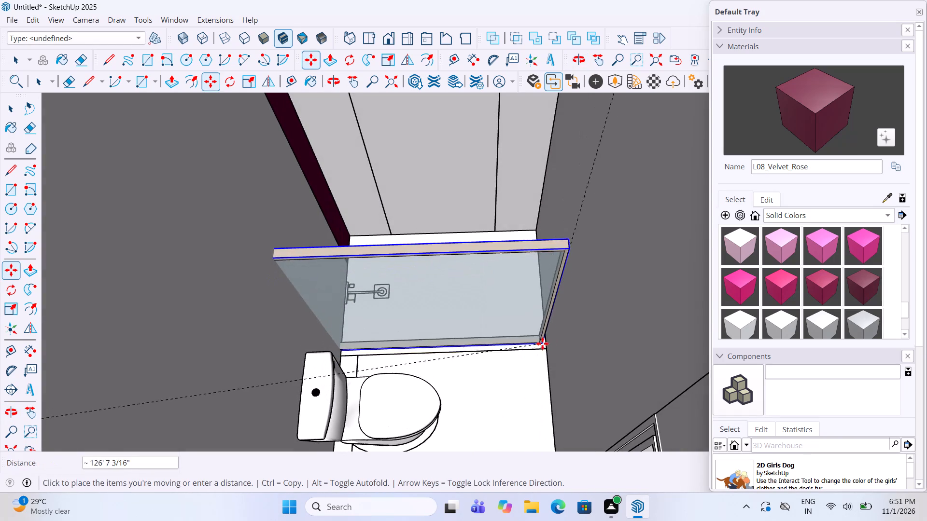
{"action": "left_click", "coordinate": [548, 350]}
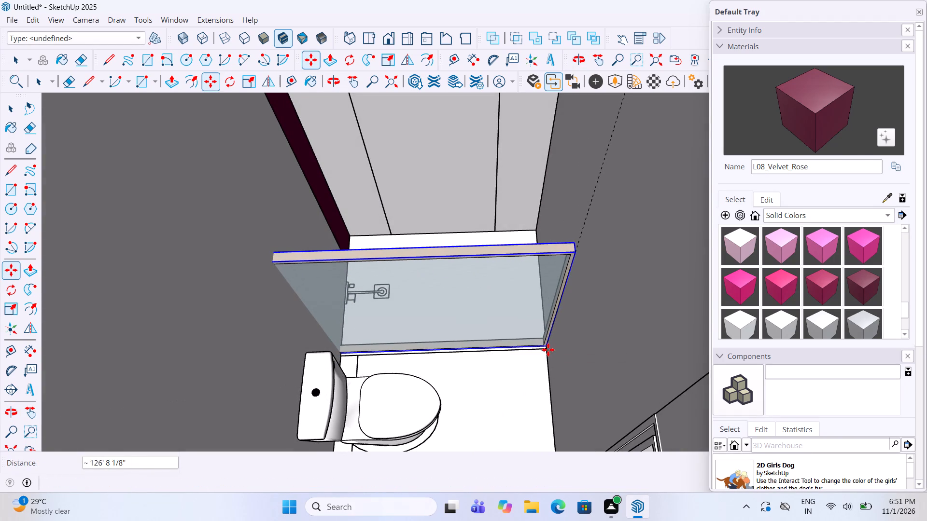
Scale the glass panel's width along the red axis so it spans only between the rear bathroom's two side walls.
{"action": "key", "text": "s"}
{"action": "scroll", "coordinate": [375, 323], "scroll_direction": "down", "scroll_amount": 10}
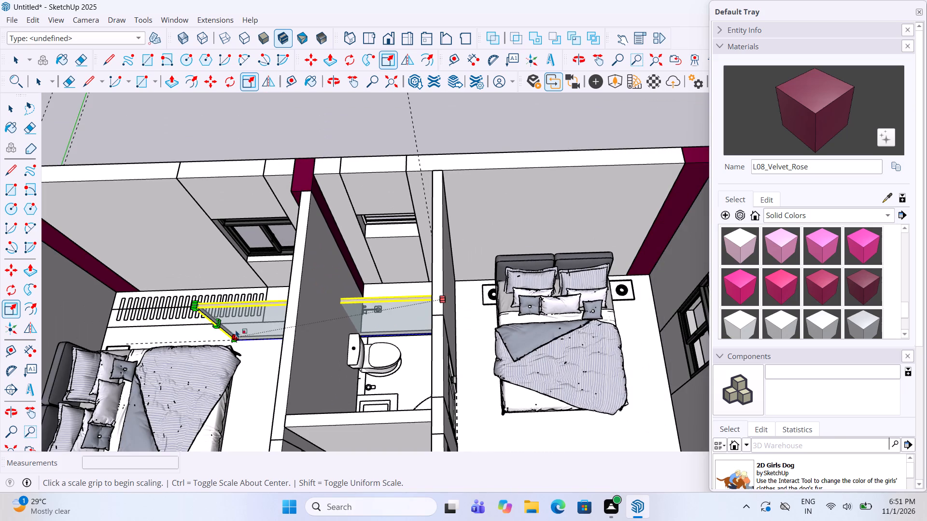
{"action": "left_click_drag", "start_coordinate": [220, 319], "coordinate": [308, 321]}
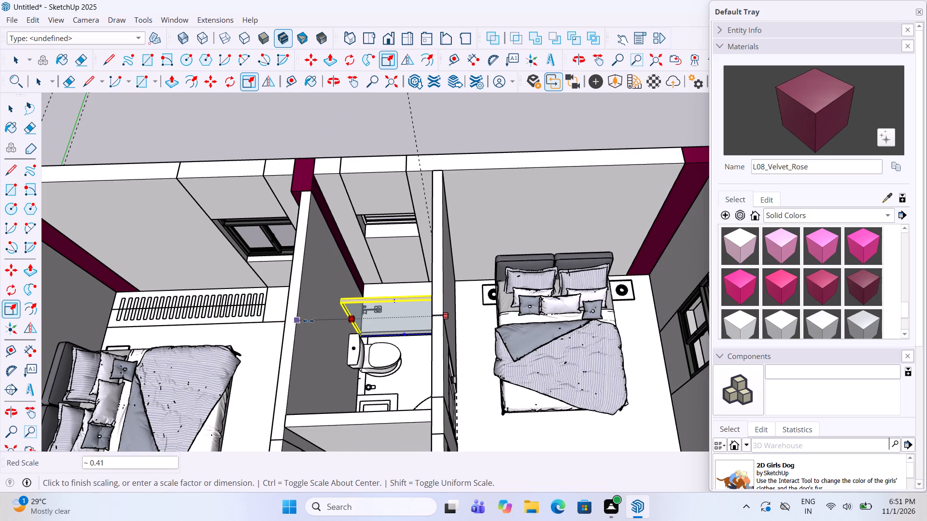
{"action": "left_click_drag", "start_coordinate": [308, 321], "coordinate": [336, 321]}
Scale the glass panel along the green axis to make it thinner as a shower partition.
{"action": "scroll", "coordinate": [393, 288], "scroll_direction": "down", "scroll_amount": 6}
{"action": "scroll", "coordinate": [380, 309], "scroll_direction": "up", "scroll_amount": 12}
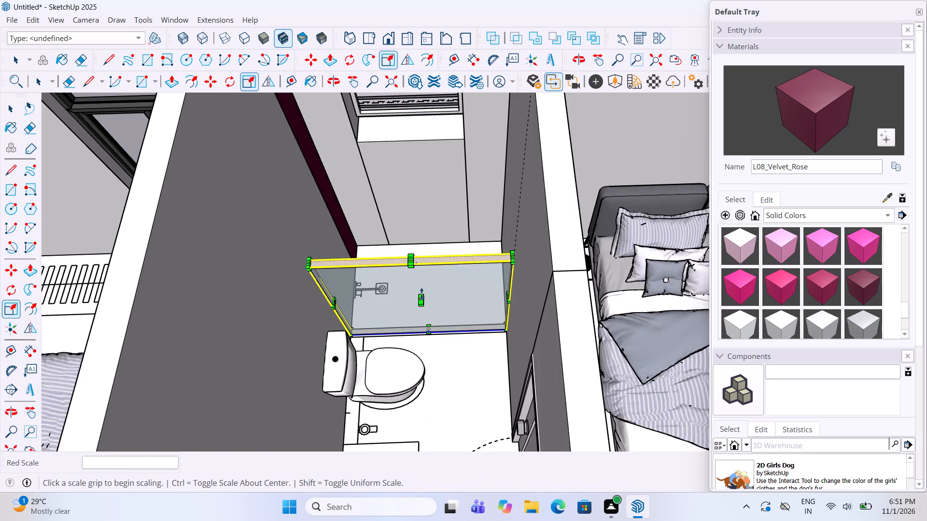
{"action": "scroll", "coordinate": [422, 293], "scroll_direction": "up", "scroll_amount": 10}
{"action": "left_click_drag", "start_coordinate": [418, 316], "coordinate": [420, 308]}
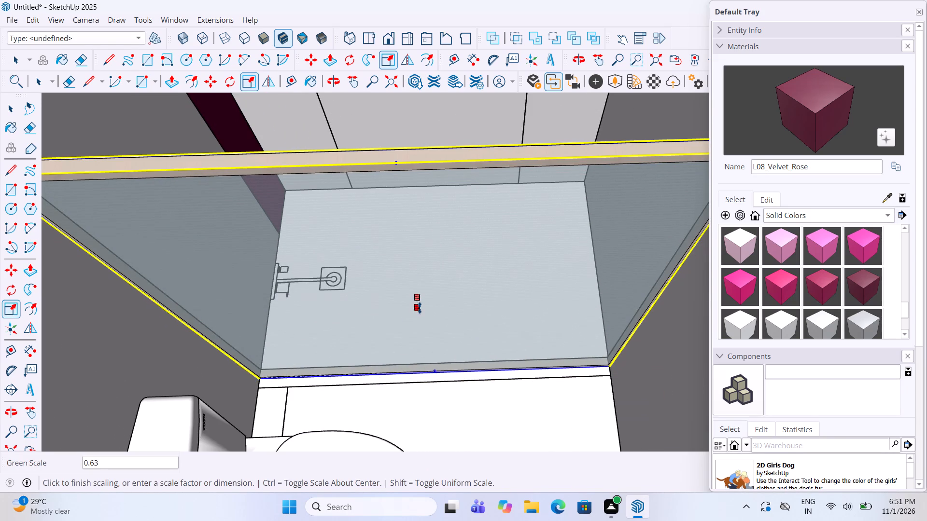
{"action": "left_click_drag", "start_coordinate": [420, 308], "coordinate": [422, 300]}
{"action": "key", "text": "c"}
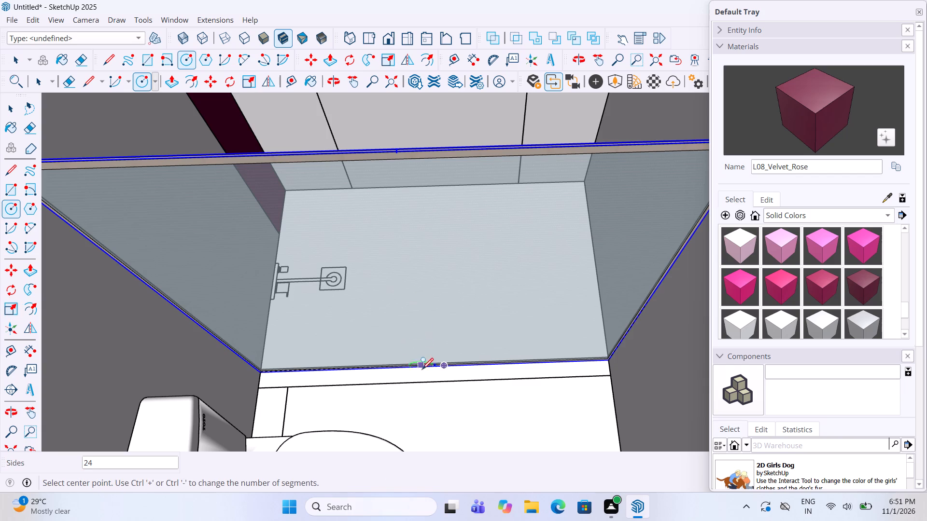
{"action": "key", "text": "space"}
{"action": "left_click", "coordinate": [435, 396]}
Move the glass panel slightly towards the toilet so its base follows the shower's edge line on the floor.
{"action": "scroll", "coordinate": [436, 367], "scroll_direction": "down", "scroll_amount": 3}
{"action": "middle_click_drag", "start_coordinate": [419, 357], "coordinate": [393, 352]}
{"action": "scroll", "coordinate": [421, 273], "scroll_direction": "down", "scroll_amount": 4}
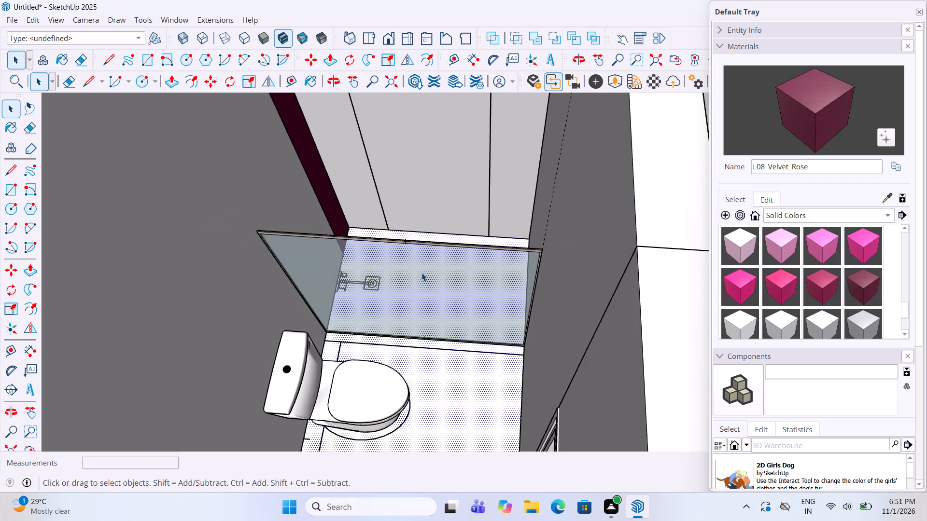
{"action": "middle_click_drag", "start_coordinate": [421, 273], "coordinate": [435, 260]}
{"action": "scroll", "coordinate": [341, 326], "scroll_direction": "up", "scroll_amount": 2}
{"action": "left_click", "coordinate": [329, 315]}
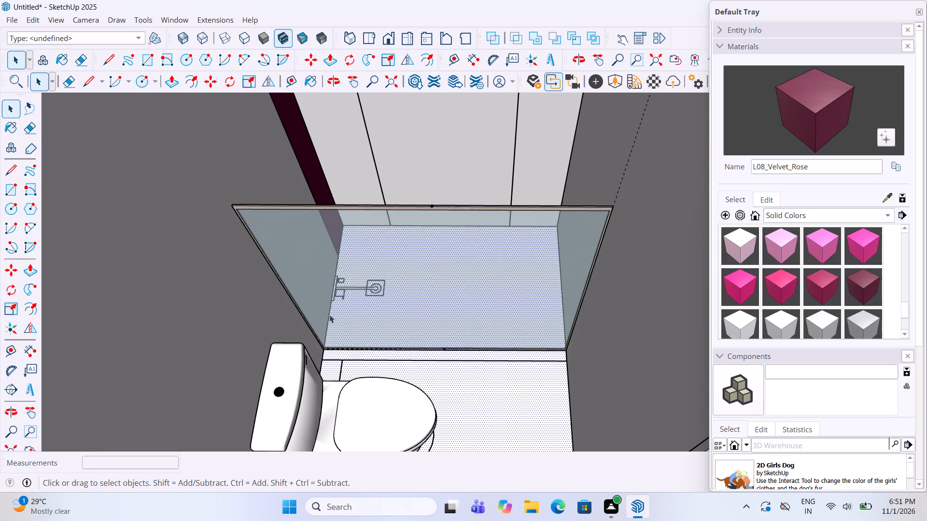
{"action": "scroll", "coordinate": [331, 362], "scroll_direction": "up", "scroll_amount": 5}
{"action": "key", "text": "m"}
{"action": "left_click_drag", "start_coordinate": [320, 345], "coordinate": [320, 356]}
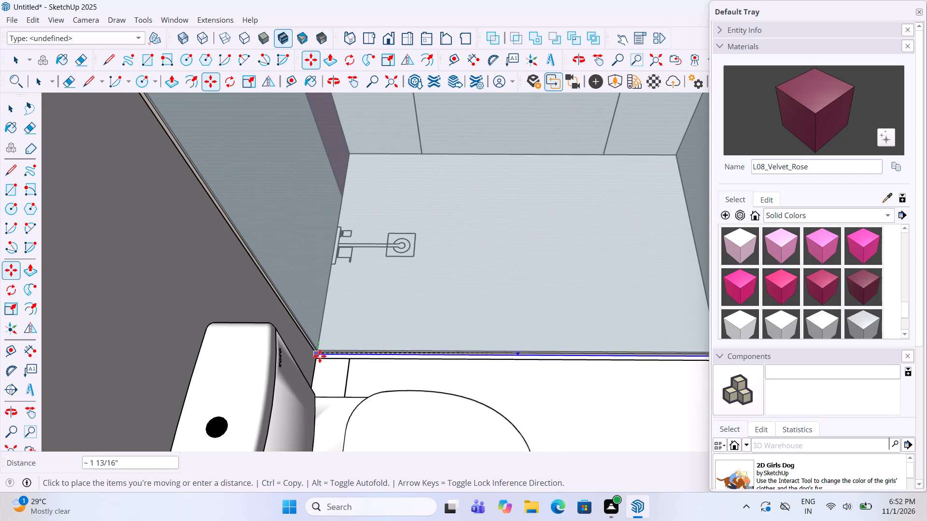
{"action": "left_click_drag", "start_coordinate": [320, 356], "coordinate": [320, 359]}
{"action": "key", "text": "space"}
{"action": "left_click", "coordinate": [421, 370]}
Examine the fitted shower partition in the rear bathroom and look over the neighbouring bathrooms.
{"action": "scroll", "coordinate": [406, 371], "scroll_direction": "down", "scroll_amount": 13}
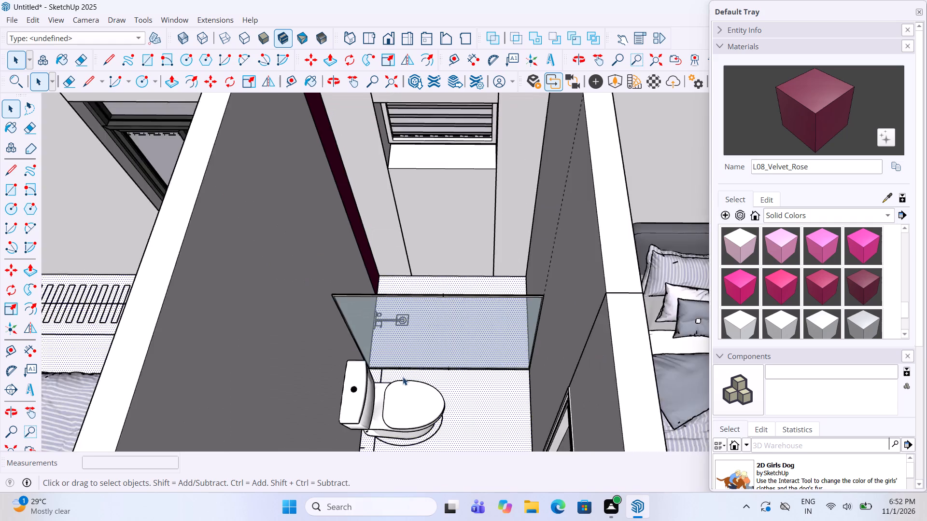
{"action": "scroll", "coordinate": [403, 377], "scroll_direction": "down", "scroll_amount": 5}
{"action": "left_click", "coordinate": [450, 224]}
{"action": "middle_click_drag", "start_coordinate": [465, 199], "coordinate": [407, 316]}
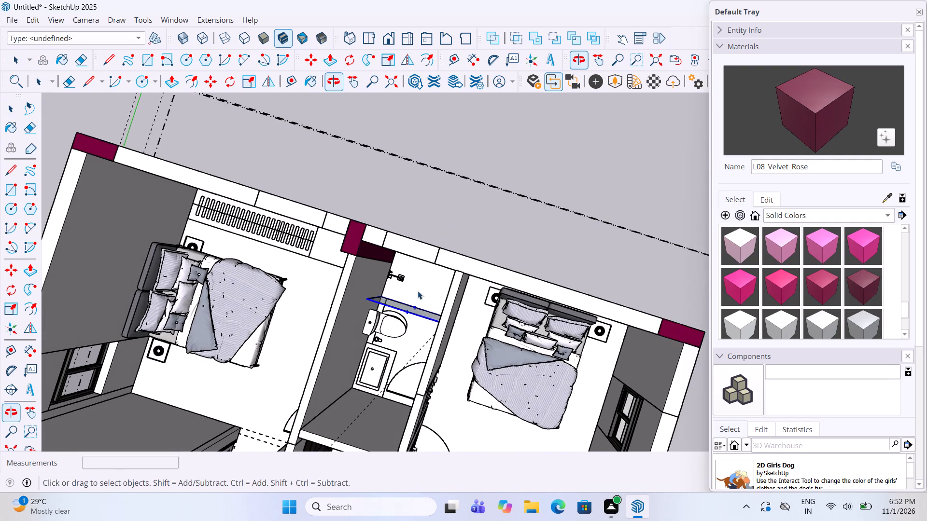
{"action": "left_click", "coordinate": [505, 183]}
{"action": "middle_click_drag", "start_coordinate": [259, 369], "coordinate": [302, 292]}
{"action": "scroll", "coordinate": [361, 188], "scroll_direction": "down", "scroll_amount": 8}
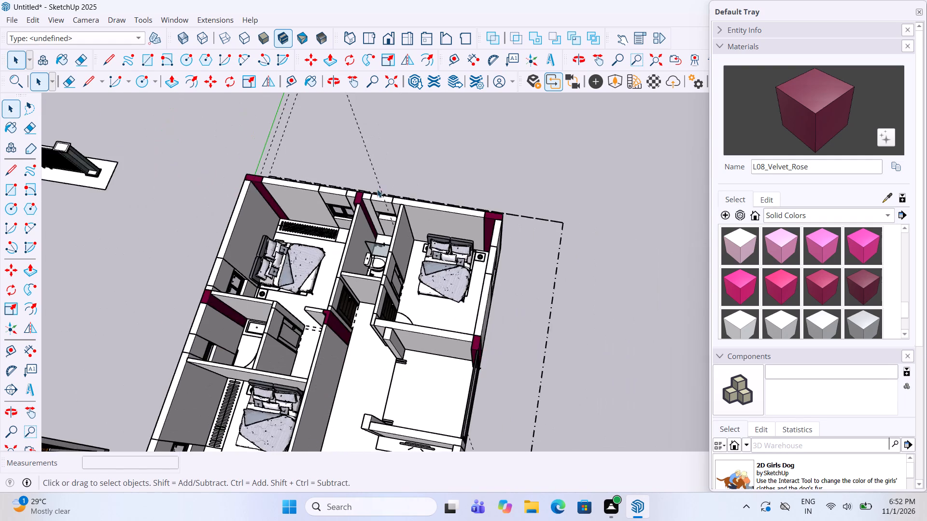
{"action": "scroll", "coordinate": [410, 179], "scroll_direction": "down", "scroll_amount": 2}
{"action": "middle_click_drag", "start_coordinate": [410, 183], "coordinate": [344, 258]}
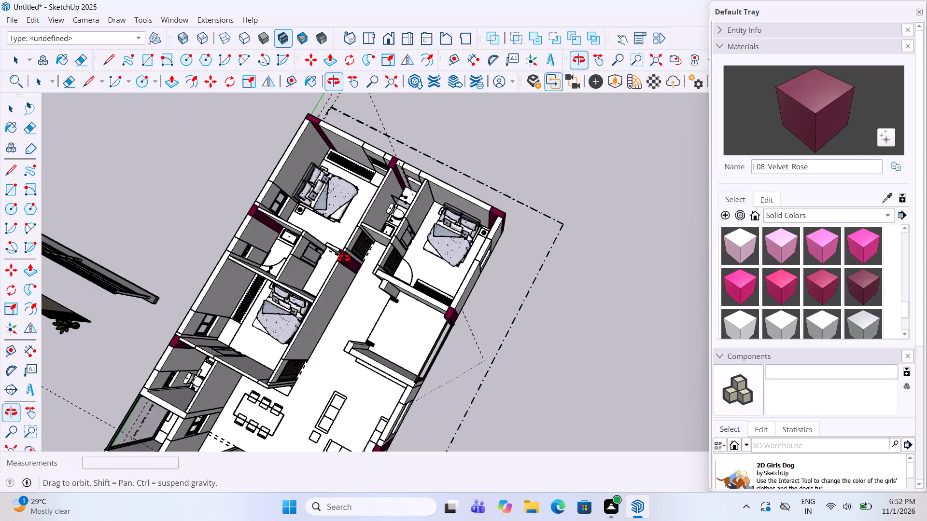
{"action": "middle_click_drag", "start_coordinate": [344, 258], "coordinate": [408, 168]}
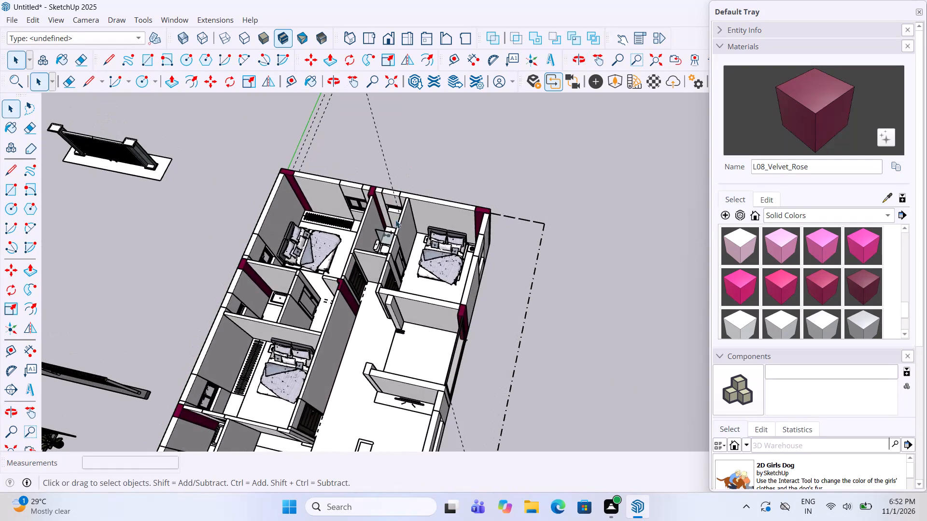
Copy the rear bathroom's glass shower panel onto the empty ground outside the house, near the bathroom between the two bedrooms.
{"action": "scroll", "coordinate": [395, 220], "scroll_direction": "up", "scroll_amount": 3}
{"action": "scroll", "coordinate": [363, 258], "scroll_direction": "up", "scroll_amount": 9}
{"action": "scroll", "coordinate": [399, 235], "scroll_direction": "up", "scroll_amount": 3}
{"action": "middle_click_drag", "start_coordinate": [399, 235], "coordinate": [418, 208]}
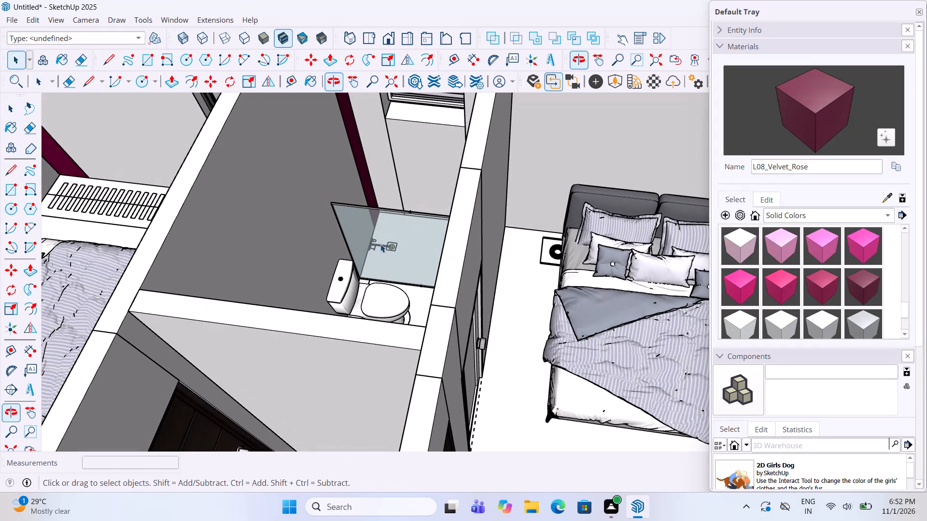
{"action": "left_click", "coordinate": [380, 244]}
{"action": "left_click", "coordinate": [380, 244]}
{"action": "key", "text": "m"}
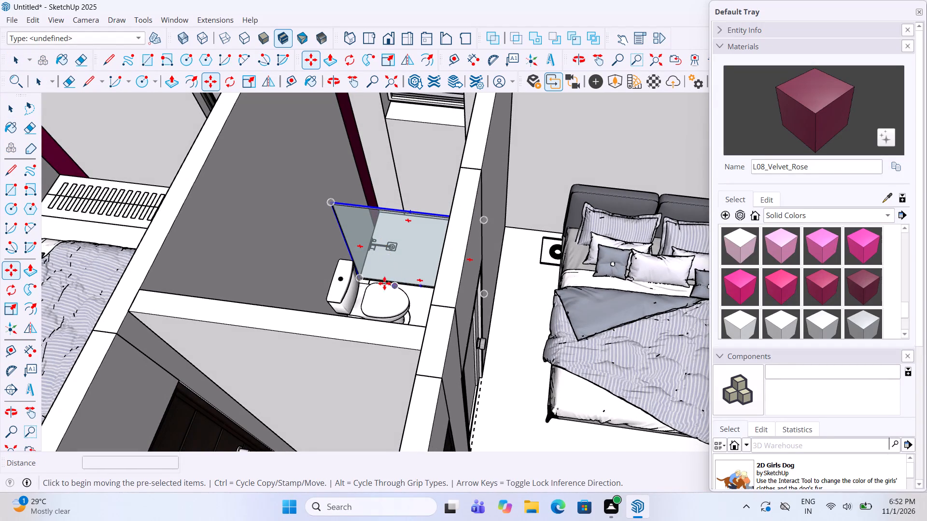
{"action": "middle_click_drag", "start_coordinate": [357, 281], "coordinate": [443, 265]}
{"action": "middle_click_drag", "start_coordinate": [465, 285], "coordinate": [467, 298]}
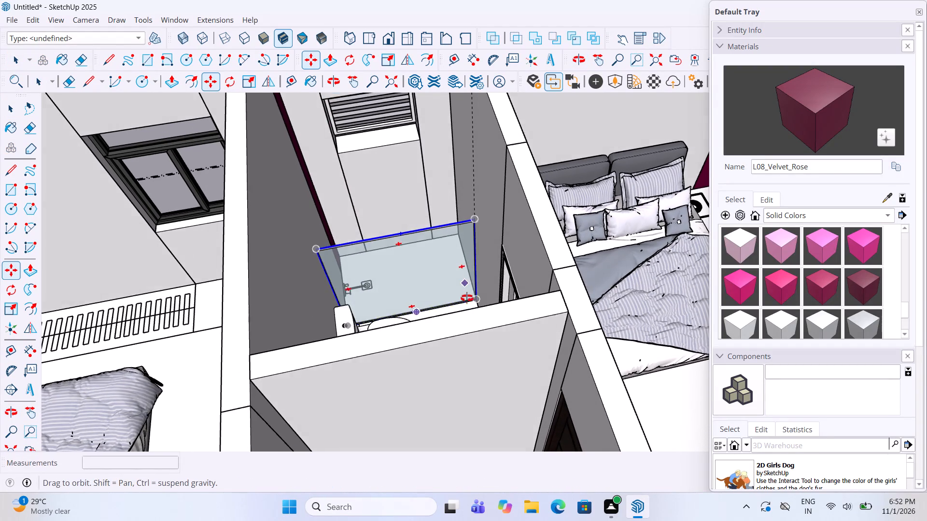
{"action": "middle_click_drag", "start_coordinate": [467, 298], "coordinate": [467, 303]}
{"action": "left_click", "coordinate": [478, 294]}
{"action": "scroll", "coordinate": [503, 225], "scroll_direction": "down", "scroll_amount": 13}
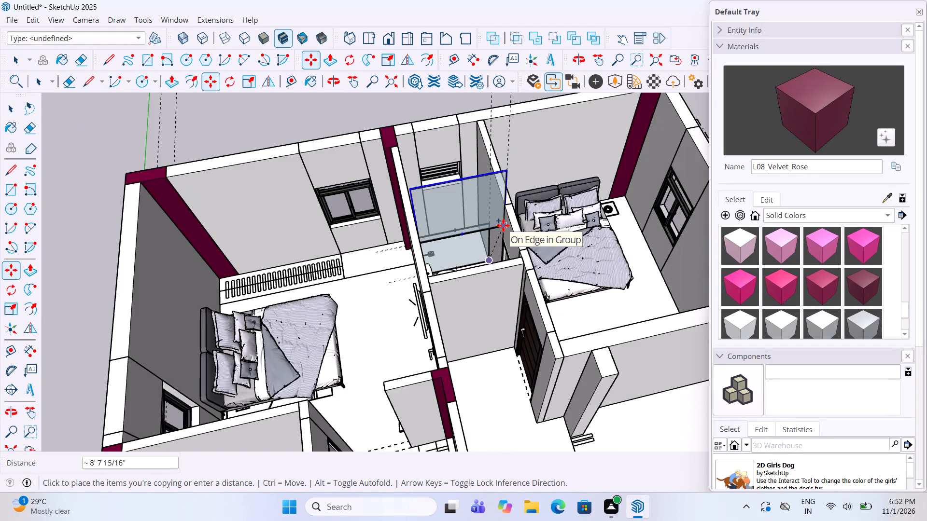
{"action": "scroll", "coordinate": [503, 225], "scroll_direction": "down", "scroll_amount": 3}
{"action": "scroll", "coordinate": [368, 366], "scroll_direction": "up", "scroll_amount": 4}
{"action": "scroll", "coordinate": [367, 235], "scroll_direction": "down", "scroll_amount": 7}
{"action": "middle_click_drag", "start_coordinate": [370, 239], "coordinate": [379, 329]}
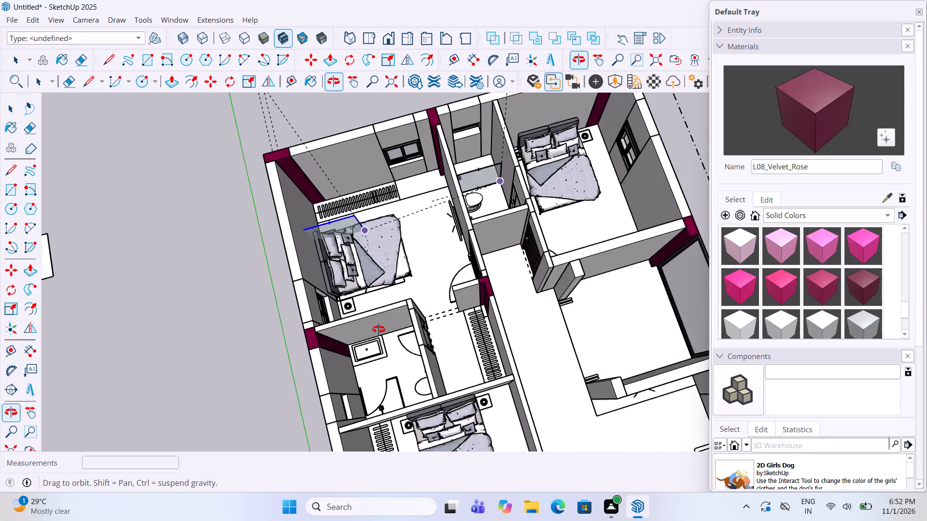
{"action": "middle_click_drag", "start_coordinate": [379, 329], "coordinate": [379, 336]}
{"action": "scroll", "coordinate": [389, 377], "scroll_direction": "up", "scroll_amount": 12}
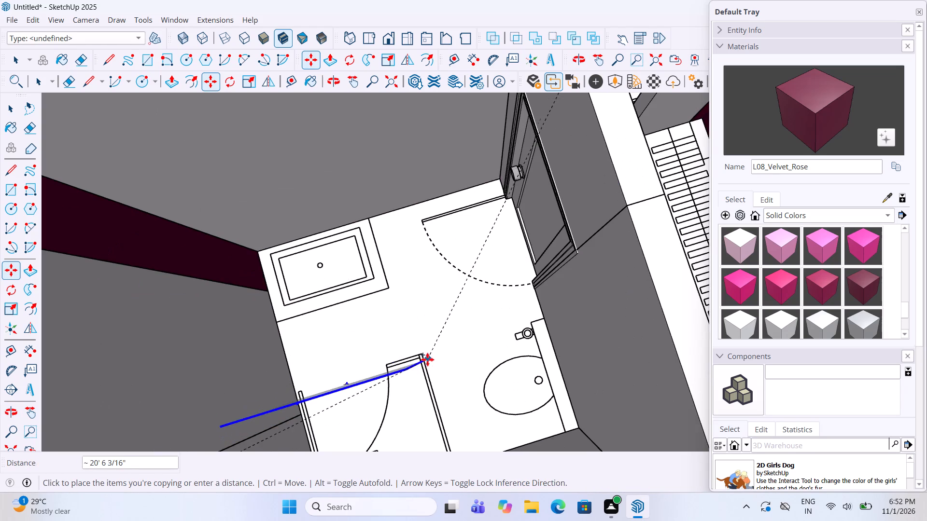
{"action": "scroll", "coordinate": [427, 307], "scroll_direction": "down", "scroll_amount": 6}
{"action": "middle_click_drag", "start_coordinate": [427, 276], "coordinate": [446, 231]}
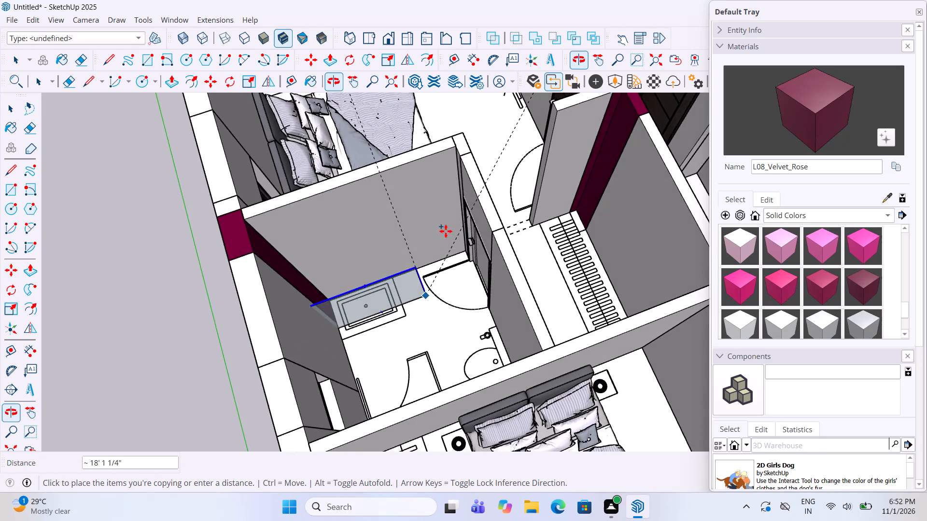
{"action": "scroll", "coordinate": [446, 231], "scroll_direction": "down", "scroll_amount": 4}
{"action": "left_click", "coordinate": [208, 321]}
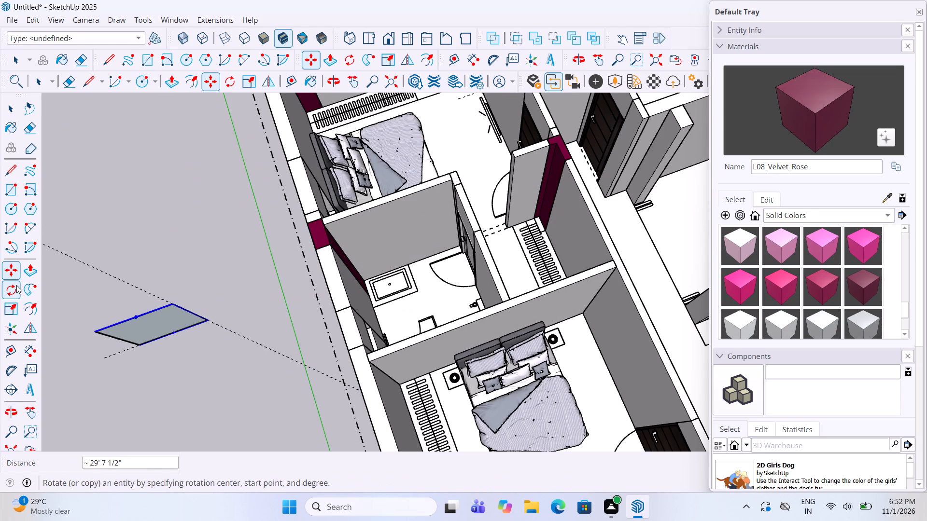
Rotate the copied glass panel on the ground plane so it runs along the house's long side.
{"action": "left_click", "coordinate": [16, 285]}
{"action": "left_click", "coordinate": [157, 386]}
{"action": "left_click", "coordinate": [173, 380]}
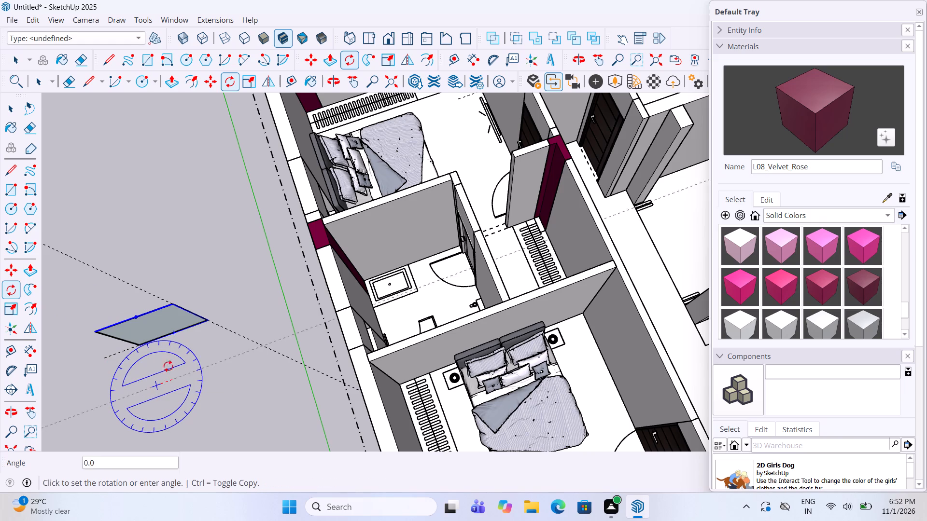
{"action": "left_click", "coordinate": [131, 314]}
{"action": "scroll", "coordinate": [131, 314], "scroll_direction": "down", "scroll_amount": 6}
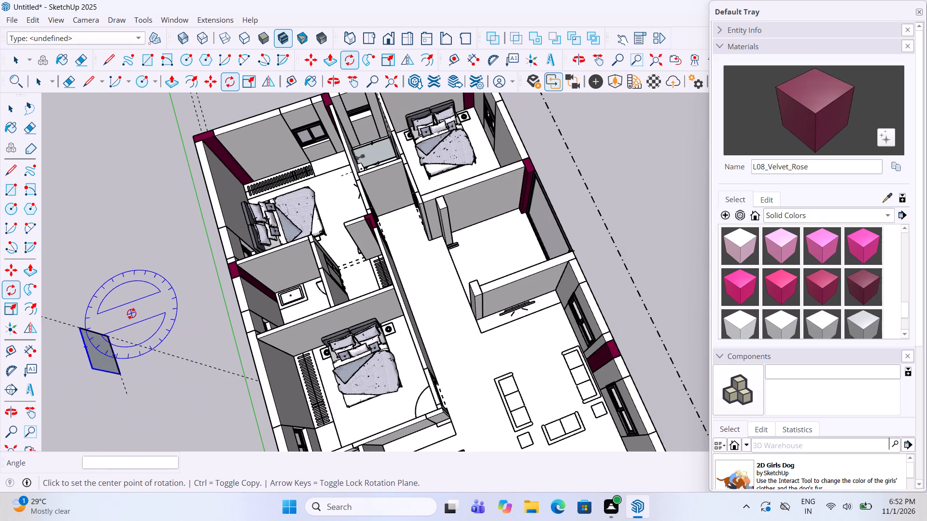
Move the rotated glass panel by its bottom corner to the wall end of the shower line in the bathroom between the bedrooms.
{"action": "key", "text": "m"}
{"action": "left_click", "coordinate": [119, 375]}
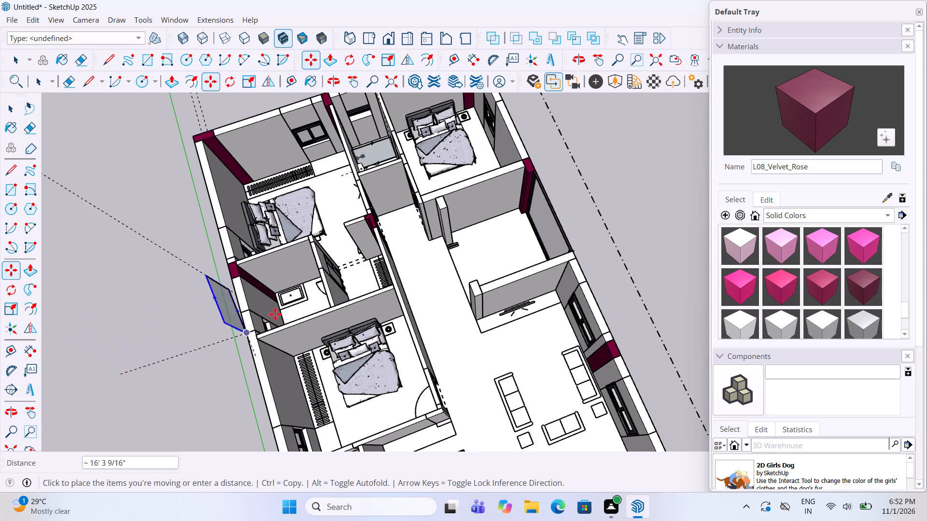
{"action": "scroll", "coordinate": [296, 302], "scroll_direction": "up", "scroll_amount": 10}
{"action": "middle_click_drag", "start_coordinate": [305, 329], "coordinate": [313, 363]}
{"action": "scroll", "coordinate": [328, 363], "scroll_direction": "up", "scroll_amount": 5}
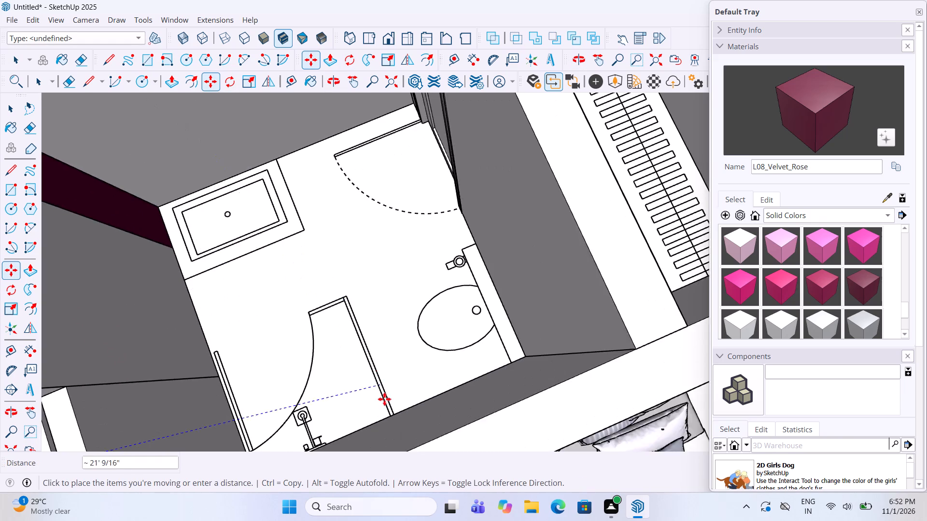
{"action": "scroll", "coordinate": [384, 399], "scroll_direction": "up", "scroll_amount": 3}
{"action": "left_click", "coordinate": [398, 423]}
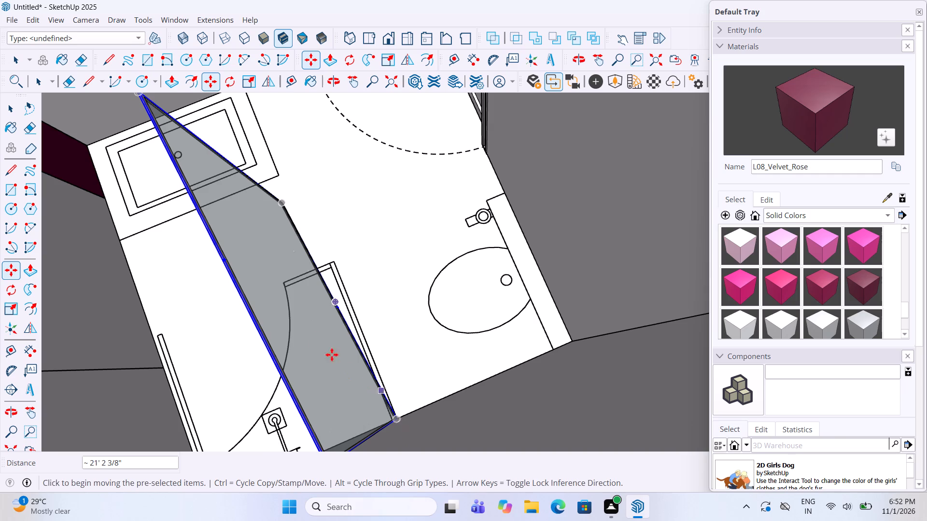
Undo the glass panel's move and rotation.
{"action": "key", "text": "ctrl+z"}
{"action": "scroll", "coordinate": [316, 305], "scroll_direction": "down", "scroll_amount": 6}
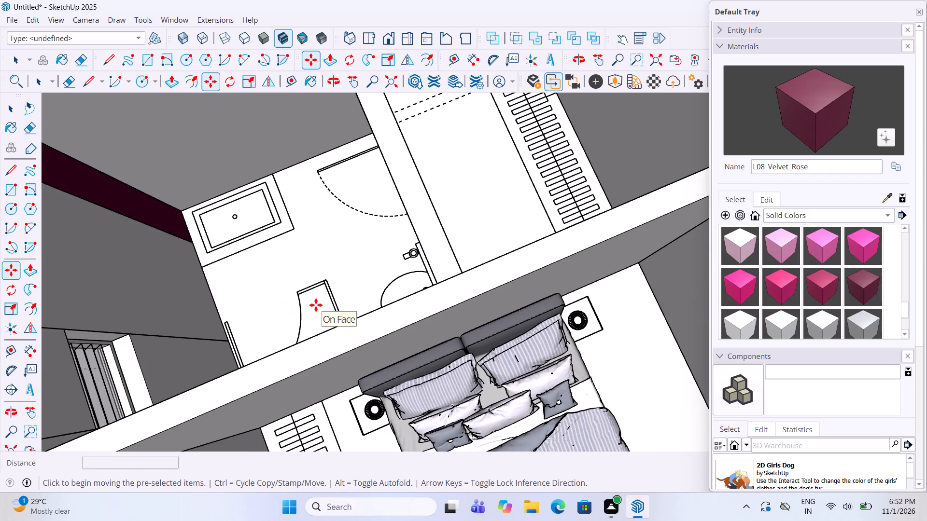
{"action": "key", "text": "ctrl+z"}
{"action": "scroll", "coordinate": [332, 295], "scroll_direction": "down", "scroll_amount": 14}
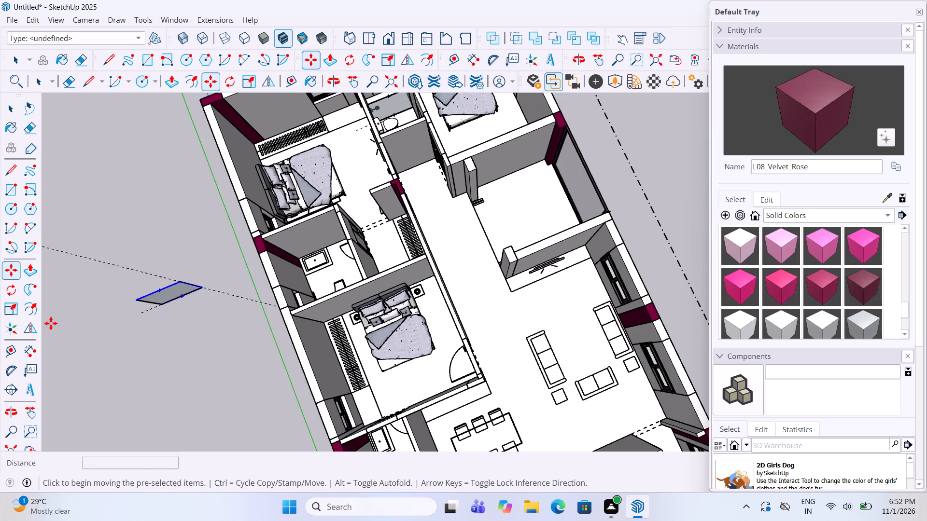
Rotate the copied glass panel 90 degrees on the ground plane so it runs along the green axis.
{"action": "left_click", "coordinate": [11, 293]}
{"action": "left_click", "coordinate": [174, 358]}
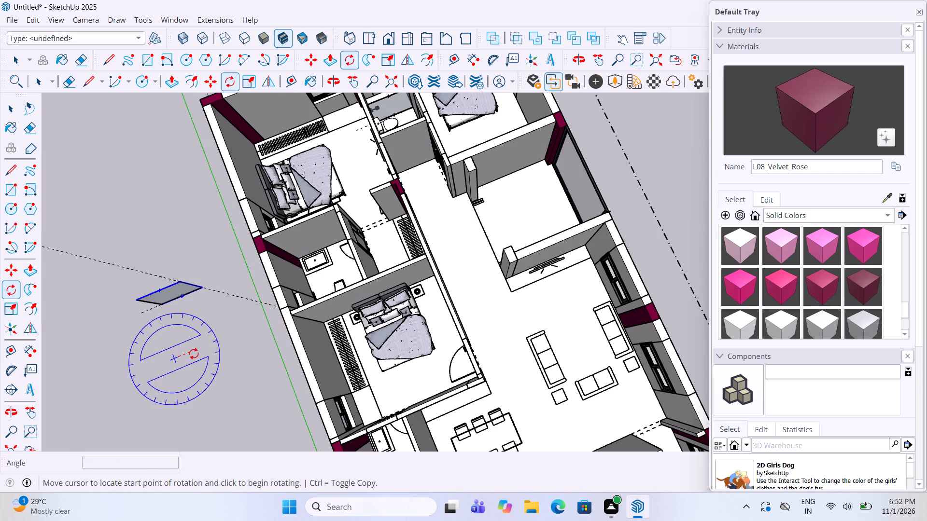
{"action": "left_click", "coordinate": [194, 354]}
{"action": "left_click", "coordinate": [145, 289]}
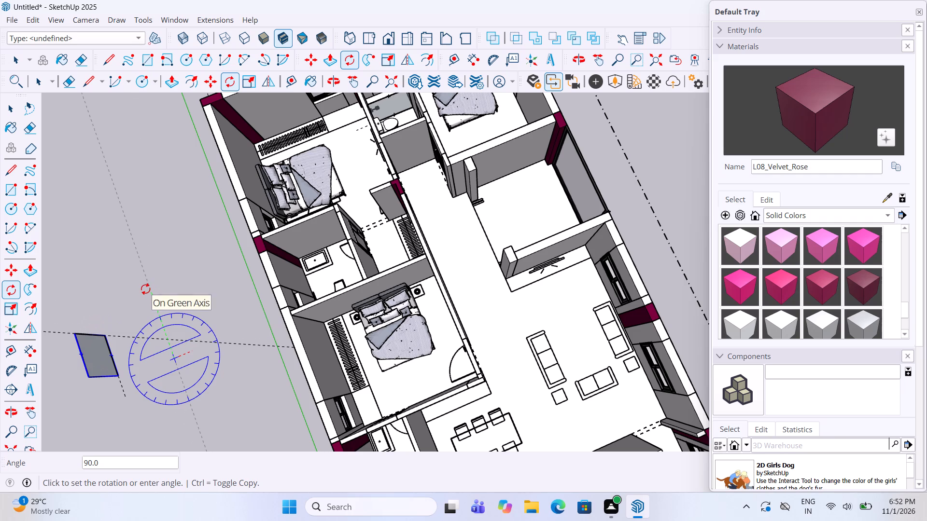
Move the glass panel by its bottom corner to where the shower partition line meets the wall in the bathroom between the bedrooms.
{"action": "key", "text": "m"}
{"action": "left_click", "coordinate": [117, 374]}
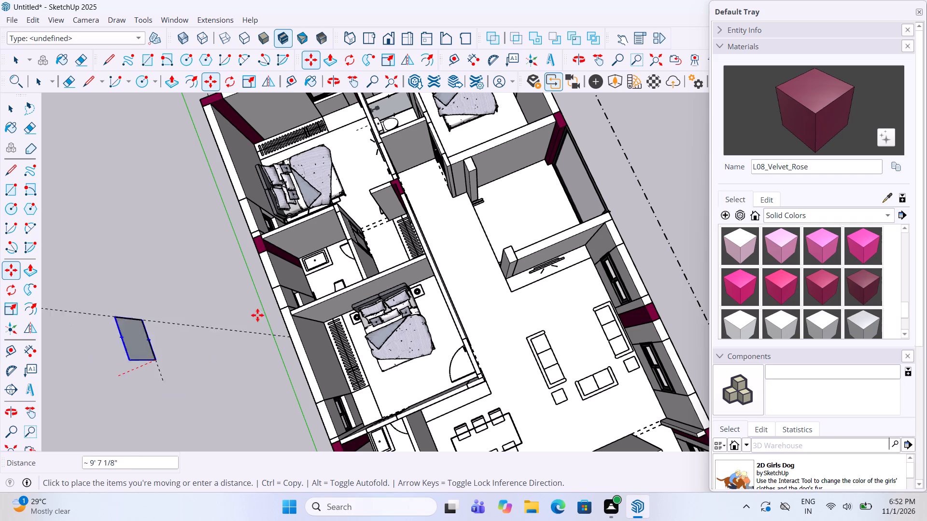
{"action": "scroll", "coordinate": [351, 287], "scroll_direction": "up", "scroll_amount": 5}
{"action": "scroll", "coordinate": [324, 245], "scroll_direction": "up", "scroll_amount": 2}
{"action": "middle_click_drag", "start_coordinate": [324, 245], "coordinate": [327, 324]}
{"action": "scroll", "coordinate": [331, 330], "scroll_direction": "up", "scroll_amount": 9}
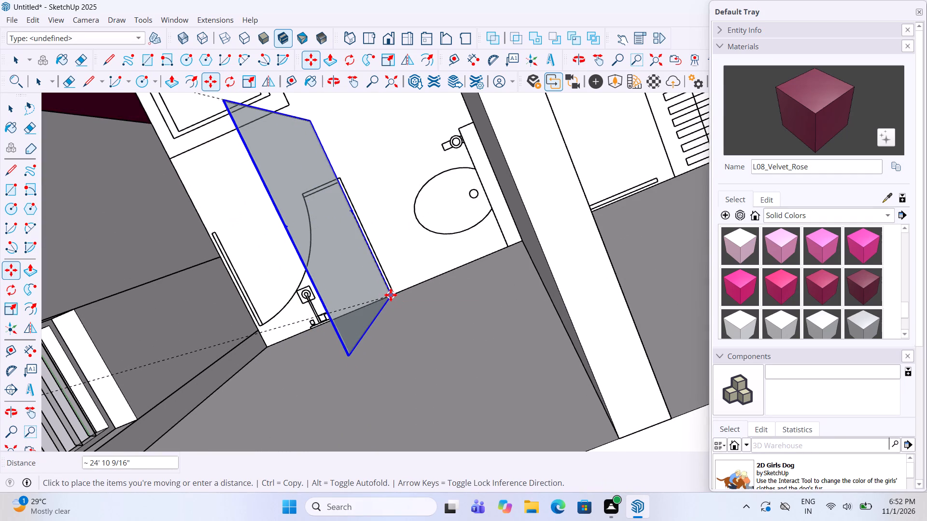
{"action": "left_click", "coordinate": [392, 295]}
Scale the glass panel's length to about 0.70 so it ends at the free end of the shower partition line.
{"action": "scroll", "coordinate": [392, 297], "scroll_direction": "down", "scroll_amount": 4}
{"action": "middle_click_drag", "start_coordinate": [414, 306], "coordinate": [470, 262]}
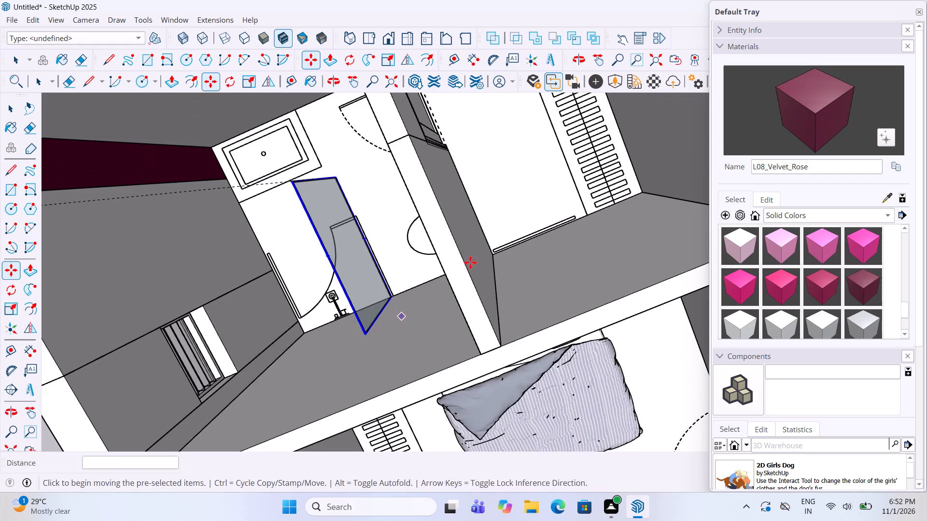
{"action": "middle_click_drag", "start_coordinate": [470, 262], "coordinate": [648, 170]}
{"action": "scroll", "coordinate": [632, 211], "scroll_direction": "down", "scroll_amount": 6}
{"action": "scroll", "coordinate": [626, 249], "scroll_direction": "down", "scroll_amount": 5}
{"action": "middle_click_drag", "start_coordinate": [540, 232], "coordinate": [635, 284]}
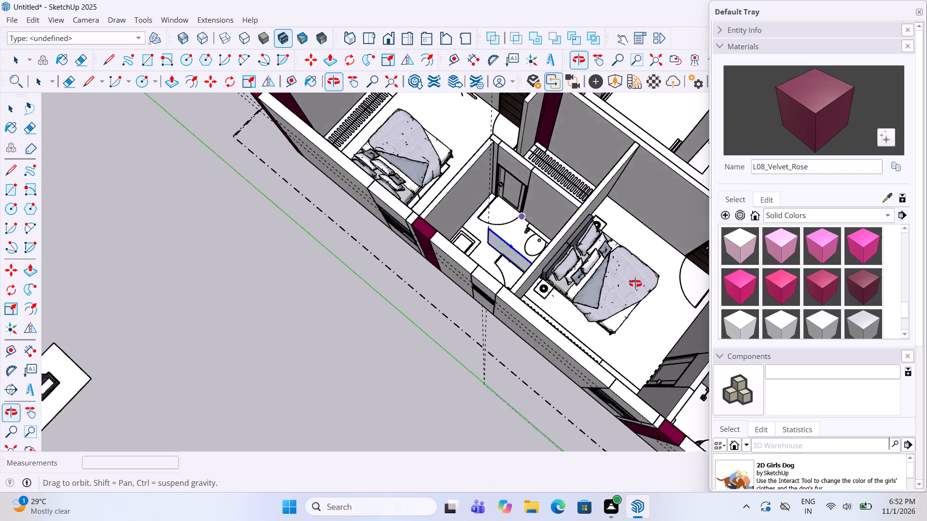
{"action": "middle_click_drag", "start_coordinate": [635, 284], "coordinate": [818, 255]}
{"action": "scroll", "coordinate": [563, 222], "scroll_direction": "up", "scroll_amount": 5}
{"action": "scroll", "coordinate": [491, 243], "scroll_direction": "up", "scroll_amount": 7}
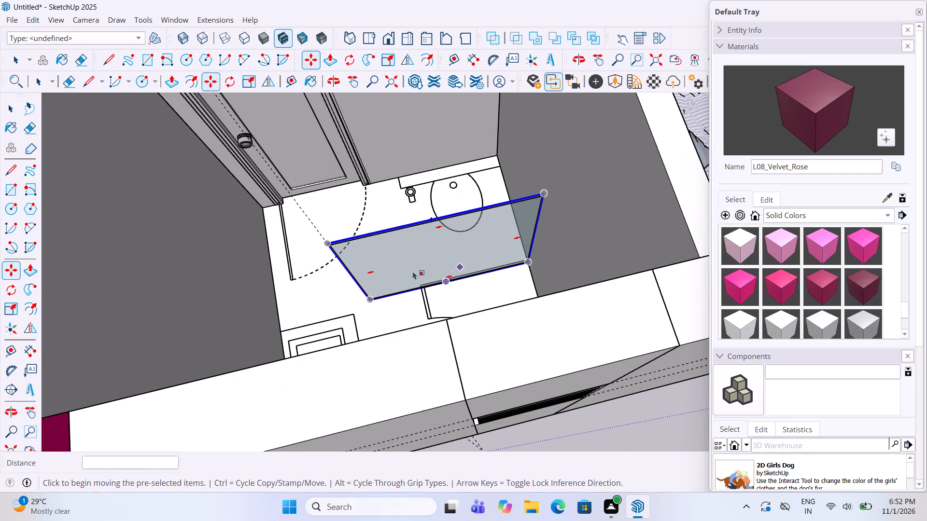
{"action": "key", "text": "s"}
{"action": "left_click_drag", "start_coordinate": [352, 276], "coordinate": [380, 268]}
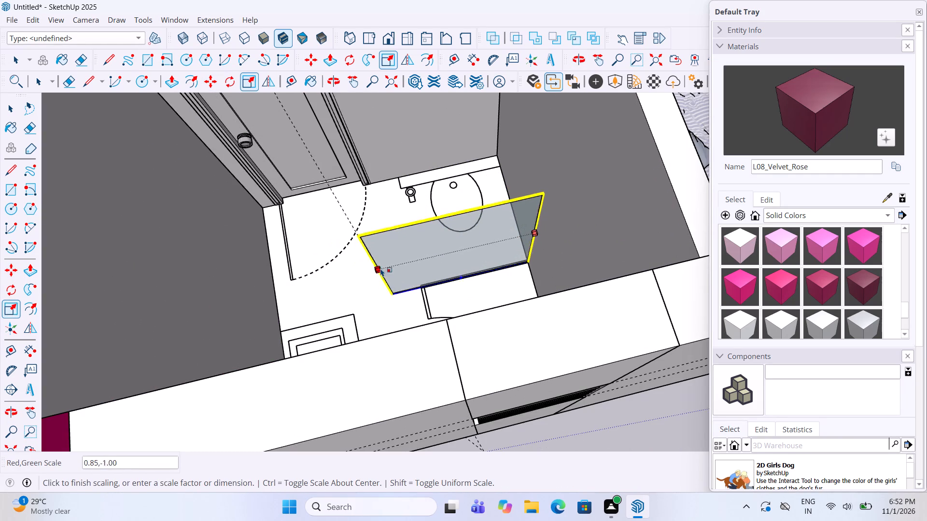
{"action": "left_click_drag", "start_coordinate": [380, 268], "coordinate": [409, 264]}
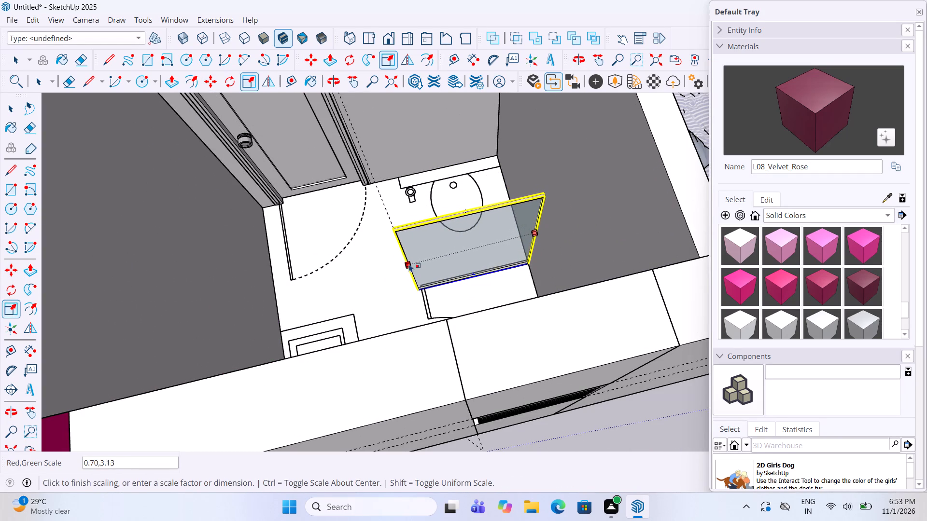
{"action": "left_click_drag", "start_coordinate": [409, 264], "coordinate": [411, 261]}
{"action": "scroll", "coordinate": [410, 263], "scroll_direction": "up", "scroll_amount": 8}
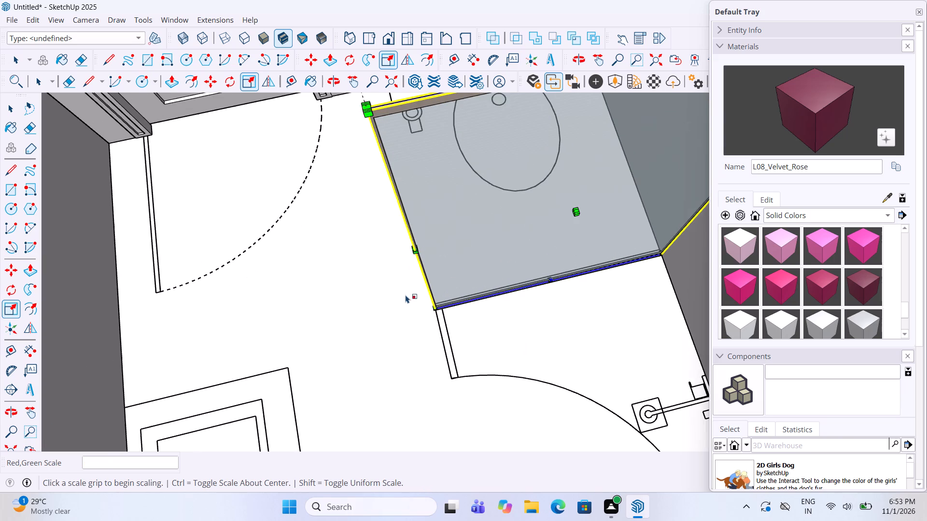
{"action": "key", "text": "space"}
{"action": "left_click", "coordinate": [418, 343]}
Scale the glass panel's thickness towards the toilet side to fit the double partition line drawn on the bathroom floor.
{"action": "scroll", "coordinate": [418, 341], "scroll_direction": "down", "scroll_amount": 5}
{"action": "middle_click_drag", "start_coordinate": [306, 264], "coordinate": [615, 291]}
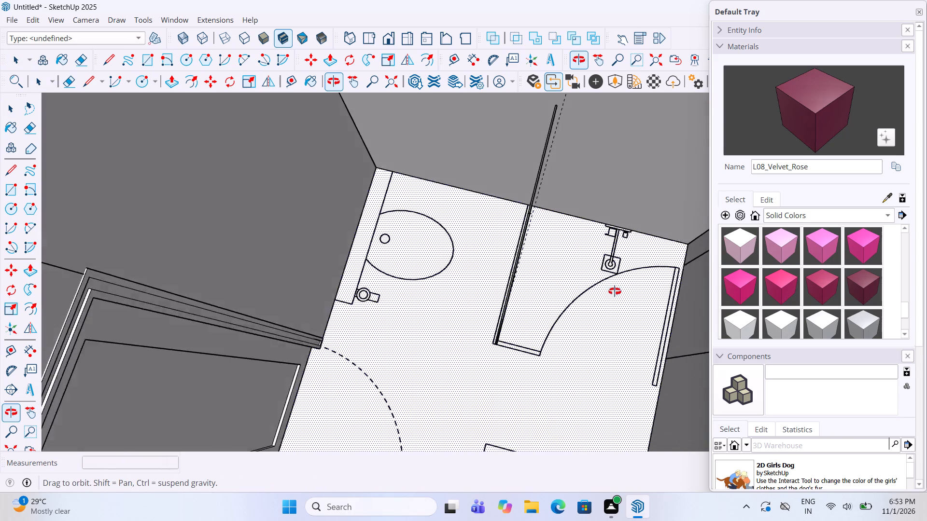
{"action": "middle_click_drag", "start_coordinate": [615, 291], "coordinate": [613, 289]}
{"action": "left_click", "coordinate": [536, 261]}
{"action": "left_click", "coordinate": [531, 277]}
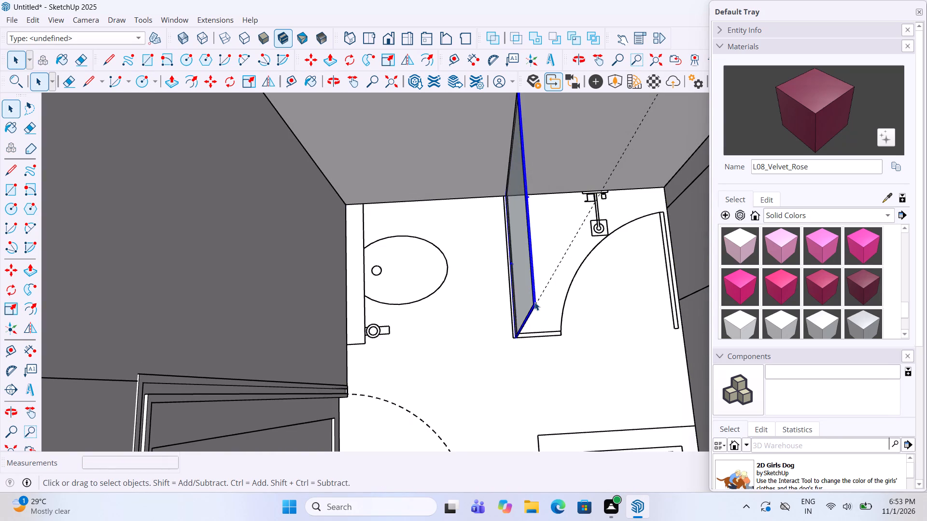
{"action": "scroll", "coordinate": [534, 302], "scroll_direction": "up", "scroll_amount": 6}
{"action": "scroll", "coordinate": [524, 344], "scroll_direction": "up", "scroll_amount": 11}
{"action": "key", "text": "m"}
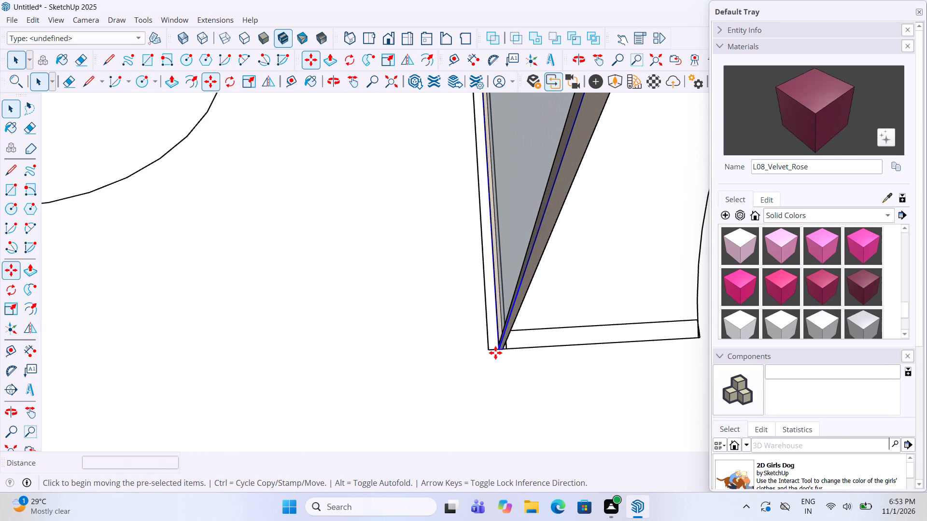
{"action": "scroll", "coordinate": [496, 352], "scroll_direction": "down", "scroll_amount": 11}
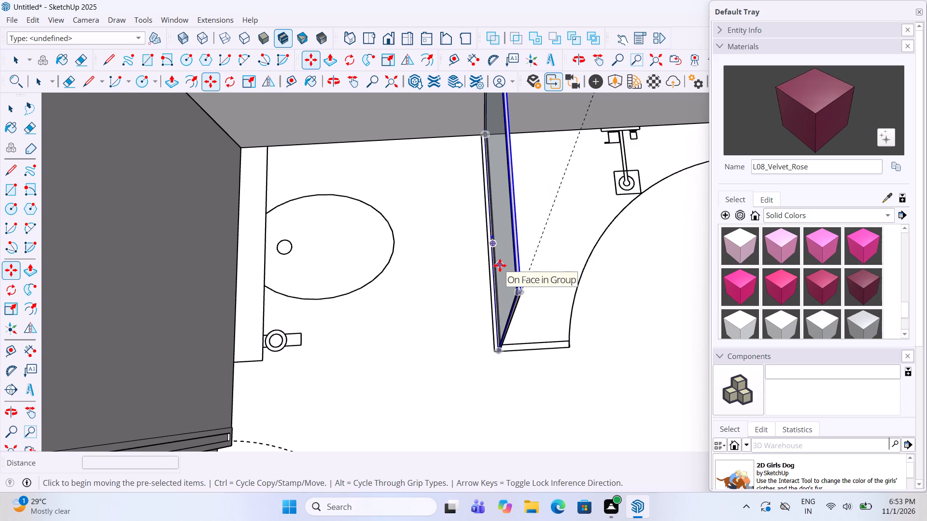
{"action": "key", "text": "s"}
{"action": "middle_click_drag", "start_coordinate": [496, 279], "coordinate": [513, 277]}
{"action": "scroll", "coordinate": [454, 171], "scroll_direction": "up", "scroll_amount": 3}
{"action": "left_click_drag", "start_coordinate": [512, 180], "coordinate": [511, 180]}
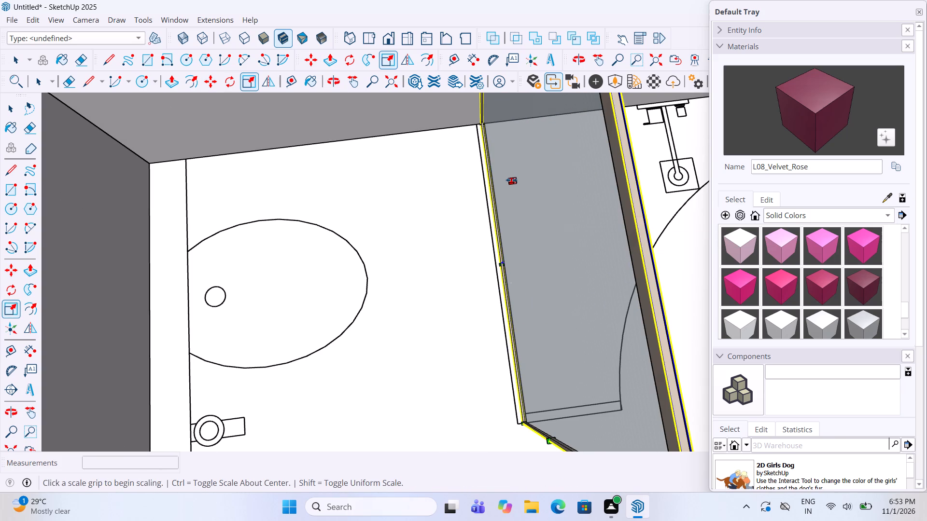
{"action": "left_click_drag", "start_coordinate": [511, 180], "coordinate": [505, 180]}
{"action": "scroll", "coordinate": [461, 206], "scroll_direction": "down", "scroll_amount": 4}
{"action": "middle_click_drag", "start_coordinate": [485, 217], "coordinate": [395, 182]}
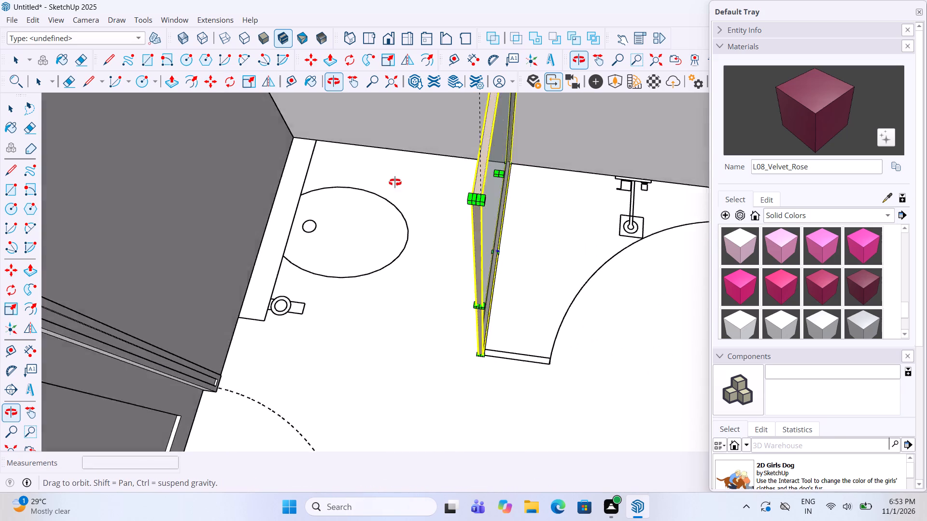
{"action": "middle_click_drag", "start_coordinate": [395, 182], "coordinate": [391, 185]}
{"action": "key", "text": "space"}
{"action": "left_click", "coordinate": [569, 289]}
Examine the fitted shower partition in the bathroom between the bedrooms from several angles.
{"action": "scroll", "coordinate": [474, 303], "scroll_direction": "down", "scroll_amount": 18}
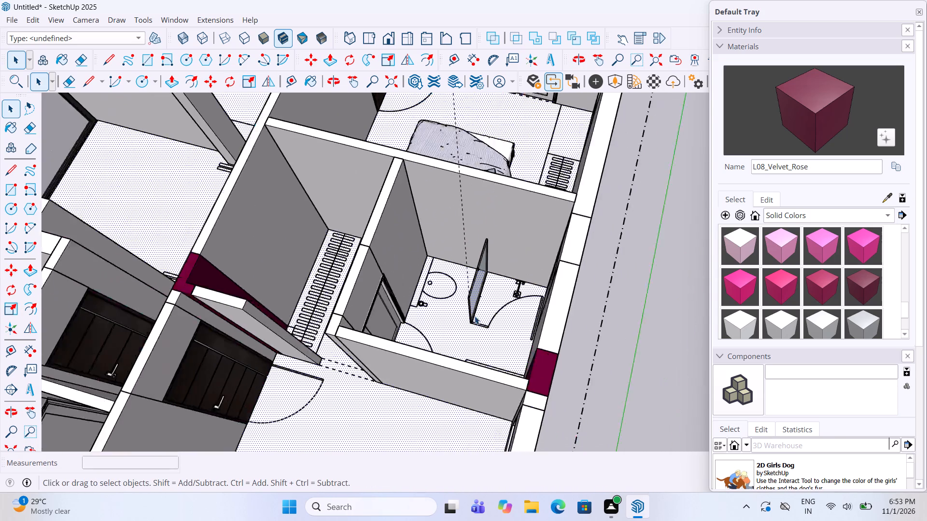
{"action": "scroll", "coordinate": [475, 316], "scroll_direction": "down", "scroll_amount": 2}
{"action": "left_click", "coordinate": [614, 281]}
{"action": "scroll", "coordinate": [497, 287], "scroll_direction": "up", "scroll_amount": 6}
{"action": "middle_click_drag", "start_coordinate": [458, 311], "coordinate": [541, 295]}
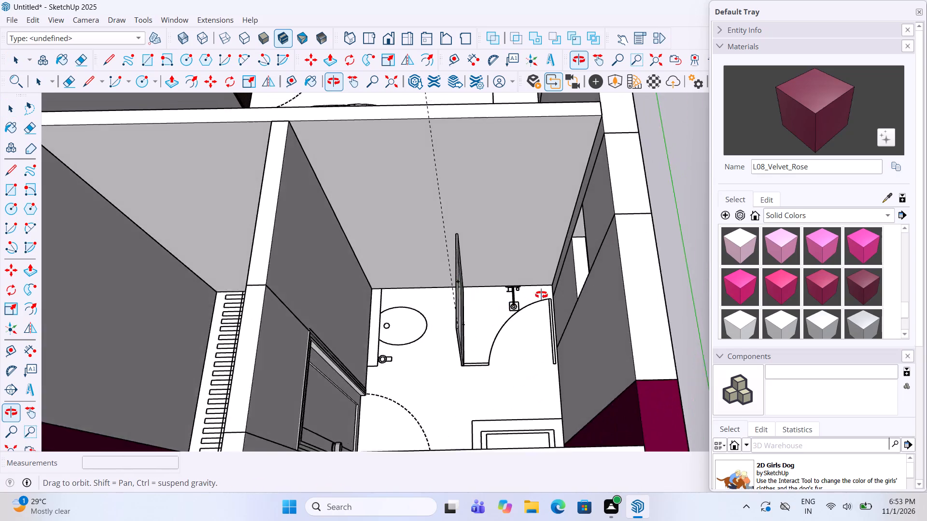
{"action": "middle_click_drag", "start_coordinate": [541, 295], "coordinate": [585, 282]}
{"action": "scroll", "coordinate": [494, 279], "scroll_direction": "down", "scroll_amount": 2}
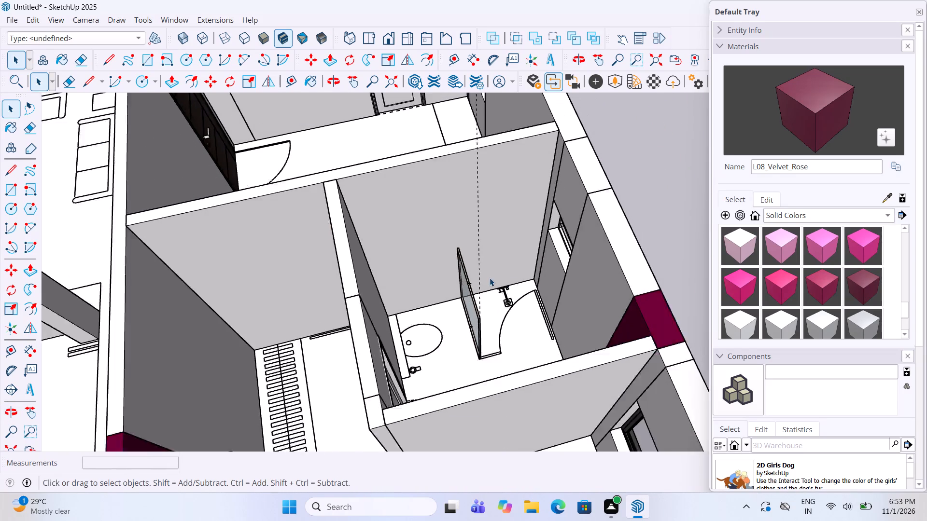
{"action": "scroll", "coordinate": [490, 278], "scroll_direction": "down", "scroll_amount": 2}
{"action": "middle_click_drag", "start_coordinate": [483, 278], "coordinate": [427, 343]}
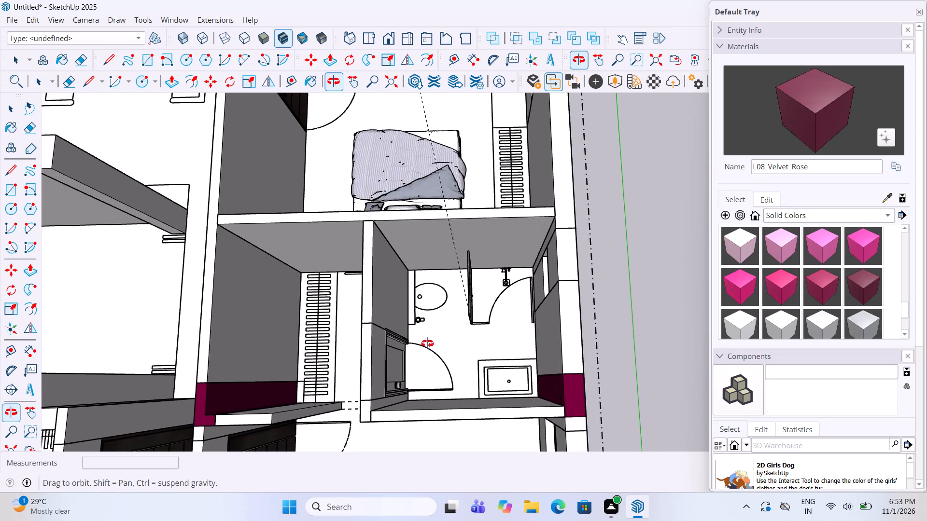
Examine the bathroom's shower partition and look through the imported models beside the house for a suitable piece.
{"action": "middle_click_drag", "start_coordinate": [427, 343], "coordinate": [426, 332]}
{"action": "scroll", "coordinate": [468, 302], "scroll_direction": "up", "scroll_amount": 7}
{"action": "left_click", "coordinate": [467, 298]}
{"action": "scroll", "coordinate": [467, 298], "scroll_direction": "down", "scroll_amount": 4}
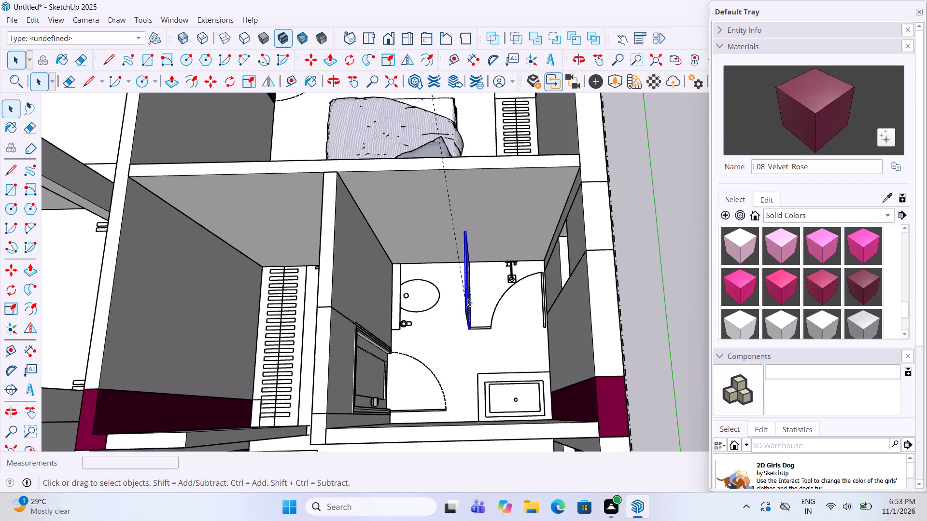
{"action": "scroll", "coordinate": [467, 298], "scroll_direction": "down", "scroll_amount": 8}
{"action": "key", "text": "space"}
{"action": "left_click", "coordinate": [592, 271]}
{"action": "scroll", "coordinate": [592, 271], "scroll_direction": "down", "scroll_amount": 14}
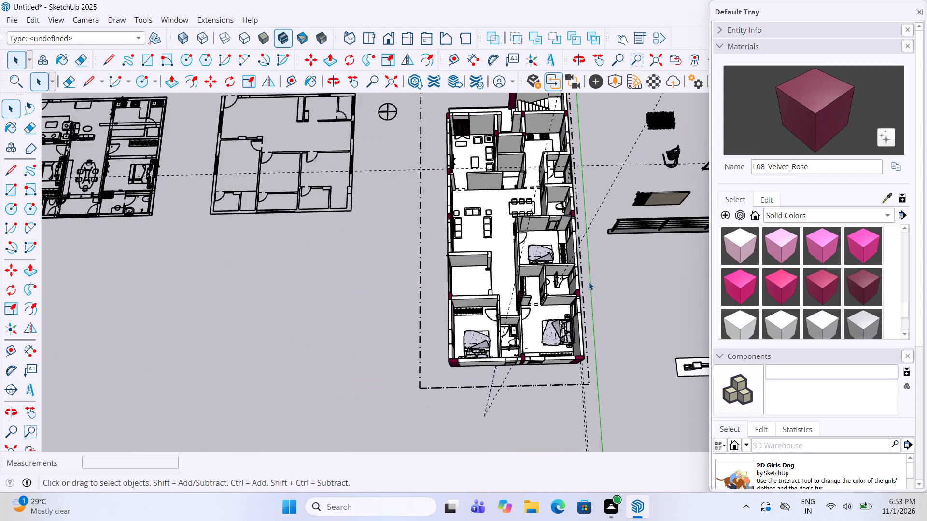
{"action": "scroll", "coordinate": [580, 293], "scroll_direction": "down", "scroll_amount": 7}
{"action": "scroll", "coordinate": [318, 342], "scroll_direction": "down", "scroll_amount": 5}
{"action": "scroll", "coordinate": [634, 265], "scroll_direction": "up", "scroll_amount": 5}
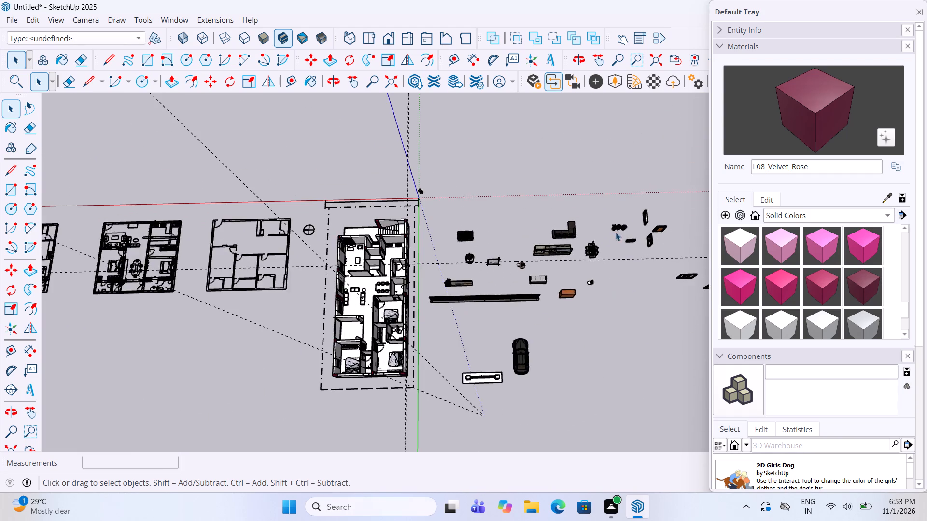
{"action": "scroll", "coordinate": [618, 227], "scroll_direction": "up", "scroll_amount": 6}
{"action": "scroll", "coordinate": [701, 224], "scroll_direction": "up", "scroll_amount": 5}
{"action": "scroll", "coordinate": [640, 216], "scroll_direction": "up", "scroll_amount": 11}
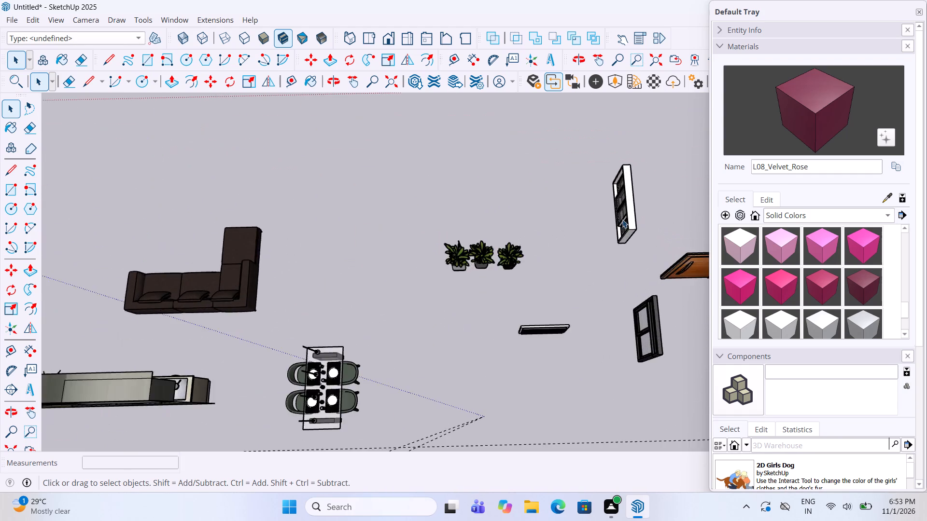
{"action": "scroll", "coordinate": [622, 219], "scroll_direction": "up", "scroll_amount": 10}
{"action": "left_click", "coordinate": [629, 219]}
{"action": "scroll", "coordinate": [629, 219], "scroll_direction": "down", "scroll_amount": 5}
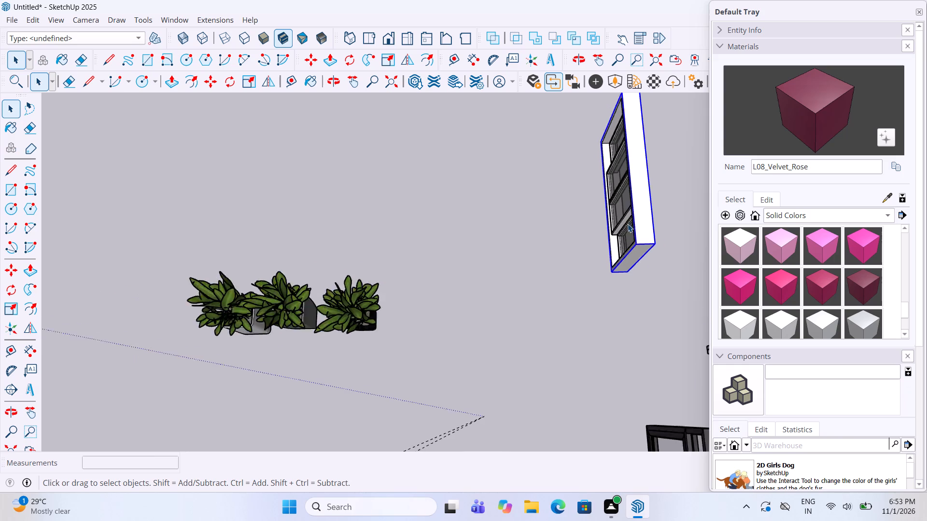
{"action": "scroll", "coordinate": [628, 224], "scroll_direction": "down", "scroll_amount": 2}
{"action": "key", "text": "space"}
{"action": "left_click", "coordinate": [566, 247]}
{"action": "scroll", "coordinate": [556, 217], "scroll_direction": "down", "scroll_amount": 7}
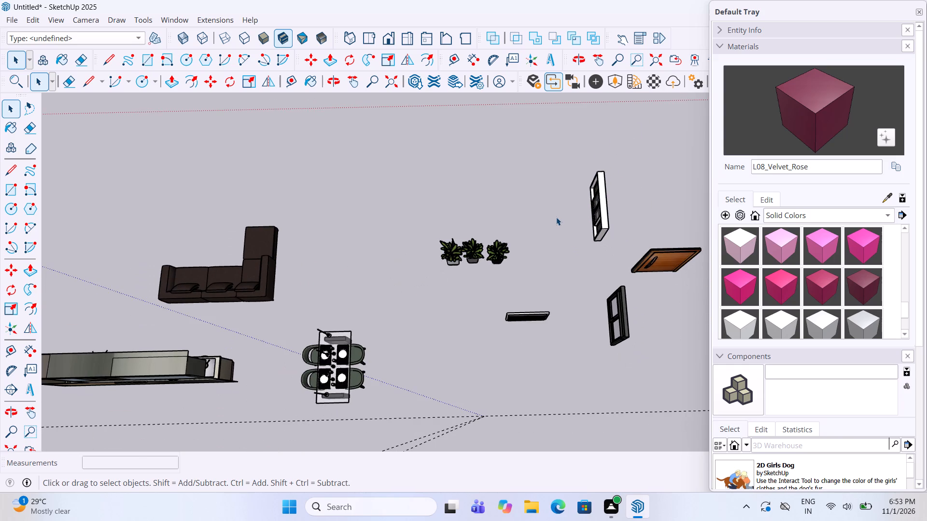
{"action": "scroll", "coordinate": [556, 217], "scroll_direction": "down", "scroll_amount": 14}
{"action": "scroll", "coordinate": [556, 217], "scroll_direction": "down", "scroll_amount": 7}
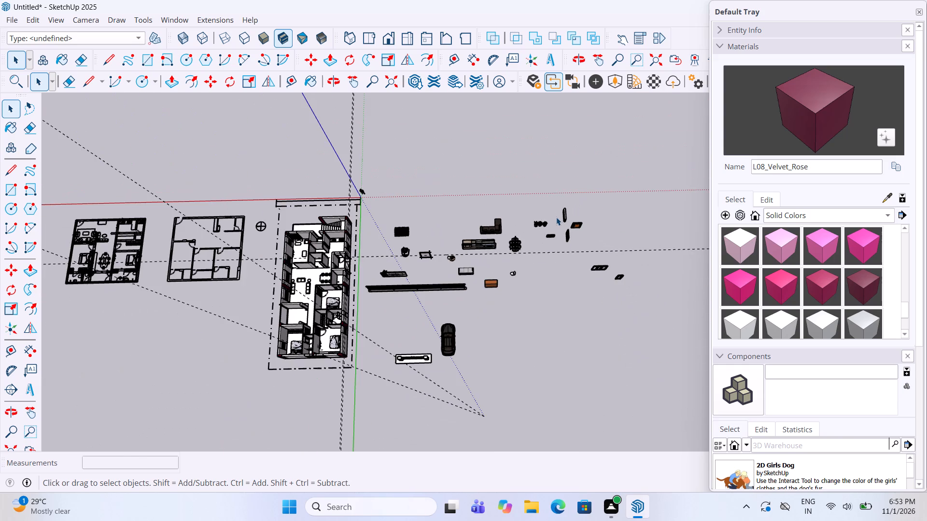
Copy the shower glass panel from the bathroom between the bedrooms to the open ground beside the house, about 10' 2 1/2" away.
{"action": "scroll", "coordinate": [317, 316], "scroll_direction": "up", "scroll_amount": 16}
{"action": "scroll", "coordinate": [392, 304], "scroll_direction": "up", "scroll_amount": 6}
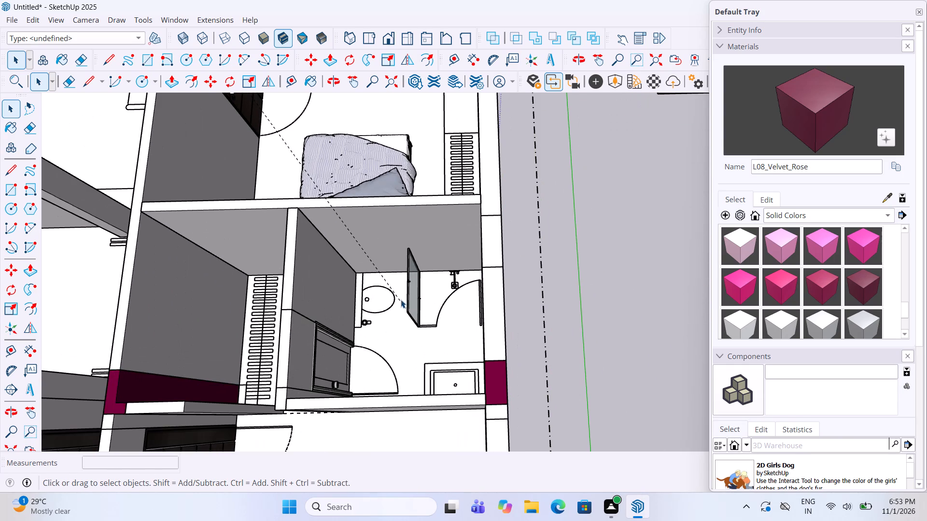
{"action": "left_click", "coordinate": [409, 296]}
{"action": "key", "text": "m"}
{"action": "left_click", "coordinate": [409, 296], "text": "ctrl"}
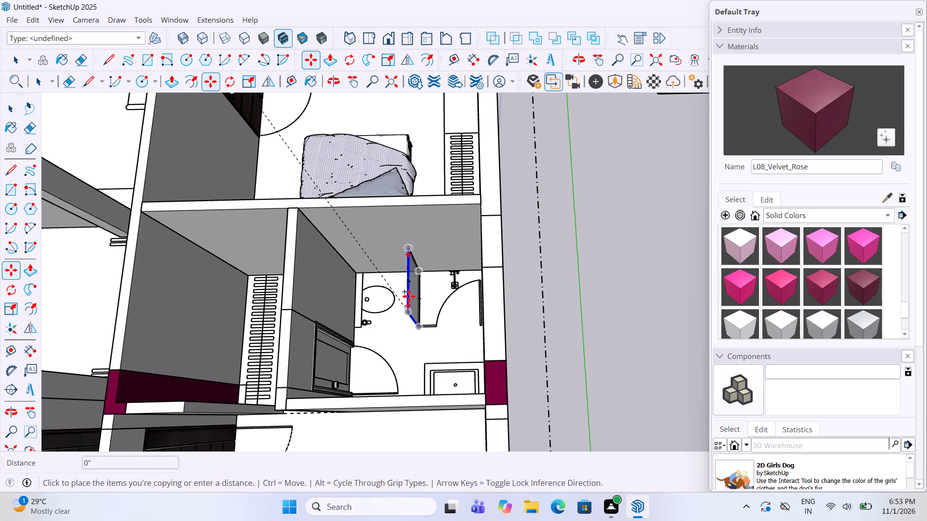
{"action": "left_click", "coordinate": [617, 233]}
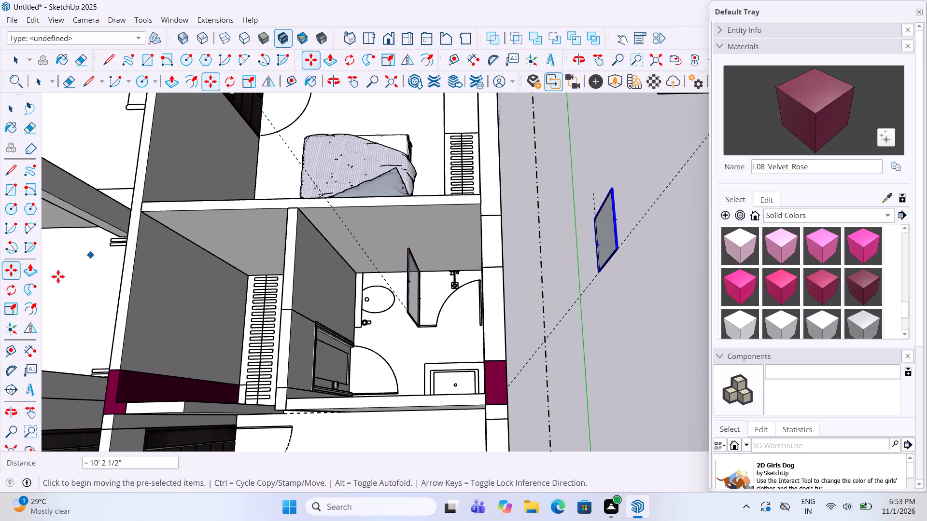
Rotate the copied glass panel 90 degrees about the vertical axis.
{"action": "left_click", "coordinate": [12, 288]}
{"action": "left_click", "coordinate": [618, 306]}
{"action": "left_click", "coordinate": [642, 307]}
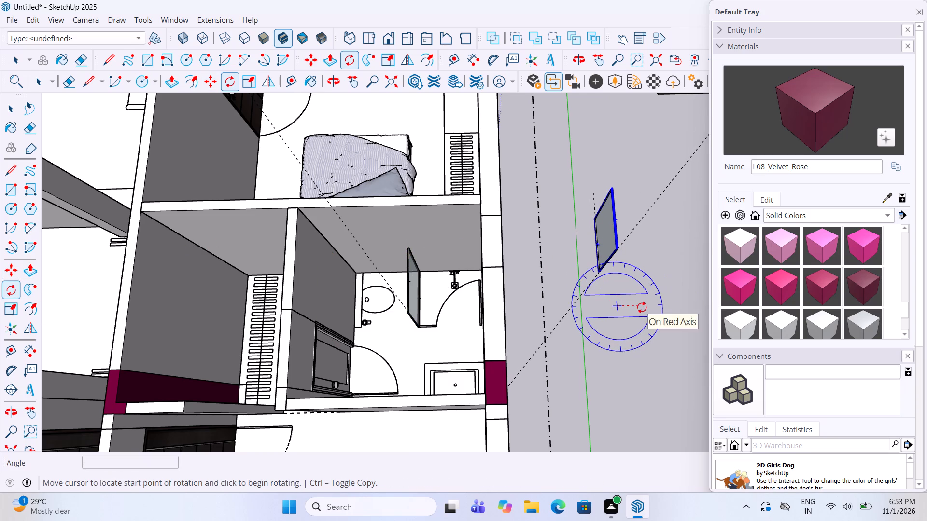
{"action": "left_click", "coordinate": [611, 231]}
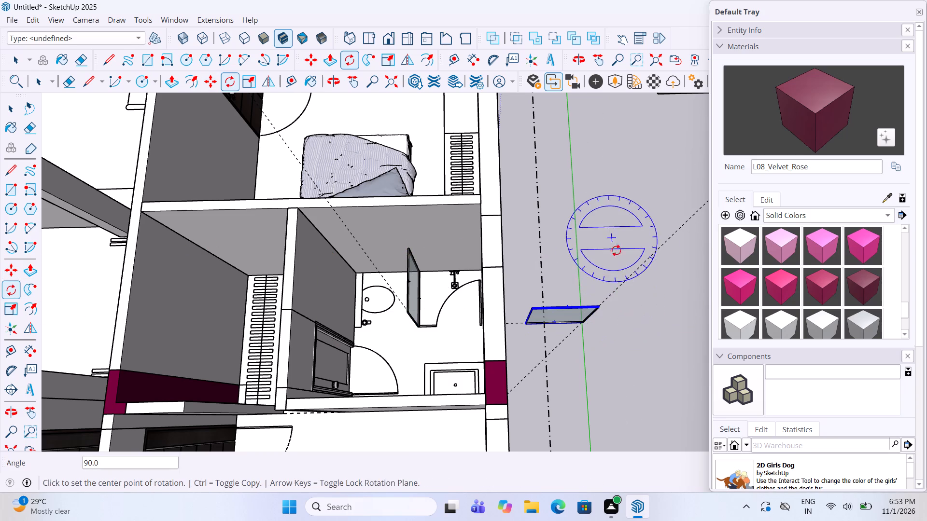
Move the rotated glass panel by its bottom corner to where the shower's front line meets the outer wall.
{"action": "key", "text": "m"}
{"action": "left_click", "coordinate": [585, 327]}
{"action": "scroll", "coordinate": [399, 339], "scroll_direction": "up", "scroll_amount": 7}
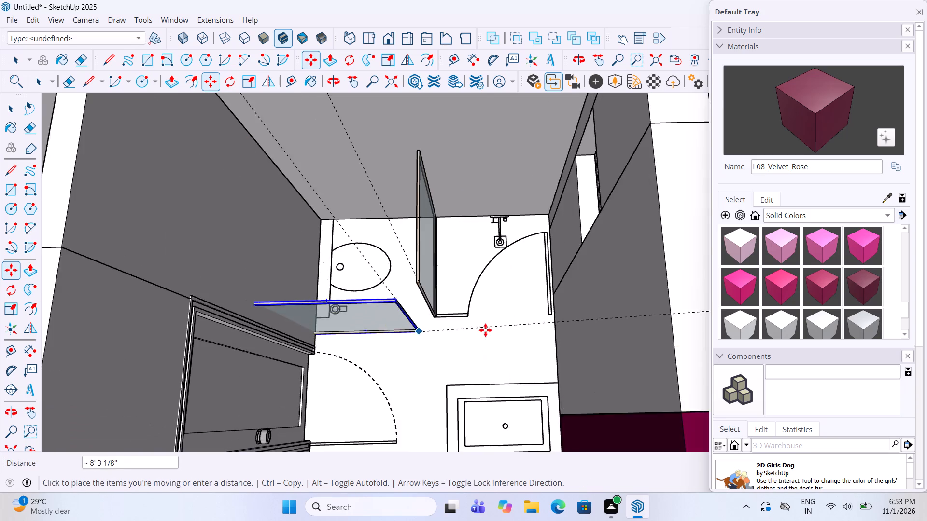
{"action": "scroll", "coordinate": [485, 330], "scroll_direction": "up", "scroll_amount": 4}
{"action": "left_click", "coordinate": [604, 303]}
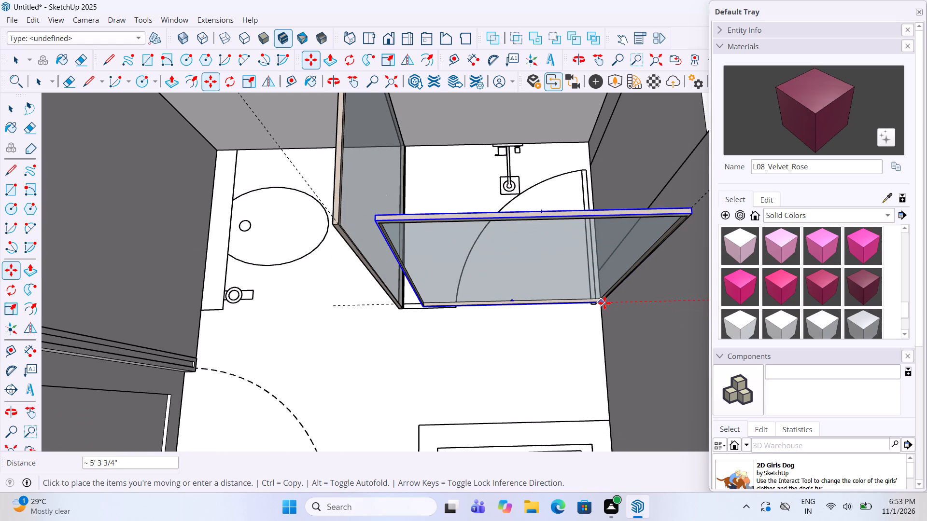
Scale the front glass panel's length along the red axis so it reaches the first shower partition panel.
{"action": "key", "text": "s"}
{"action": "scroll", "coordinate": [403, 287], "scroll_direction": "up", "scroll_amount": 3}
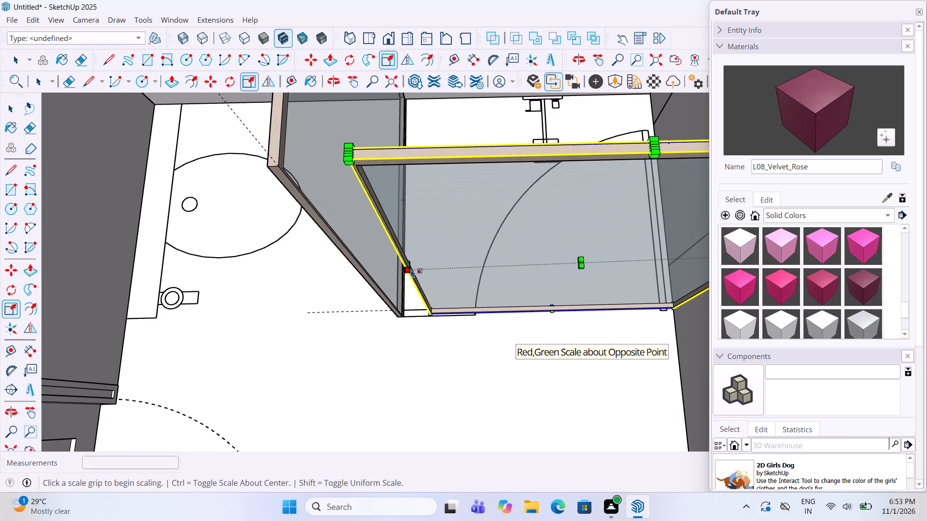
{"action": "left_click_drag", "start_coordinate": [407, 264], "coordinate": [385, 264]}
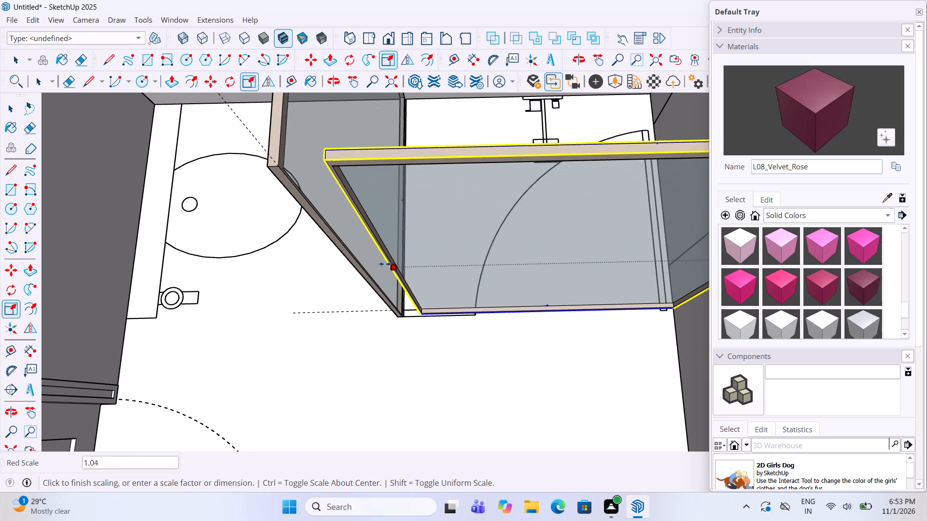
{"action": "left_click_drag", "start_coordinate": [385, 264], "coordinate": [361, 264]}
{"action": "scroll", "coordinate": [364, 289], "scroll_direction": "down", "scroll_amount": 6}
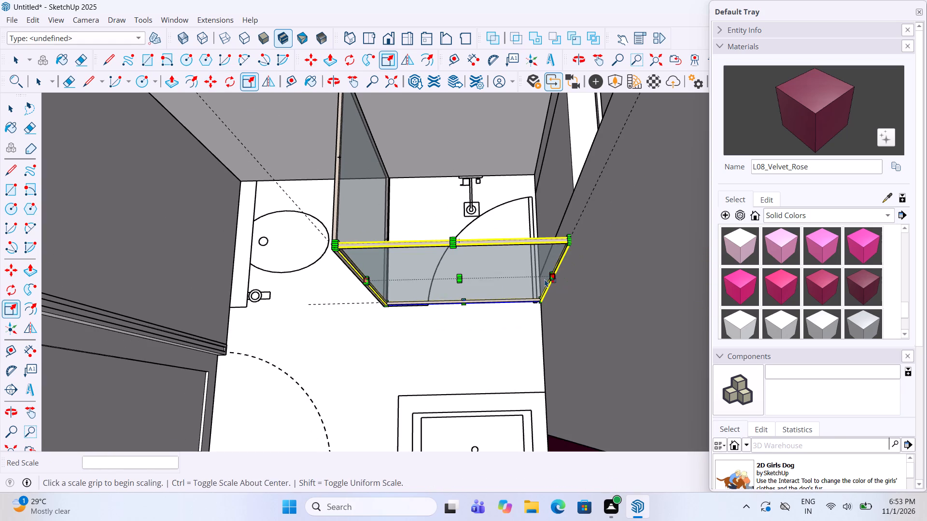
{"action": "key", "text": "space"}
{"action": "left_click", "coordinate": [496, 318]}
Delete the long guide lines running past the house, including those extending from the shower glass panels.
{"action": "scroll", "coordinate": [496, 318], "scroll_direction": "down", "scroll_amount": 3}
{"action": "middle_click_drag", "start_coordinate": [500, 315], "coordinate": [516, 254]}
{"action": "scroll", "coordinate": [516, 254], "scroll_direction": "down", "scroll_amount": 4}
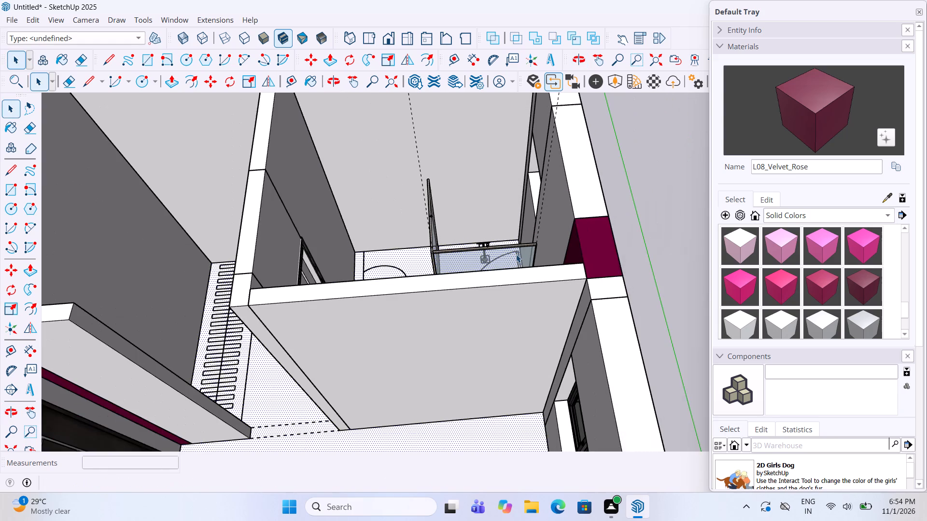
{"action": "left_click", "coordinate": [659, 195]}
{"action": "scroll", "coordinate": [538, 298], "scroll_direction": "down", "scroll_amount": 12}
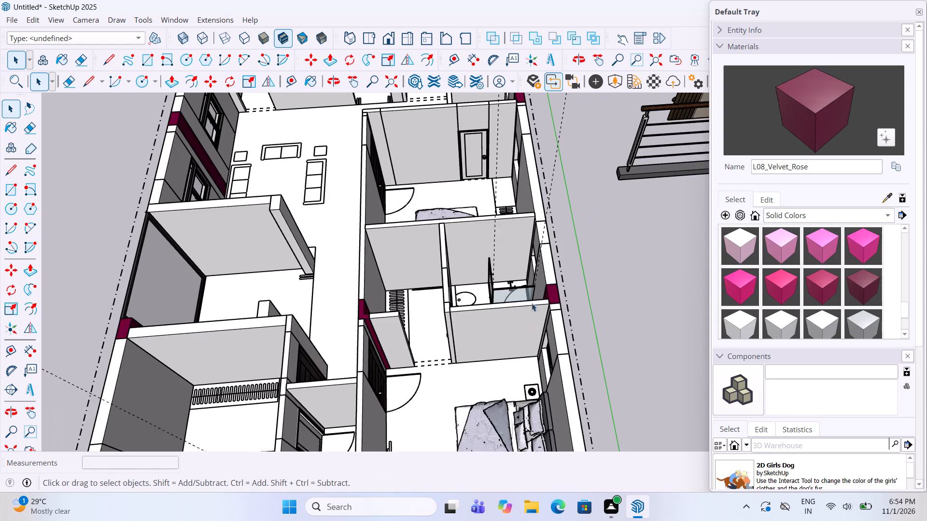
{"action": "scroll", "coordinate": [531, 288], "scroll_direction": "down", "scroll_amount": 20}
{"action": "scroll", "coordinate": [531, 288], "scroll_direction": "down", "scroll_amount": 7}
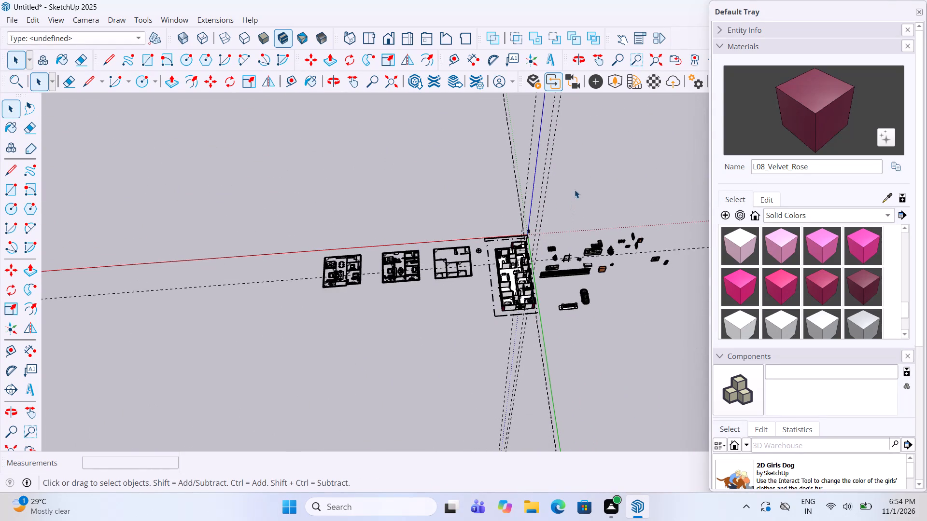
{"action": "left_click_drag", "start_coordinate": [575, 190], "coordinate": [484, 112]}
{"action": "key", "text": "Delete"}
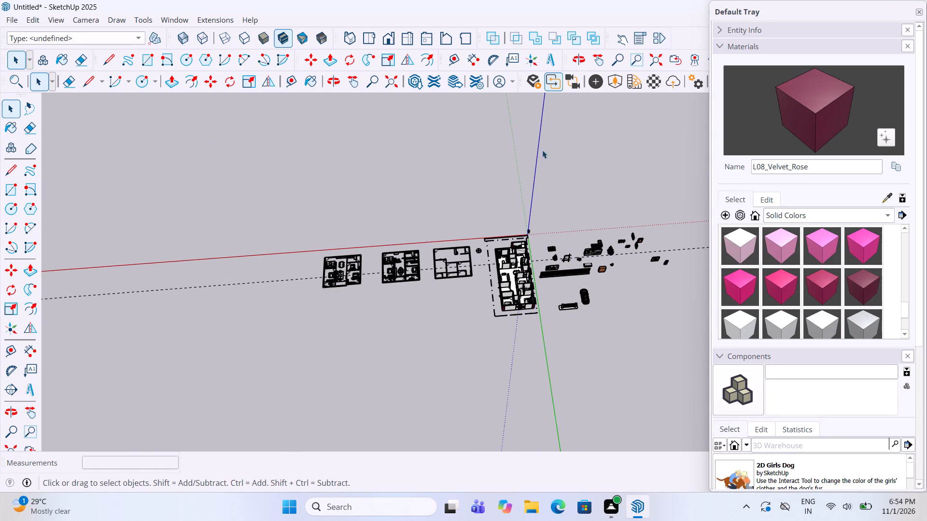
{"action": "left_click_drag", "start_coordinate": [276, 309], "coordinate": [229, 221]}
{"action": "key", "text": "Delete"}
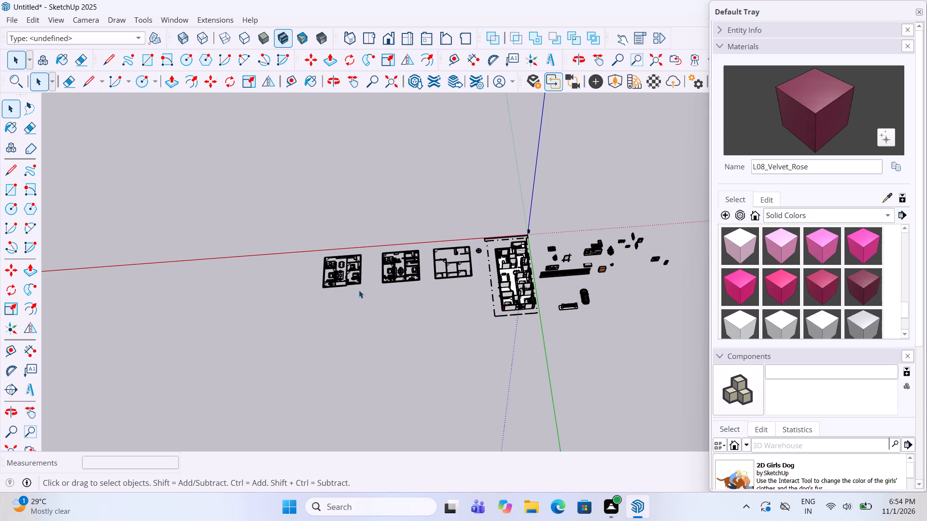
Copy the toilet from the bathroom beside the dining area onto the toilet symbol in the bathroom between the bedrooms, about 19' 9" away.
{"action": "scroll", "coordinate": [542, 254], "scroll_direction": "up", "scroll_amount": 10}
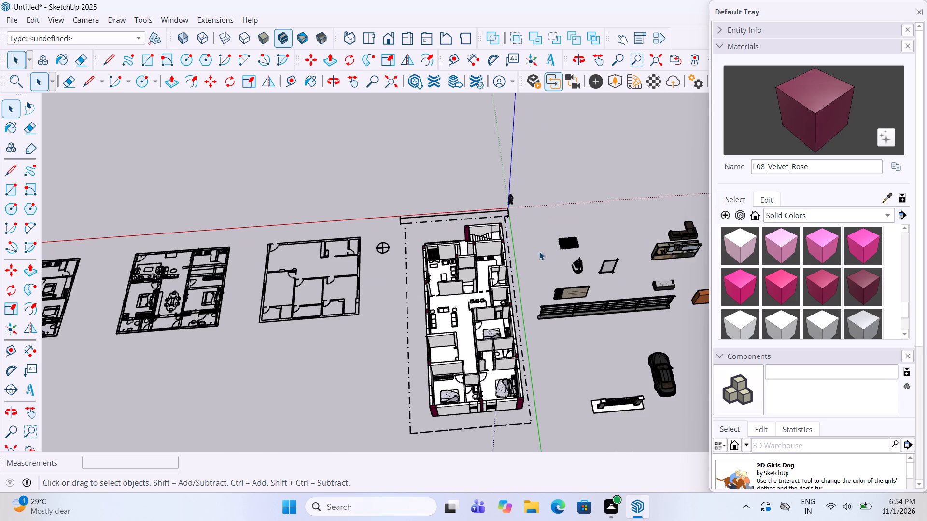
{"action": "scroll", "coordinate": [539, 251], "scroll_direction": "up", "scroll_amount": 3}
{"action": "scroll", "coordinate": [450, 469], "scroll_direction": "up", "scroll_amount": 5}
{"action": "scroll", "coordinate": [487, 395], "scroll_direction": "up", "scroll_amount": 6}
{"action": "middle_click_drag", "start_coordinate": [483, 392], "coordinate": [459, 420]}
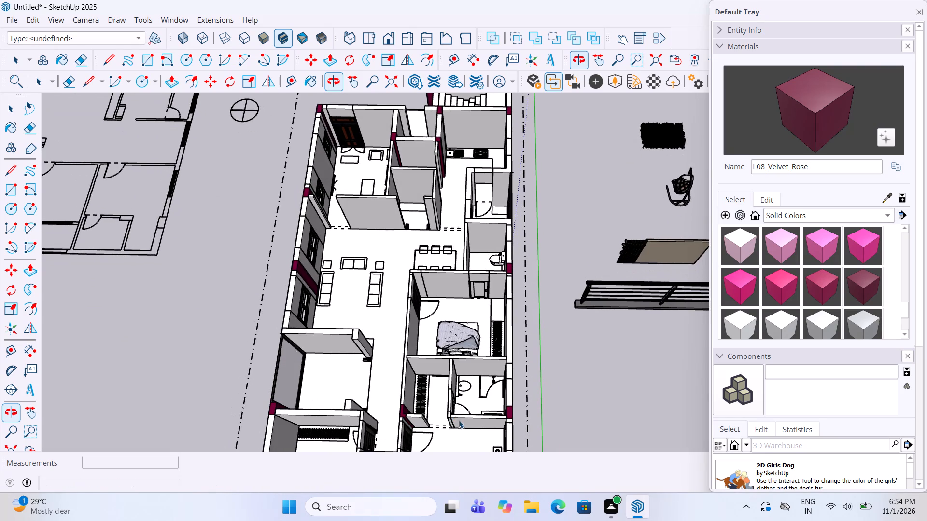
{"action": "scroll", "coordinate": [509, 268], "scroll_direction": "up", "scroll_amount": 3}
{"action": "left_click", "coordinate": [495, 254]}
{"action": "key", "text": "m"}
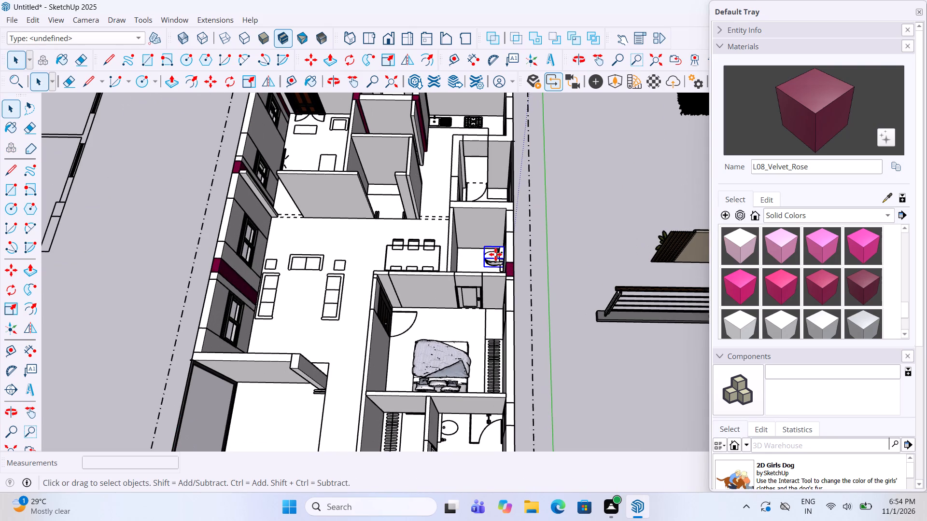
{"action": "left_click", "coordinate": [495, 254]}
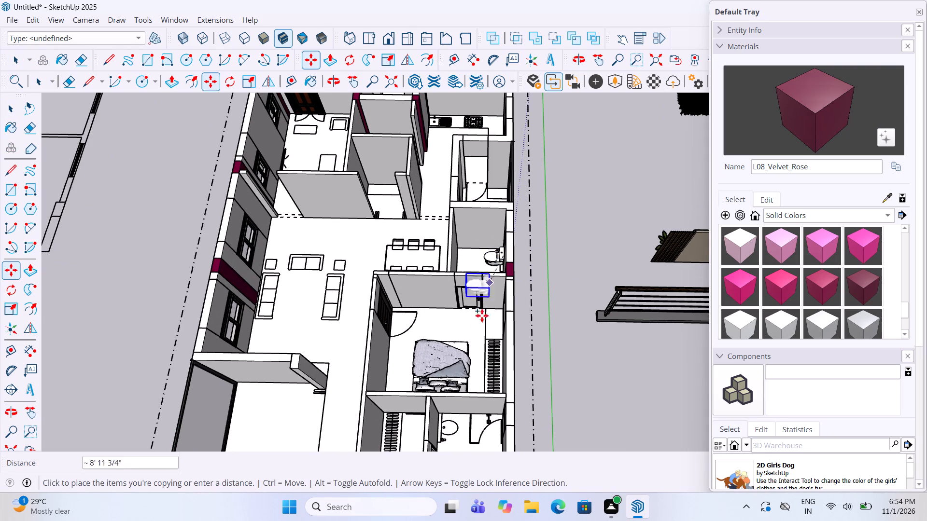
{"action": "scroll", "coordinate": [462, 443], "scroll_direction": "up", "scroll_amount": 11}
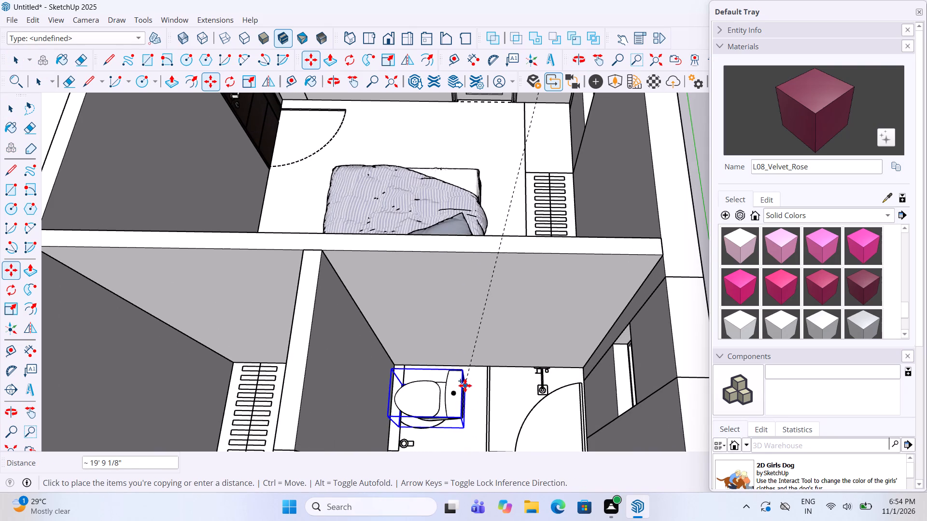
{"action": "left_click", "coordinate": [465, 384]}
Flip the copied toilet so its tank sits against the wall at the toilet symbol.
{"action": "scroll", "coordinate": [465, 384], "scroll_direction": "down", "scroll_amount": 4}
{"action": "middle_click_drag", "start_coordinate": [460, 379], "coordinate": [321, 372]}
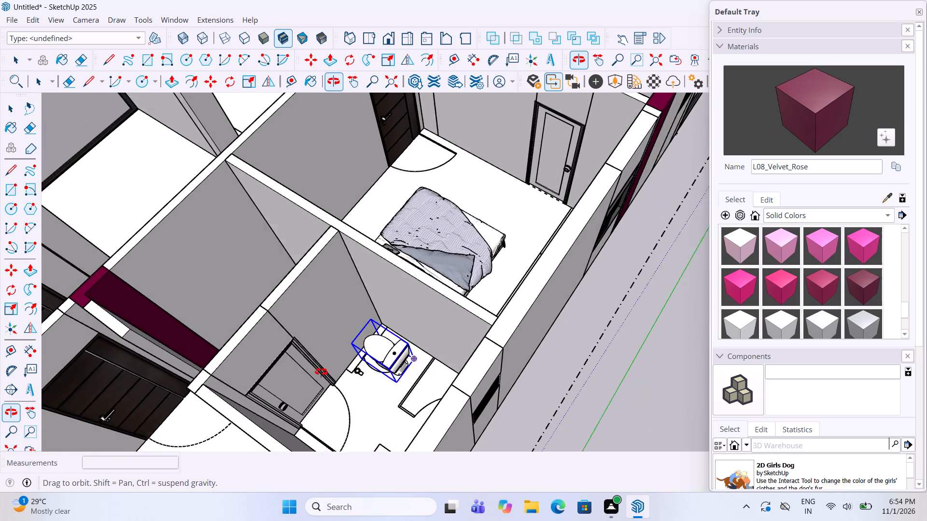
{"action": "middle_click_drag", "start_coordinate": [321, 372], "coordinate": [320, 372]}
{"action": "left_click", "coordinate": [28, 334]}
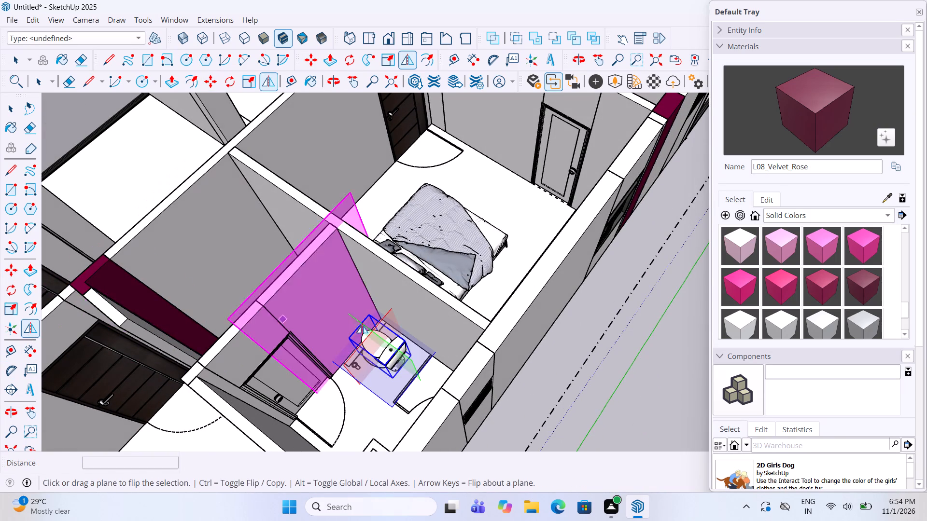
{"action": "left_click", "coordinate": [365, 356]}
{"action": "scroll", "coordinate": [366, 359], "scroll_direction": "up", "scroll_amount": 4}
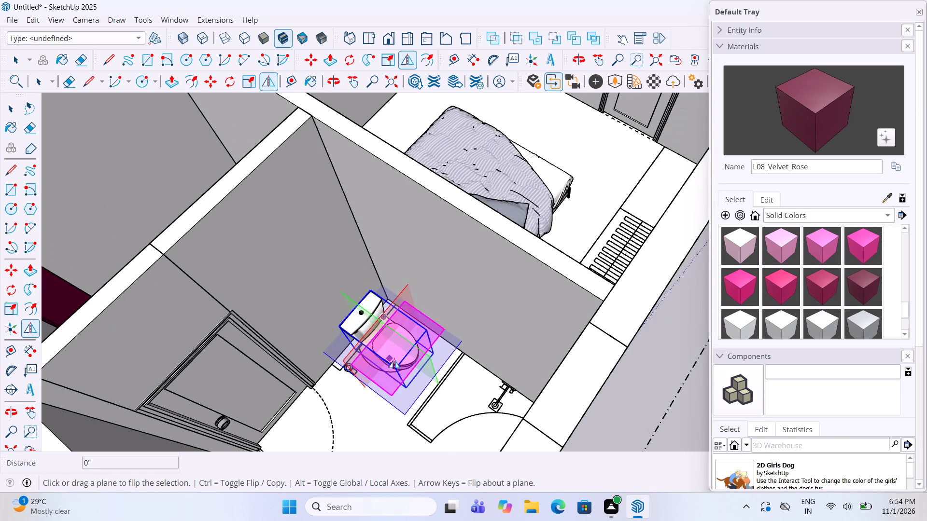
{"action": "key", "text": "space"}
Examine the toilet's placement in the bathroom between the bedrooms and the surrounding rooms from several angles.
{"action": "middle_click_drag", "start_coordinate": [346, 362], "coordinate": [495, 269]}
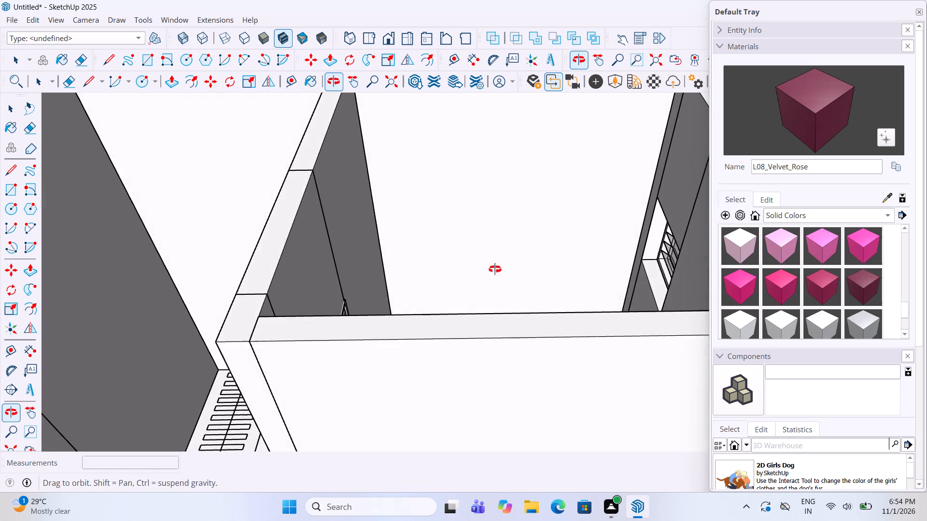
{"action": "middle_click_drag", "start_coordinate": [495, 269], "coordinate": [433, 319]}
{"action": "key", "text": "space"}
{"action": "scroll", "coordinate": [466, 339], "scroll_direction": "down", "scroll_amount": 5}
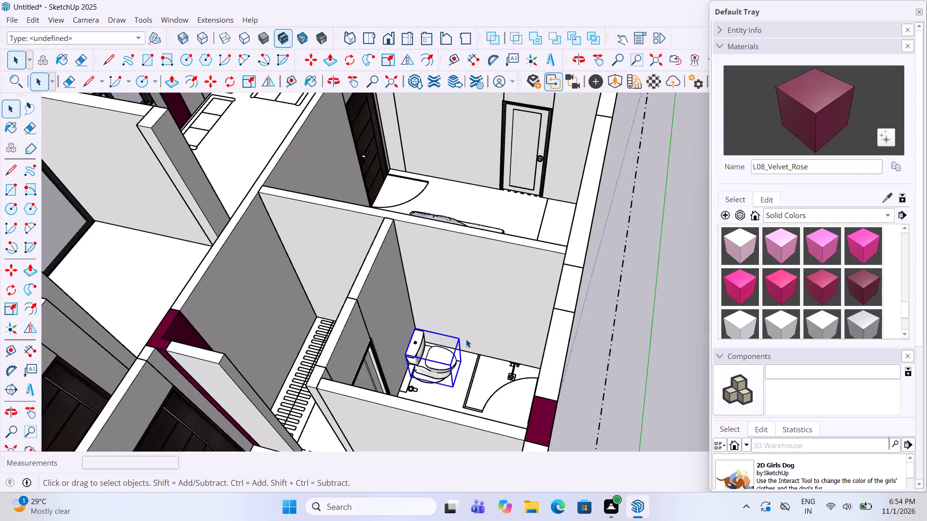
{"action": "scroll", "coordinate": [466, 339], "scroll_direction": "down", "scroll_amount": 5}
{"action": "left_click", "coordinate": [636, 303]}
{"action": "middle_click_drag", "start_coordinate": [627, 313], "coordinate": [512, 353]}
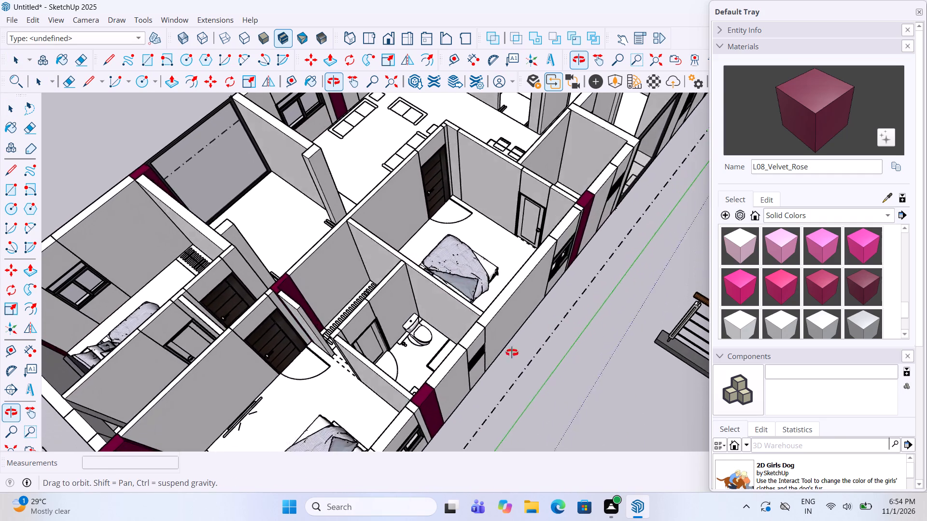
{"action": "middle_click_drag", "start_coordinate": [512, 353], "coordinate": [446, 350]}
{"action": "scroll", "coordinate": [454, 328], "scroll_direction": "down", "scroll_amount": 5}
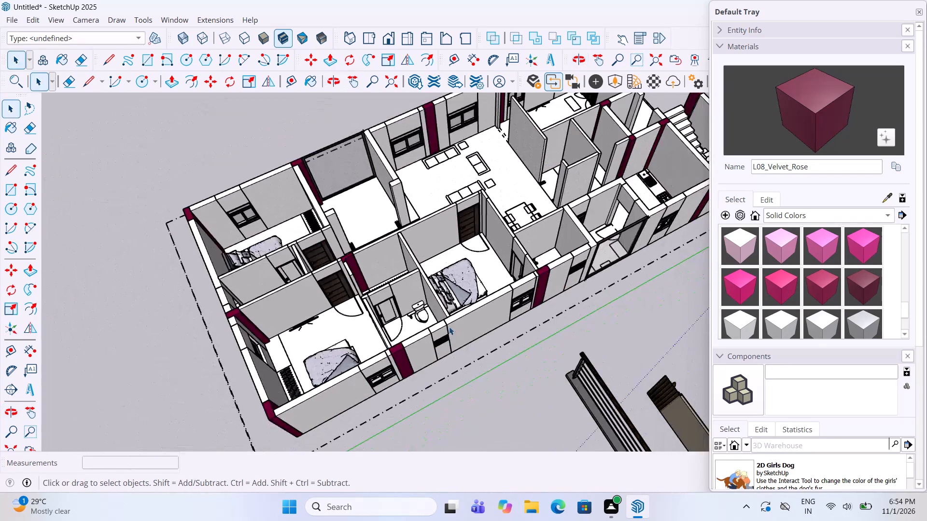
{"action": "scroll", "coordinate": [439, 319], "scroll_direction": "up", "scroll_amount": 3}
{"action": "middle_click_drag", "start_coordinate": [439, 319], "coordinate": [424, 383]}
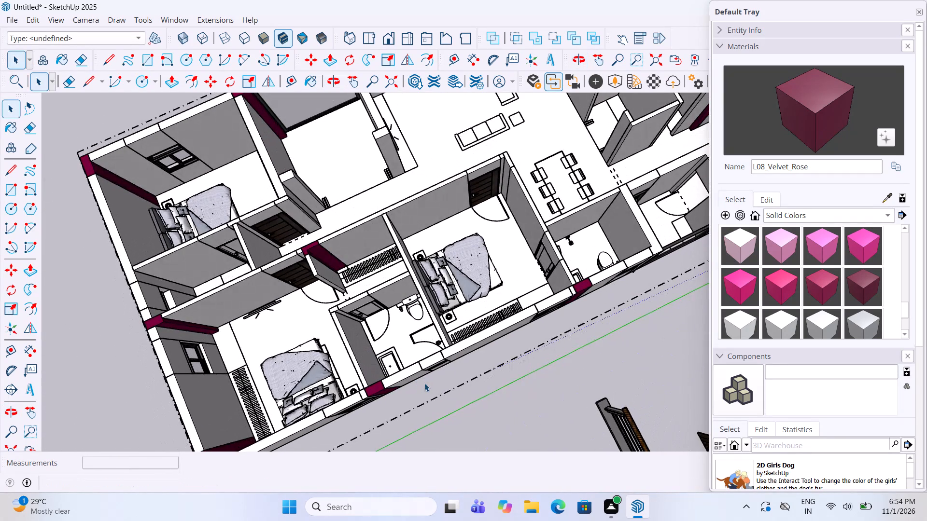
Examine the toilet and the shower area in the bathroom between the bedrooms, along with the surrounding rooms.
{"action": "scroll", "coordinate": [424, 383], "scroll_direction": "down", "scroll_amount": 5}
{"action": "middle_click_drag", "start_coordinate": [426, 385], "coordinate": [545, 365]}
{"action": "middle_click_drag", "start_coordinate": [595, 353], "coordinate": [638, 331]}
{"action": "scroll", "coordinate": [496, 382], "scroll_direction": "up", "scroll_amount": 13}
{"action": "middle_click_drag", "start_coordinate": [486, 381], "coordinate": [520, 377]}
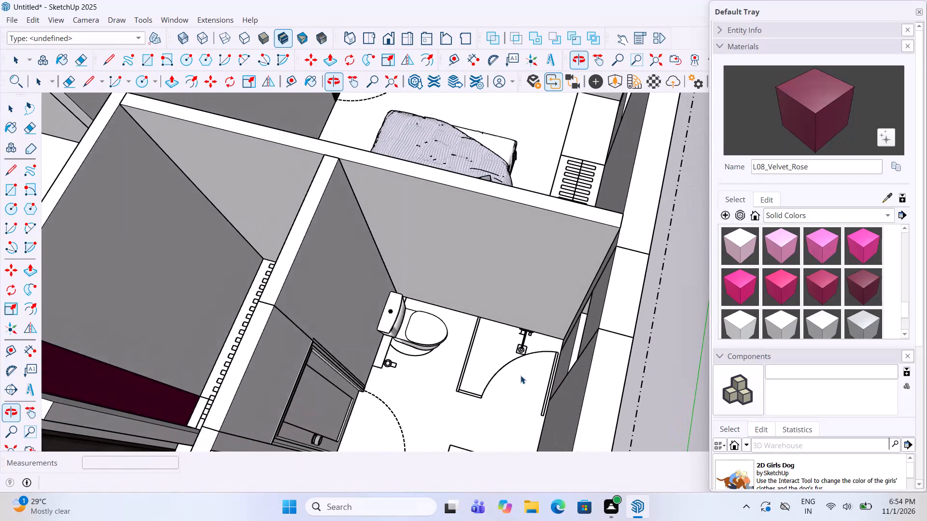
{"action": "scroll", "coordinate": [520, 373], "scroll_direction": "down", "scroll_amount": 16}
{"action": "middle_click_drag", "start_coordinate": [540, 254], "coordinate": [546, 325]}
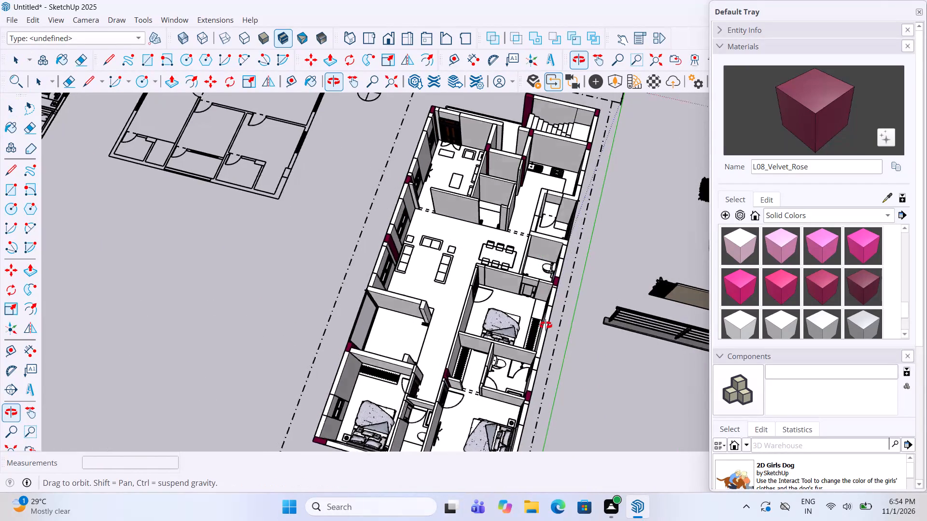
{"action": "middle_click_drag", "start_coordinate": [546, 325], "coordinate": [546, 336]}
{"action": "scroll", "coordinate": [543, 337], "scroll_direction": "down", "scroll_amount": 4}
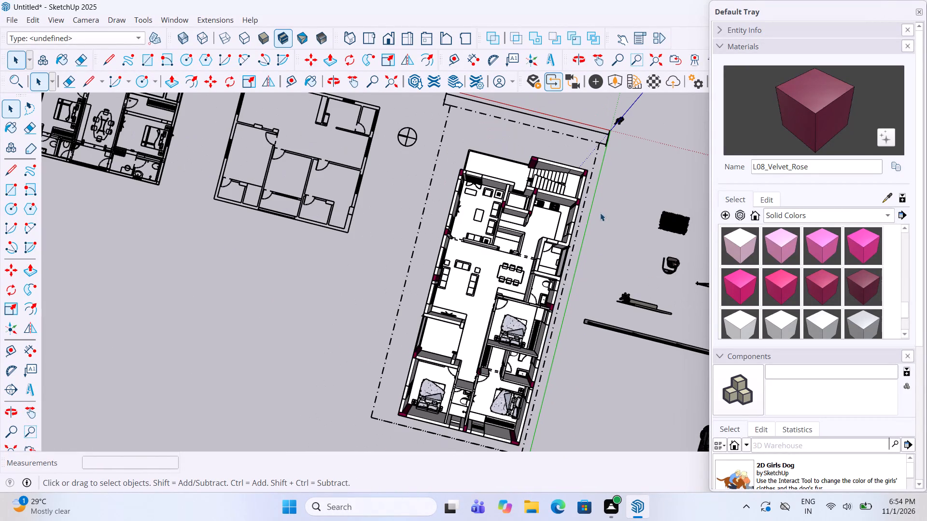
{"action": "scroll", "coordinate": [533, 390], "scroll_direction": "up", "scroll_amount": 9}
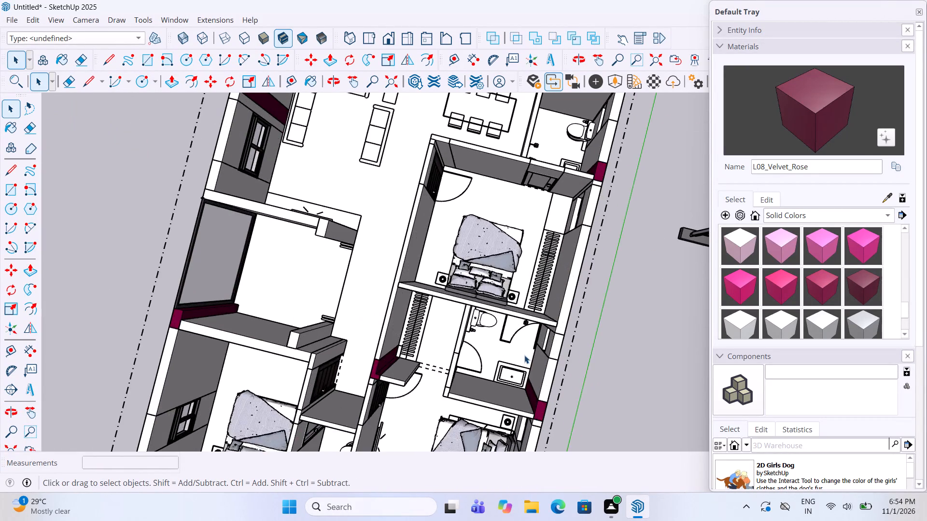
{"action": "scroll", "coordinate": [524, 355], "scroll_direction": "up", "scroll_amount": 12}
{"action": "middle_click_drag", "start_coordinate": [525, 350], "coordinate": [542, 243]}
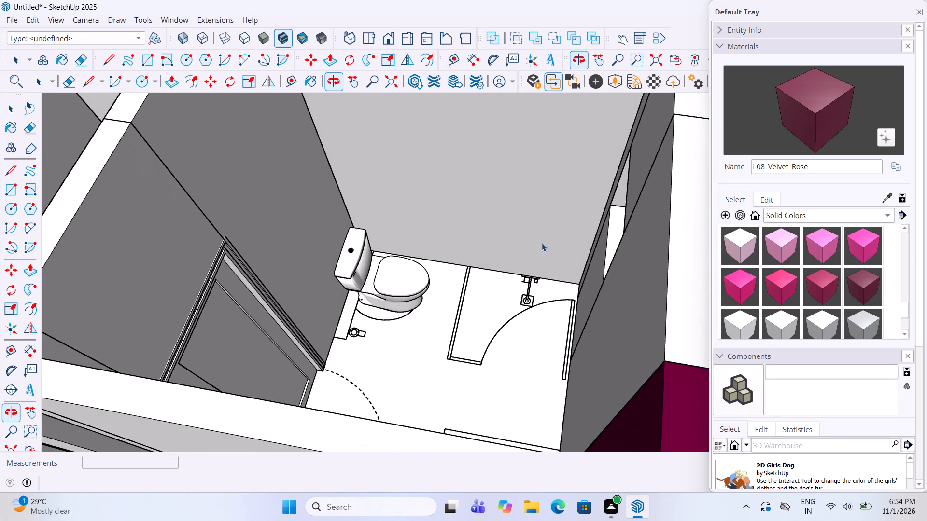
Copy the framed glass panel lying outside the house onto the shower outline in the bathroom between the bedrooms.
{"action": "scroll", "coordinate": [383, 306], "scroll_direction": "down", "scroll_amount": 18}
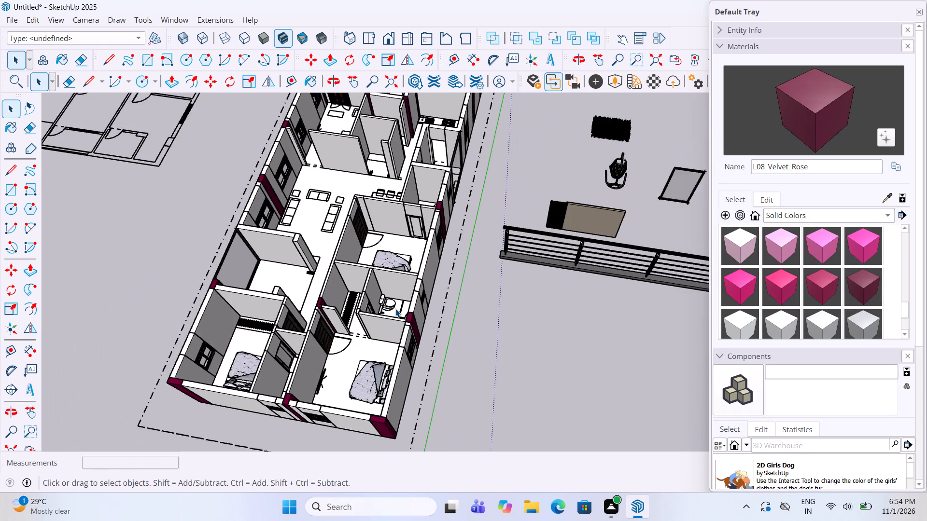
{"action": "scroll", "coordinate": [395, 309], "scroll_direction": "down", "scroll_amount": 6}
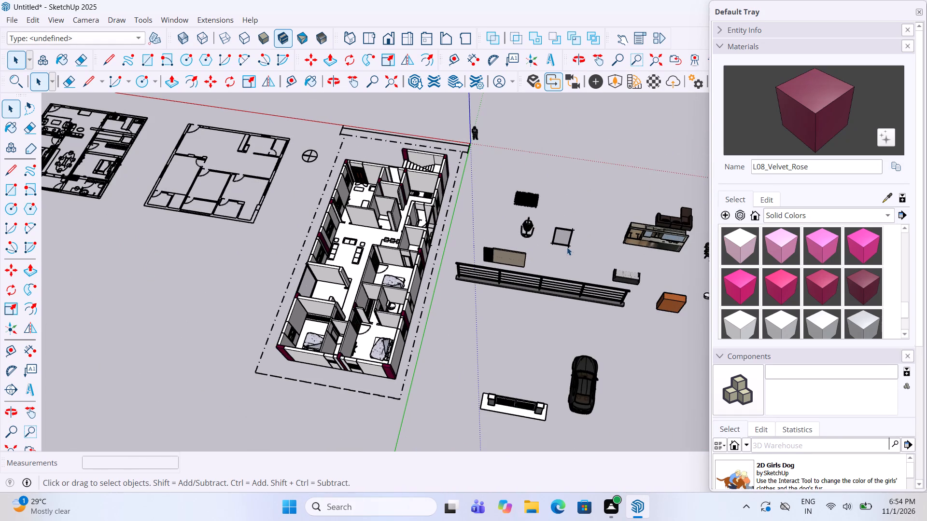
{"action": "scroll", "coordinate": [579, 226], "scroll_direction": "up", "scroll_amount": 10}
{"action": "left_click", "coordinate": [561, 251]}
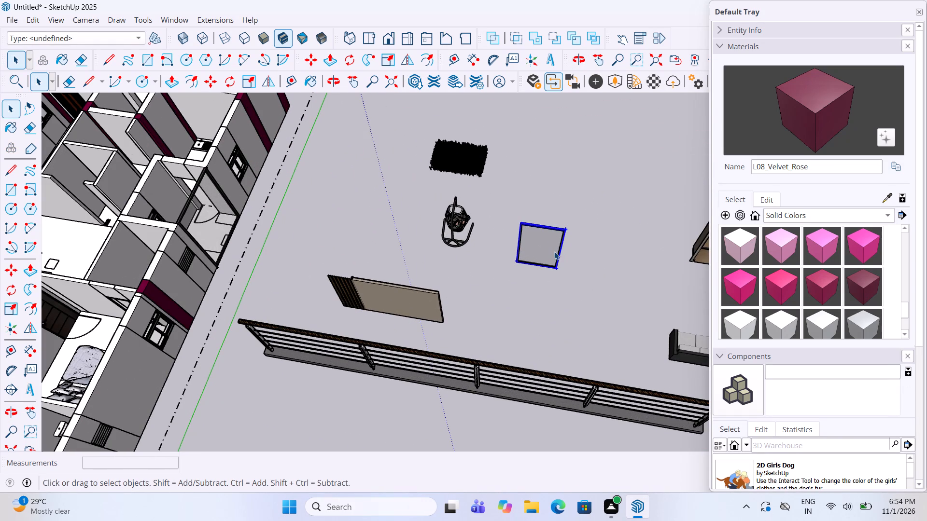
{"action": "key", "text": "m"}
{"action": "left_click", "coordinate": [557, 271]}
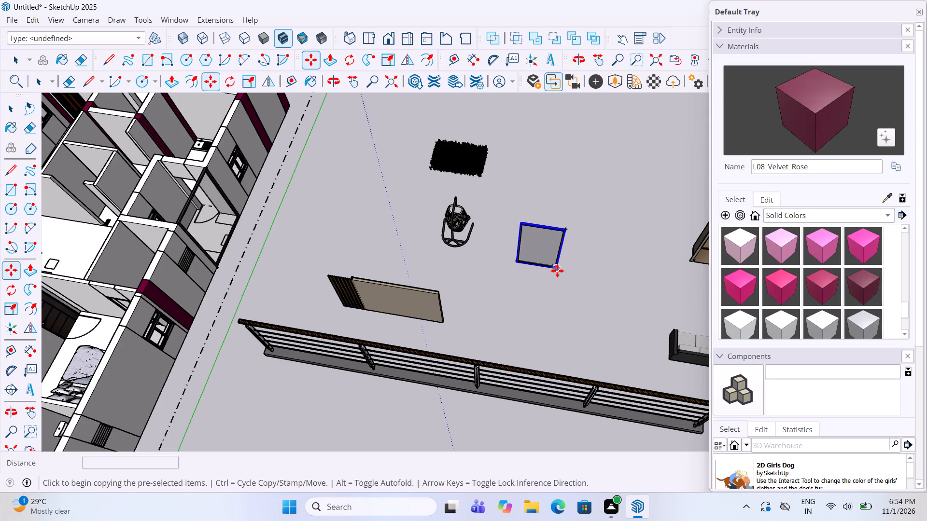
{"action": "scroll", "coordinate": [593, 249], "scroll_direction": "down", "scroll_amount": 11}
{"action": "scroll", "coordinate": [369, 299], "scroll_direction": "up", "scroll_amount": 3}
{"action": "middle_click_drag", "start_coordinate": [353, 324], "coordinate": [402, 382]}
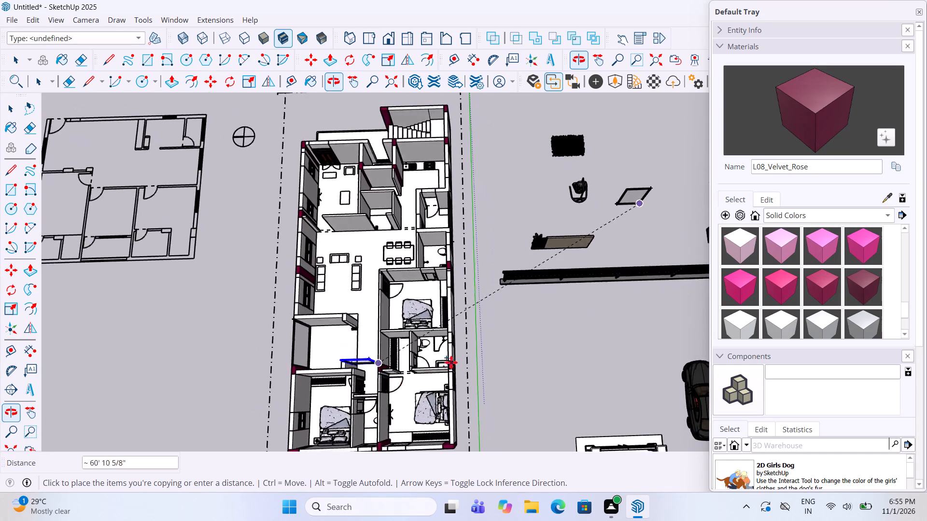
{"action": "scroll", "coordinate": [454, 360], "scroll_direction": "up", "scroll_amount": 5}
{"action": "scroll", "coordinate": [445, 347], "scroll_direction": "up", "scroll_amount": 16}
{"action": "middle_click_drag", "start_coordinate": [447, 302], "coordinate": [496, 247]}
{"action": "left_click", "coordinate": [491, 364]}
Scale the copied glass panel to about 0.68 of its width and 0.62 of its thickness to fit the shower opening.
{"action": "key", "text": "s"}
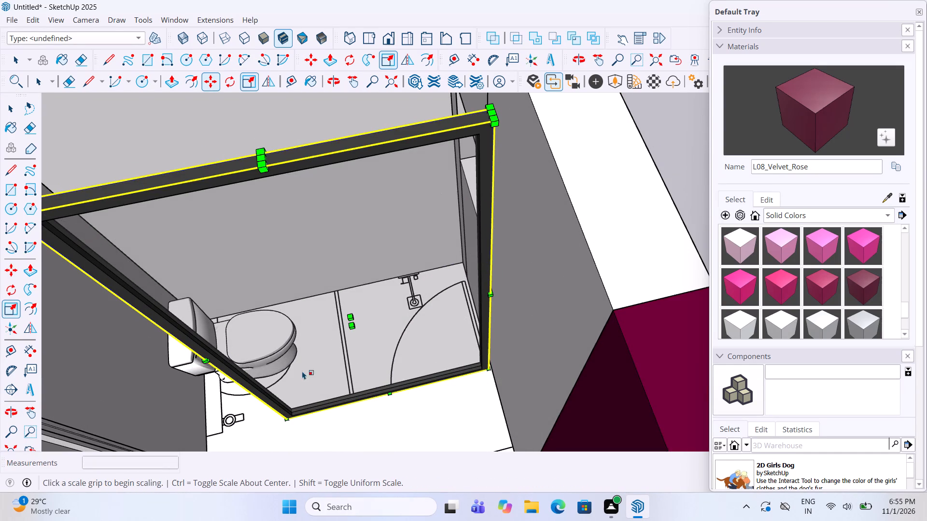
{"action": "left_click_drag", "start_coordinate": [208, 353], "coordinate": [247, 352]}
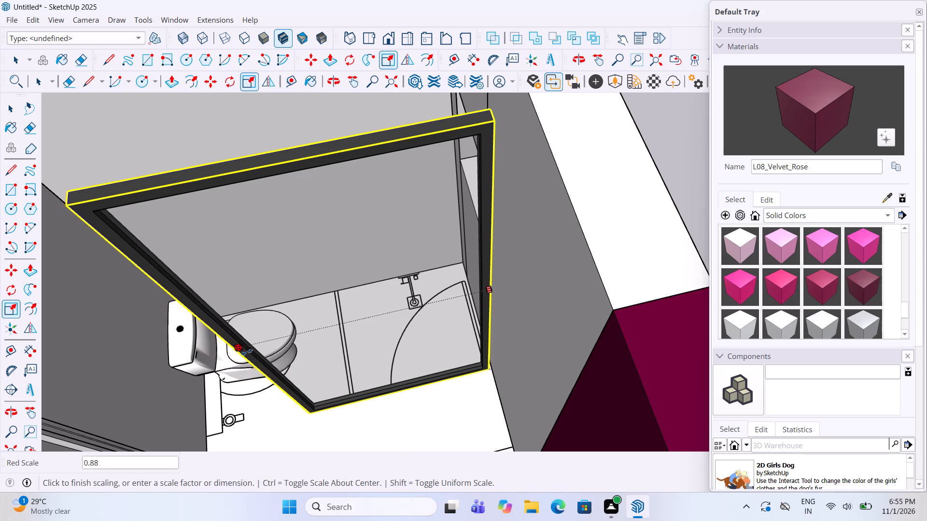
{"action": "left_click_drag", "start_coordinate": [247, 352], "coordinate": [305, 364]}
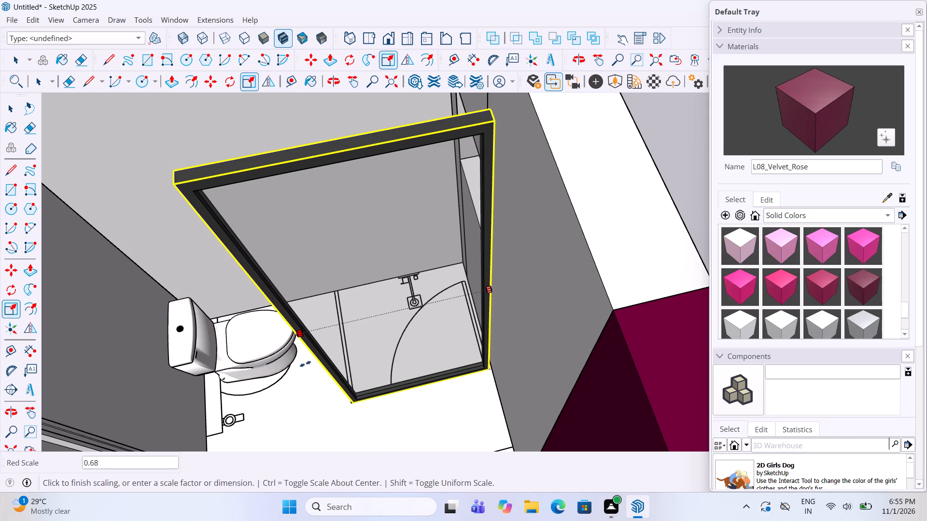
{"action": "left_click_drag", "start_coordinate": [305, 364], "coordinate": [304, 364]}
{"action": "left_click_drag", "start_coordinate": [398, 316], "coordinate": [396, 312]}
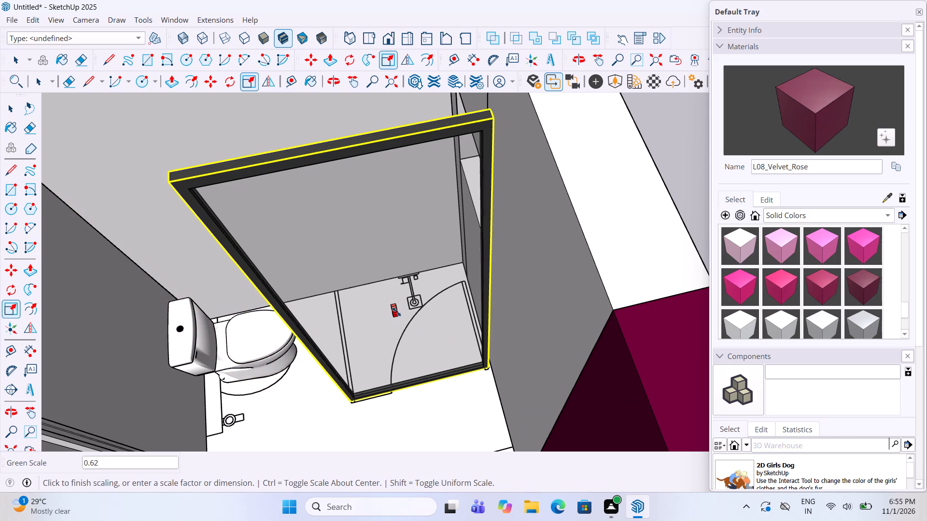
{"action": "left_click_drag", "start_coordinate": [396, 312], "coordinate": [395, 309]}
Move the glass panel about 1 11/16" so its lower corner sits on the outer corner of the shower partition outline.
{"action": "scroll", "coordinate": [387, 411], "scroll_direction": "up", "scroll_amount": 4}
{"action": "key", "text": "m"}
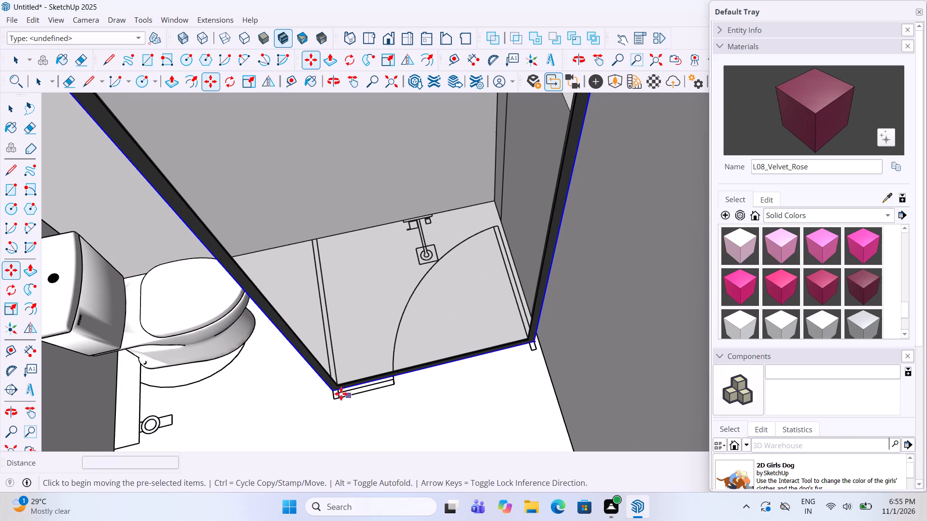
{"action": "left_click", "coordinate": [335, 392]}
{"action": "left_click", "coordinate": [337, 400]}
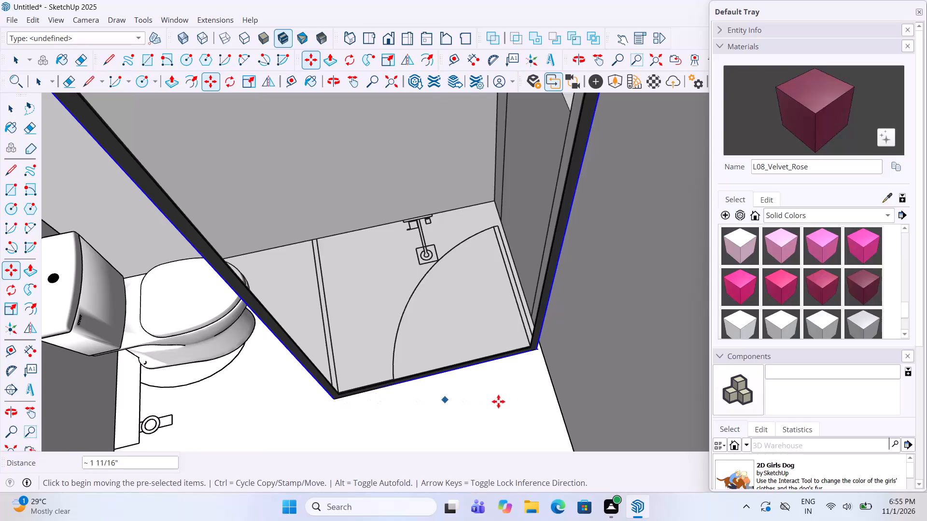
{"action": "key", "text": "space"}
{"action": "scroll", "coordinate": [500, 399], "scroll_direction": "down", "scroll_amount": 5}
{"action": "left_click", "coordinate": [466, 411]}
Stretch the wall-side edge of the shower glass panel slightly towards the bathroom's outer wall.
{"action": "middle_click_drag", "start_coordinate": [365, 332], "coordinate": [324, 317]}
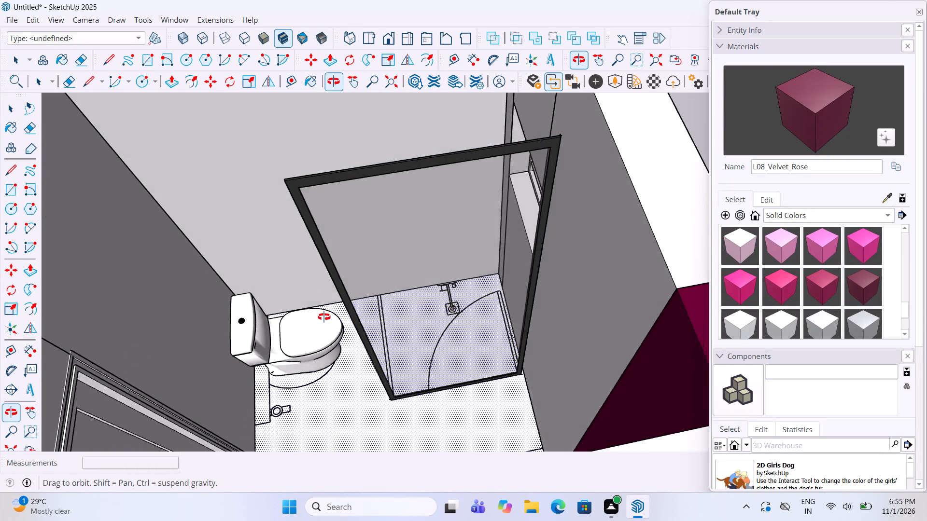
{"action": "middle_click_drag", "start_coordinate": [324, 317], "coordinate": [319, 316]}
{"action": "scroll", "coordinate": [465, 286], "scroll_direction": "up", "scroll_amount": 1}
{"action": "left_click", "coordinate": [456, 289]}
{"action": "key", "text": "s"}
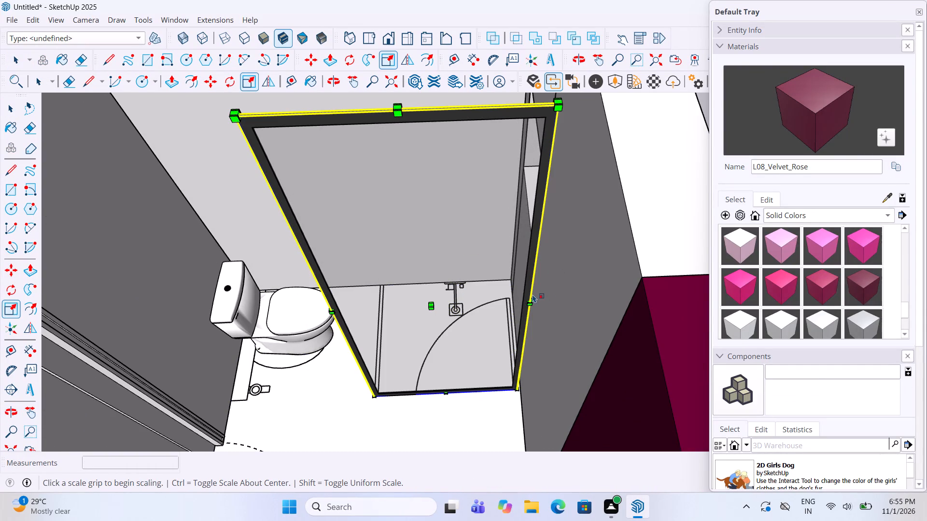
{"action": "scroll", "coordinate": [534, 298], "scroll_direction": "up", "scroll_amount": 7}
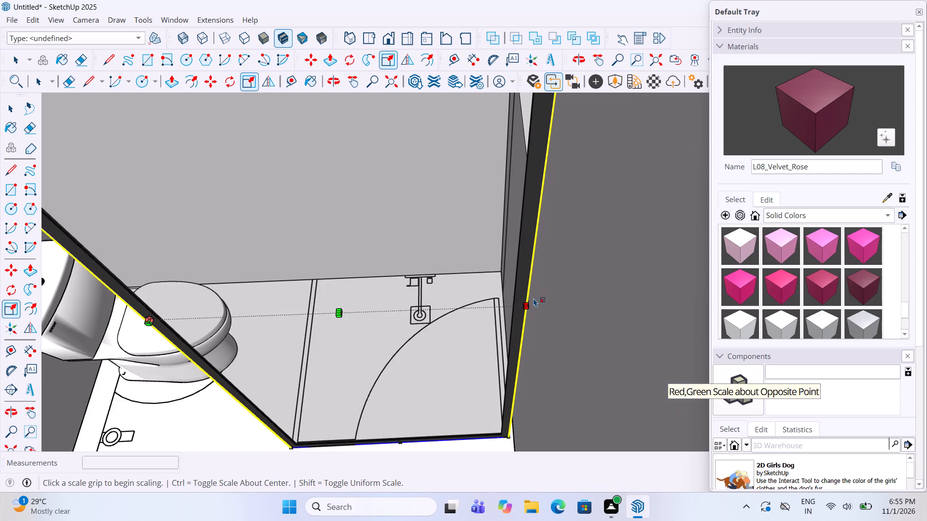
{"action": "scroll", "coordinate": [534, 298], "scroll_direction": "up", "scroll_amount": 3}
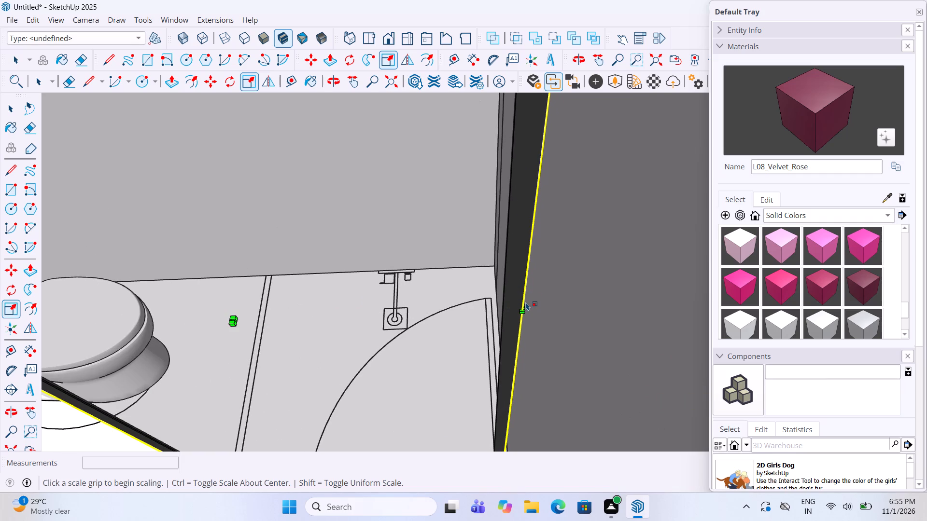
{"action": "left_click", "coordinate": [527, 303]}
{"action": "left_click_drag", "start_coordinate": [526, 303], "coordinate": [535, 303]}
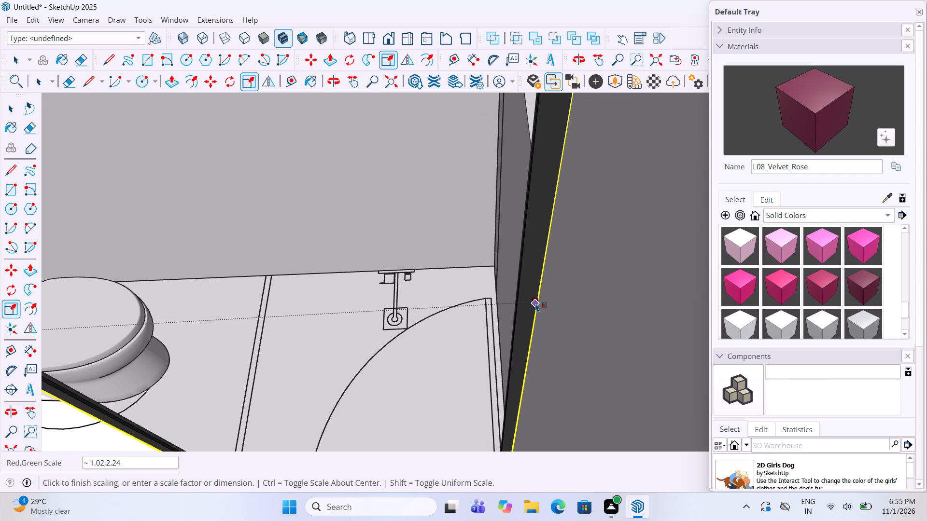
{"action": "left_click_drag", "start_coordinate": [535, 303], "coordinate": [531, 303]}
{"action": "scroll", "coordinate": [541, 289], "scroll_direction": "down", "scroll_amount": 11}
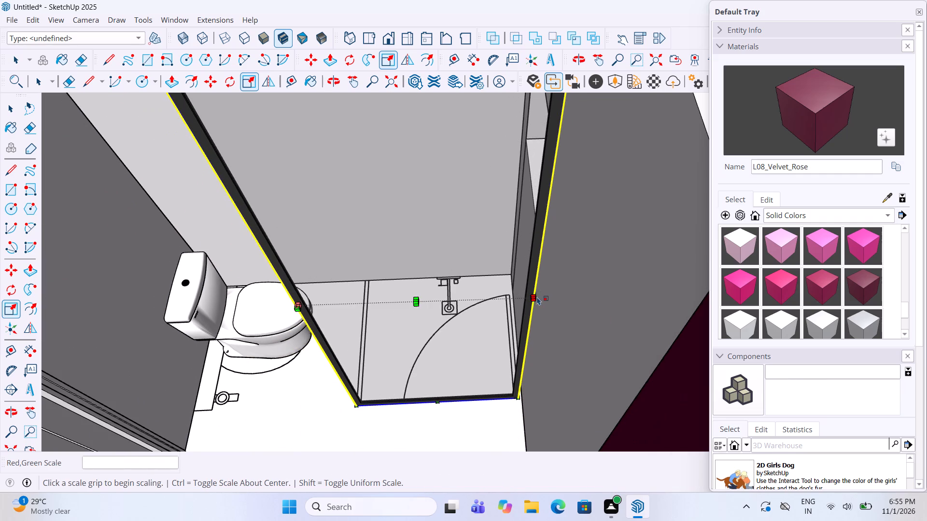
{"action": "left_click", "coordinate": [449, 421]}
{"action": "scroll", "coordinate": [475, 355], "scroll_direction": "down", "scroll_amount": 3}
{"action": "key", "text": "space"}
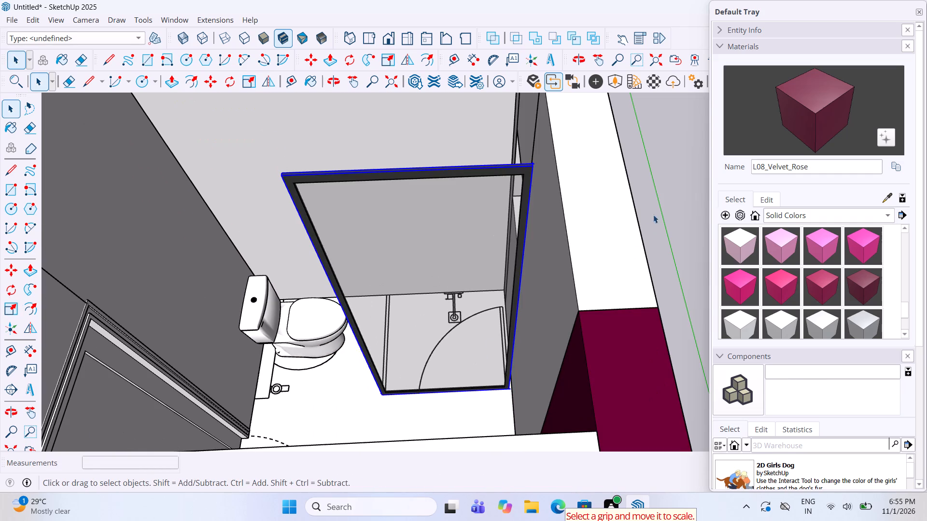
{"action": "left_click", "coordinate": [662, 198]}
Copy the shower glass panel to the open ground outside the house, about 17' 2" away.
{"action": "middle_click_drag", "start_coordinate": [354, 257], "coordinate": [740, 265]}
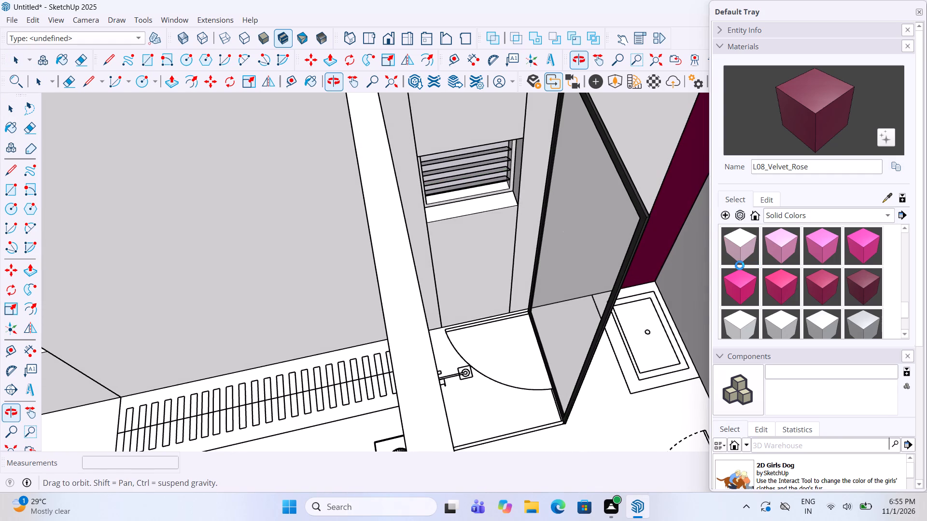
{"action": "middle_click_drag", "start_coordinate": [740, 265], "coordinate": [737, 265]}
{"action": "scroll", "coordinate": [449, 307], "scroll_direction": "down", "scroll_amount": 15}
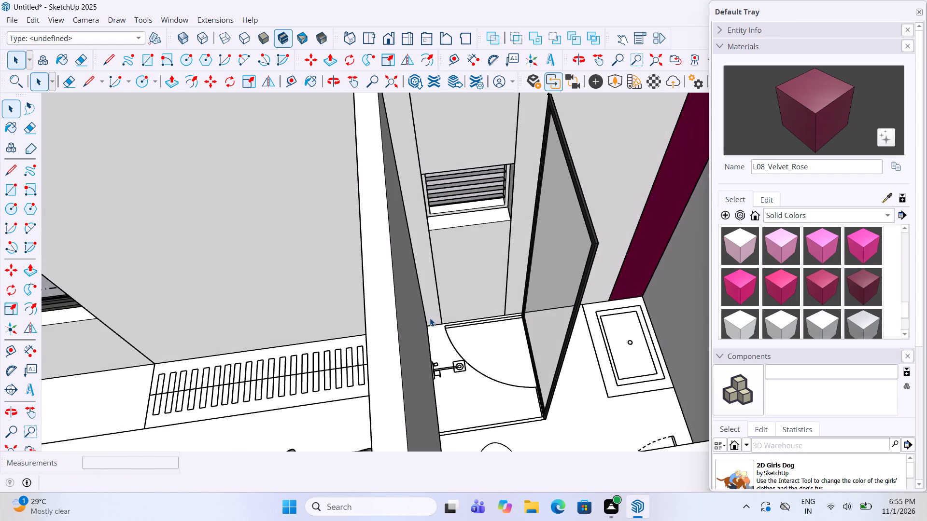
{"action": "scroll", "coordinate": [430, 316], "scroll_direction": "down", "scroll_amount": 6}
{"action": "scroll", "coordinate": [505, 325], "scroll_direction": "up", "scroll_amount": 2}
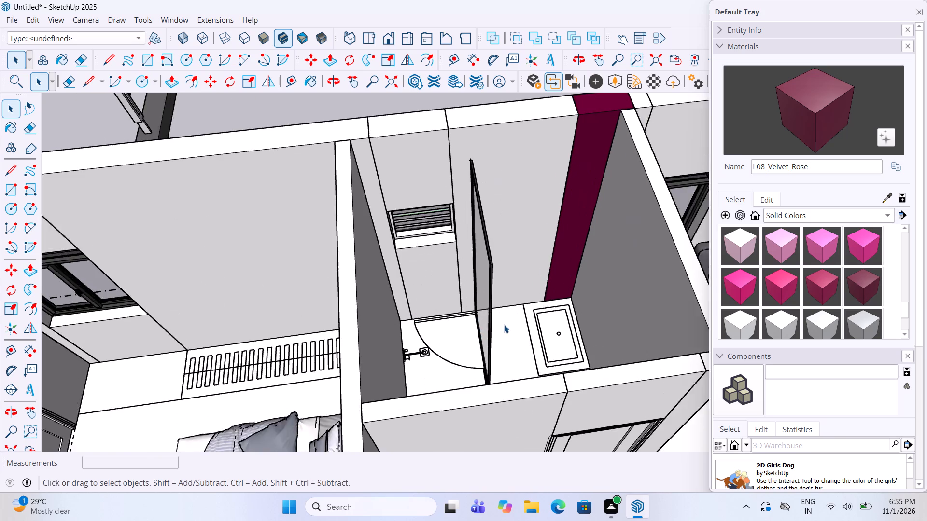
{"action": "scroll", "coordinate": [504, 325], "scroll_direction": "up", "scroll_amount": 2}
{"action": "left_click", "coordinate": [483, 296]}
{"action": "key", "text": "m"}
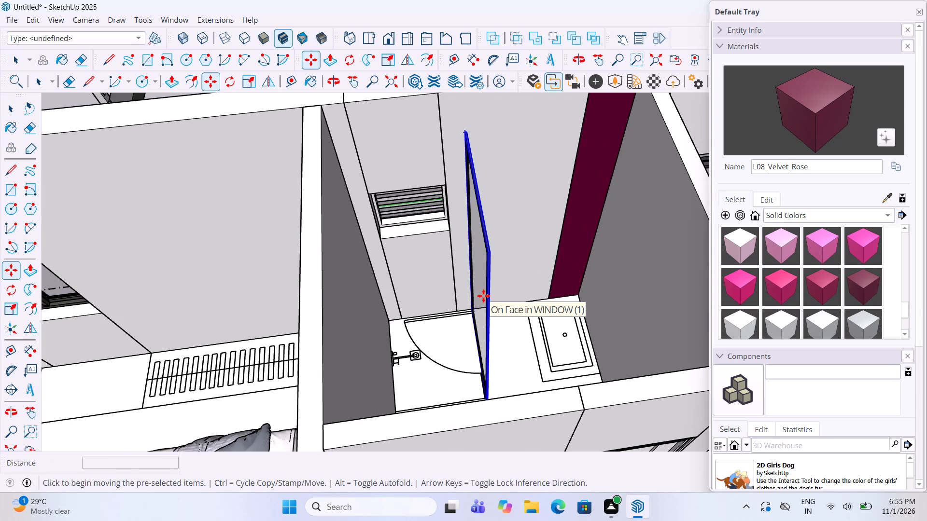
{"action": "left_click", "coordinate": [483, 296], "text": "ctrl"}
{"action": "scroll", "coordinate": [474, 271], "scroll_direction": "down", "scroll_amount": 11}
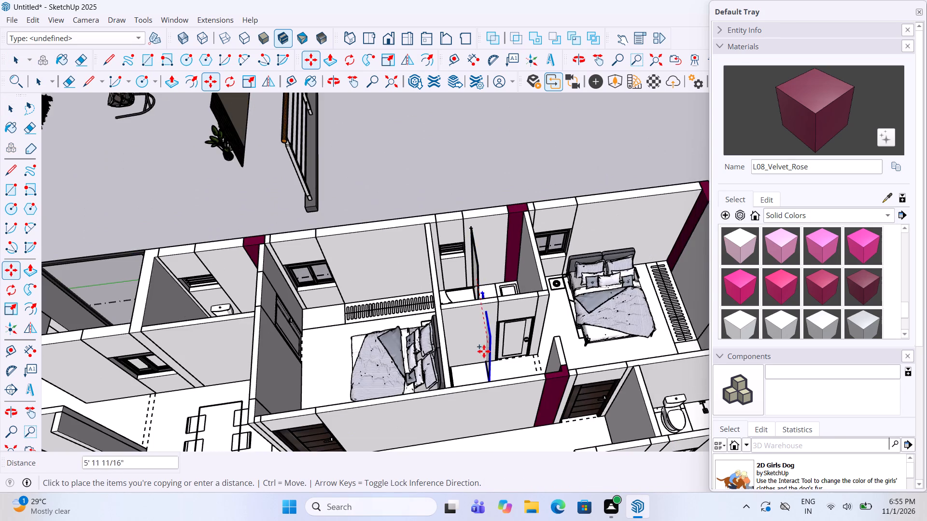
{"action": "scroll", "coordinate": [484, 347], "scroll_direction": "down", "scroll_amount": 4}
{"action": "scroll", "coordinate": [453, 187], "scroll_direction": "up", "scroll_amount": 2}
{"action": "left_click", "coordinate": [428, 191]}
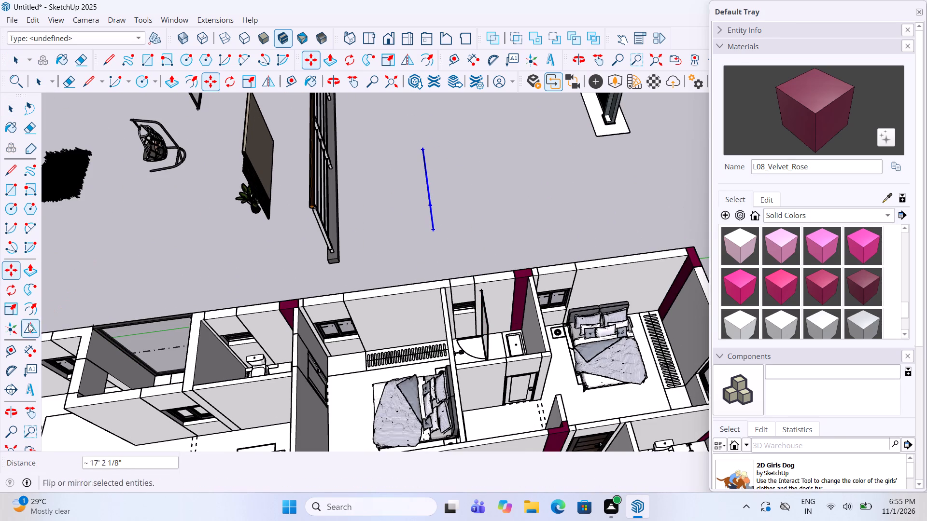
Rotate the copied glass panel about a quarter turn so it runs parallel to the house's long outer wall.
{"action": "left_click", "coordinate": [7, 297]}
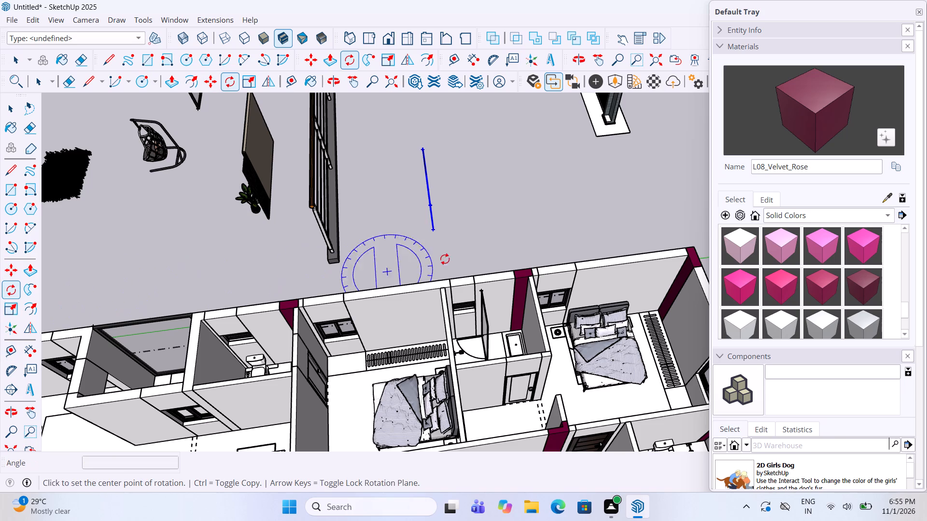
{"action": "left_click", "coordinate": [470, 230]}
{"action": "left_click", "coordinate": [492, 230]}
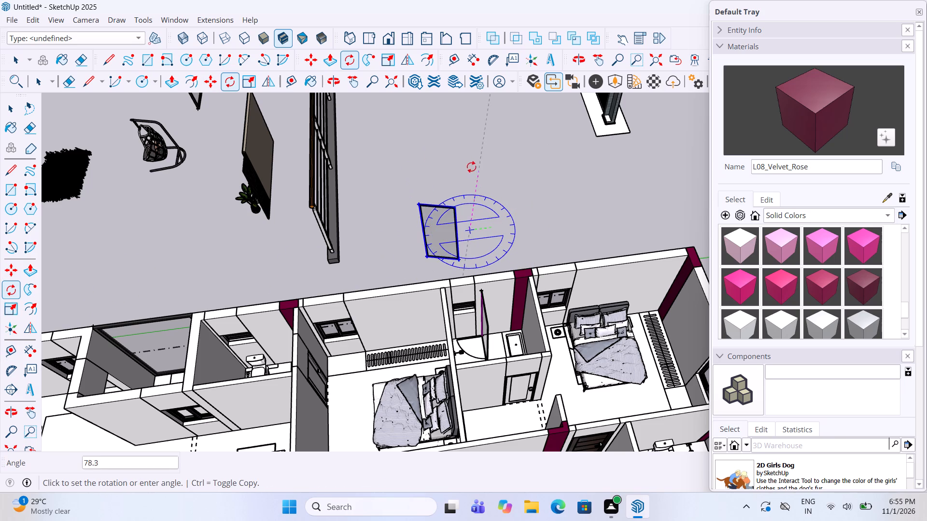
{"action": "left_click", "coordinate": [459, 157]}
Move the rotated glass panel copy into the bathroom, placing its lower corner at the outer corner of the existing shower panel.
{"action": "scroll", "coordinate": [461, 233], "scroll_direction": "up", "scroll_amount": 6}
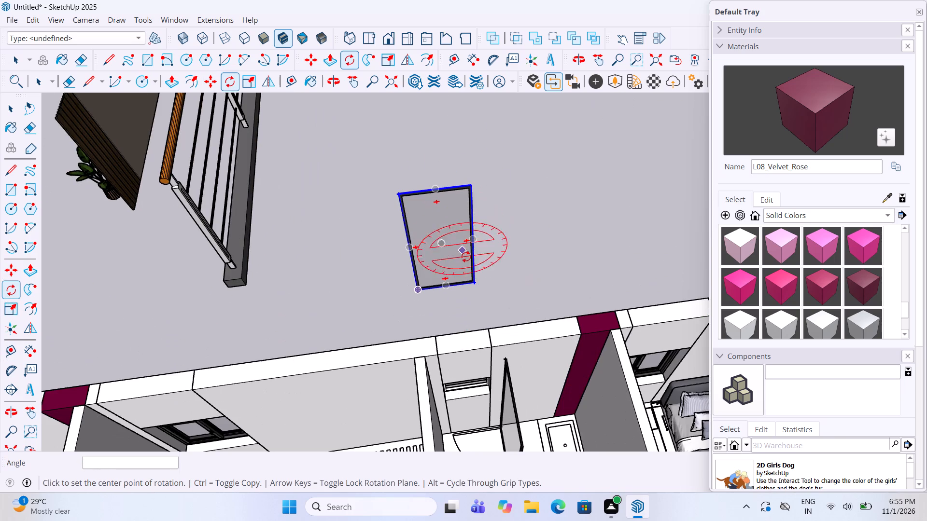
{"action": "key", "text": "m"}
{"action": "left_click", "coordinate": [478, 284]}
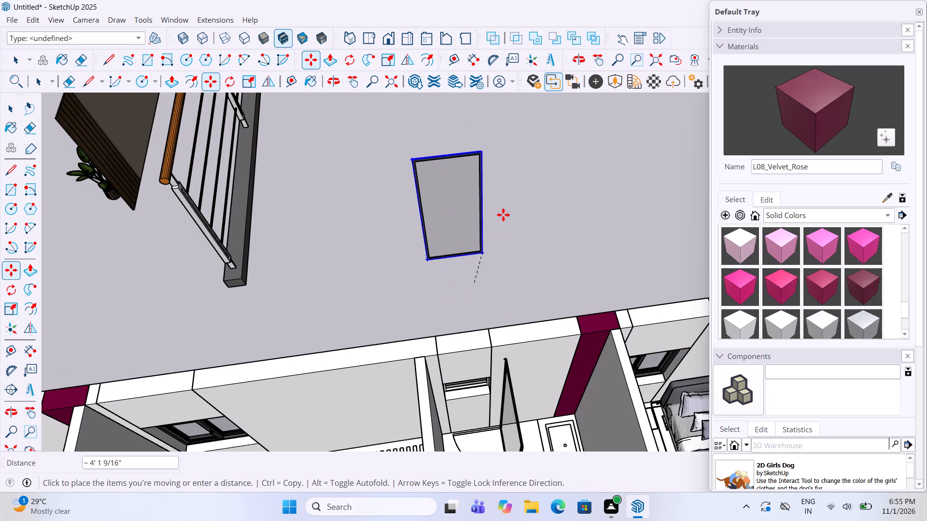
{"action": "scroll", "coordinate": [503, 215], "scroll_direction": "down", "scroll_amount": 6}
{"action": "scroll", "coordinate": [492, 374], "scroll_direction": "up", "scroll_amount": 5}
{"action": "scroll", "coordinate": [522, 315], "scroll_direction": "up", "scroll_amount": 4}
{"action": "middle_click_drag", "start_coordinate": [519, 305], "coordinate": [513, 352]}
{"action": "scroll", "coordinate": [513, 352], "scroll_direction": "up", "scroll_amount": 3}
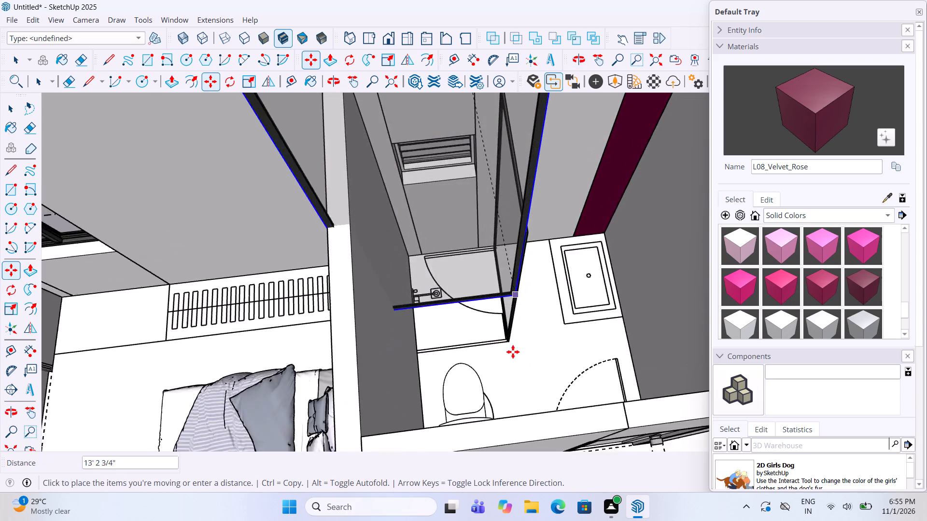
{"action": "scroll", "coordinate": [513, 352], "scroll_direction": "up", "scroll_amount": 12}
{"action": "left_click", "coordinate": [510, 333]}
Scale the copied panel by about 0.90, -0.41 in red and green so its far edge meets the bathroom wall.
{"action": "scroll", "coordinate": [510, 333], "scroll_direction": "down", "scroll_amount": 5}
{"action": "key", "text": "s"}
{"action": "scroll", "coordinate": [508, 333], "scroll_direction": "down", "scroll_amount": 3}
{"action": "middle_click_drag", "start_coordinate": [494, 324], "coordinate": [481, 316]}
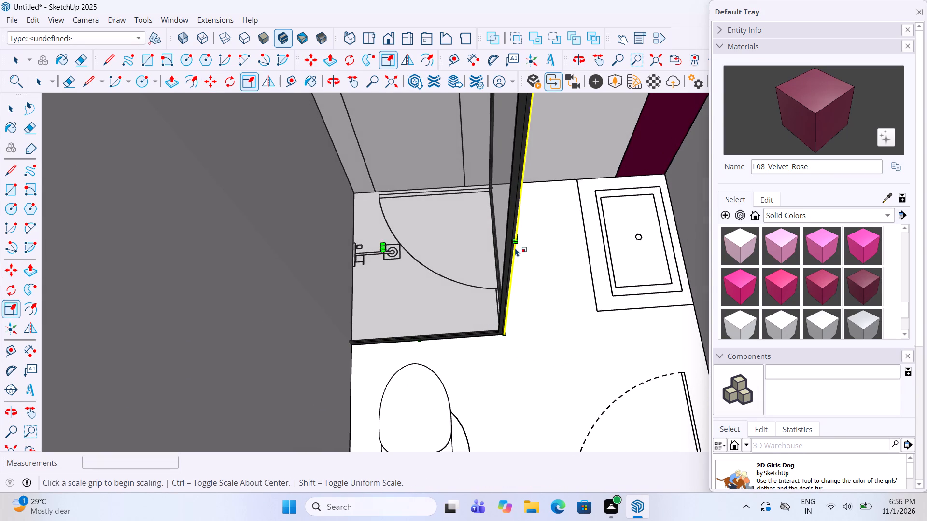
{"action": "left_click_drag", "start_coordinate": [254, 257], "coordinate": [267, 257]}
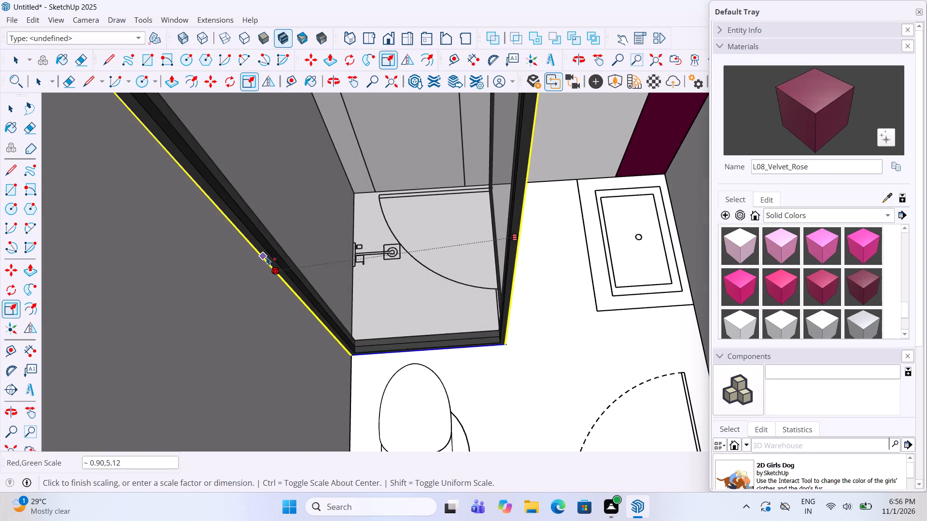
{"action": "left_click_drag", "start_coordinate": [267, 257], "coordinate": [284, 253]}
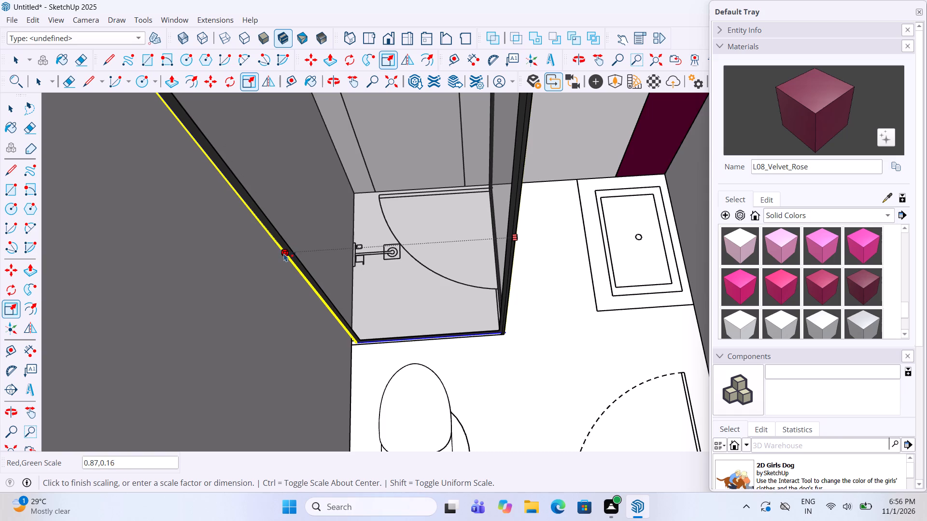
{"action": "left_click_drag", "start_coordinate": [284, 253], "coordinate": [279, 254]}
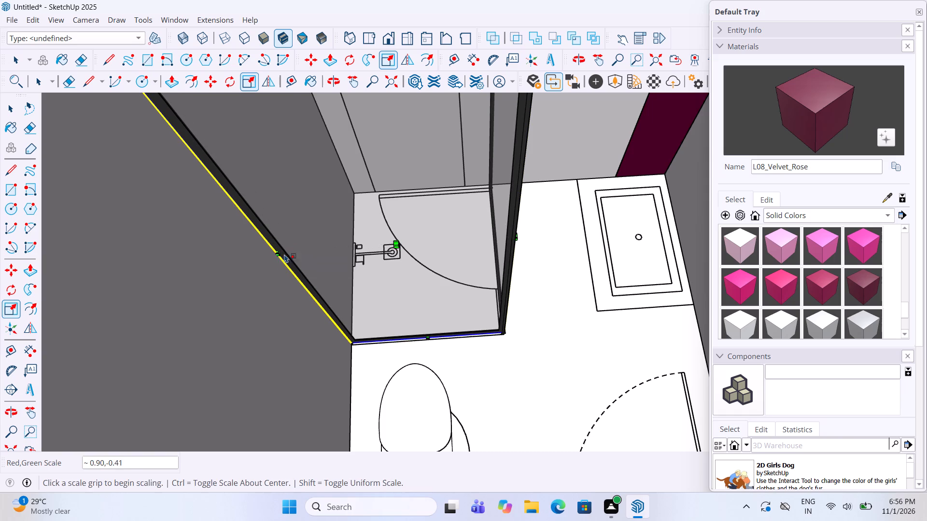
{"action": "key", "text": "space"}
{"action": "left_click", "coordinate": [529, 349]}
Move the toilet-side glass panel slightly outward onto the front line of the shower partition outline.
{"action": "scroll", "coordinate": [469, 327], "scroll_direction": "up", "scroll_amount": 5}
{"action": "scroll", "coordinate": [469, 327], "scroll_direction": "down", "scroll_amount": 3}
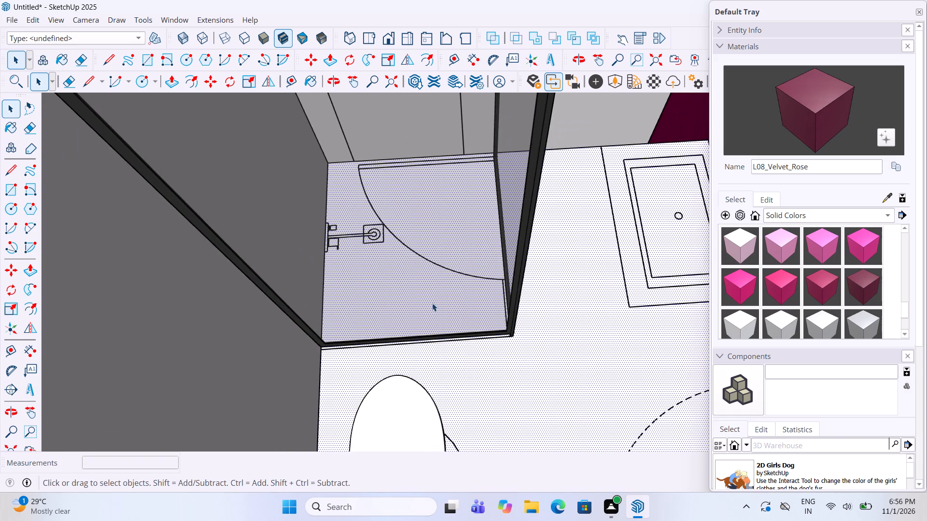
{"action": "left_click", "coordinate": [421, 294]}
{"action": "scroll", "coordinate": [491, 319], "scroll_direction": "up", "scroll_amount": 10}
{"action": "left_click_drag", "start_coordinate": [544, 346], "coordinate": [542, 351]}
{"action": "key", "text": "comma"}
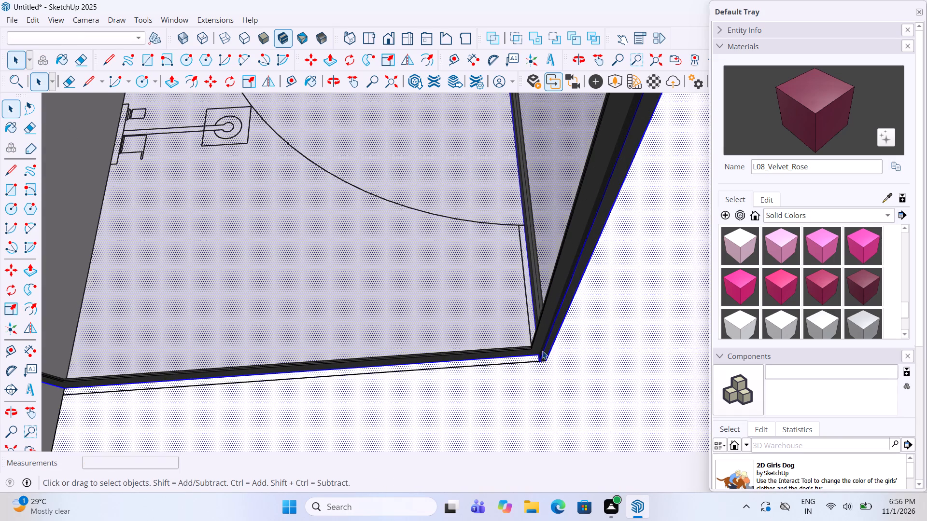
{"action": "key", "text": "space"}
{"action": "left_click", "coordinate": [480, 314]}
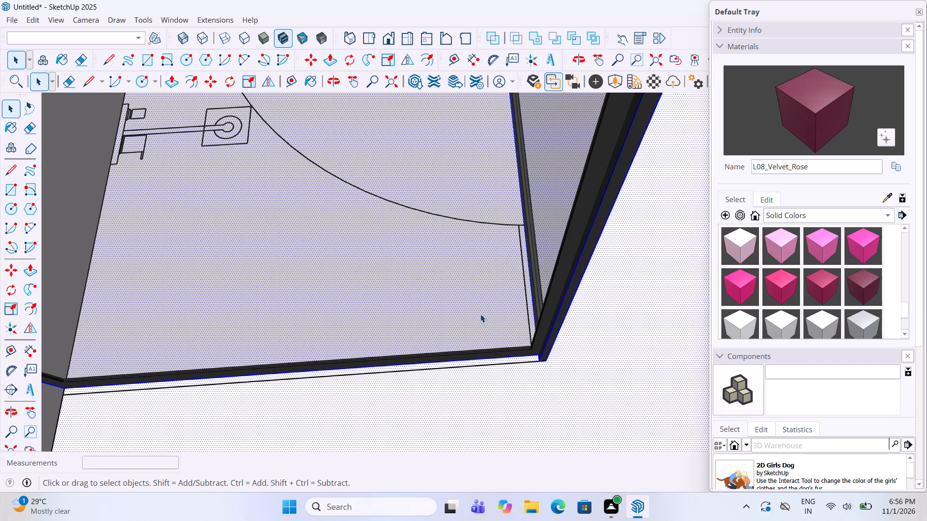
{"action": "key", "text": "m"}
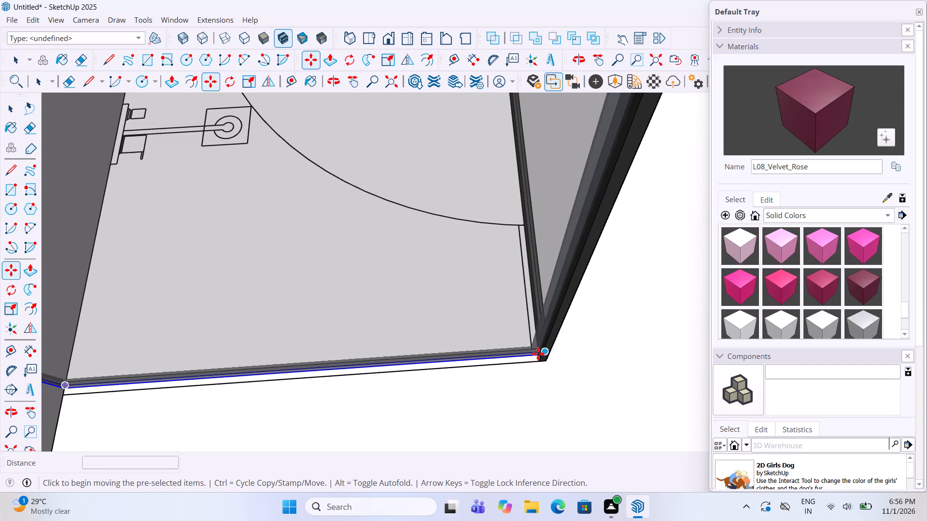
{"action": "scroll", "coordinate": [538, 354], "scroll_direction": "up", "scroll_amount": 6}
{"action": "left_click_drag", "start_coordinate": [536, 356], "coordinate": [537, 367]}
{"action": "key", "text": "space"}
{"action": "left_click", "coordinate": [596, 410]}
Examine from several angles how the two shower glass panels meet each other and the bathroom wall.
{"action": "scroll", "coordinate": [585, 357], "scroll_direction": "down", "scroll_amount": 7}
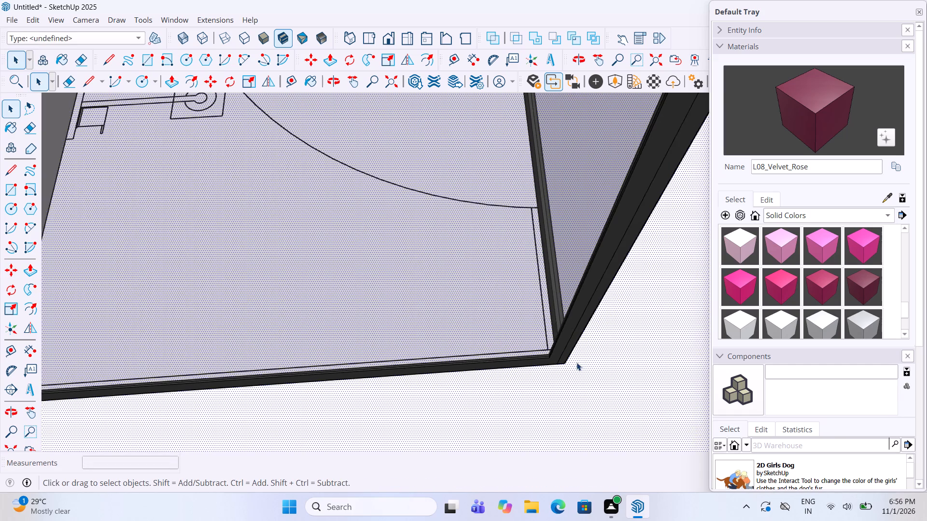
{"action": "scroll", "coordinate": [576, 362], "scroll_direction": "down", "scroll_amount": 20}
{"action": "scroll", "coordinate": [576, 362], "scroll_direction": "down", "scroll_amount": 6}
{"action": "left_click", "coordinate": [563, 169]}
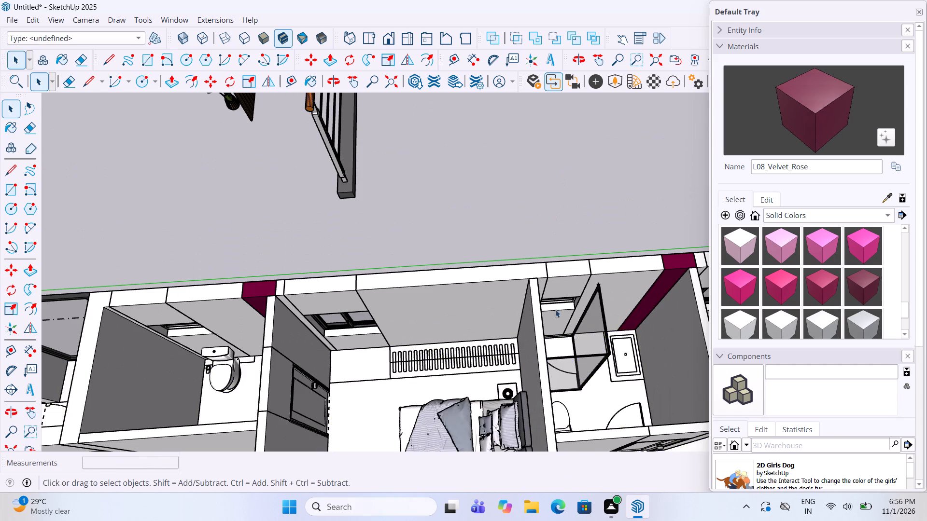
{"action": "middle_click_drag", "start_coordinate": [559, 335], "coordinate": [627, 342]}
{"action": "scroll", "coordinate": [625, 339], "scroll_direction": "up", "scroll_amount": 9}
{"action": "scroll", "coordinate": [591, 300], "scroll_direction": "up", "scroll_amount": 6}
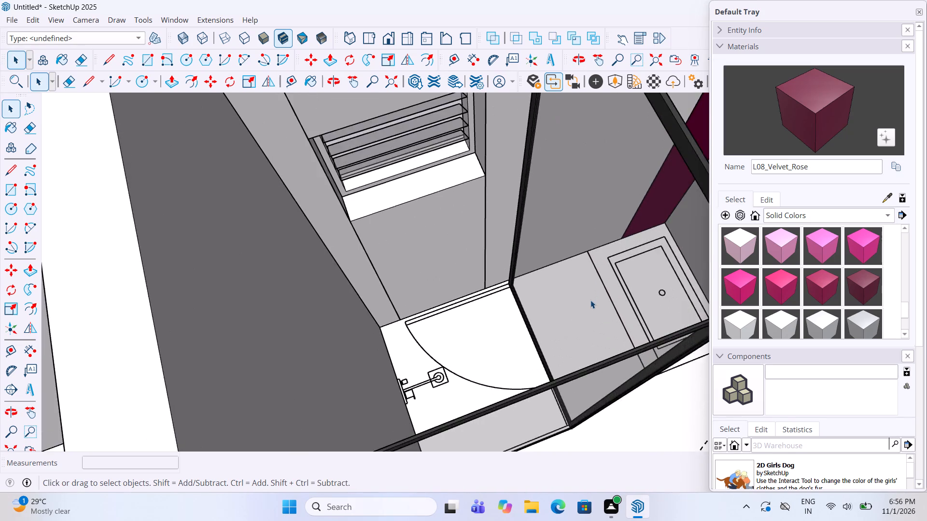
{"action": "scroll", "coordinate": [590, 300], "scroll_direction": "up", "scroll_amount": 5}
{"action": "scroll", "coordinate": [580, 300], "scroll_direction": "down", "scroll_amount": 5}
{"action": "scroll", "coordinate": [606, 380], "scroll_direction": "down", "scroll_amount": 1}
{"action": "middle_click_drag", "start_coordinate": [605, 380], "coordinate": [425, 298]}
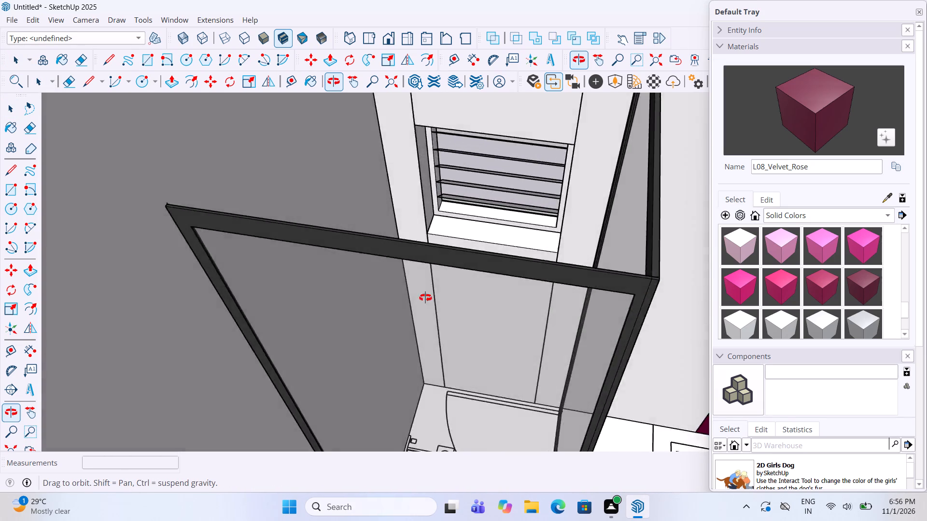
{"action": "middle_click_drag", "start_coordinate": [425, 298], "coordinate": [376, 288]}
{"action": "scroll", "coordinate": [549, 237], "scroll_direction": "down", "scroll_amount": 6}
{"action": "scroll", "coordinate": [576, 289], "scroll_direction": "down", "scroll_amount": 5}
{"action": "scroll", "coordinate": [551, 426], "scroll_direction": "up", "scroll_amount": 5}
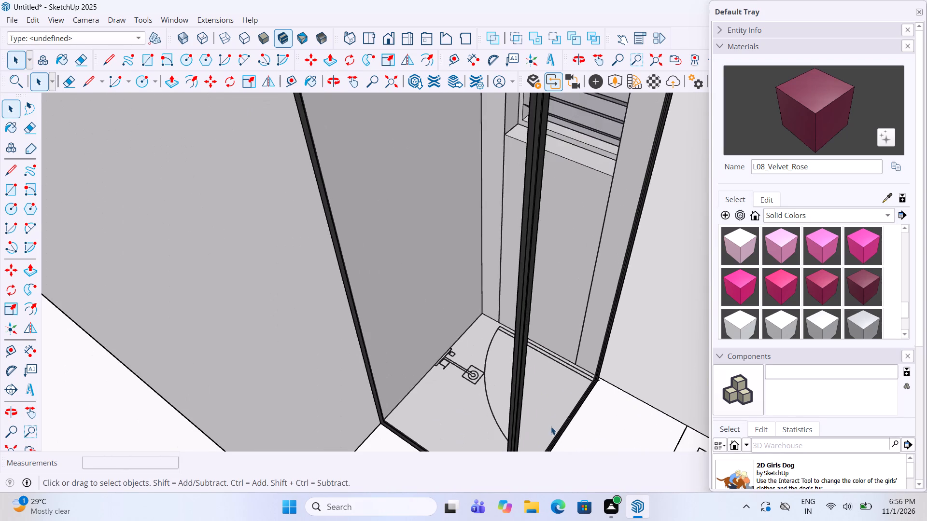
{"action": "middle_click_drag", "start_coordinate": [558, 432], "coordinate": [705, 502]}
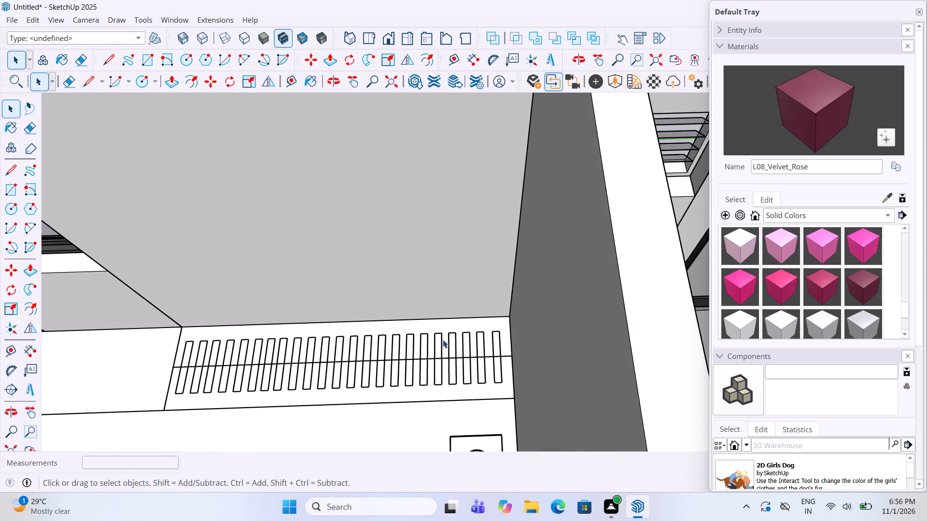
Thicken the washbasin-side shower glass panel towards the shower with a green scale of 2.00.
{"action": "scroll", "coordinate": [443, 340], "scroll_direction": "down", "scroll_amount": 11}
{"action": "scroll", "coordinate": [532, 369], "scroll_direction": "up", "scroll_amount": 5}
{"action": "middle_click_drag", "start_coordinate": [541, 344], "coordinate": [626, 405]}
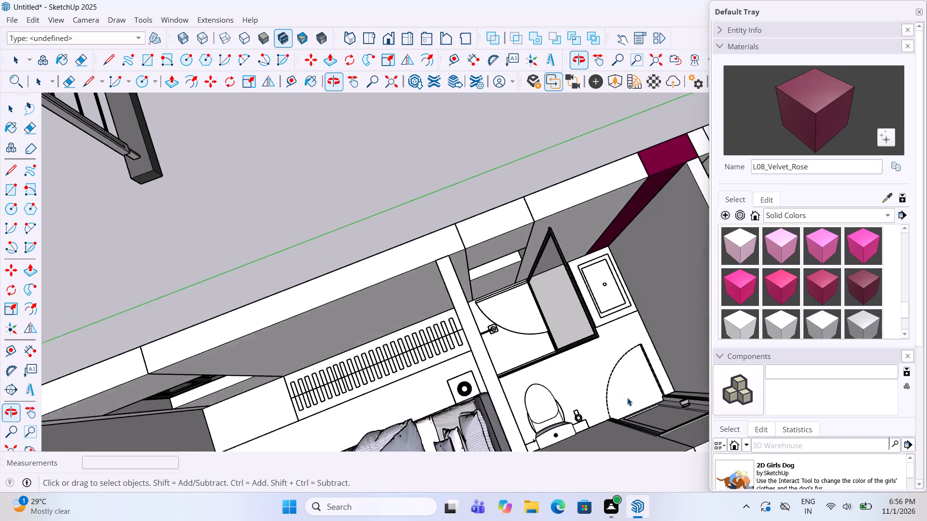
{"action": "scroll", "coordinate": [567, 340], "scroll_direction": "up", "scroll_amount": 10}
{"action": "left_click", "coordinate": [555, 317]}
{"action": "scroll", "coordinate": [555, 317], "scroll_direction": "up", "scroll_amount": 4}
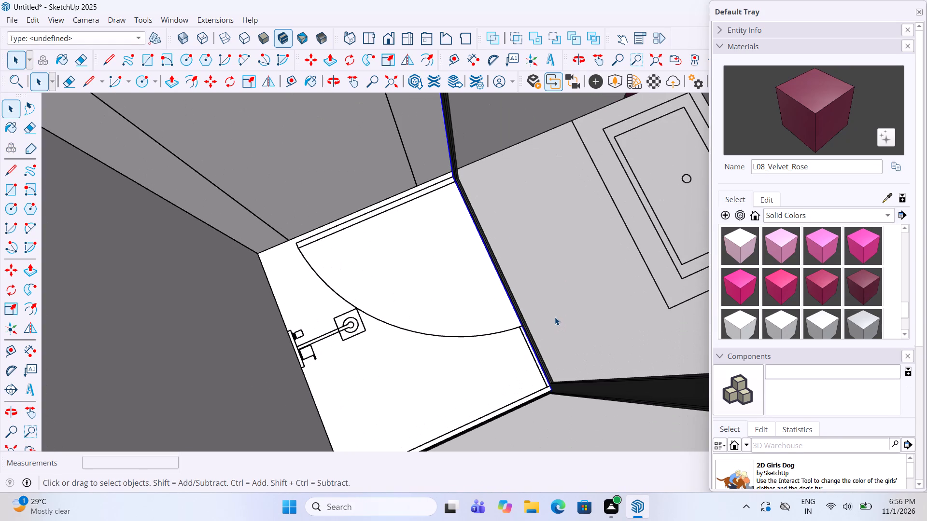
{"action": "key", "text": "s"}
{"action": "scroll", "coordinate": [553, 301], "scroll_direction": "up", "scroll_amount": 2}
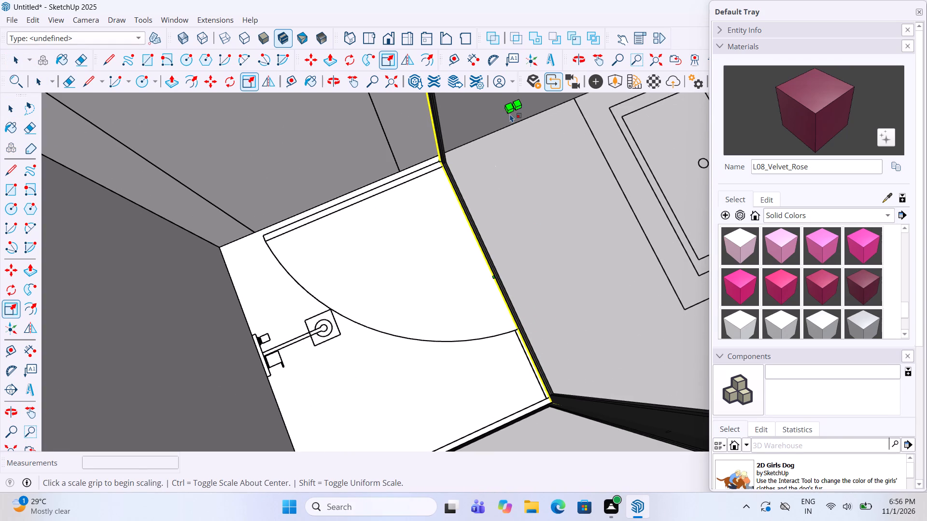
{"action": "left_click_drag", "start_coordinate": [510, 109], "coordinate": [506, 109]}
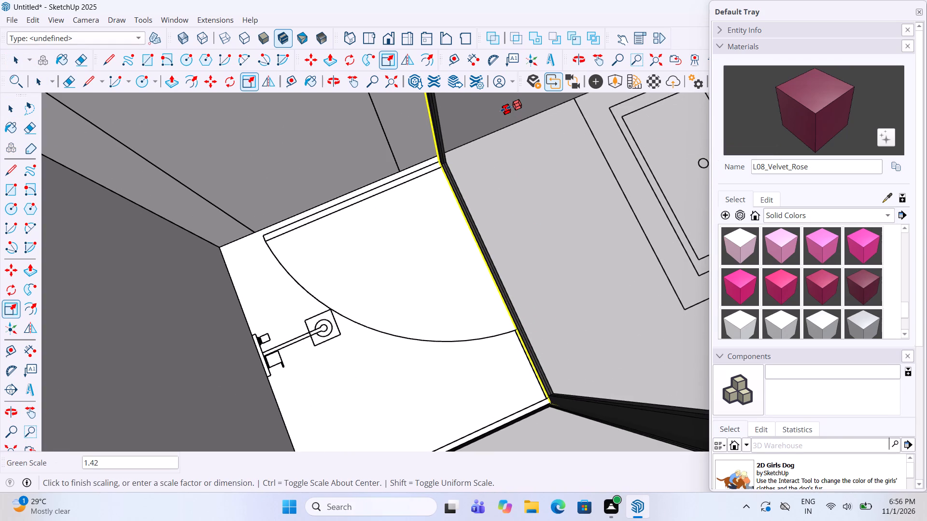
{"action": "left_click_drag", "start_coordinate": [506, 109], "coordinate": [502, 108]}
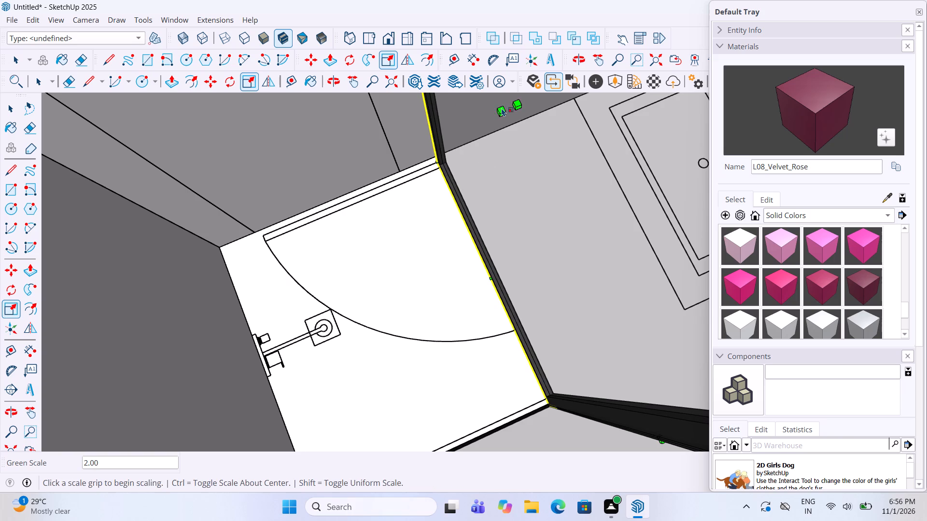
{"action": "key", "text": "space"}
{"action": "left_click", "coordinate": [430, 303]}
Scale the toilet-side shower glass panel across its thickness, inward towards the shower area.
{"action": "scroll", "coordinate": [461, 257], "scroll_direction": "down", "scroll_amount": 5}
{"action": "middle_click_drag", "start_coordinate": [491, 365], "coordinate": [567, 353]}
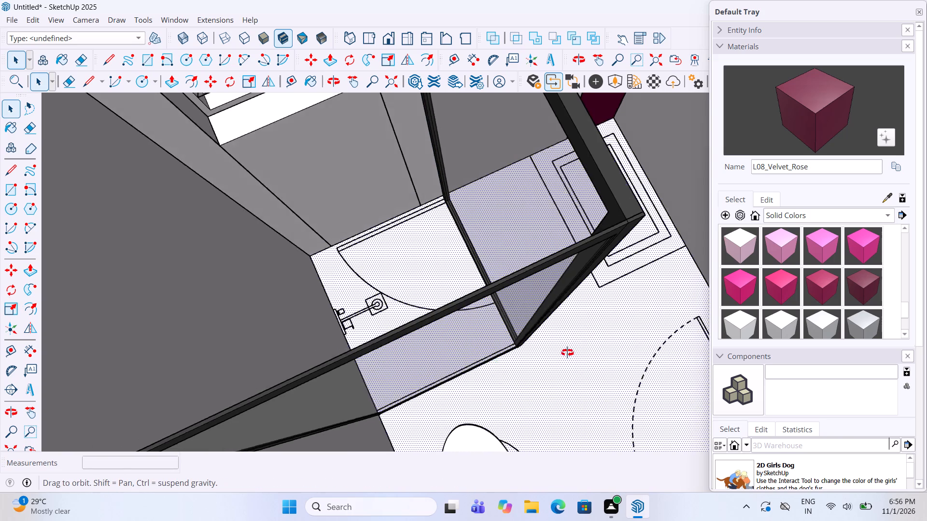
{"action": "middle_click_drag", "start_coordinate": [567, 353], "coordinate": [778, 350]}
{"action": "left_click", "coordinate": [651, 316]}
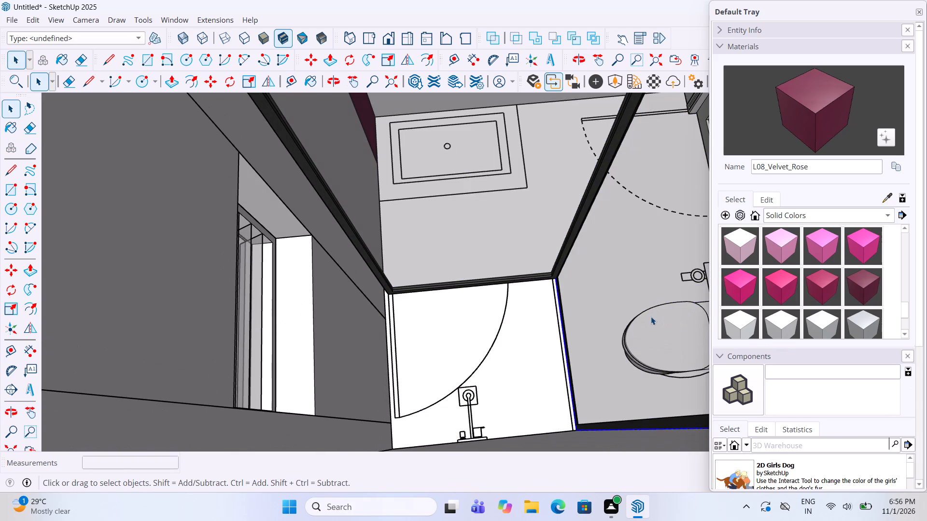
{"action": "key", "text": "s"}
{"action": "scroll", "coordinate": [611, 298], "scroll_direction": "up", "scroll_amount": 4}
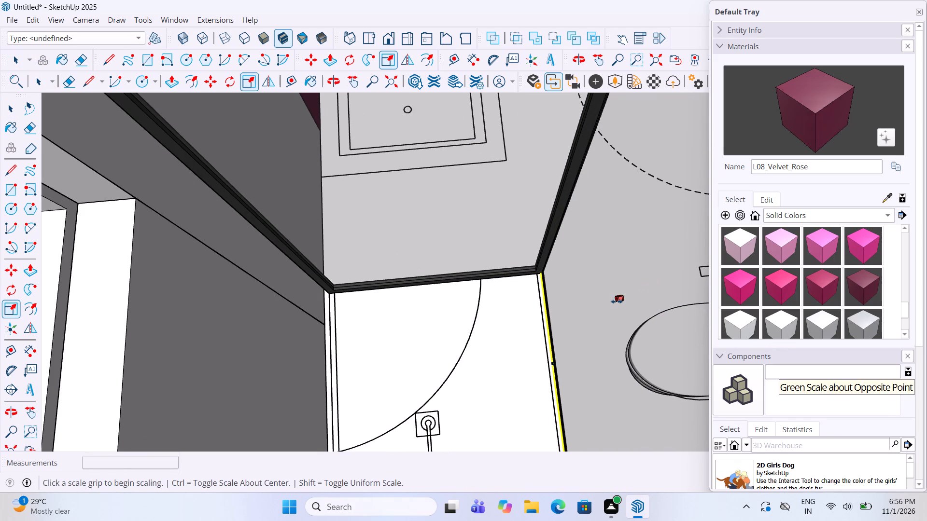
{"action": "left_click_drag", "start_coordinate": [624, 298], "coordinate": [617, 298]}
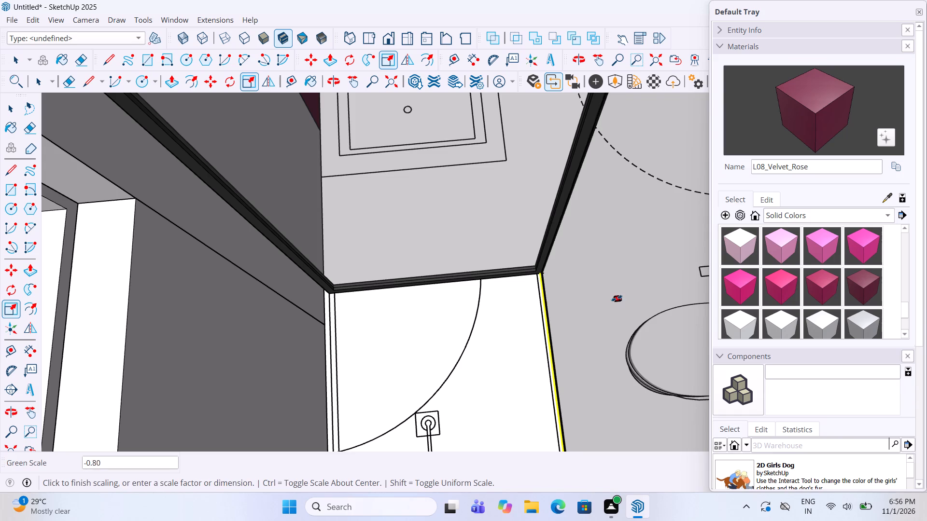
{"action": "left_click_drag", "start_coordinate": [617, 298], "coordinate": [612, 298]}
{"action": "key", "text": "space"}
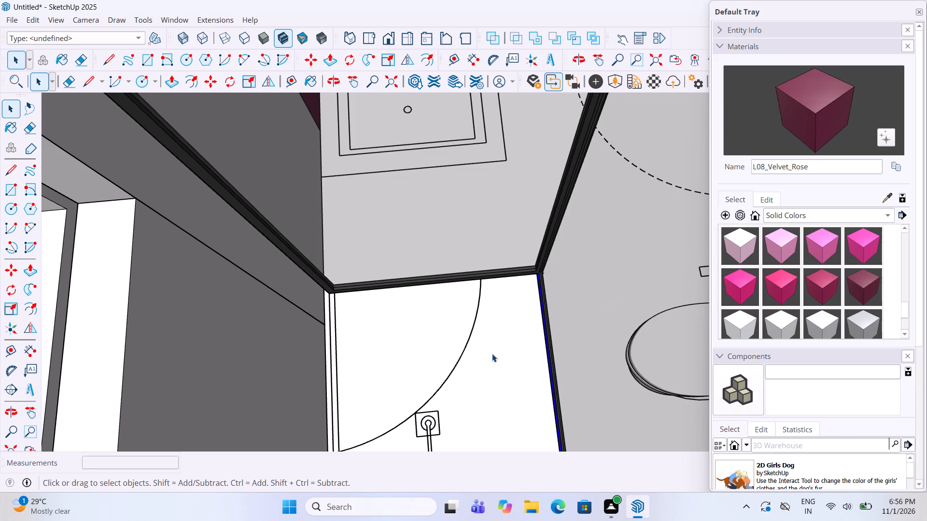
{"action": "left_click", "coordinate": [492, 354]}
Examine the bathrooms and bedrooms across the whole house model around the new shower enclosure.
{"action": "scroll", "coordinate": [486, 354], "scroll_direction": "down", "scroll_amount": 16}
{"action": "left_click", "coordinate": [282, 289]}
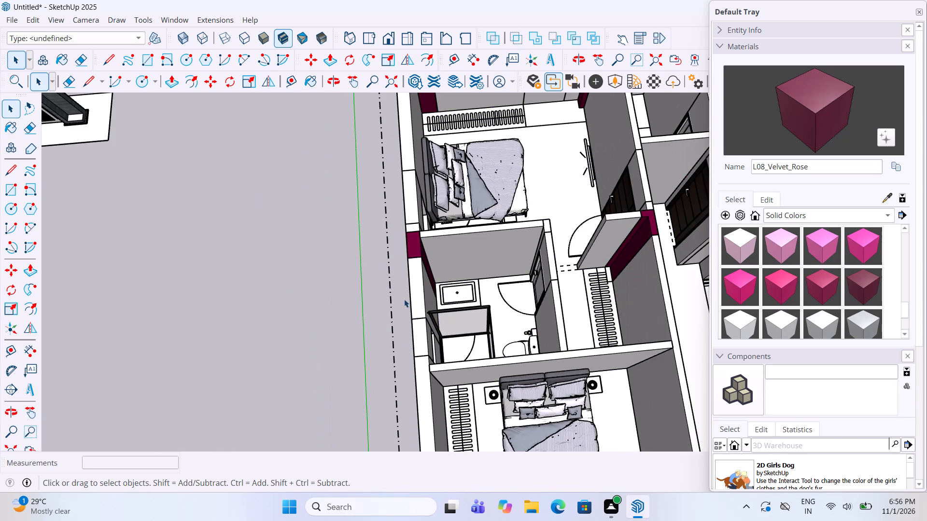
{"action": "middle_click_drag", "start_coordinate": [402, 299], "coordinate": [0, 304]}
{"action": "scroll", "coordinate": [528, 165], "scroll_direction": "down", "scroll_amount": 6}
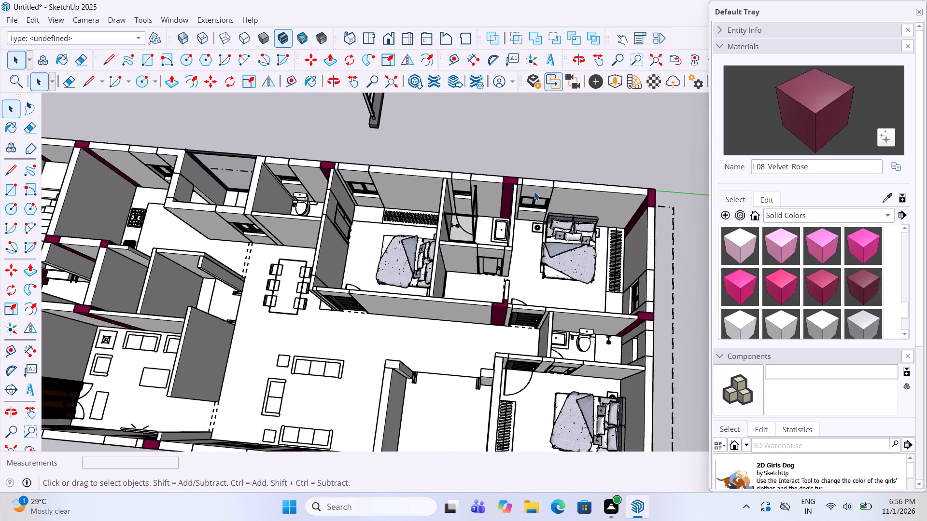
{"action": "scroll", "coordinate": [534, 192], "scroll_direction": "down", "scroll_amount": 2}
{"action": "scroll", "coordinate": [287, 138], "scroll_direction": "up", "scroll_amount": 5}
{"action": "middle_click_drag", "start_coordinate": [339, 188], "coordinate": [446, 201]}
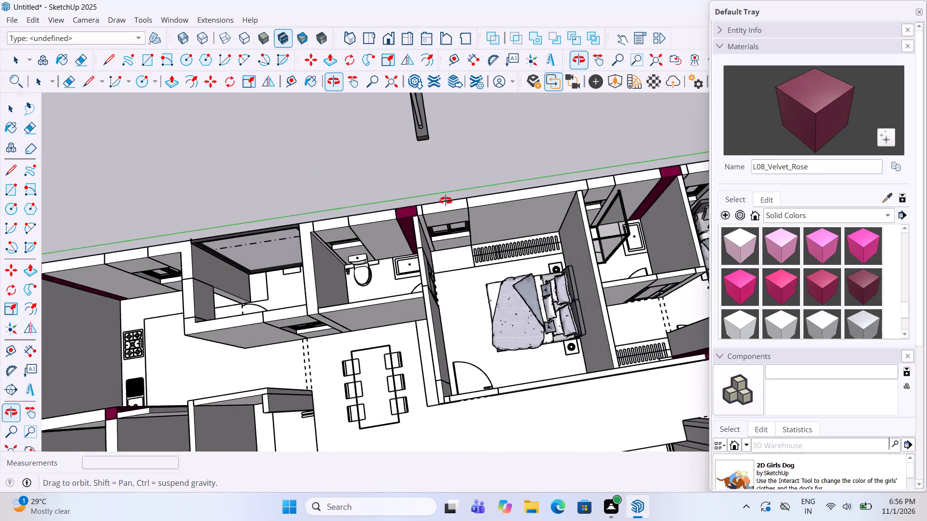
{"action": "middle_click_drag", "start_coordinate": [446, 201], "coordinate": [506, 198]}
{"action": "middle_click_drag", "start_coordinate": [506, 204], "coordinate": [509, 248]}
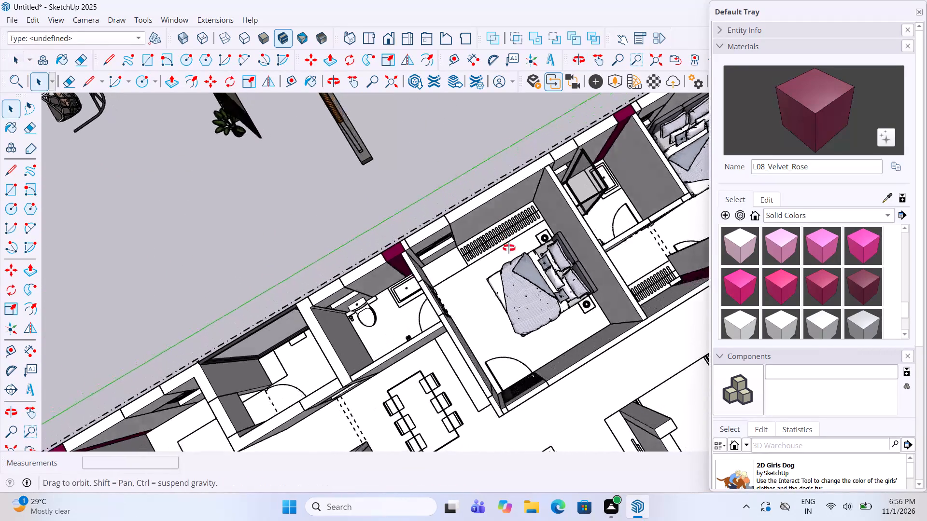
{"action": "middle_click_drag", "start_coordinate": [509, 248], "coordinate": [419, 189]}
{"action": "scroll", "coordinate": [430, 197], "scroll_direction": "down", "scroll_amount": 7}
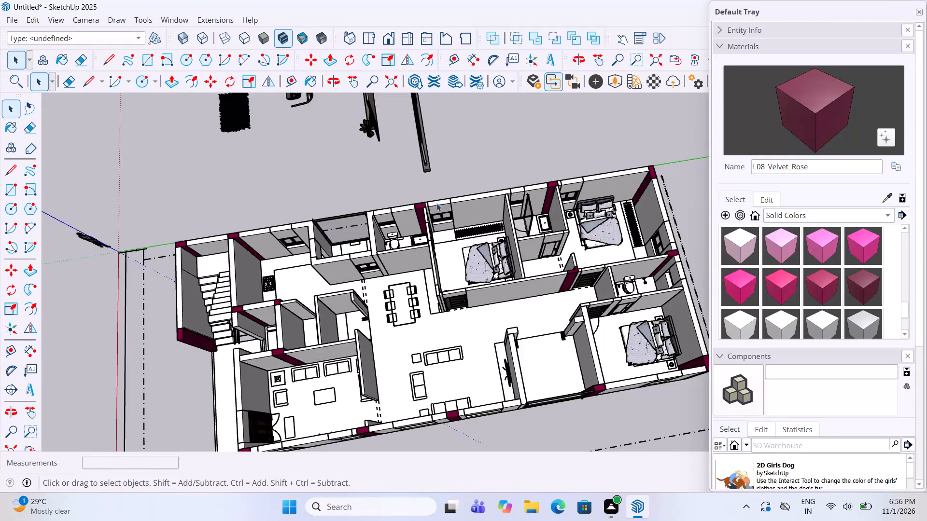
{"action": "scroll", "coordinate": [442, 219], "scroll_direction": "down", "scroll_amount": 6}
{"action": "scroll", "coordinate": [569, 282], "scroll_direction": "up", "scroll_amount": 11}
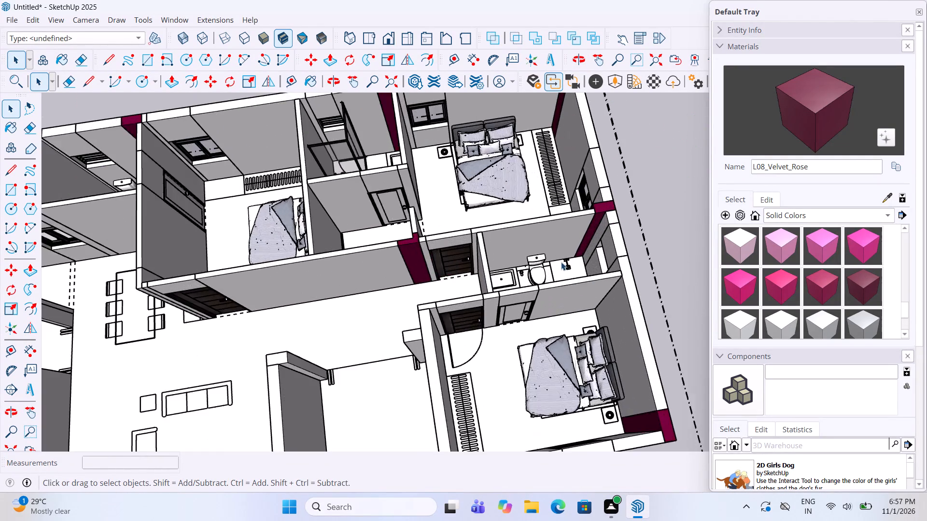
{"action": "scroll", "coordinate": [561, 262], "scroll_direction": "up", "scroll_amount": 10}
{"action": "middle_click_drag", "start_coordinate": [561, 262], "coordinate": [545, 291]}
{"action": "scroll", "coordinate": [545, 291], "scroll_direction": "down", "scroll_amount": 18}
{"action": "scroll", "coordinate": [545, 291], "scroll_direction": "down", "scroll_amount": 6}
{"action": "scroll", "coordinate": [459, 273], "scroll_direction": "up", "scroll_amount": 2}
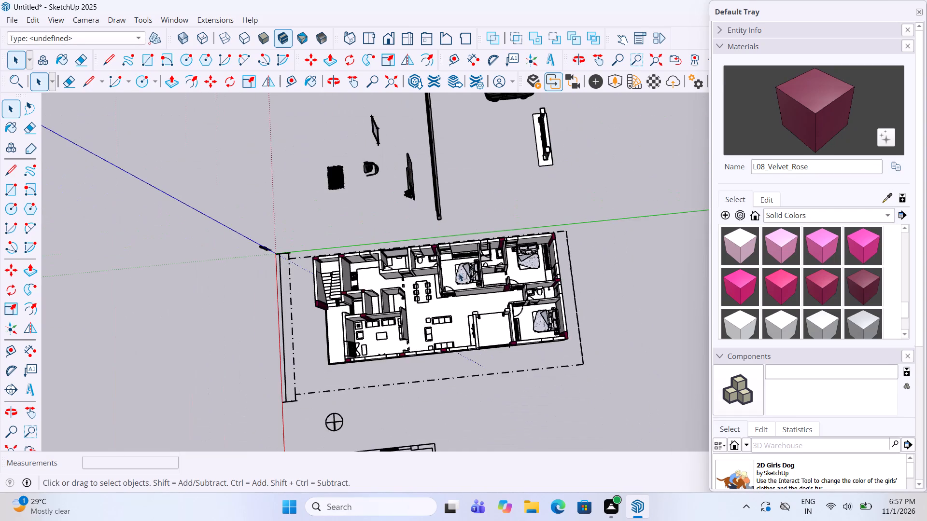
Copy the washbasin-side shower glass panel about 20' 6" into the other bathroom, placing it between the toilet and the shower.
{"action": "scroll", "coordinate": [459, 273], "scroll_direction": "up", "scroll_amount": 2}
{"action": "scroll", "coordinate": [507, 235], "scroll_direction": "up", "scroll_amount": 12}
{"action": "left_click", "coordinate": [497, 257]}
{"action": "scroll", "coordinate": [507, 274], "scroll_direction": "up", "scroll_amount": 5}
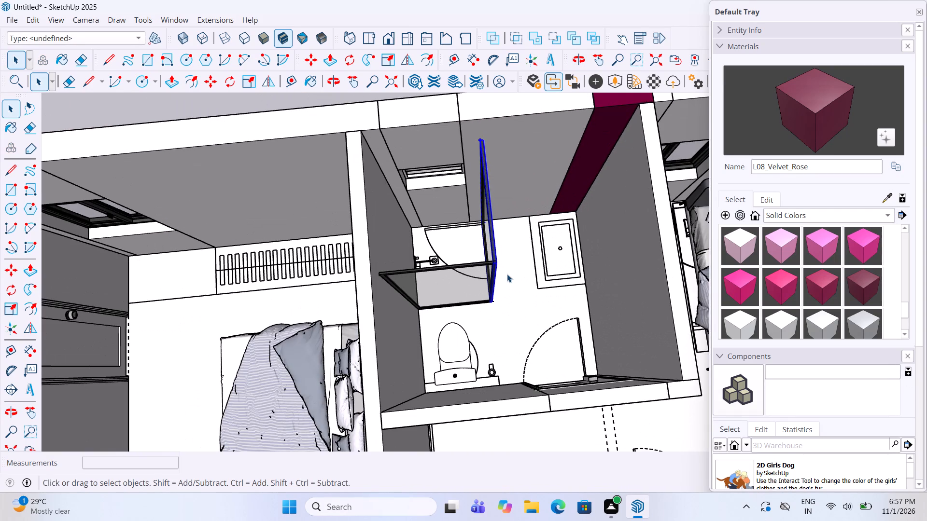
{"action": "left_click", "coordinate": [507, 274]}
{"action": "key", "text": "m"}
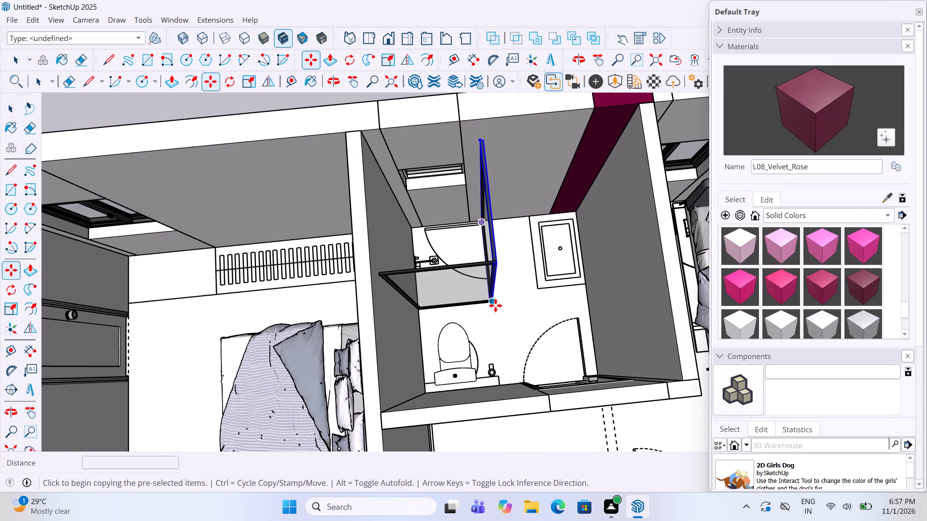
{"action": "left_click", "coordinate": [495, 305]}
{"action": "scroll", "coordinate": [483, 276], "scroll_direction": "down", "scroll_amount": 16}
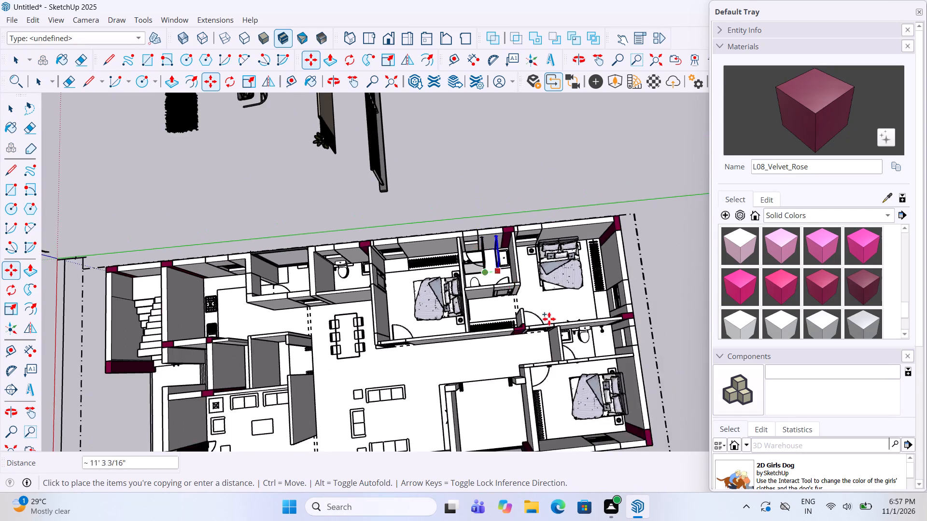
{"action": "scroll", "coordinate": [579, 344], "scroll_direction": "up", "scroll_amount": 19}
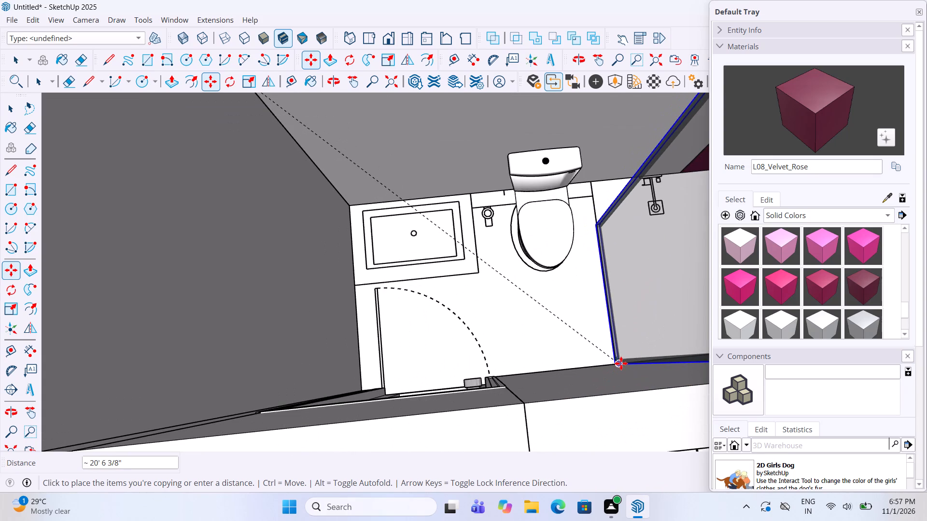
{"action": "left_click", "coordinate": [620, 361]}
Stretch the copied glass panel along the red axis towards the wall behind the toilet.
{"action": "key", "text": "s"}
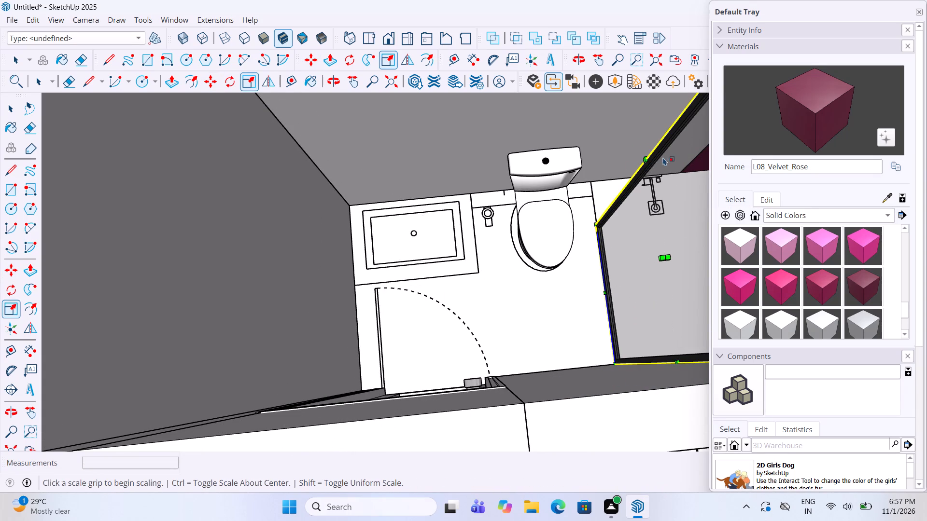
{"action": "left_click_drag", "start_coordinate": [653, 158], "coordinate": [642, 119]}
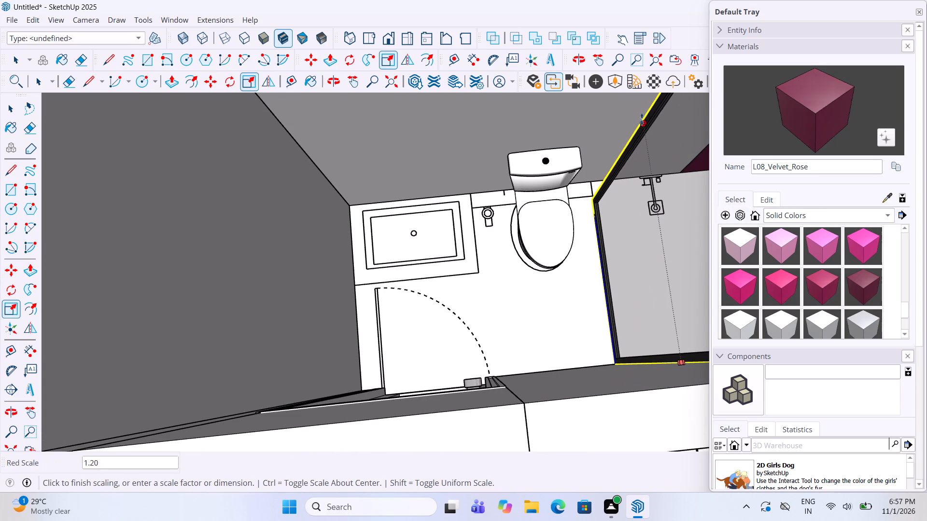
{"action": "left_click_drag", "start_coordinate": [642, 119], "coordinate": [636, 96]}
{"action": "key", "text": "space"}
{"action": "left_click", "coordinate": [571, 304]}
{"action": "scroll", "coordinate": [476, 308], "scroll_direction": "down", "scroll_amount": 18}
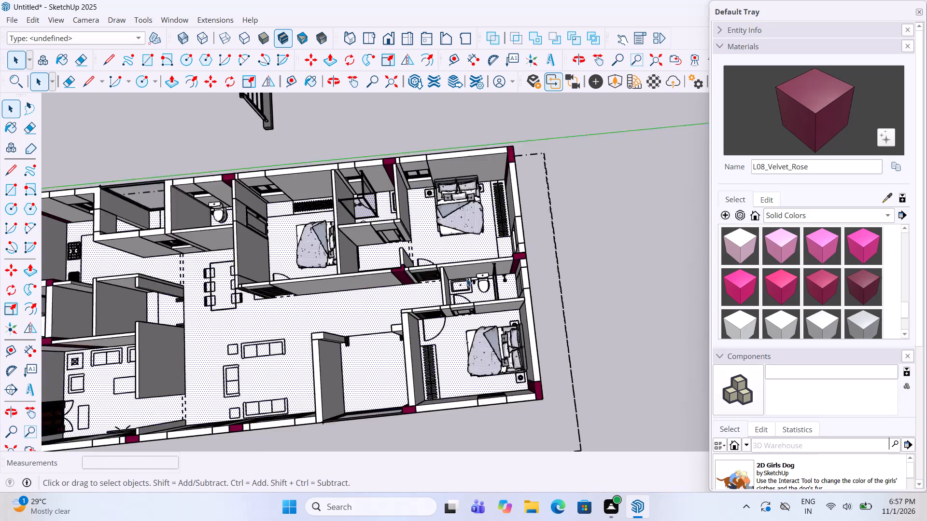
{"action": "scroll", "coordinate": [466, 278], "scroll_direction": "down", "scroll_amount": 2}
{"action": "left_click", "coordinate": [639, 221]}
Examine the bathrooms, kitchen, living areas and the imported furniture beside the house from several angles.
{"action": "middle_click_drag", "start_coordinate": [492, 296], "coordinate": [492, 176]}
{"action": "scroll", "coordinate": [488, 208], "scroll_direction": "up", "scroll_amount": 5}
{"action": "middle_click_drag", "start_coordinate": [488, 208], "coordinate": [481, 301]}
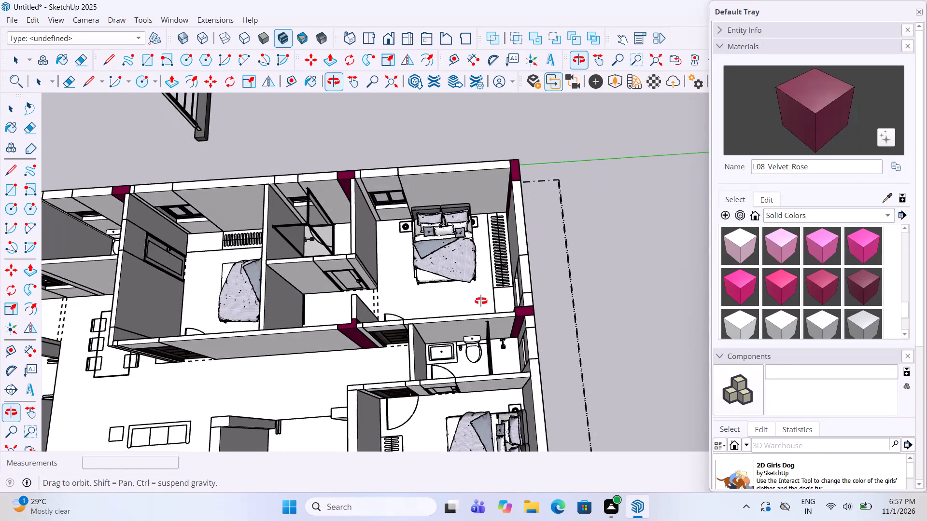
{"action": "middle_click_drag", "start_coordinate": [481, 301], "coordinate": [465, 343]}
{"action": "scroll", "coordinate": [500, 253], "scroll_direction": "down", "scroll_amount": 6}
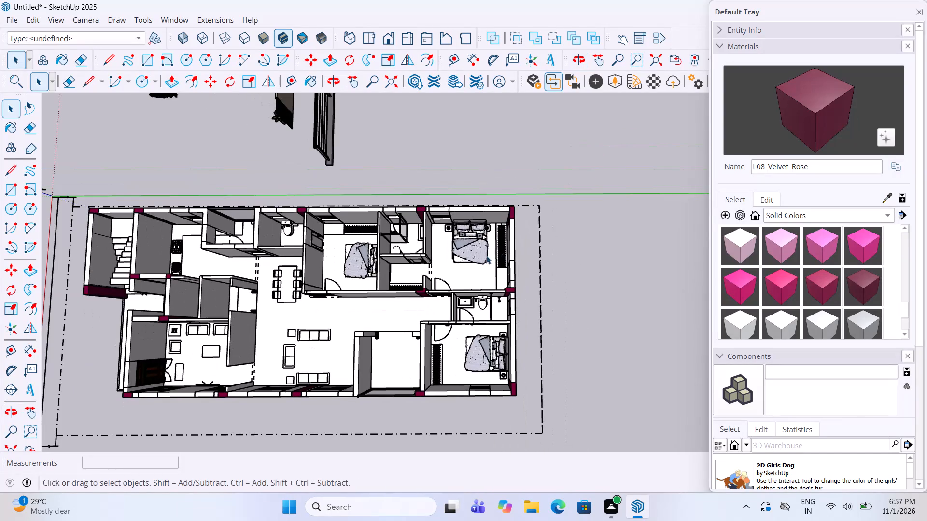
{"action": "scroll", "coordinate": [263, 223], "scroll_direction": "up", "scroll_amount": 6}
{"action": "scroll", "coordinate": [330, 227], "scroll_direction": "up", "scroll_amount": 8}
{"action": "middle_click_drag", "start_coordinate": [320, 232], "coordinate": [351, 230]}
{"action": "scroll", "coordinate": [636, 203], "scroll_direction": "down", "scroll_amount": 11}
{"action": "scroll", "coordinate": [495, 230], "scroll_direction": "up", "scroll_amount": 6}
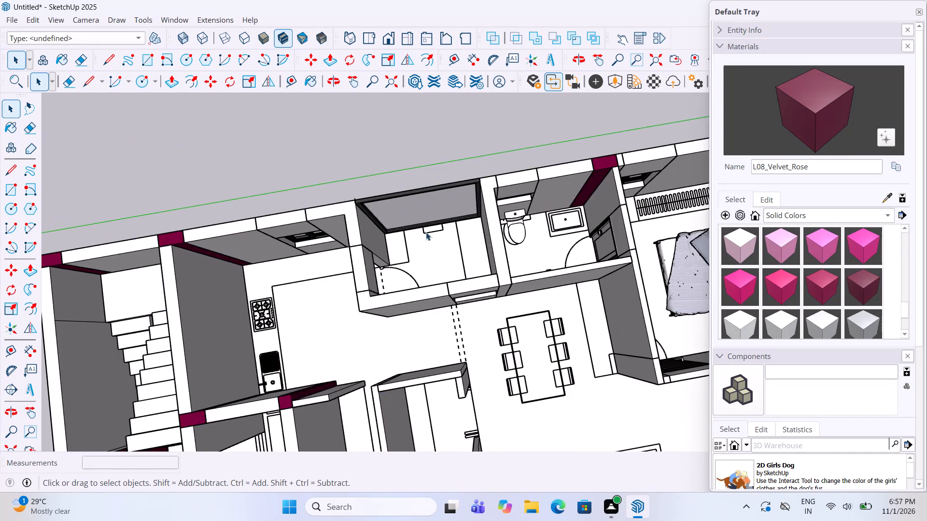
{"action": "middle_click_drag", "start_coordinate": [426, 233], "coordinate": [338, 161]}
{"action": "scroll", "coordinate": [358, 224], "scroll_direction": "down", "scroll_amount": 5}
{"action": "middle_click_drag", "start_coordinate": [456, 369], "coordinate": [455, 367]}
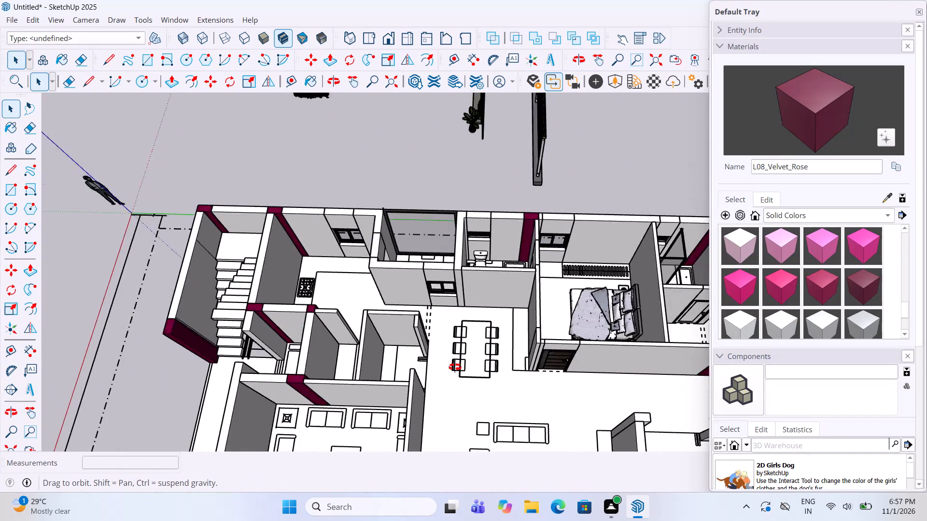
{"action": "middle_click_drag", "start_coordinate": [455, 367], "coordinate": [228, 306]}
{"action": "scroll", "coordinate": [560, 281], "scroll_direction": "down", "scroll_amount": 7}
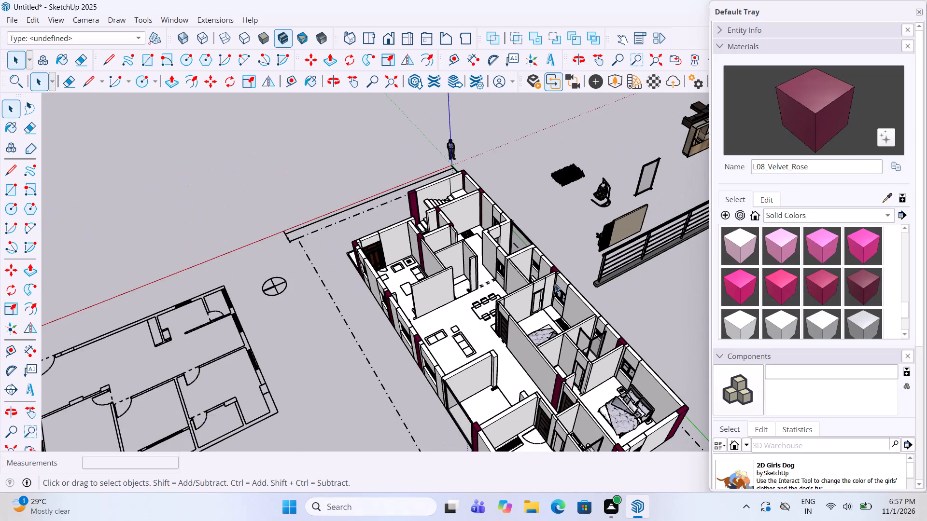
{"action": "scroll", "coordinate": [465, 280], "scroll_direction": "up", "scroll_amount": 5}
{"action": "scroll", "coordinate": [489, 327], "scroll_direction": "up", "scroll_amount": 5}
{"action": "middle_click_drag", "start_coordinate": [489, 327], "coordinate": [510, 332]}
{"action": "scroll", "coordinate": [510, 332], "scroll_direction": "down", "scroll_amount": 2}
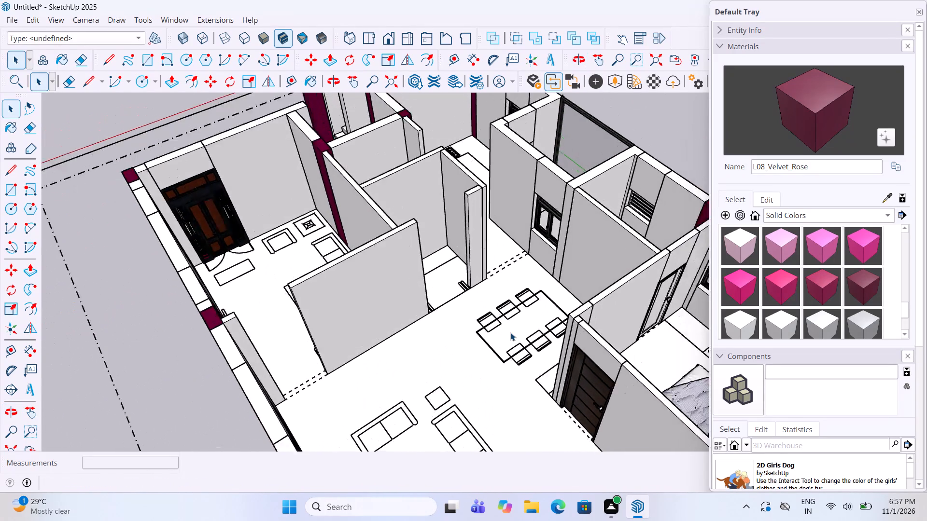
{"action": "scroll", "coordinate": [510, 332], "scroll_direction": "down", "scroll_amount": 13}
{"action": "middle_click_drag", "start_coordinate": [527, 355], "coordinate": [600, 403]}
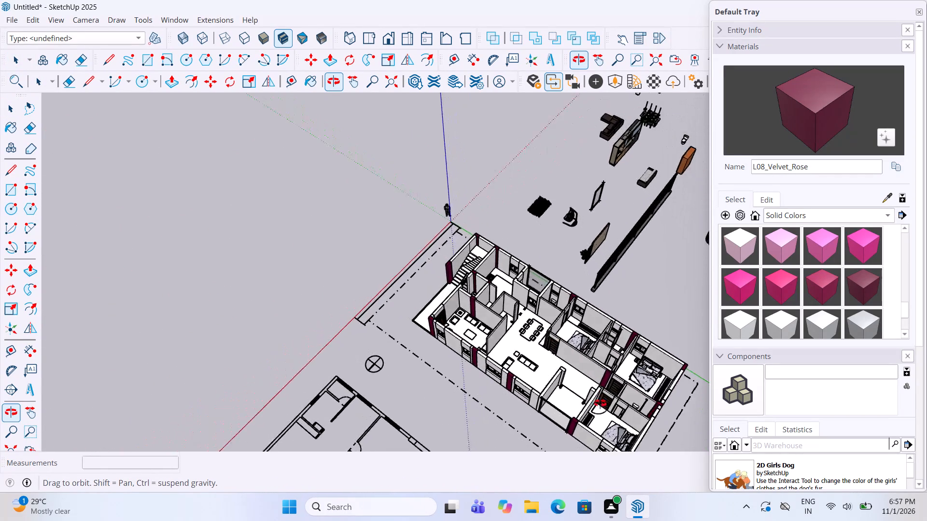
{"action": "middle_click_drag", "start_coordinate": [600, 403], "coordinate": [837, 349]}
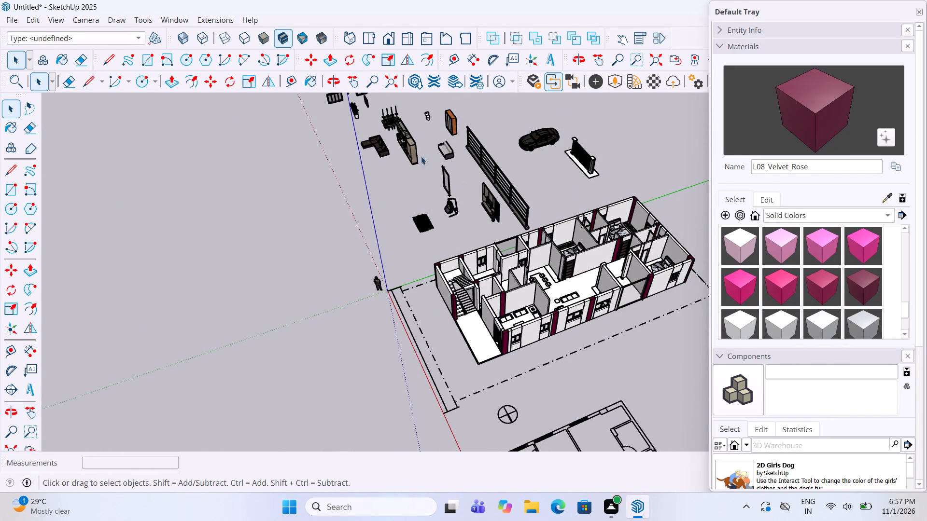
{"action": "middle_click_drag", "start_coordinate": [414, 203], "coordinate": [650, 235]}
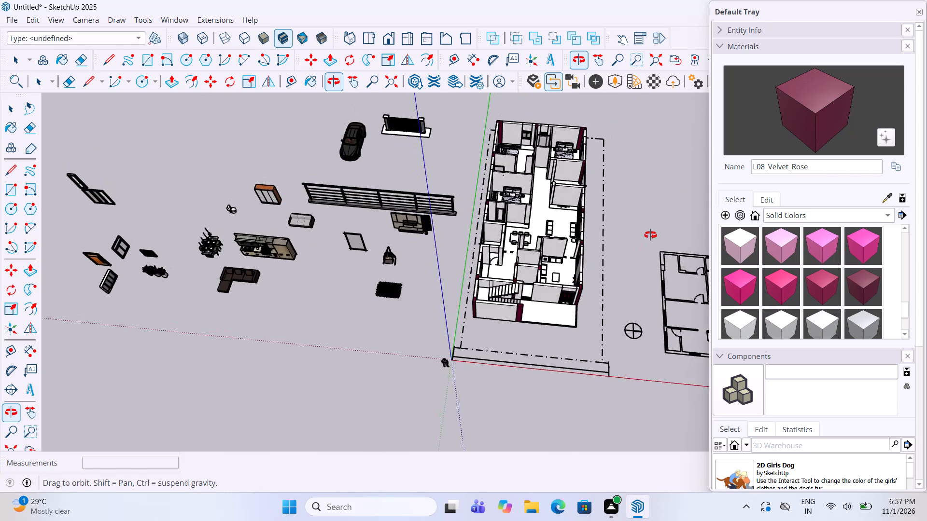
{"action": "middle_click_drag", "start_coordinate": [650, 235], "coordinate": [649, 233]}
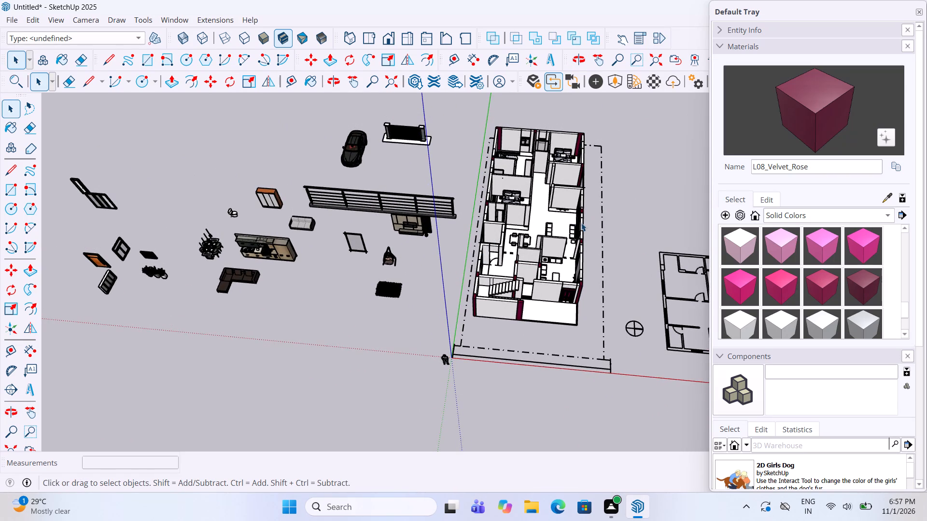
{"action": "scroll", "coordinate": [581, 223], "scroll_direction": "up", "scroll_amount": 3}
{"action": "middle_click_drag", "start_coordinate": [579, 227], "coordinate": [579, 275]}
{"action": "scroll", "coordinate": [579, 275], "scroll_direction": "down", "scroll_amount": 4}
Rotate the imported grey three-seat sofa about a quarter turn on the ground plane.
{"action": "scroll", "coordinate": [342, 245], "scroll_direction": "up", "scroll_amount": 8}
{"action": "left_click", "coordinate": [309, 233]}
{"action": "scroll", "coordinate": [309, 233], "scroll_direction": "up", "scroll_amount": 3}
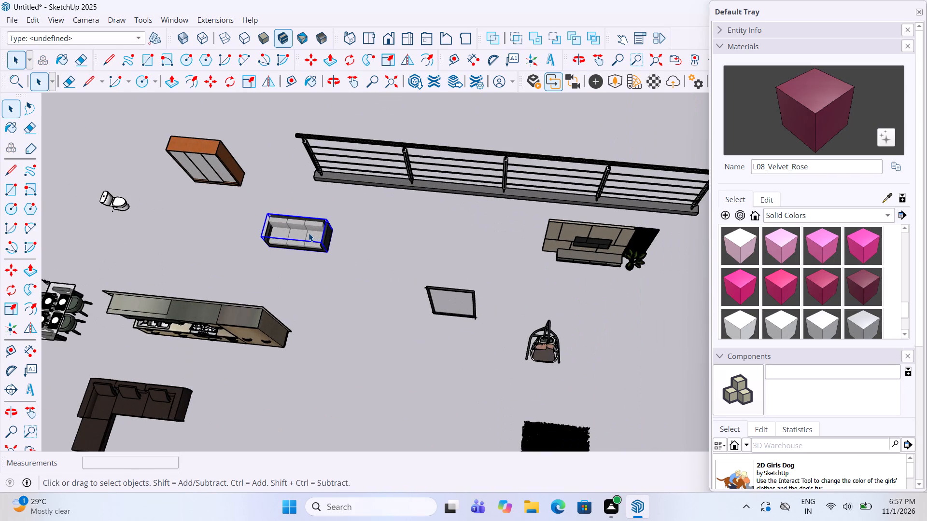
{"action": "left_click", "coordinate": [6, 291]}
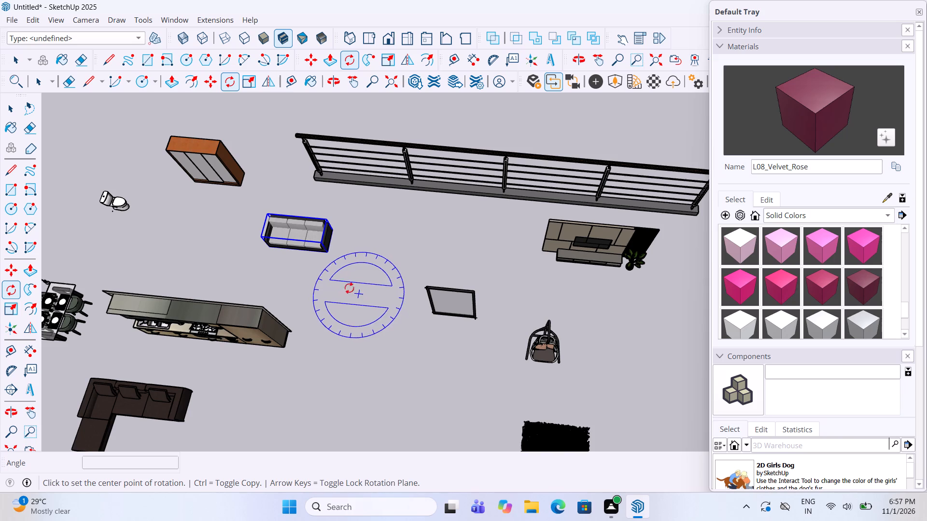
{"action": "left_click", "coordinate": [333, 287]}
{"action": "left_click", "coordinate": [346, 288]}
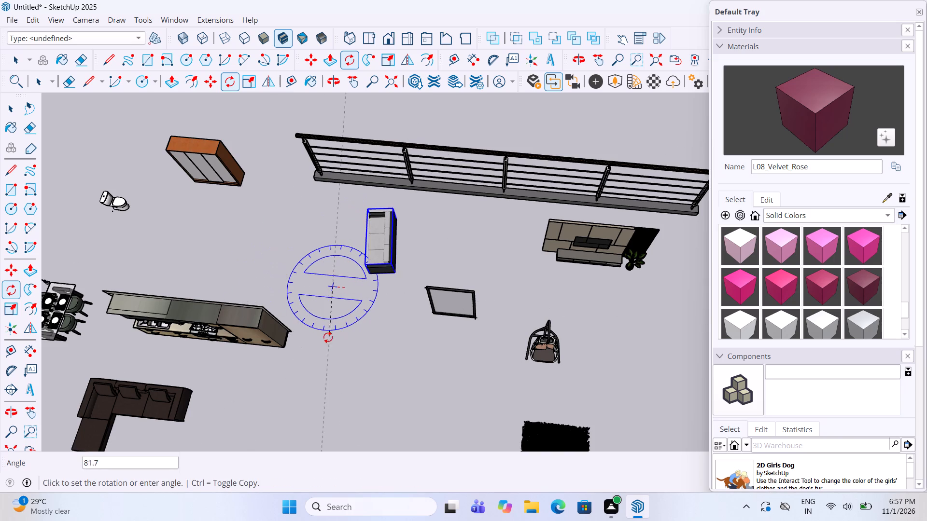
{"action": "left_click", "coordinate": [323, 342]}
Move the rotated grey sofa into the living area, against the window wall over its plan outline.
{"action": "key", "text": "m"}
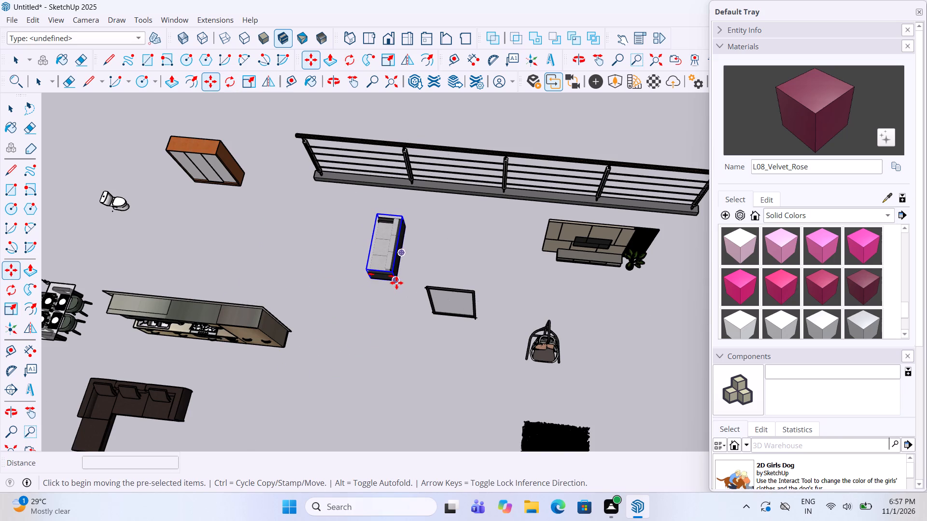
{"action": "left_click", "coordinate": [396, 283]}
{"action": "scroll", "coordinate": [343, 285], "scroll_direction": "down", "scroll_amount": 15}
{"action": "scroll", "coordinate": [460, 289], "scroll_direction": "up", "scroll_amount": 3}
{"action": "scroll", "coordinate": [525, 271], "scroll_direction": "up", "scroll_amount": 16}
{"action": "scroll", "coordinate": [544, 300], "scroll_direction": "up", "scroll_amount": 5}
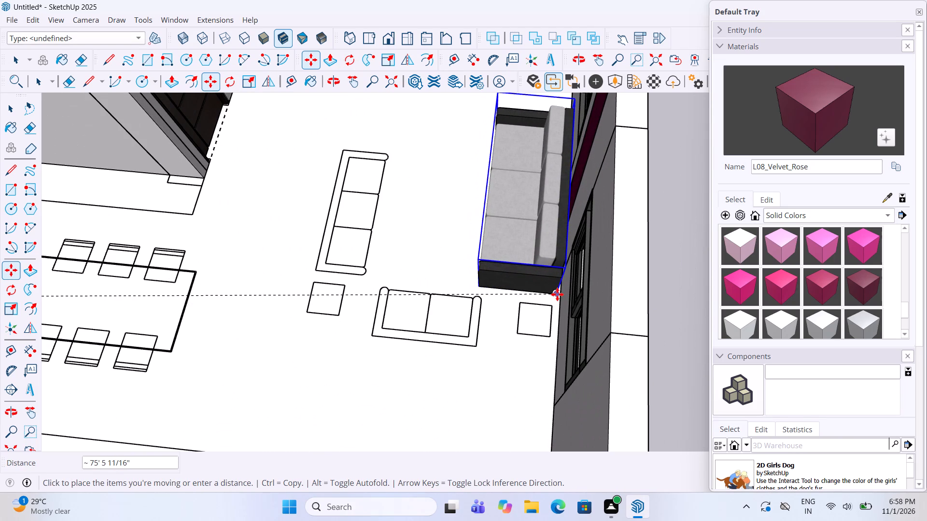
{"action": "left_click", "coordinate": [557, 294]}
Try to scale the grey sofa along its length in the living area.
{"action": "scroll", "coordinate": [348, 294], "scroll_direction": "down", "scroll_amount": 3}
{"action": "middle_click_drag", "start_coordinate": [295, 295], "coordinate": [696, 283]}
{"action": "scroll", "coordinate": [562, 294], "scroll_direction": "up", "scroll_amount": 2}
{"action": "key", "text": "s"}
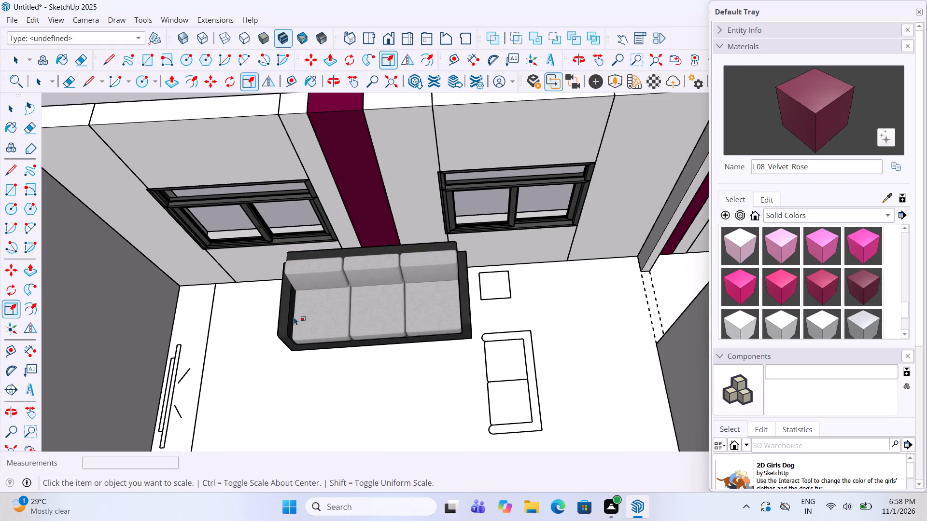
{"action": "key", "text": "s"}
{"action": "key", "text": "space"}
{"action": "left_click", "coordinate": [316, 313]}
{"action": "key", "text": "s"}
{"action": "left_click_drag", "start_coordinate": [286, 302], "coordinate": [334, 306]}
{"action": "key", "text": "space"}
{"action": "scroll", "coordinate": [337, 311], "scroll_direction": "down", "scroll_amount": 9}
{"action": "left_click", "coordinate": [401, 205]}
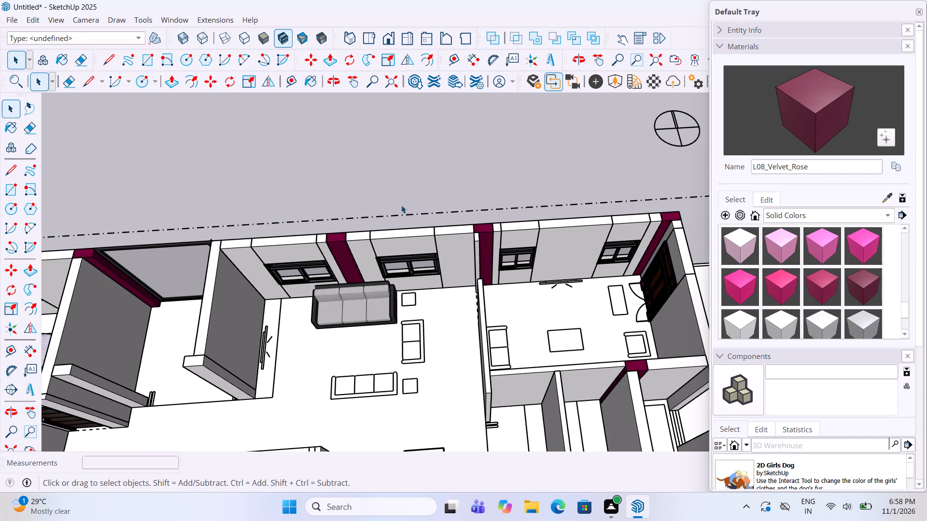
Shift the grey sofa slightly along the window wall towards the square side-table outline.
{"action": "middle_click_drag", "start_coordinate": [385, 316], "coordinate": [368, 311]}
{"action": "scroll", "coordinate": [368, 299], "scroll_direction": "up", "scroll_amount": 3}
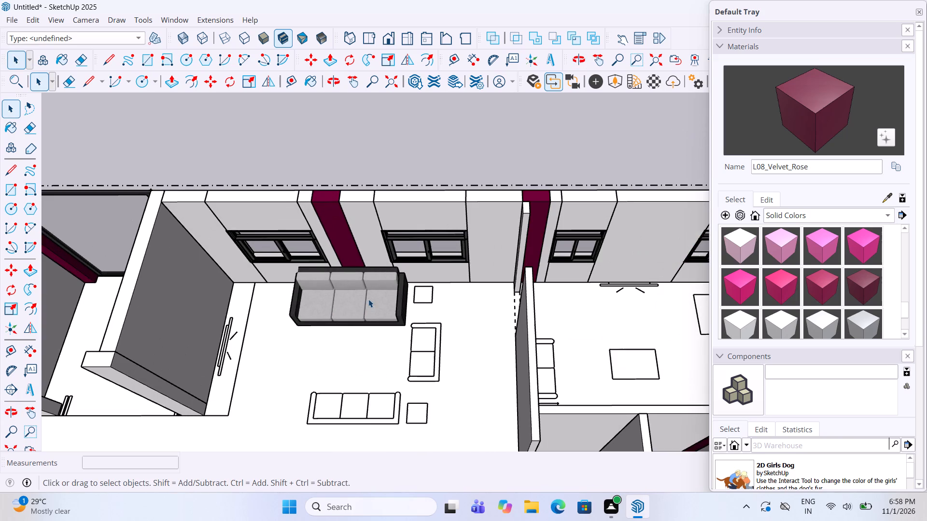
{"action": "left_click", "coordinate": [368, 295]}
{"action": "scroll", "coordinate": [368, 295], "scroll_direction": "up", "scroll_amount": 2}
{"action": "key", "text": "m"}
{"action": "left_click", "coordinate": [355, 288]}
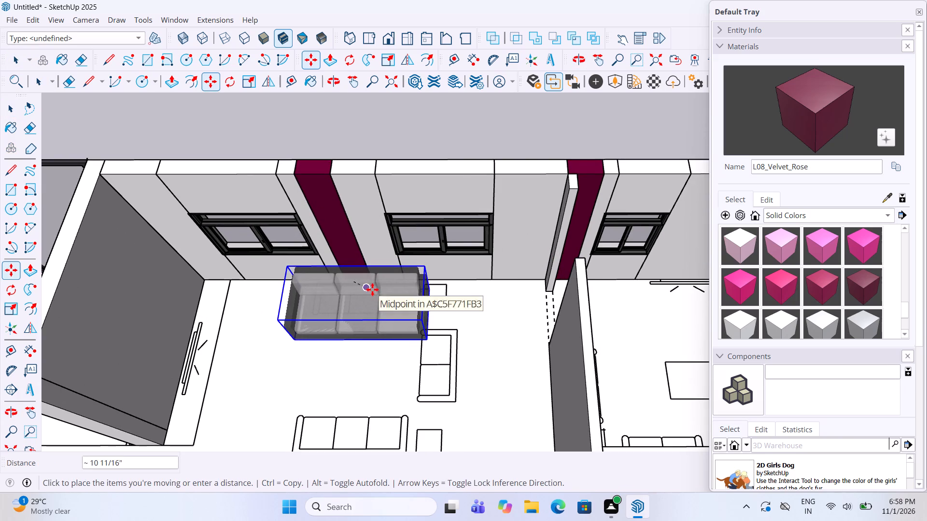
{"action": "left_click", "coordinate": [380, 288]}
{"action": "key", "text": "space"}
{"action": "left_click", "coordinate": [445, 157]}
{"action": "scroll", "coordinate": [445, 157], "scroll_direction": "down", "scroll_amount": 4}
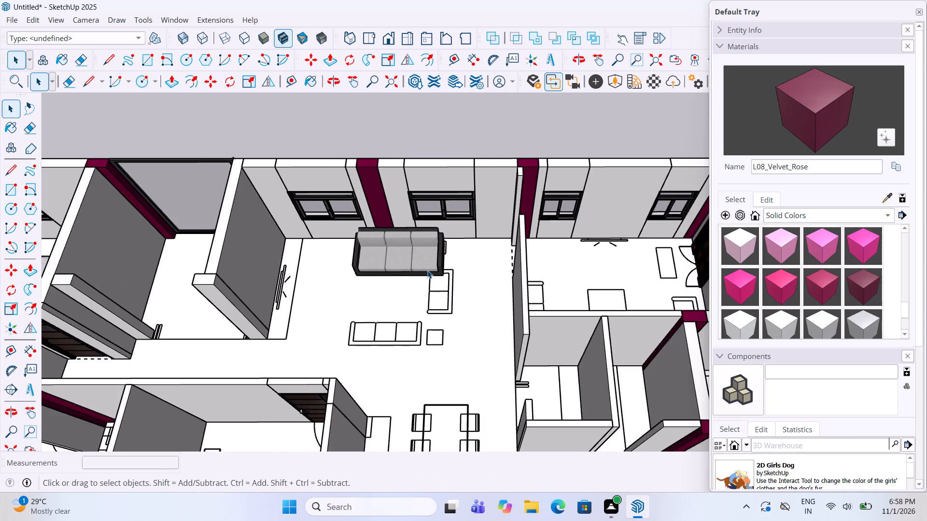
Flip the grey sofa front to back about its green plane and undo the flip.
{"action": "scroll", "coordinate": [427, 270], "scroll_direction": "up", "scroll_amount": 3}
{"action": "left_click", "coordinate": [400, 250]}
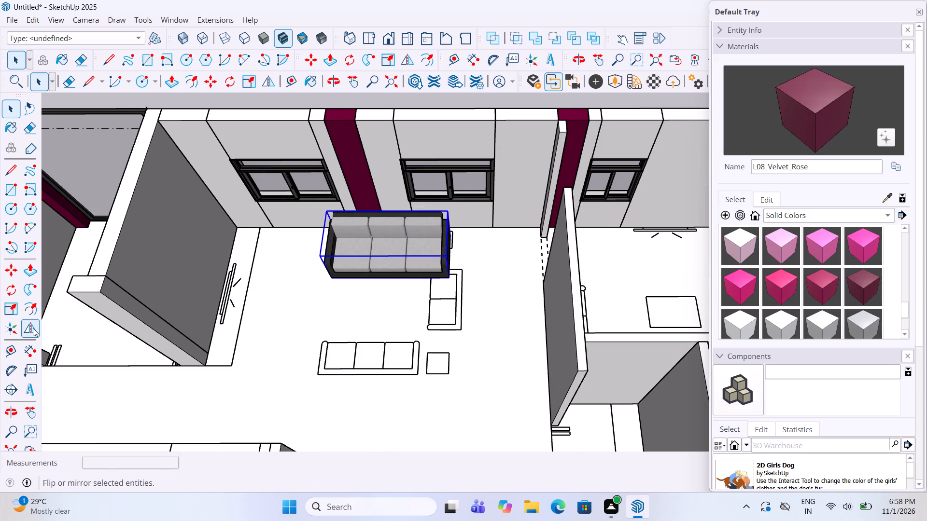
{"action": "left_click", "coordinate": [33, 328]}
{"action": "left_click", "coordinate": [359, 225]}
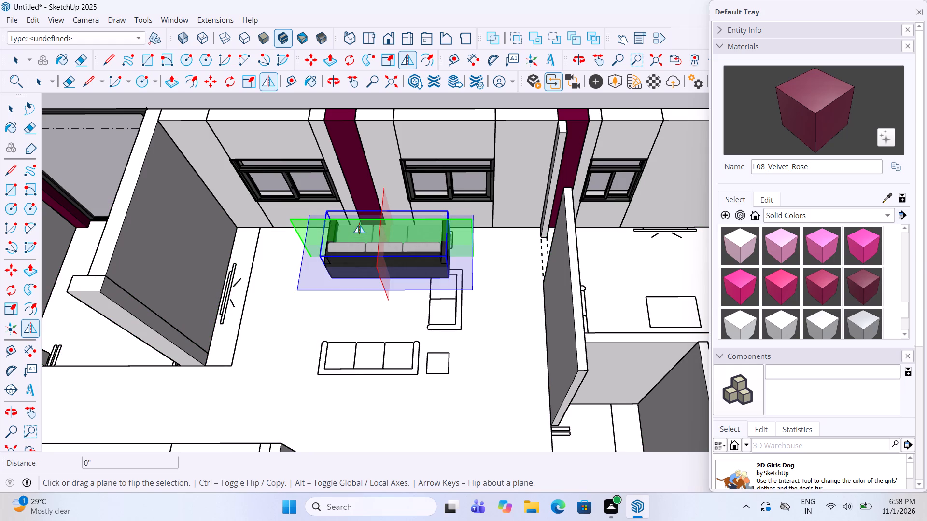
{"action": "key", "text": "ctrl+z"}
Copy the grey sofa about 6' 1" away from the window wall onto the opposite three-seat sofa outline.
{"action": "key", "text": "m"}
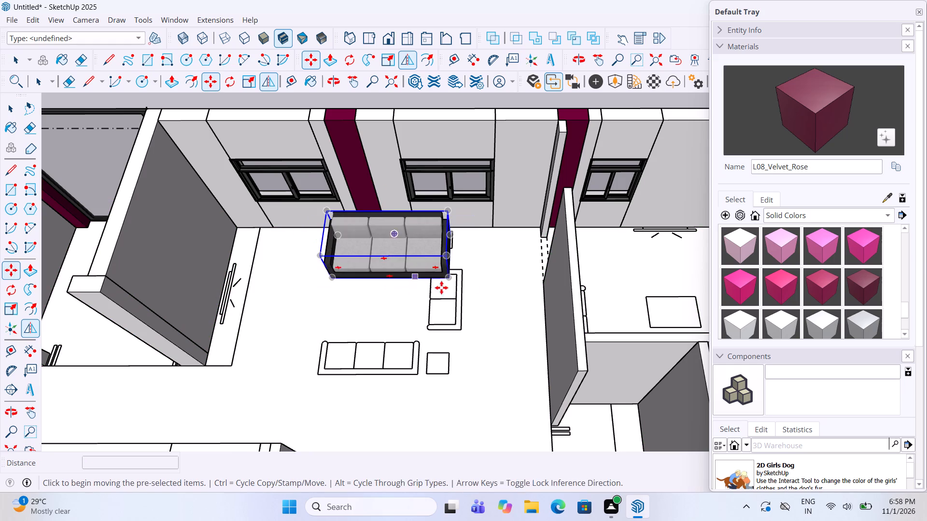
{"action": "left_click", "coordinate": [451, 279]}
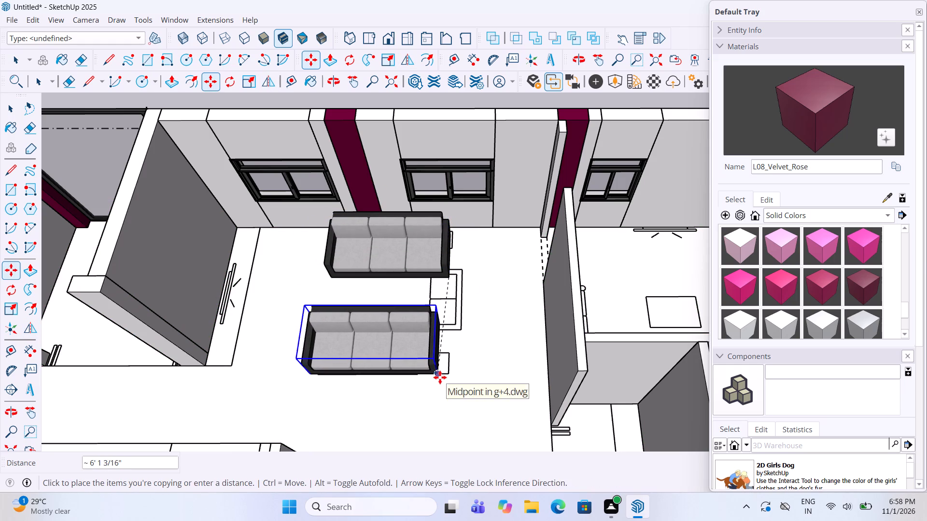
{"action": "left_click", "coordinate": [440, 377]}
Flip the copied sofa about its green plane so it faces the sofa at the window wall.
{"action": "left_click", "coordinate": [36, 330]}
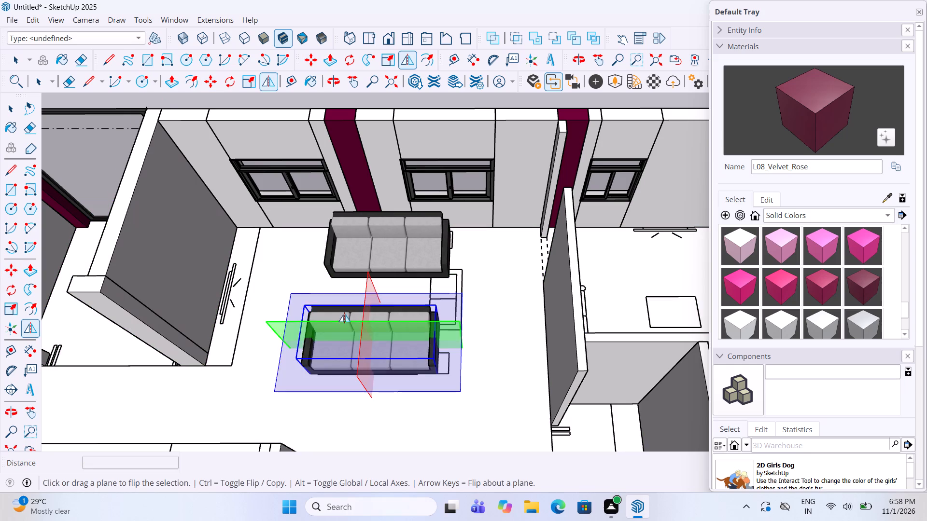
{"action": "left_click", "coordinate": [344, 325]}
{"action": "key", "text": "space"}
{"action": "left_click", "coordinate": [291, 281]}
{"action": "scroll", "coordinate": [291, 281], "scroll_direction": "down", "scroll_amount": 4}
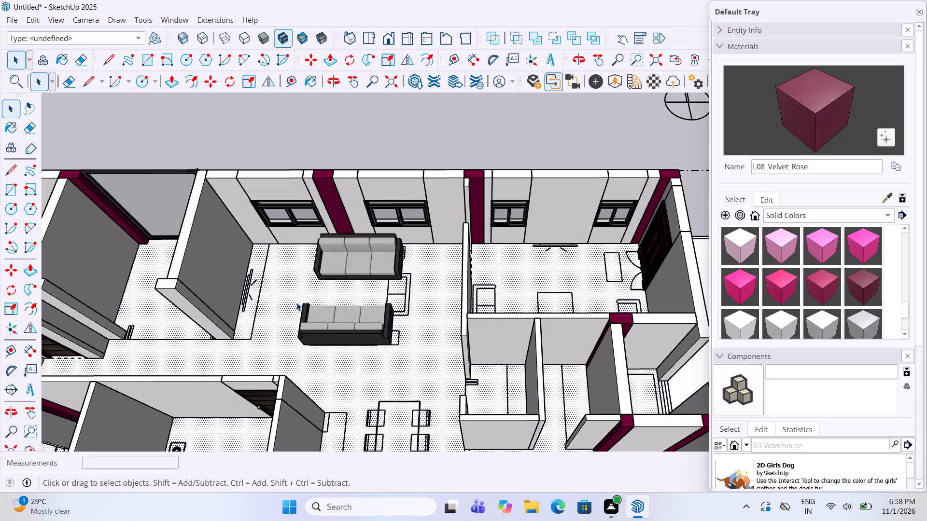
{"action": "middle_click_drag", "start_coordinate": [306, 319], "coordinate": [316, 320]}
{"action": "left_click", "coordinate": [454, 128]}
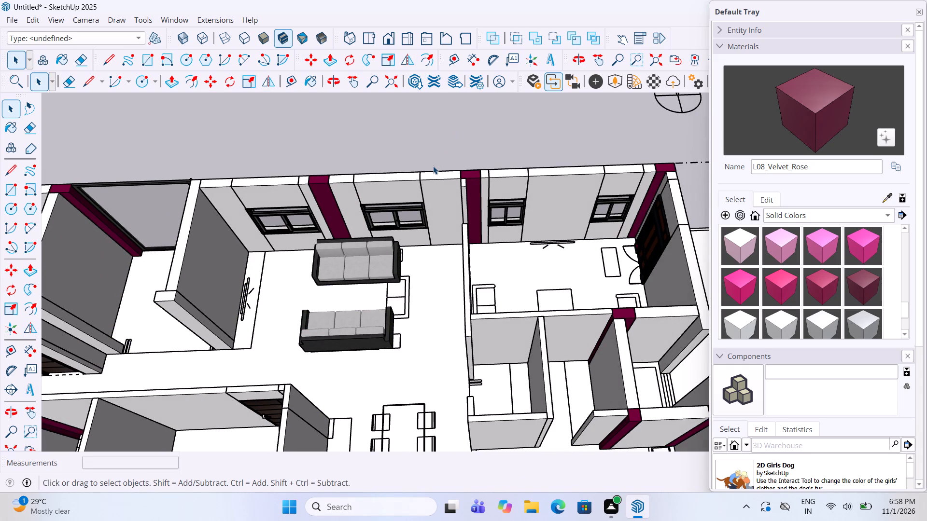
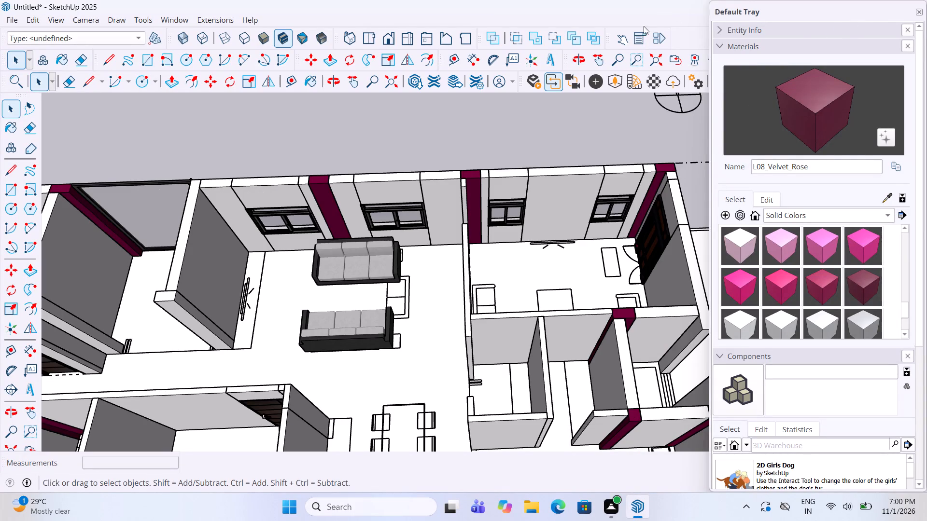
Delete the two three-seater sofa models from the living room of the furnished floor plan.
{"action": "scroll", "coordinate": [511, 306], "scroll_direction": "down", "scroll_amount": 7}
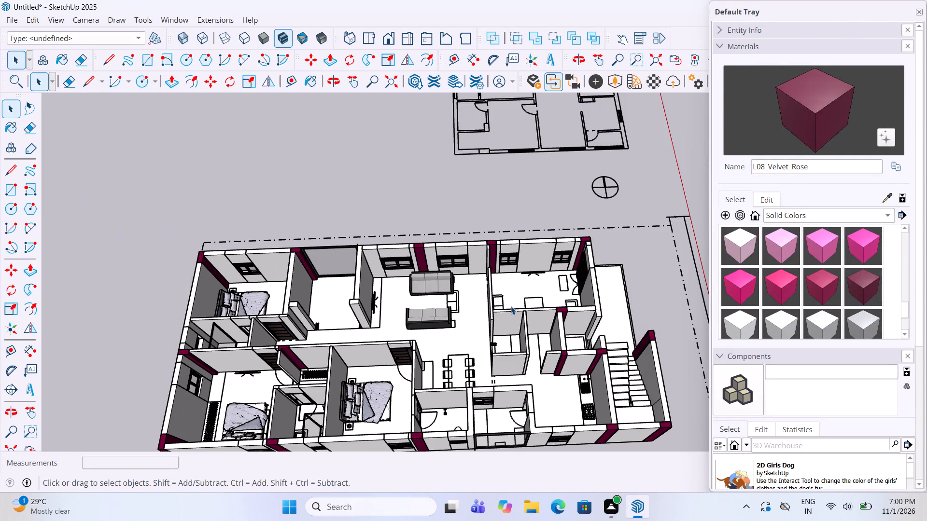
{"action": "scroll", "coordinate": [511, 306], "scroll_direction": "down", "scroll_amount": 5}
{"action": "scroll", "coordinate": [497, 333], "scroll_direction": "up", "scroll_amount": 5}
{"action": "scroll", "coordinate": [463, 283], "scroll_direction": "up", "scroll_amount": 6}
{"action": "middle_click_drag", "start_coordinate": [463, 283], "coordinate": [457, 280]}
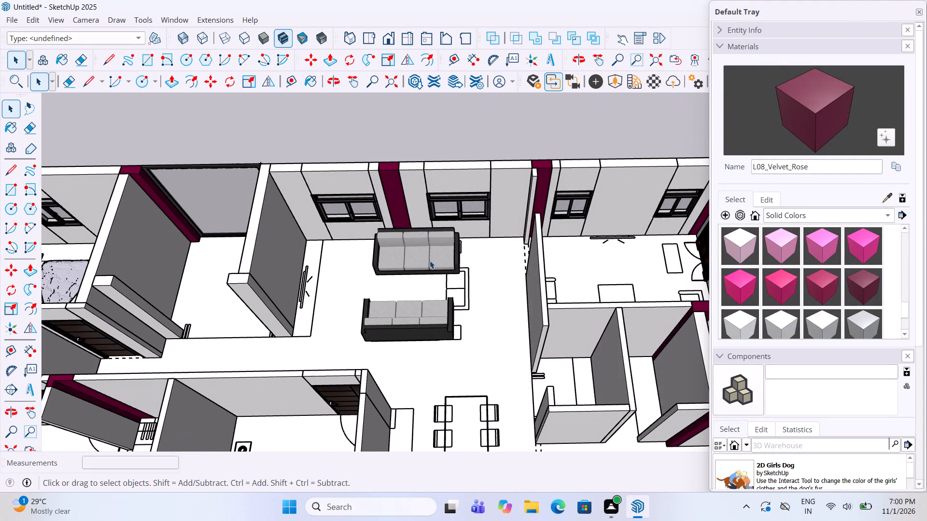
{"action": "left_click", "coordinate": [430, 260]}
{"action": "scroll", "coordinate": [430, 260], "scroll_direction": "up", "scroll_amount": 3}
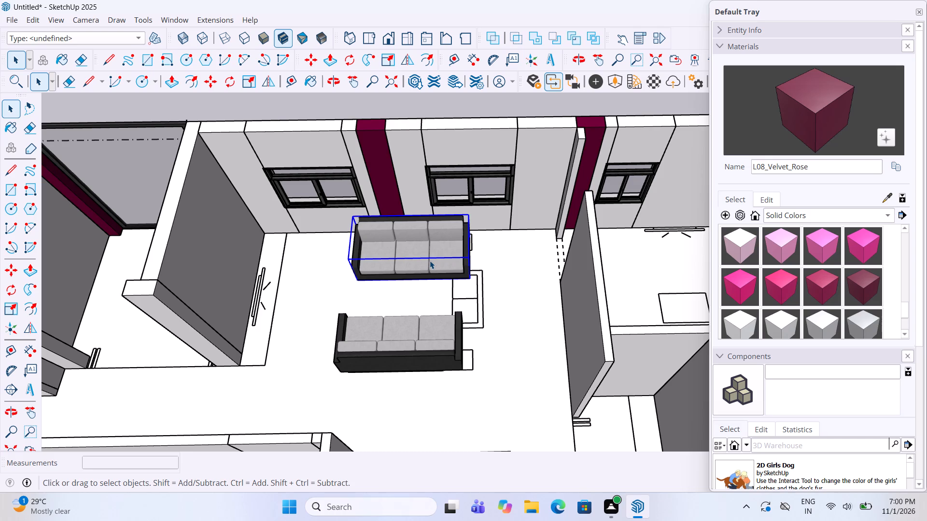
{"action": "key", "text": "Delete"}
{"action": "left_click", "coordinate": [407, 327]}
{"action": "key", "text": "Delete"}
{"action": "scroll", "coordinate": [423, 332], "scroll_direction": "down", "scroll_amount": 10}
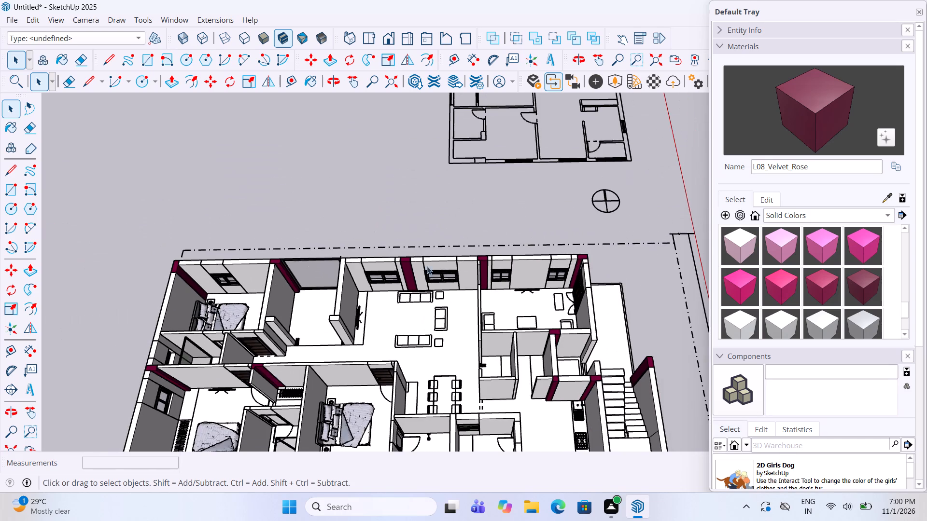
{"action": "left_click", "coordinate": [426, 196]}
Examine the house model, the separate floor plans and the loose furniture models around the site from several sides.
{"action": "middle_click_drag", "start_coordinate": [403, 276], "coordinate": [167, 298]}
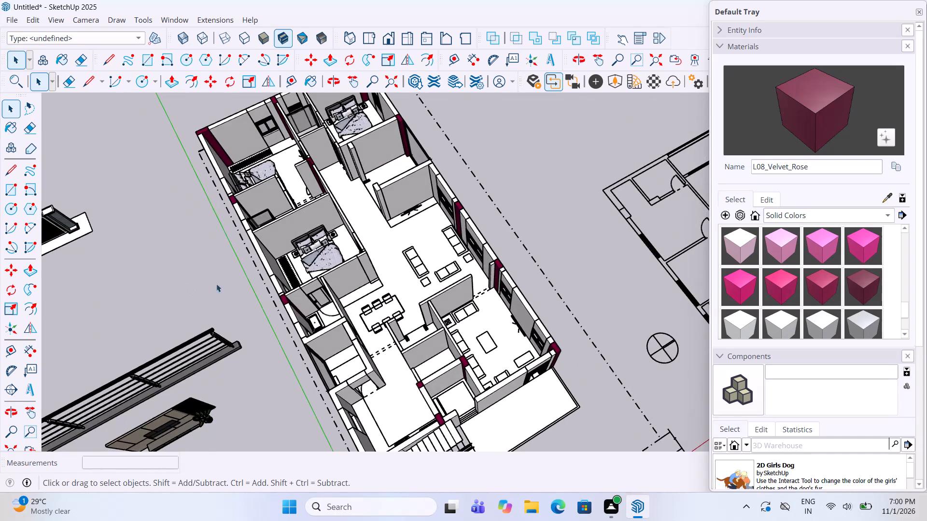
{"action": "scroll", "coordinate": [358, 302], "scroll_direction": "down", "scroll_amount": 3}
{"action": "scroll", "coordinate": [398, 330], "scroll_direction": "up", "scroll_amount": 4}
{"action": "scroll", "coordinate": [347, 364], "scroll_direction": "up", "scroll_amount": 4}
{"action": "middle_click_drag", "start_coordinate": [346, 364], "coordinate": [370, 405]}
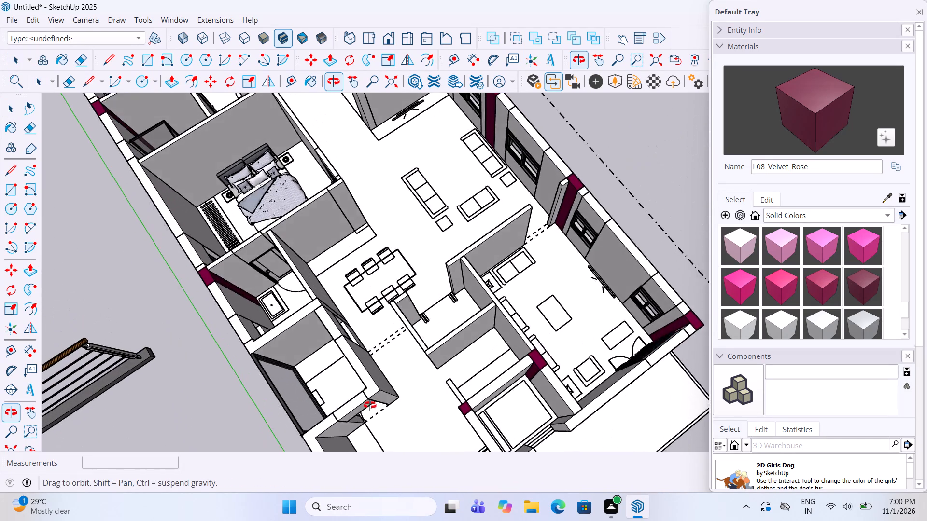
{"action": "middle_click_drag", "start_coordinate": [370, 405], "coordinate": [367, 404]}
{"action": "scroll", "coordinate": [368, 295], "scroll_direction": "down", "scroll_amount": 18}
{"action": "scroll", "coordinate": [483, 271], "scroll_direction": "up", "scroll_amount": 5}
{"action": "middle_click_drag", "start_coordinate": [186, 272], "coordinate": [217, 270]}
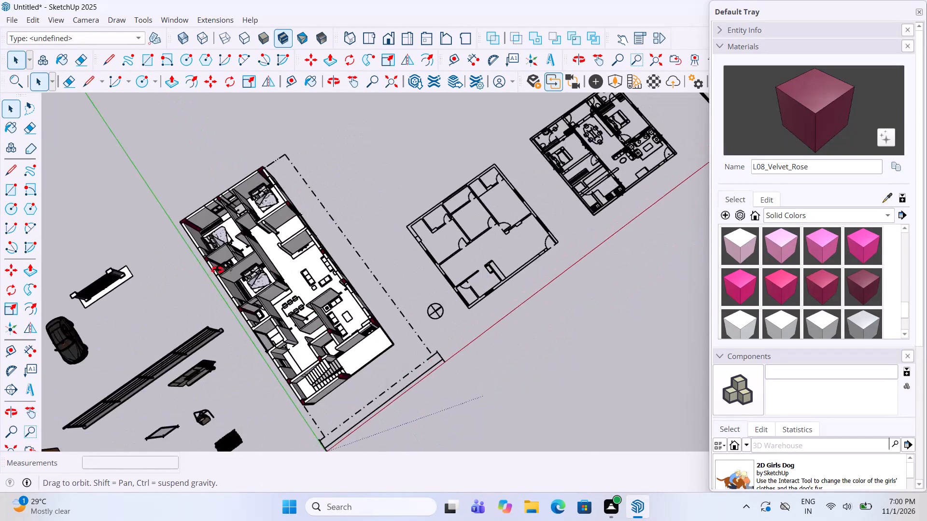
{"action": "middle_click_drag", "start_coordinate": [217, 270], "coordinate": [918, 174]}
{"action": "scroll", "coordinate": [620, 230], "scroll_direction": "down", "scroll_amount": 2}
{"action": "middle_click_drag", "start_coordinate": [618, 230], "coordinate": [572, 231]}
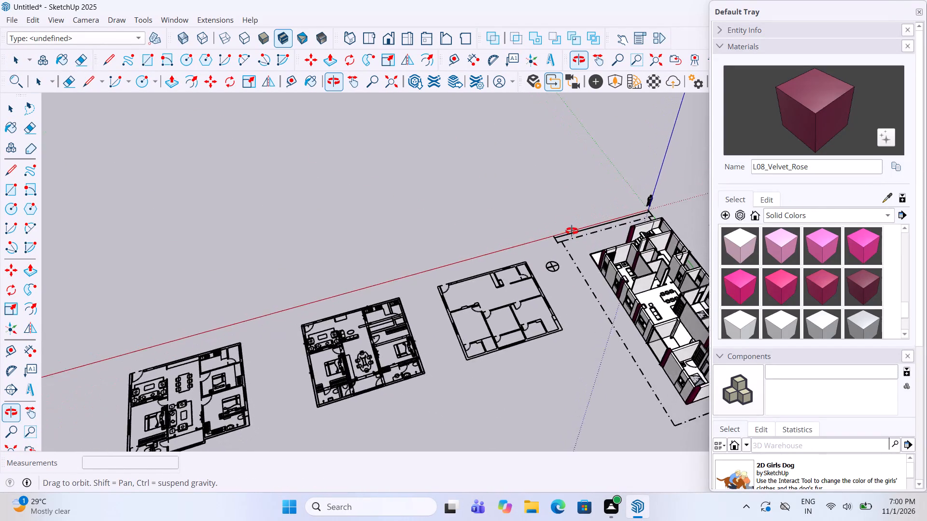
{"action": "middle_click_drag", "start_coordinate": [572, 231], "coordinate": [926, 162]}
{"action": "middle_click_drag", "start_coordinate": [215, 174], "coordinate": [553, 273]}
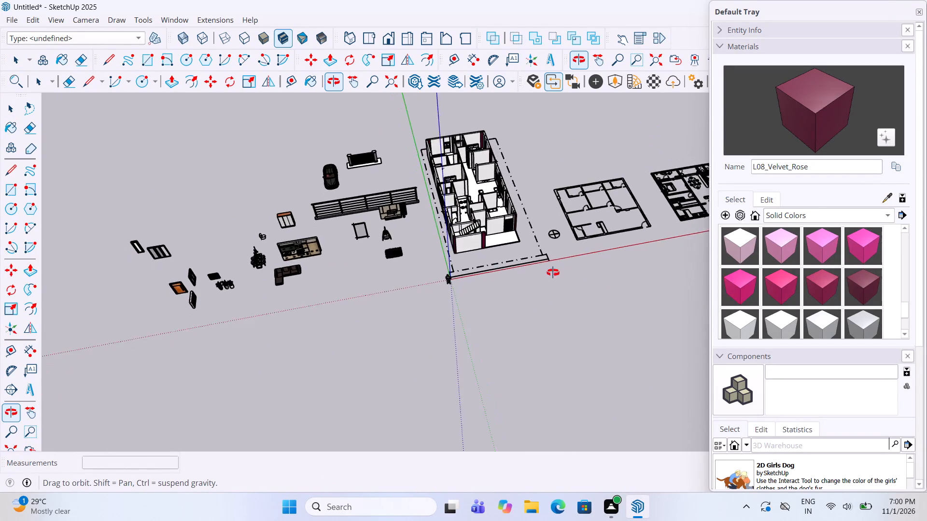
{"action": "middle_click_drag", "start_coordinate": [553, 273], "coordinate": [509, 294]}
Trace the dash-dot plot boundary around the house with the Line tool as a closed four-sided face, 40' wide.
{"action": "scroll", "coordinate": [483, 244], "scroll_direction": "up", "scroll_amount": 5}
{"action": "scroll", "coordinate": [429, 317], "scroll_direction": "up", "scroll_amount": 6}
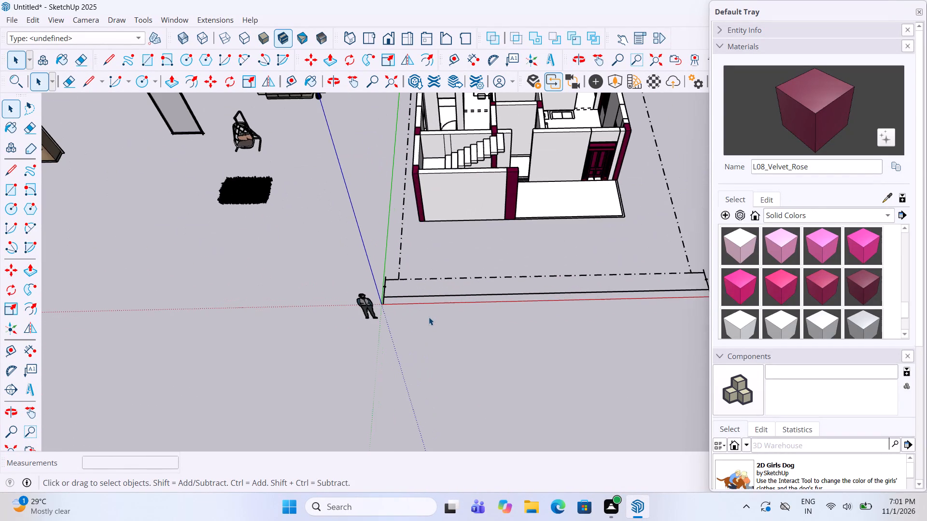
{"action": "left_click", "coordinate": [12, 170]}
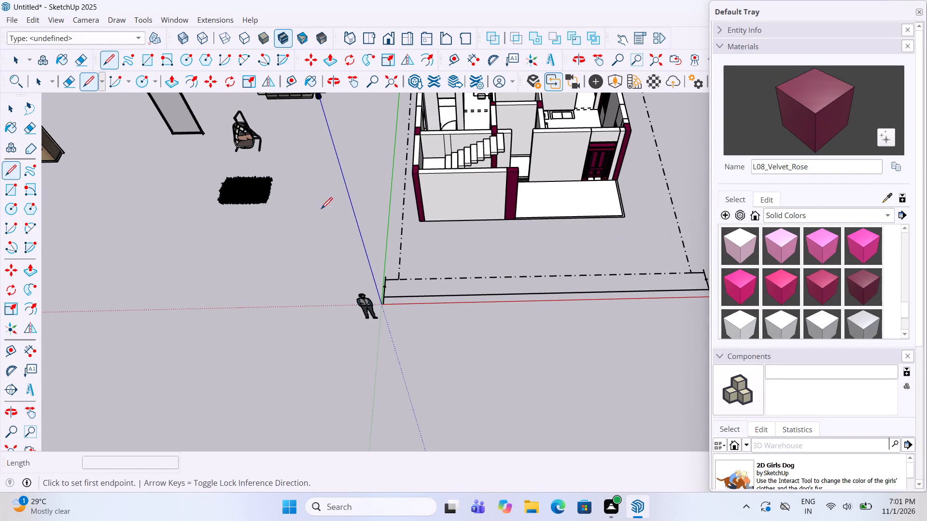
{"action": "left_click", "coordinate": [400, 283]}
{"action": "scroll", "coordinate": [400, 283], "scroll_direction": "down", "scroll_amount": 11}
{"action": "scroll", "coordinate": [409, 120], "scroll_direction": "up", "scroll_amount": 4}
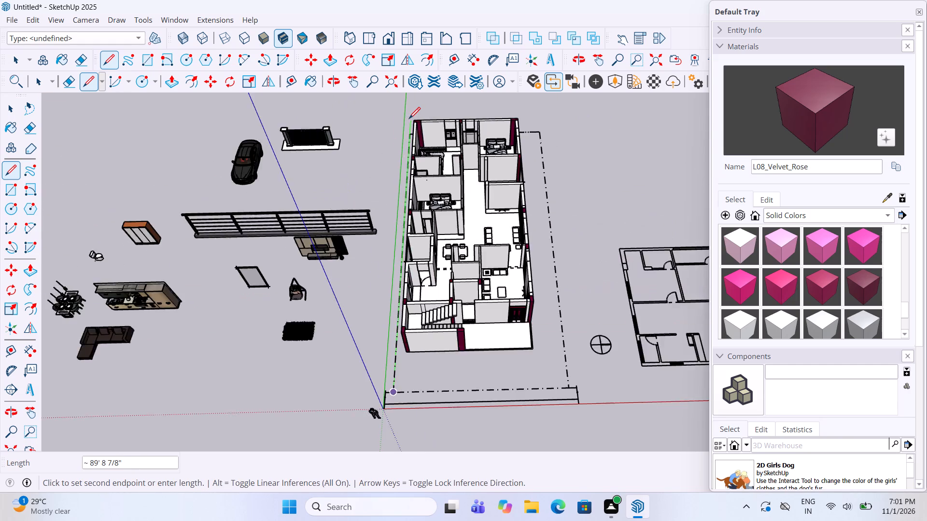
{"action": "scroll", "coordinate": [409, 120], "scroll_direction": "up", "scroll_amount": 6}
{"action": "left_click", "coordinate": [411, 140]}
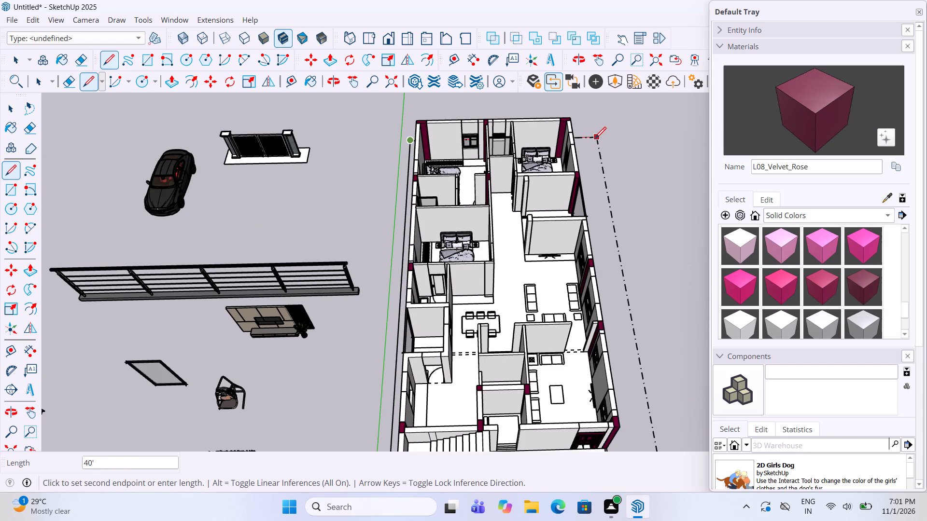
{"action": "left_click", "coordinate": [596, 139]}
{"action": "scroll", "coordinate": [596, 139], "scroll_direction": "down", "scroll_amount": 5}
{"action": "scroll", "coordinate": [609, 279], "scroll_direction": "up", "scroll_amount": 4}
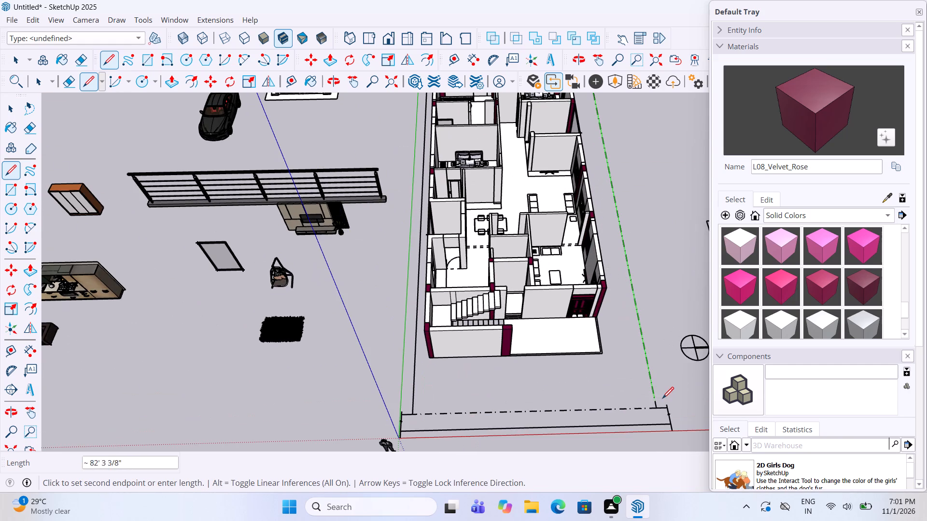
{"action": "left_click", "coordinate": [662, 408]}
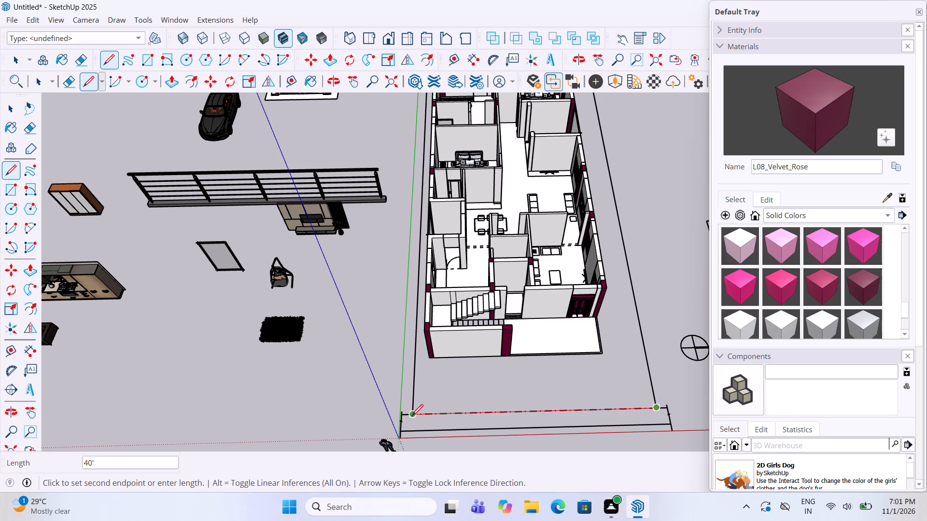
{"action": "left_click", "coordinate": [412, 417]}
{"action": "key", "text": "space"}
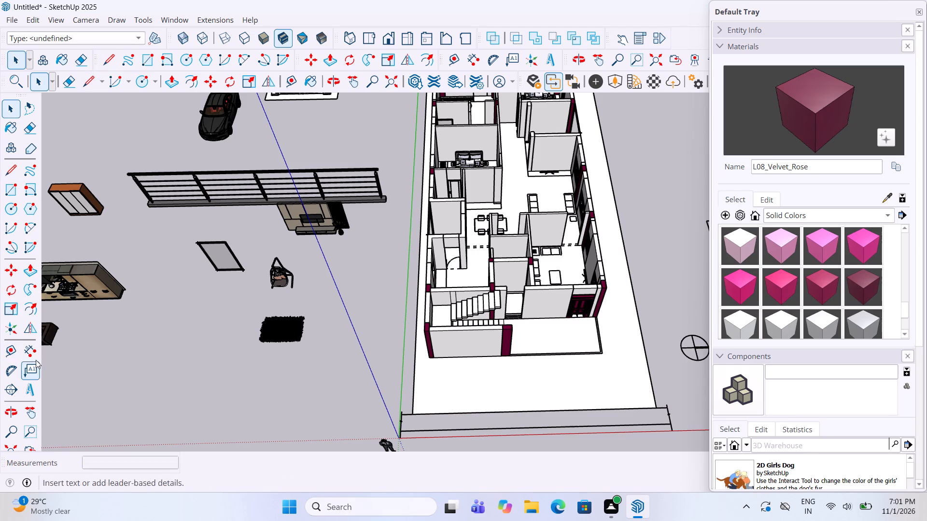
Offset the plot face's boundary inward by 5".
{"action": "left_click", "coordinate": [35, 310]}
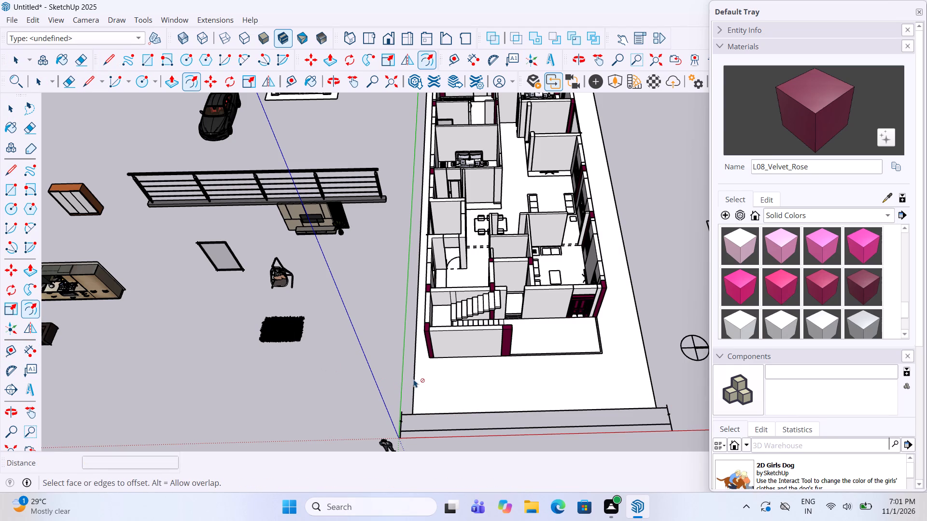
{"action": "left_click", "coordinate": [420, 394]}
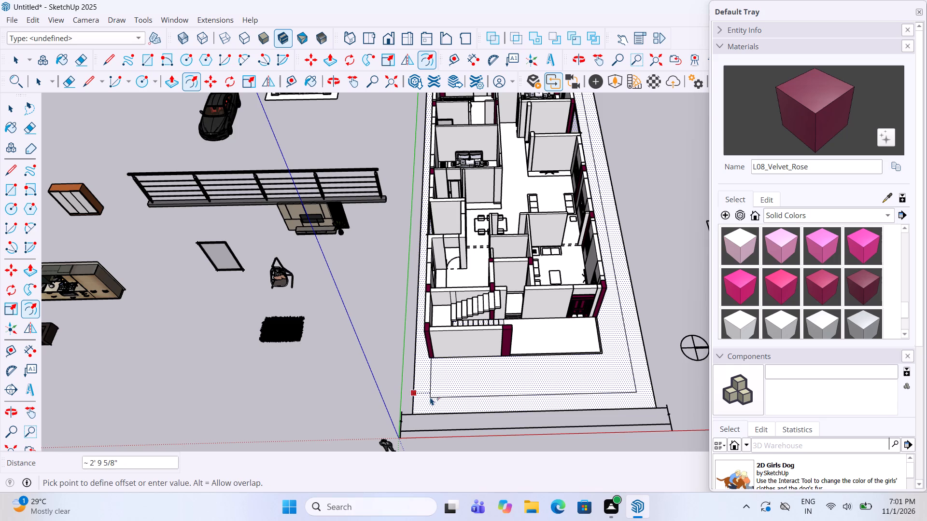
{"action": "type", "text": "5\""}
{"action": "key", "text": "Return"}
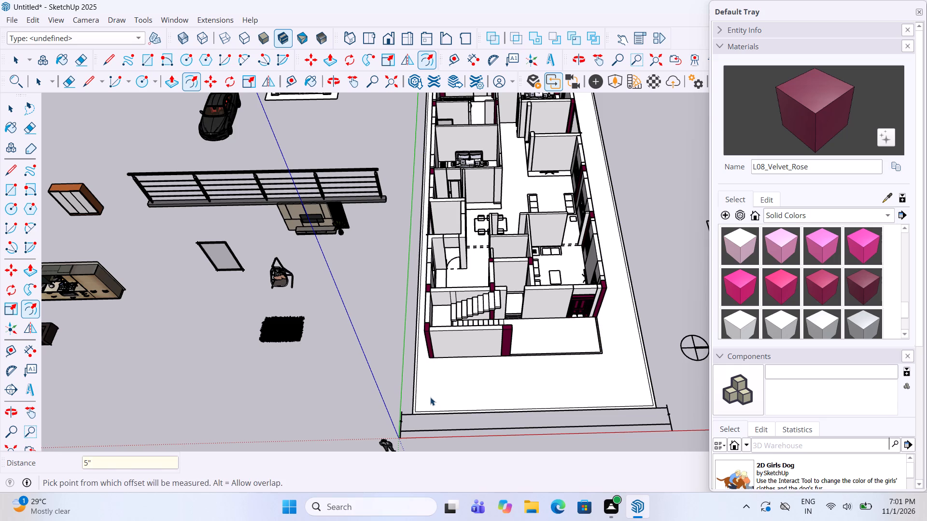
{"action": "key", "text": "space"}
Draw a rectangle about 18' 6" by 5" in the front boundary strip to separate the gate opening.
{"action": "scroll", "coordinate": [421, 394], "scroll_direction": "up", "scroll_amount": 2}
{"action": "scroll", "coordinate": [405, 392], "scroll_direction": "down", "scroll_amount": 2}
{"action": "middle_click_drag", "start_coordinate": [557, 377], "coordinate": [537, 370]}
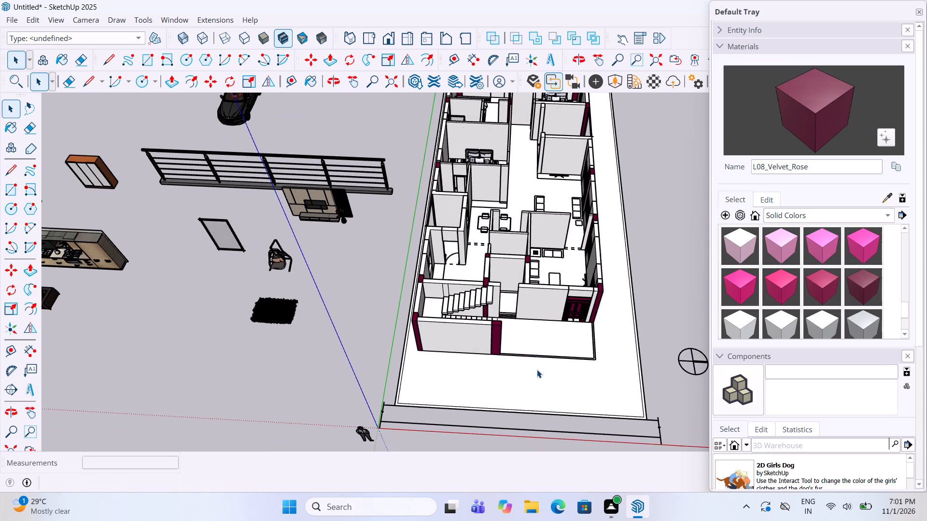
{"action": "left_click", "coordinate": [16, 192]}
{"action": "scroll", "coordinate": [539, 415], "scroll_direction": "up", "scroll_amount": 4}
{"action": "scroll", "coordinate": [478, 405], "scroll_direction": "up", "scroll_amount": 3}
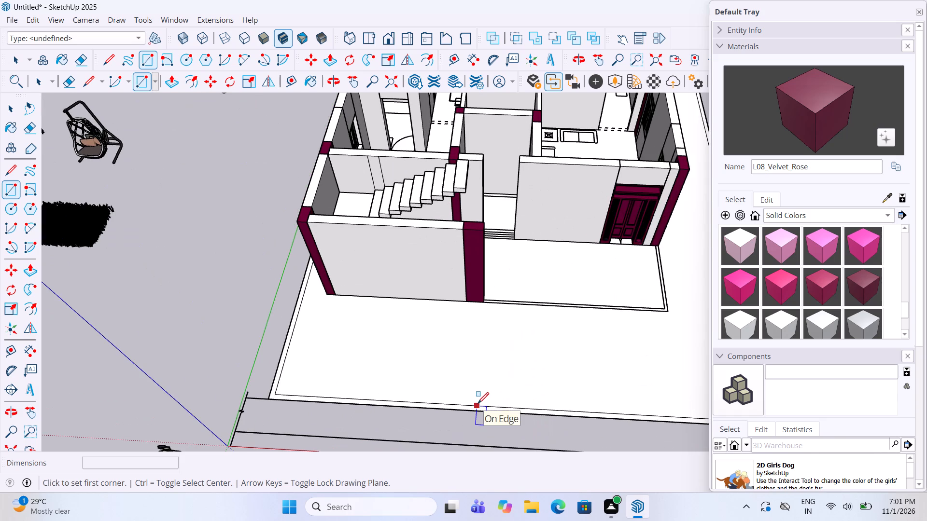
{"action": "left_click", "coordinate": [488, 408]}
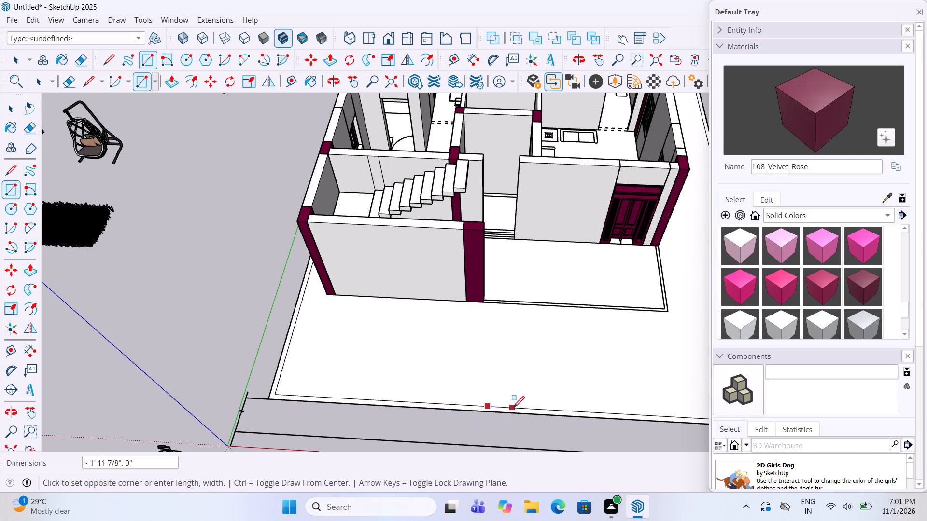
{"action": "scroll", "coordinate": [515, 411], "scroll_direction": "down", "scroll_amount": 3}
{"action": "scroll", "coordinate": [677, 416], "scroll_direction": "up", "scroll_amount": 3}
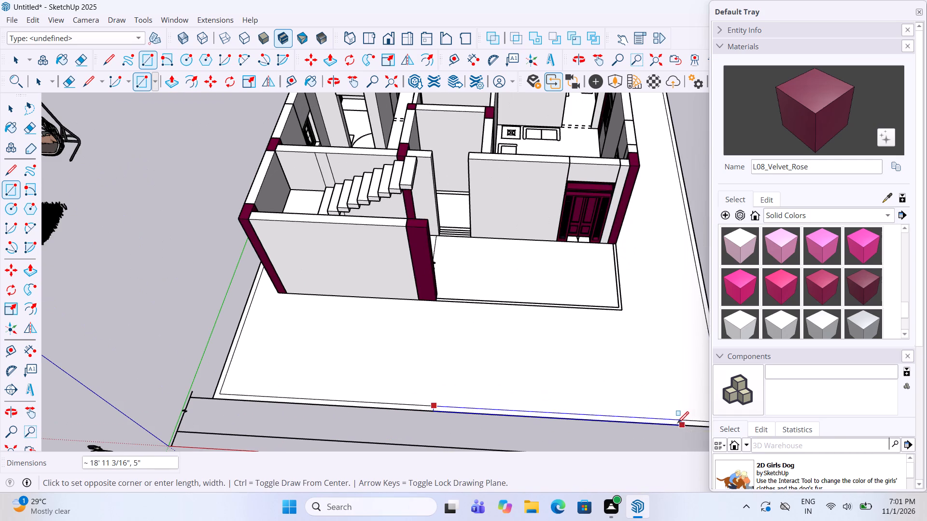
{"action": "scroll", "coordinate": [648, 417], "scroll_direction": "down", "scroll_amount": 5}
{"action": "scroll", "coordinate": [663, 427], "scroll_direction": "up", "scroll_amount": 4}
{"action": "left_click", "coordinate": [668, 423]}
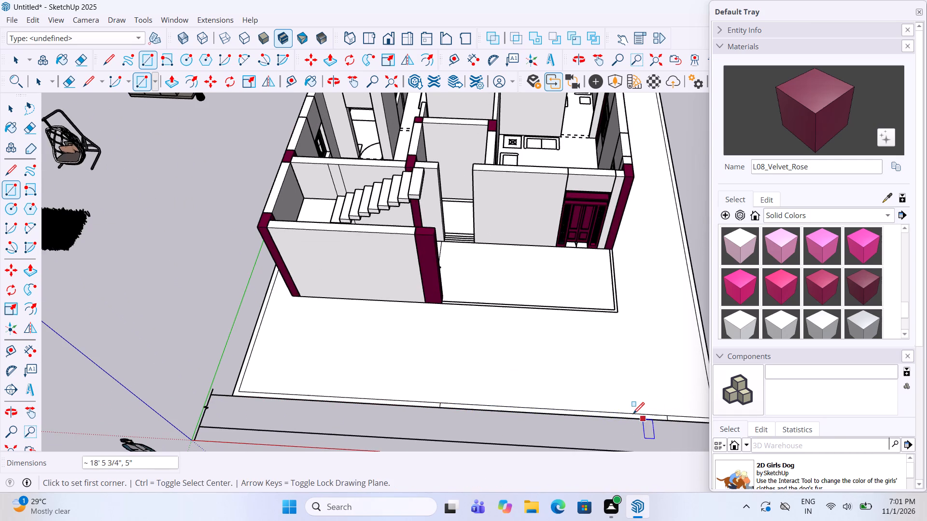
{"action": "key", "text": "space"}
Push/Pull the boundary strip up 5' to form the compound wall, leaving the gate opening flat.
{"action": "key", "text": "p"}
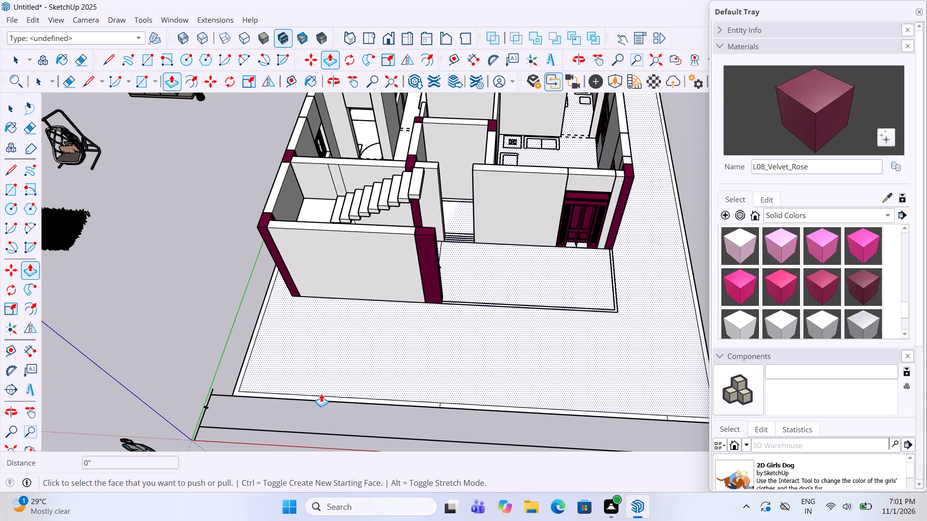
{"action": "left_click", "coordinate": [323, 398]}
{"action": "key", "text": "5"}
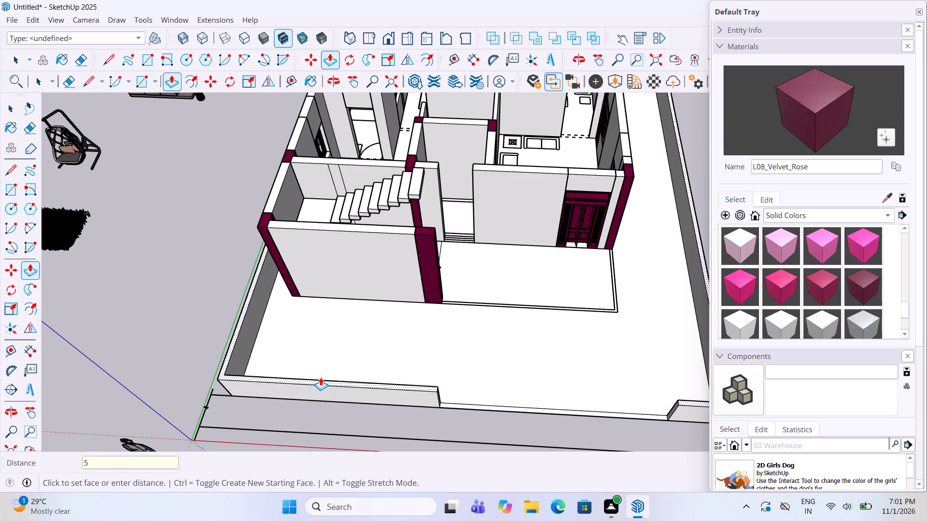
{"action": "key", "text": "apostrophe"}
{"action": "key", "text": "Return"}
{"action": "key", "text": "space"}
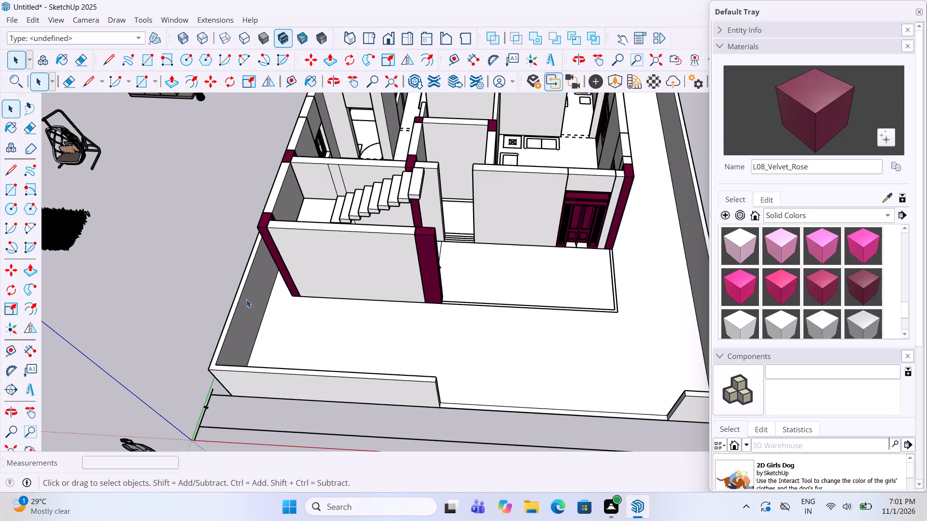
{"action": "left_click", "coordinate": [211, 274]}
Draw a 3' 8" by 10" rectangle over the outer wall segment between the window and inner partition in the adjacent unbuilt floor plan.
{"action": "scroll", "coordinate": [445, 342], "scroll_direction": "down", "scroll_amount": 4}
{"action": "middle_click_drag", "start_coordinate": [464, 338], "coordinate": [469, 314]}
{"action": "scroll", "coordinate": [469, 321], "scroll_direction": "down", "scroll_amount": 5}
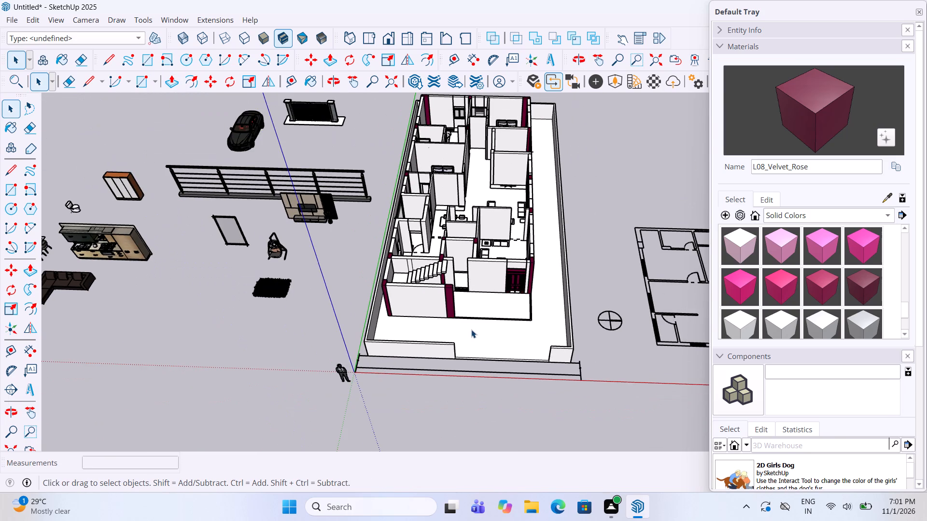
{"action": "middle_click_drag", "start_coordinate": [471, 329], "coordinate": [555, 313]}
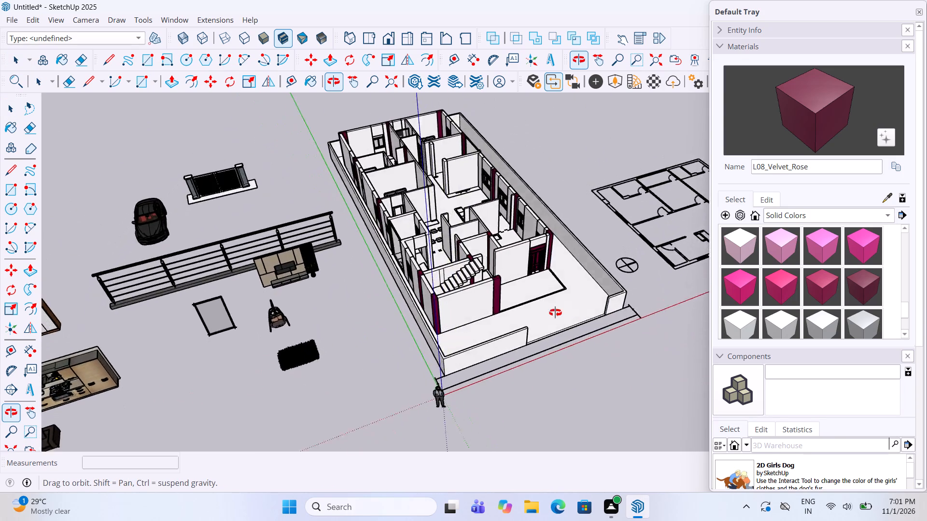
{"action": "middle_click_drag", "start_coordinate": [555, 313], "coordinate": [458, 340]}
{"action": "scroll", "coordinate": [435, 261], "scroll_direction": "down", "scroll_amount": 6}
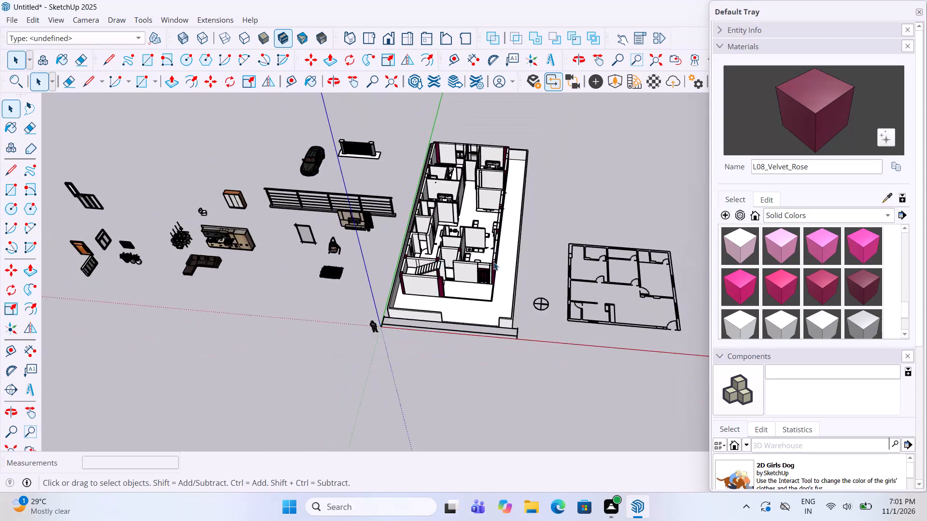
{"action": "scroll", "coordinate": [592, 261], "scroll_direction": "up", "scroll_amount": 11}
{"action": "middle_click", "coordinate": [596, 247]}
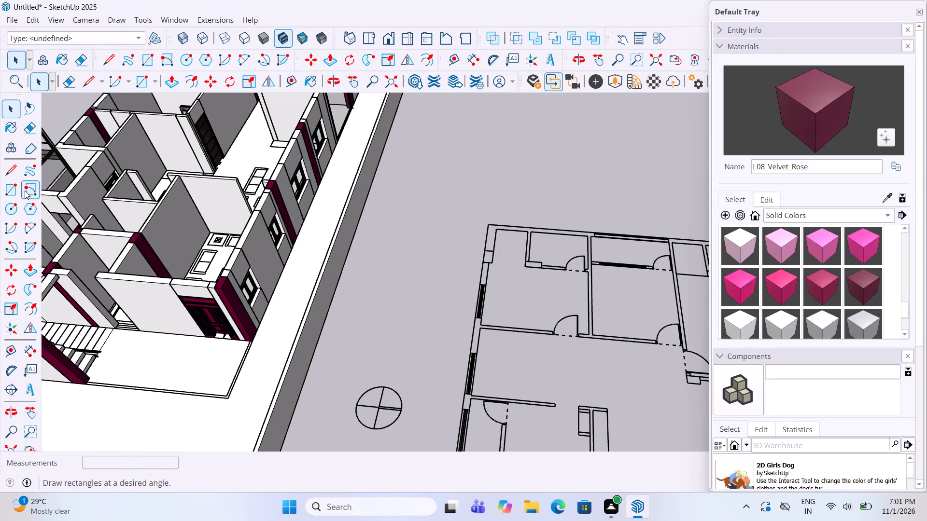
{"action": "left_click", "coordinate": [12, 190]}
{"action": "scroll", "coordinate": [354, 227], "scroll_direction": "down", "scroll_amount": 5}
{"action": "scroll", "coordinate": [434, 349], "scroll_direction": "up", "scroll_amount": 3}
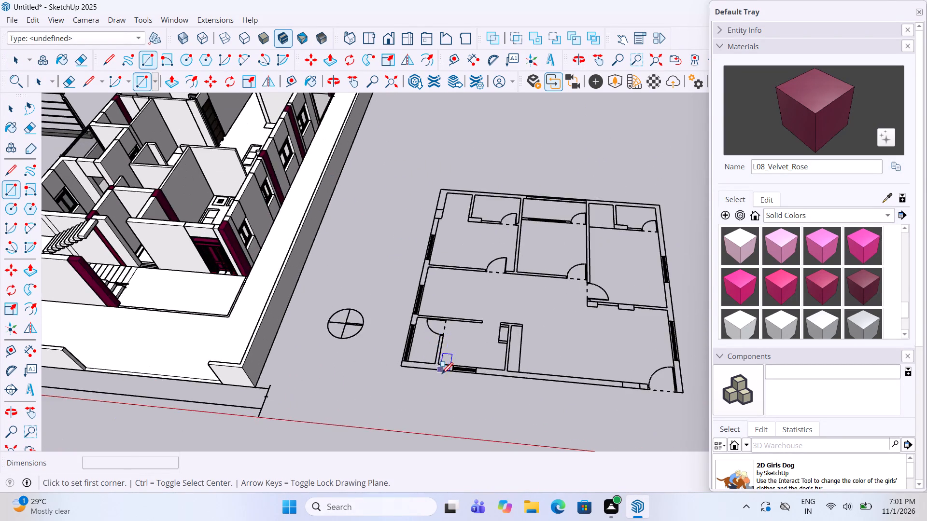
{"action": "scroll", "coordinate": [442, 375], "scroll_direction": "up", "scroll_amount": 6}
{"action": "scroll", "coordinate": [585, 361], "scroll_direction": "up", "scroll_amount": 5}
{"action": "scroll", "coordinate": [547, 379], "scroll_direction": "up", "scroll_amount": 4}
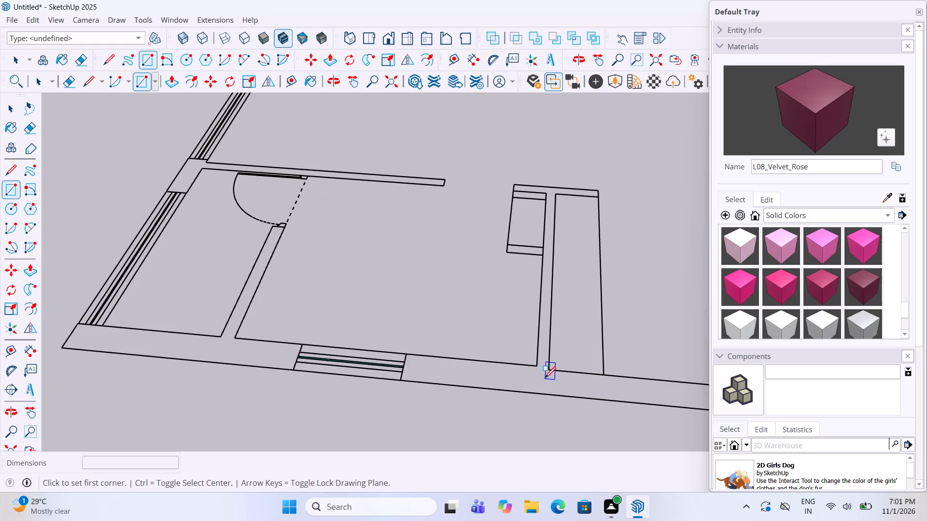
{"action": "left_click", "coordinate": [537, 367]}
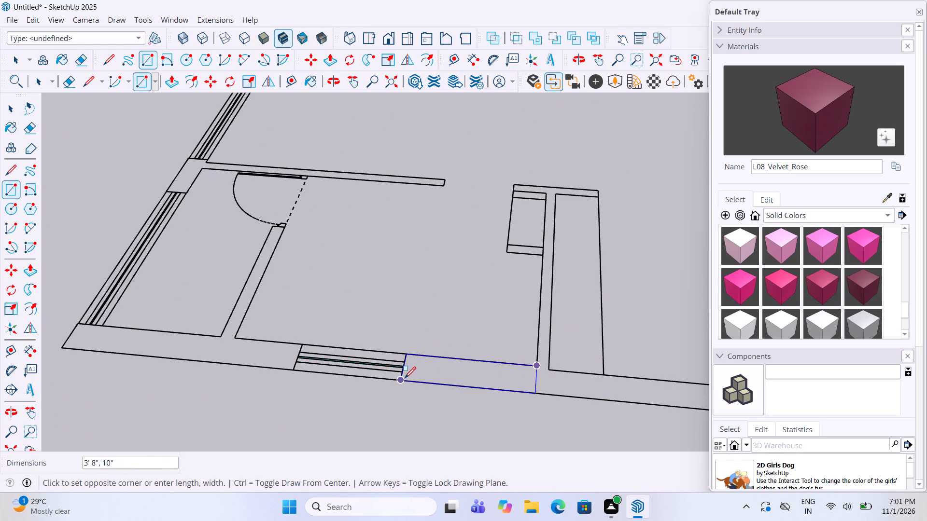
{"action": "double_click", "coordinate": [405, 379]}
{"action": "scroll", "coordinate": [403, 379], "scroll_direction": "down", "scroll_amount": 4}
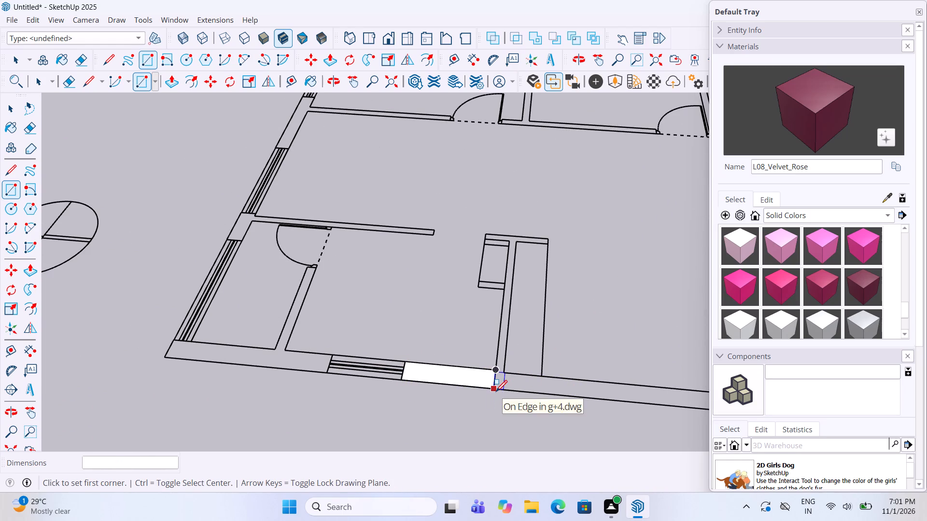
Draw 9" wide rectangles 15', 2' 2" and 1' long over the outer wall from the inner partition to the entrance door.
{"action": "left_click", "coordinate": [496, 393]}
{"action": "scroll", "coordinate": [457, 339], "scroll_direction": "down", "scroll_amount": 10}
{"action": "scroll", "coordinate": [602, 349], "scroll_direction": "up", "scroll_amount": 8}
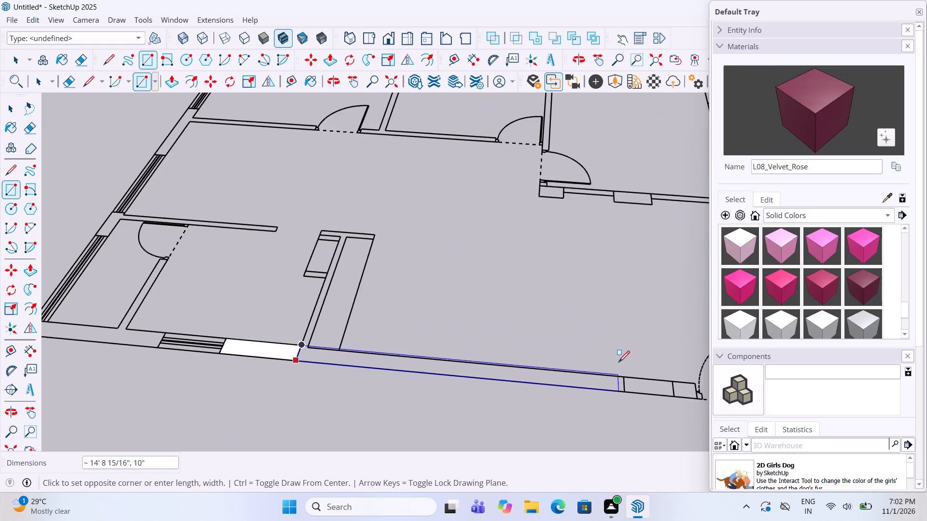
{"action": "left_click", "coordinate": [624, 378]}
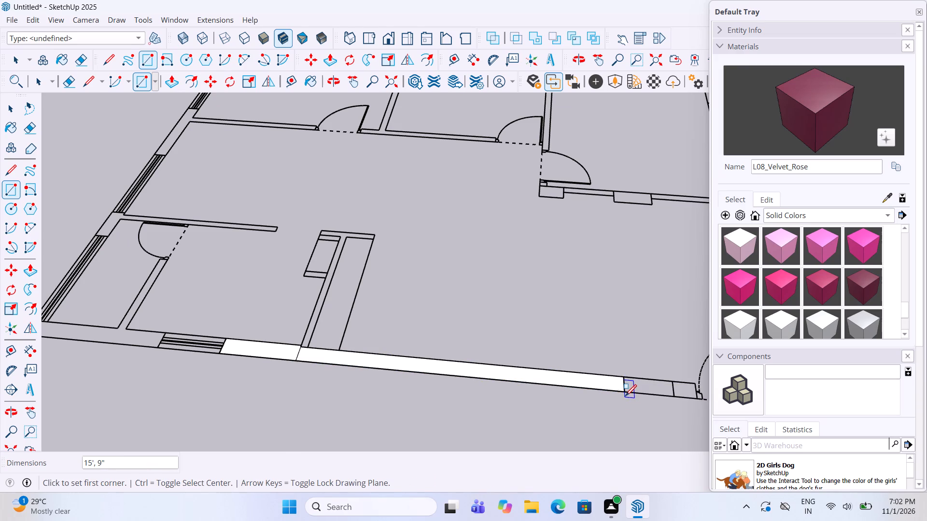
{"action": "left_click", "coordinate": [625, 393]}
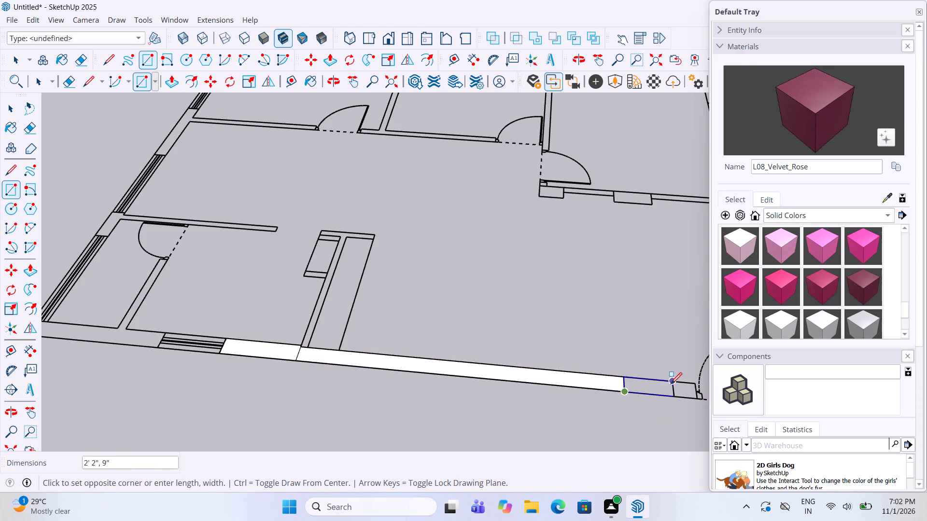
{"action": "left_click", "coordinate": [671, 385]}
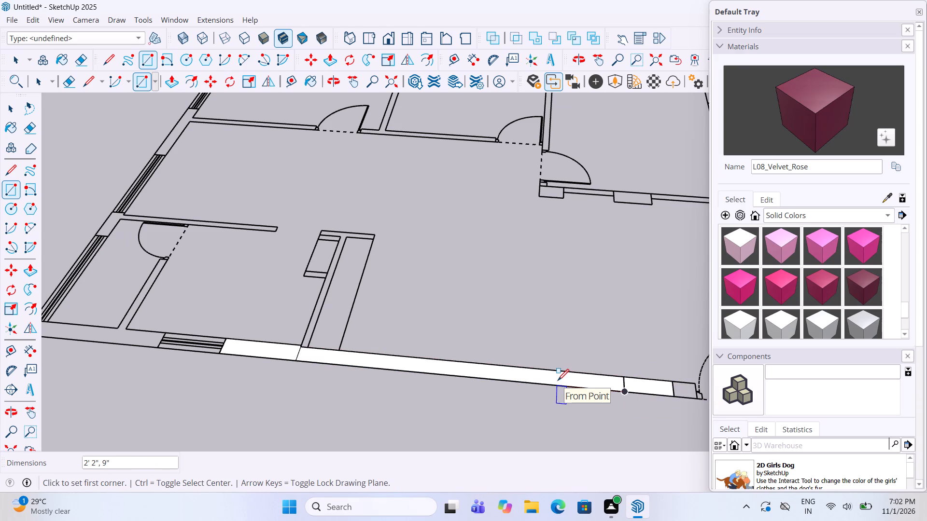
{"action": "left_click", "coordinate": [694, 401]}
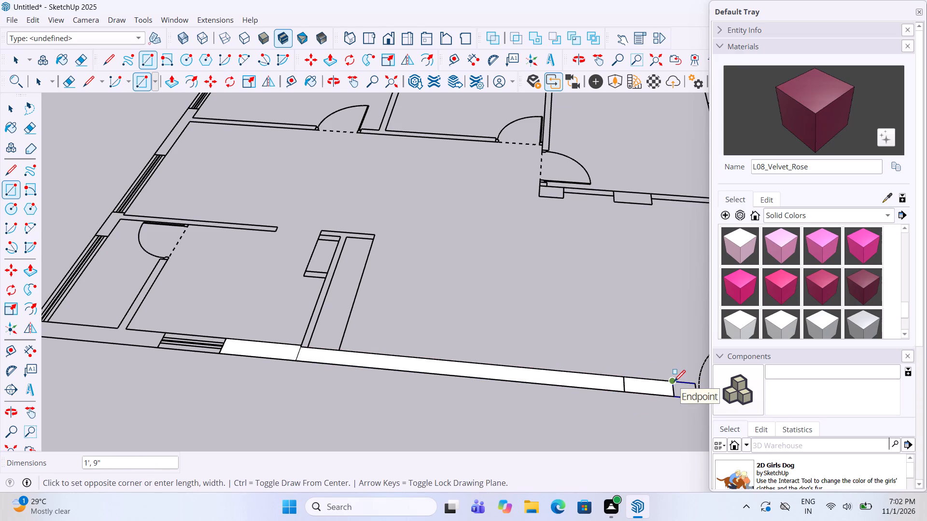
{"action": "left_click", "coordinate": [674, 383]}
Draw rectangles over the 7' 1" by 4" inner partition and the 4" thick cross wall capping its end.
{"action": "scroll", "coordinate": [674, 386], "scroll_direction": "down", "scroll_amount": 6}
{"action": "scroll", "coordinate": [495, 343], "scroll_direction": "up", "scroll_amount": 5}
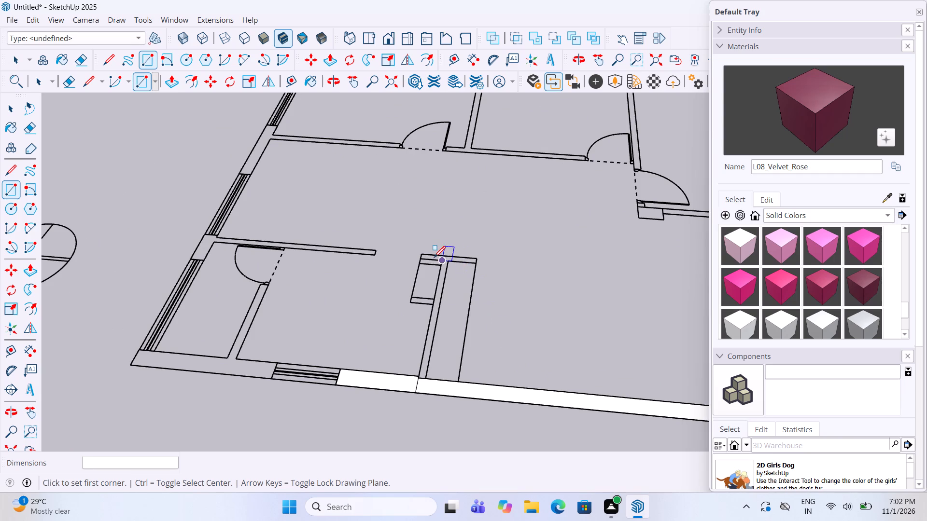
{"action": "scroll", "coordinate": [434, 259], "scroll_direction": "up", "scroll_amount": 3}
{"action": "scroll", "coordinate": [412, 439], "scroll_direction": "up", "scroll_amount": 3}
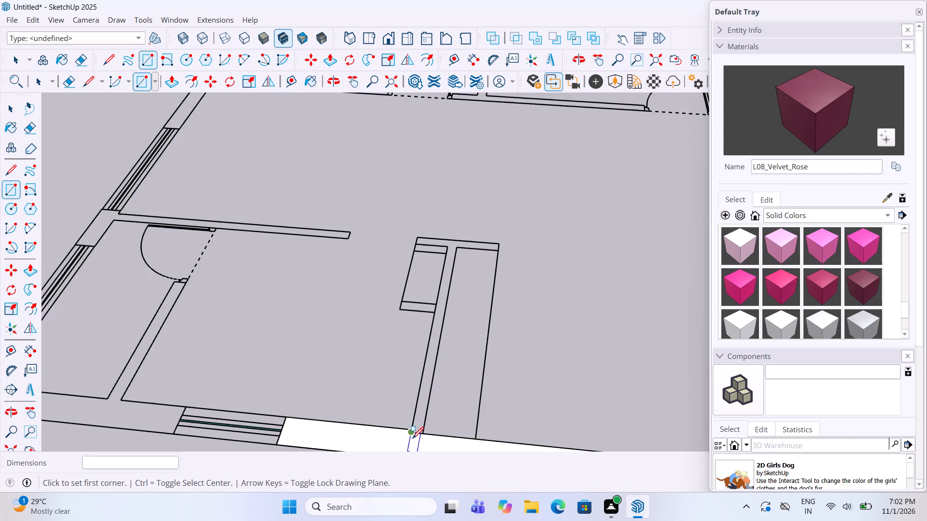
{"action": "left_click", "coordinate": [426, 436]}
{"action": "scroll", "coordinate": [455, 214], "scroll_direction": "up", "scroll_amount": 4}
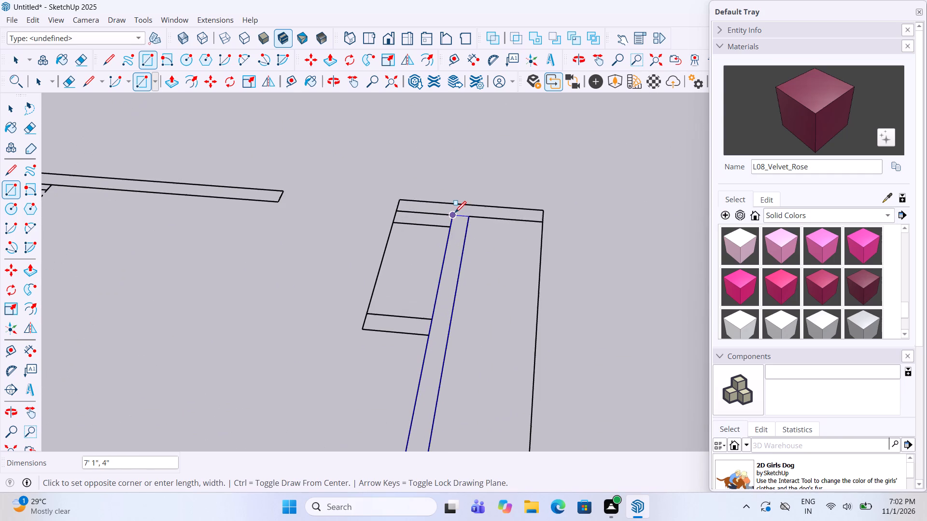
{"action": "left_click", "coordinate": [455, 214]}
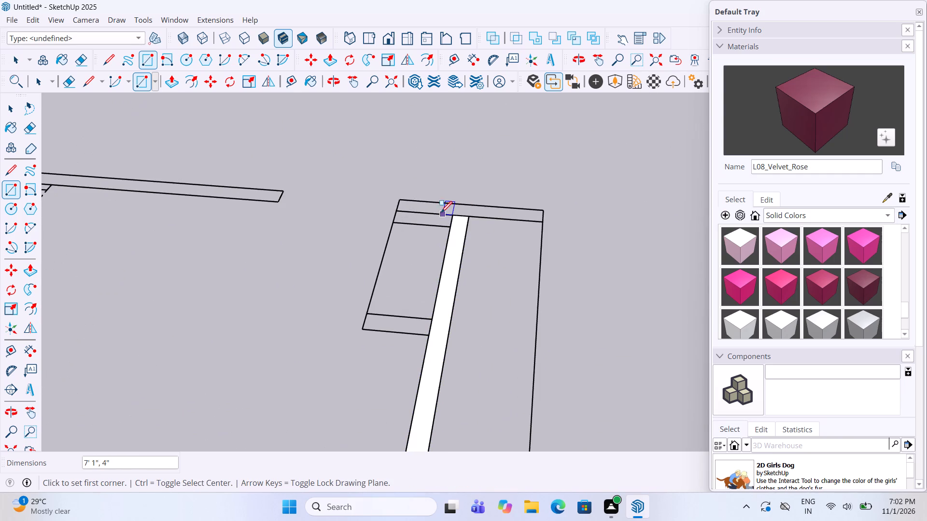
{"action": "left_click", "coordinate": [394, 213]}
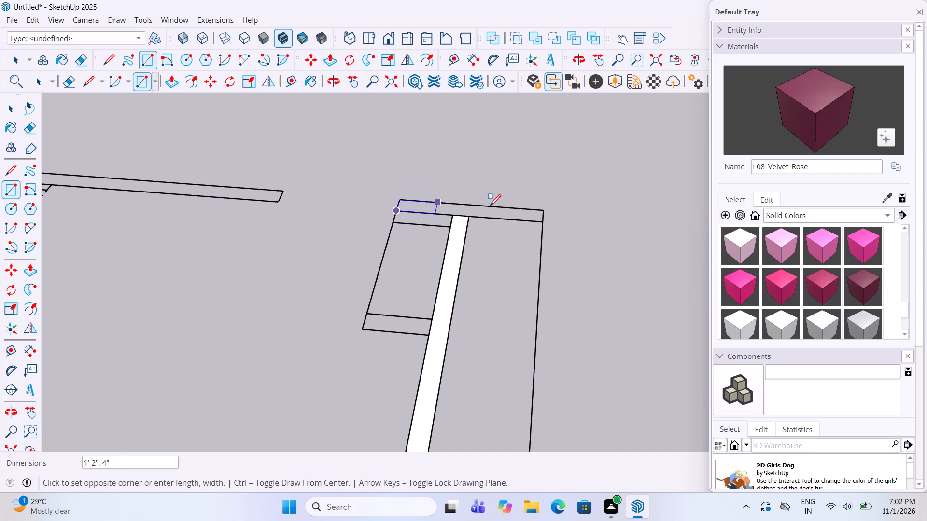
{"action": "left_click", "coordinate": [542, 208]}
Draw a 3' by 10" rectangle over the outer wall's window and a 6' 9" by 10" one from it to the building corner.
{"action": "scroll", "coordinate": [628, 249], "scroll_direction": "down", "scroll_amount": 7}
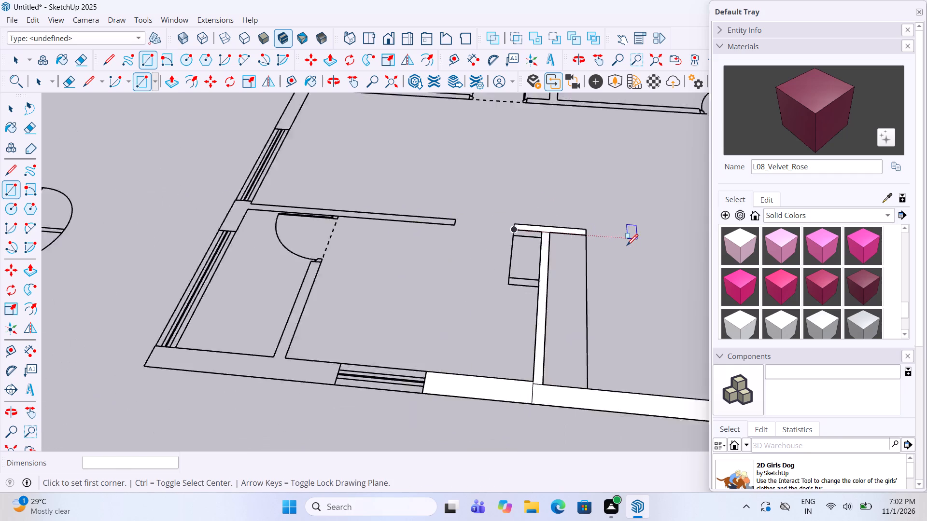
{"action": "scroll", "coordinate": [627, 247], "scroll_direction": "down", "scroll_amount": 9}
{"action": "scroll", "coordinate": [486, 285], "scroll_direction": "up", "scroll_amount": 11}
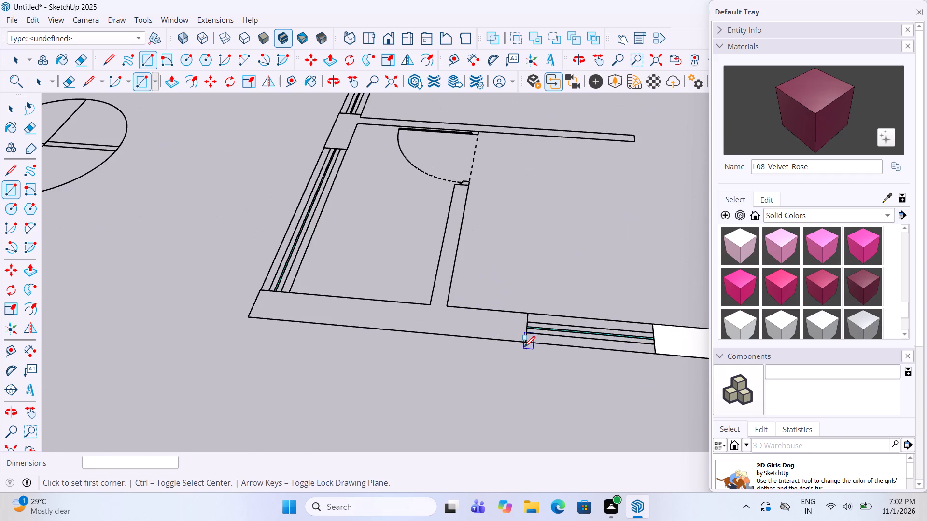
{"action": "left_click", "coordinate": [524, 344]}
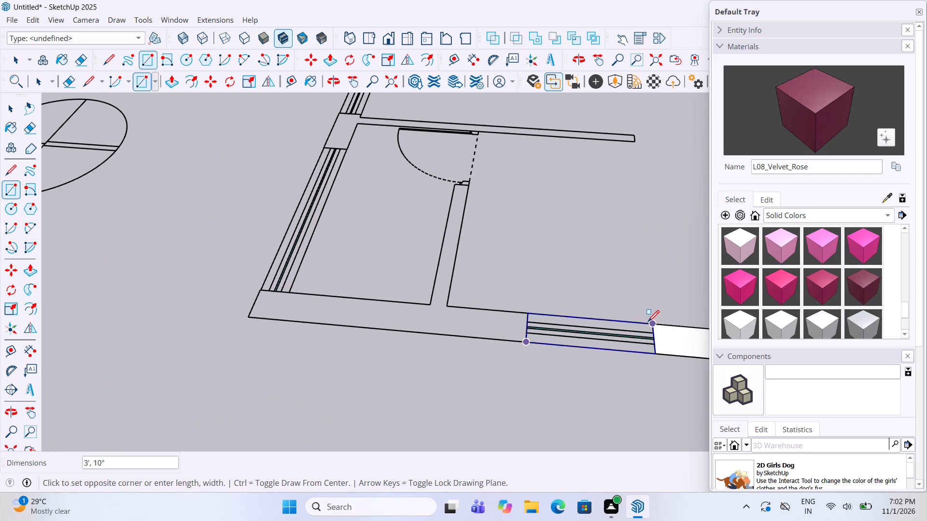
{"action": "left_click", "coordinate": [649, 323]}
{"action": "left_click", "coordinate": [533, 312]}
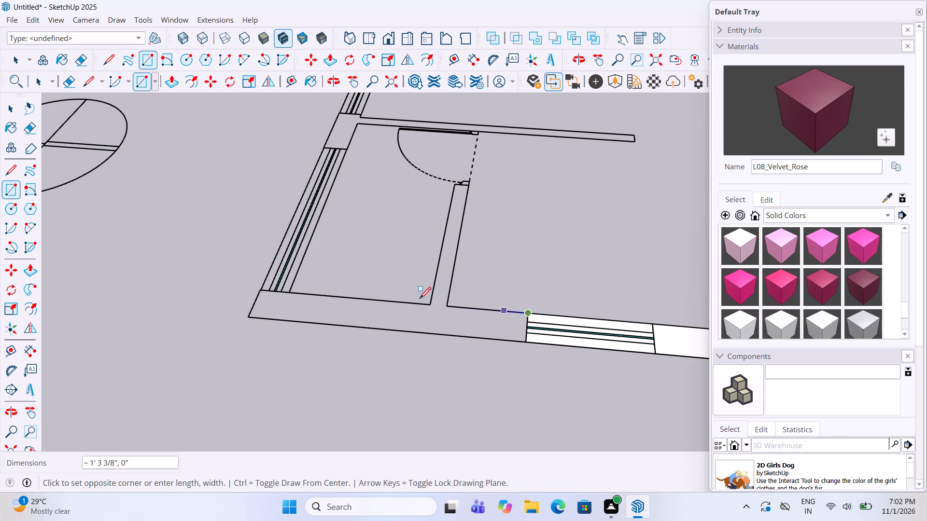
{"action": "left_click", "coordinate": [253, 316]}
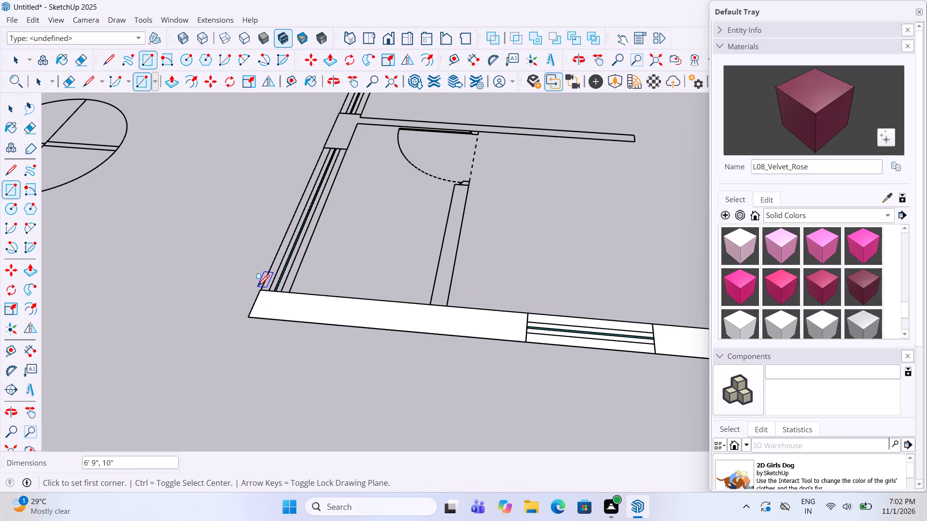
Draw rectangles over the small room's side window, about 5' 8" long, and its 4' 5" by 5" partition up to the door.
{"action": "left_click", "coordinate": [259, 291]}
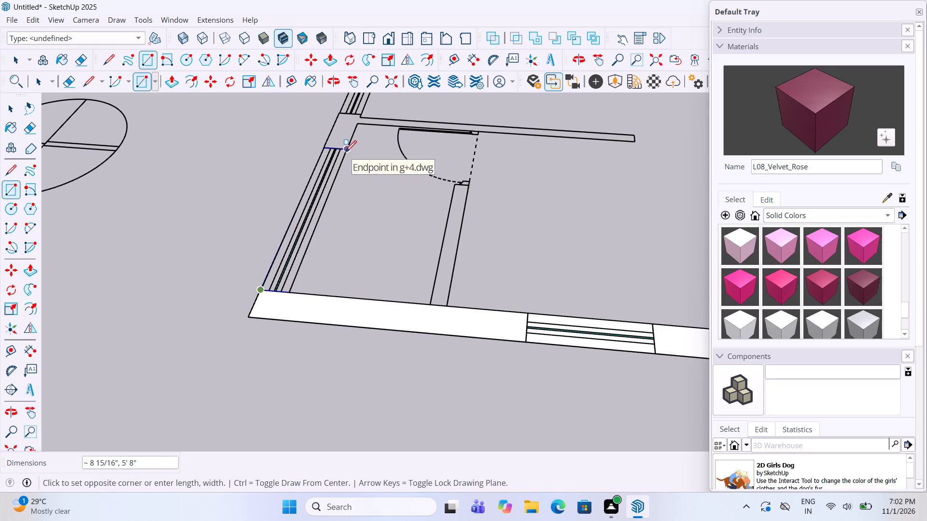
{"action": "left_click", "coordinate": [345, 153]}
{"action": "scroll", "coordinate": [412, 381], "scroll_direction": "down", "scroll_amount": 6}
{"action": "scroll", "coordinate": [416, 361], "scroll_direction": "up", "scroll_amount": 4}
{"action": "left_click", "coordinate": [426, 315]}
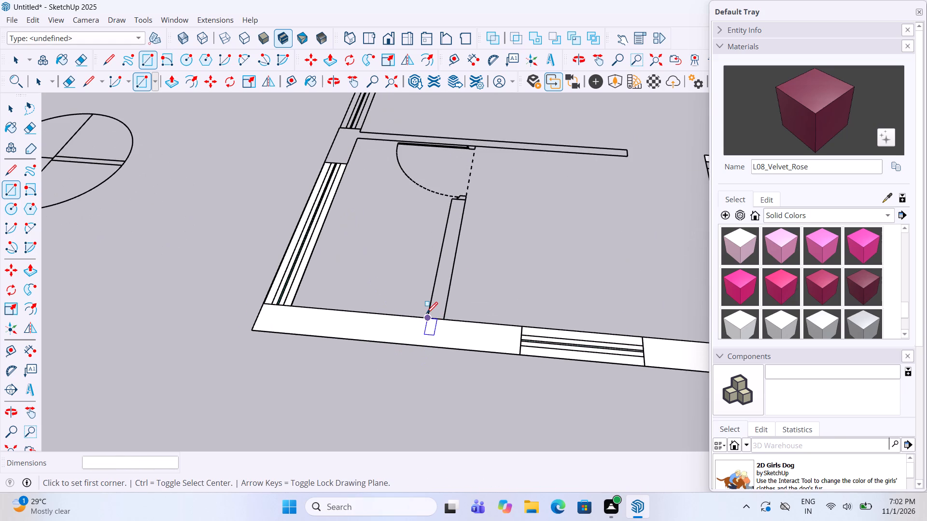
{"action": "left_click", "coordinate": [463, 204]}
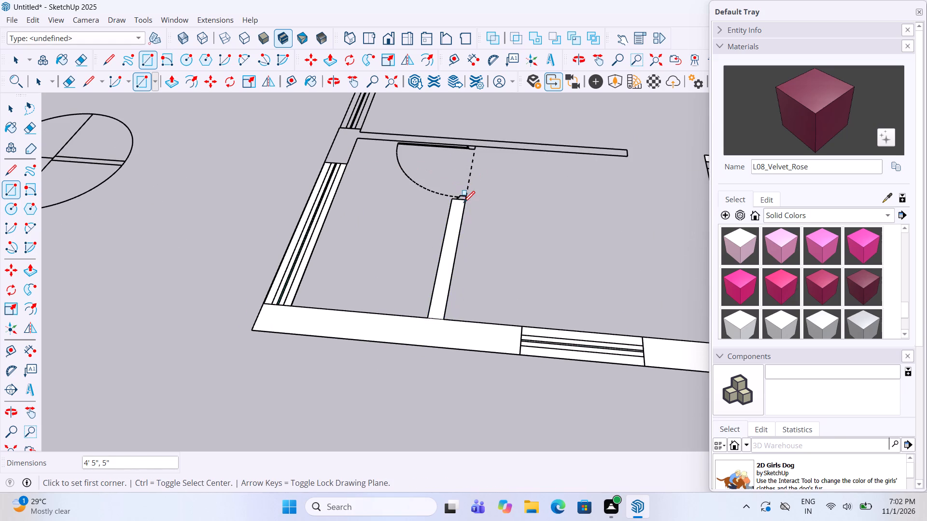
Draw rectangles over the side wall segment between the two windows and the thin partition extending from it past the small room's door.
{"action": "scroll", "coordinate": [421, 342], "scroll_direction": "down", "scroll_amount": 8}
{"action": "scroll", "coordinate": [387, 235], "scroll_direction": "up", "scroll_amount": 7}
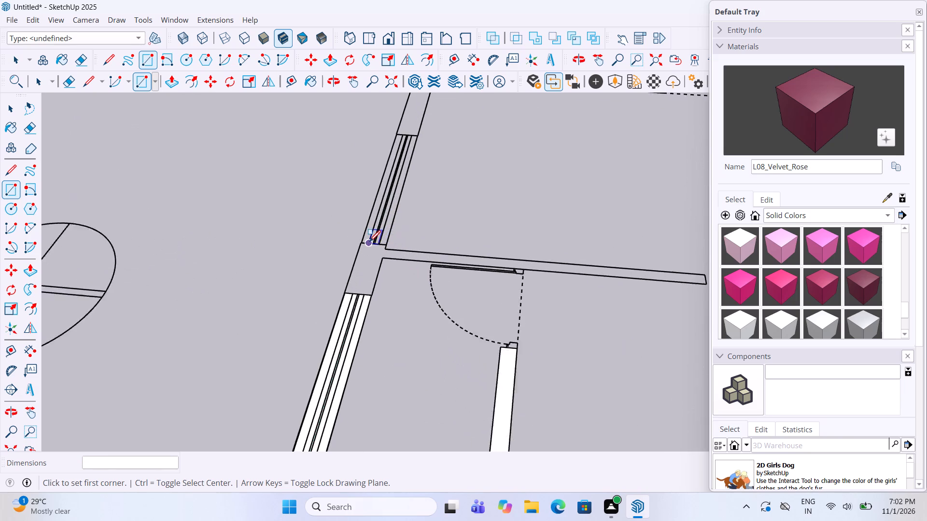
{"action": "scroll", "coordinate": [369, 243], "scroll_direction": "up", "scroll_amount": 3}
{"action": "left_click", "coordinate": [338, 317]}
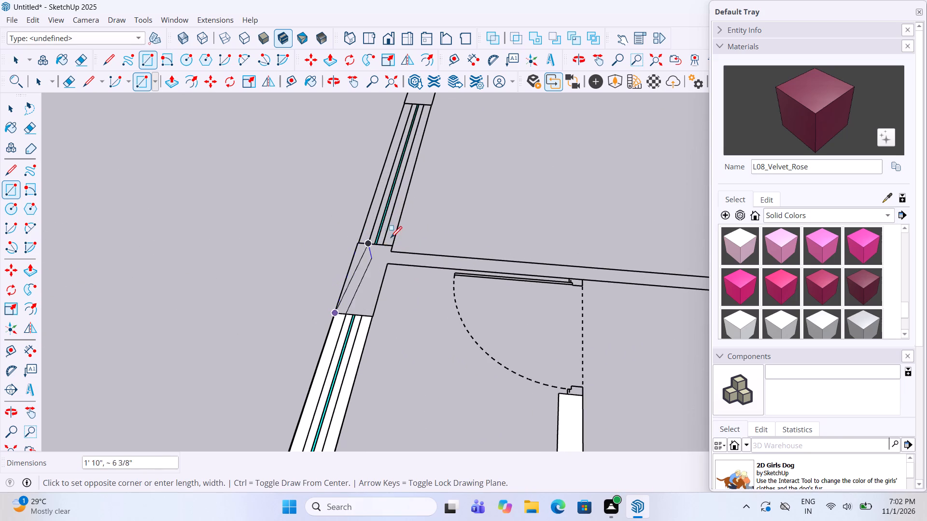
{"action": "left_click", "coordinate": [393, 245]}
{"action": "left_click", "coordinate": [393, 264]}
{"action": "scroll", "coordinate": [393, 264], "scroll_direction": "down", "scroll_amount": 5}
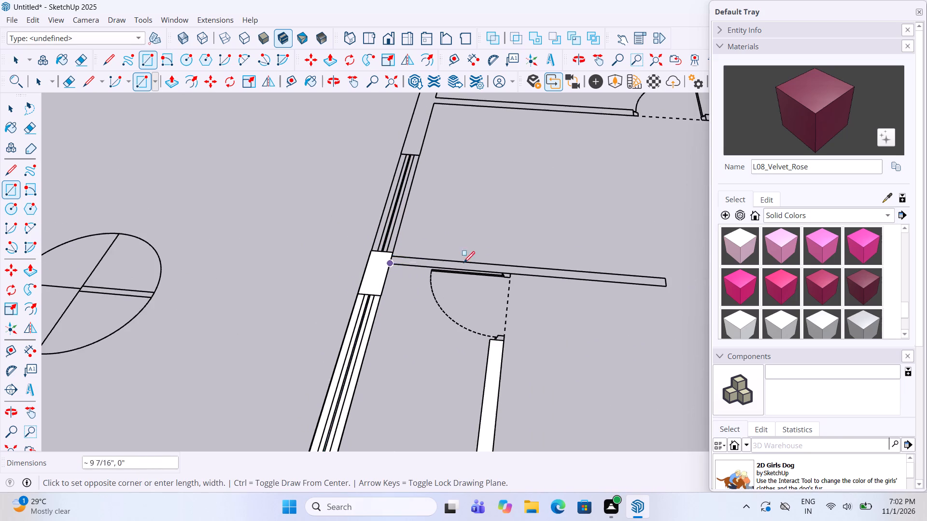
{"action": "scroll", "coordinate": [655, 278], "scroll_direction": "up", "scroll_amount": 4}
{"action": "left_click", "coordinate": [674, 280]}
Draw 9" wide rectangles over the next side window, about 5' 1" long, and the wall beyond it, about 4' 11" long.
{"action": "scroll", "coordinate": [438, 336], "scroll_direction": "down", "scroll_amount": 7}
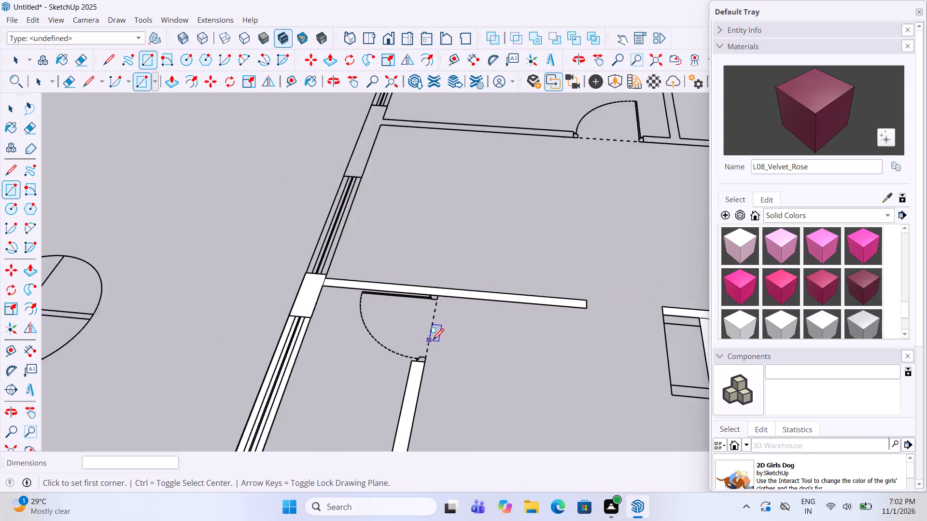
{"action": "scroll", "coordinate": [433, 341], "scroll_direction": "down", "scroll_amount": 4}
{"action": "scroll", "coordinate": [405, 247], "scroll_direction": "up", "scroll_amount": 8}
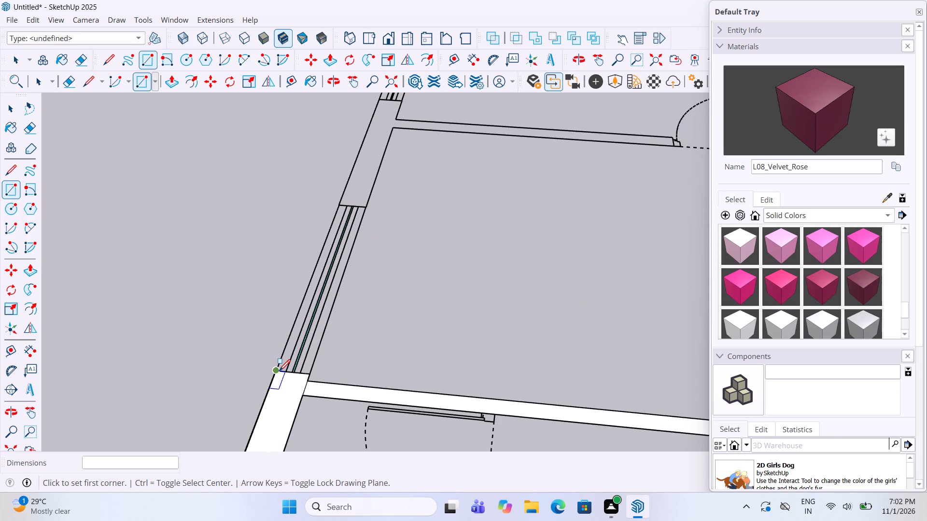
{"action": "left_click", "coordinate": [279, 372]}
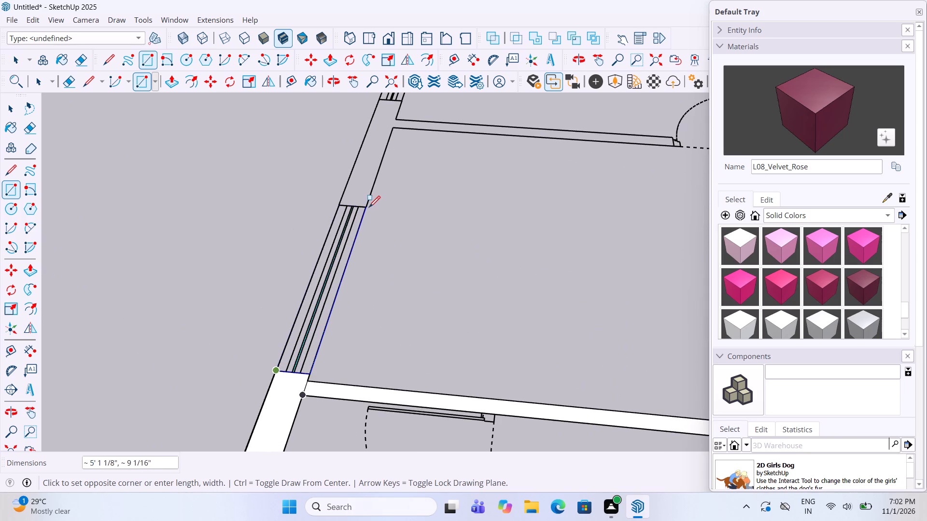
{"action": "left_click", "coordinate": [367, 208]}
{"action": "left_click", "coordinate": [339, 203]}
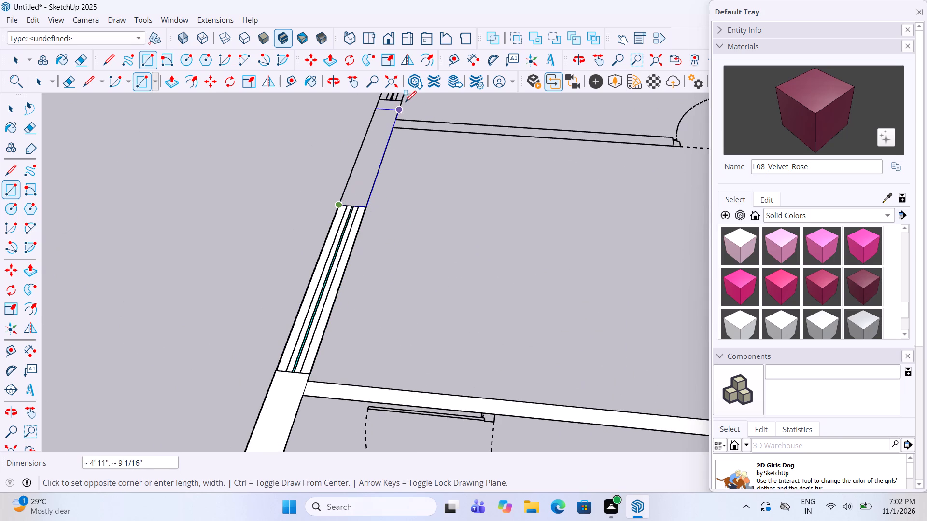
{"action": "left_click", "coordinate": [405, 101]}
Draw an 8' 6" by 5" rectangle over the partition running from the side wall to the next room's door.
{"action": "left_click", "coordinate": [398, 120]}
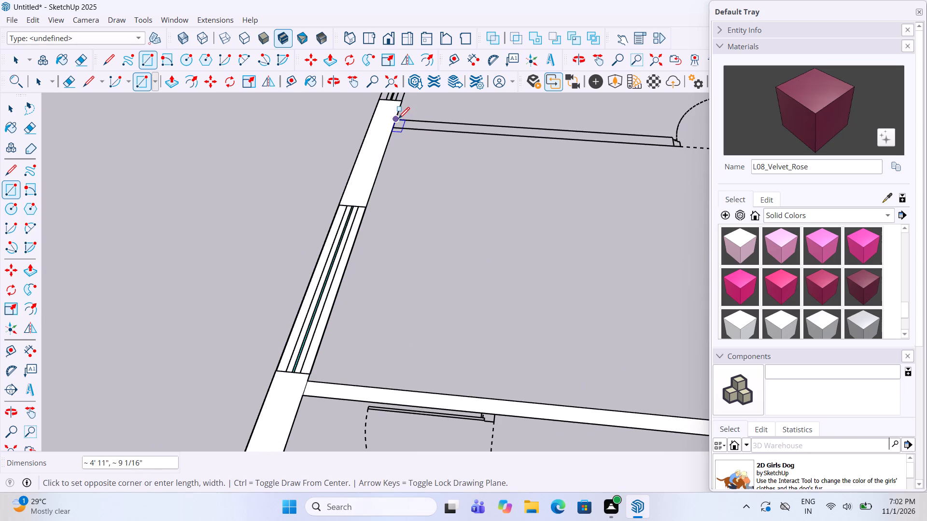
{"action": "scroll", "coordinate": [398, 120], "scroll_direction": "down", "scroll_amount": 4}
{"action": "scroll", "coordinate": [560, 124], "scroll_direction": "up", "scroll_amount": 4}
{"action": "left_click", "coordinate": [612, 147]}
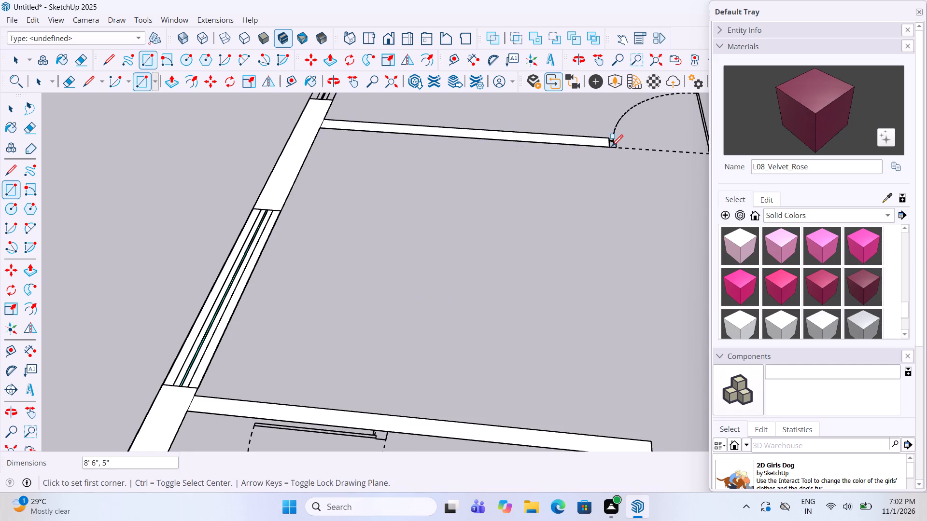
Draw a 9" by 4' 8" rectangle over the opposite side wall's corner segment beside the entrance door.
{"action": "scroll", "coordinate": [485, 229], "scroll_direction": "down", "scroll_amount": 9}
{"action": "scroll", "coordinate": [448, 200], "scroll_direction": "down", "scroll_amount": 5}
{"action": "middle_click_drag", "start_coordinate": [451, 206], "coordinate": [457, 209]}
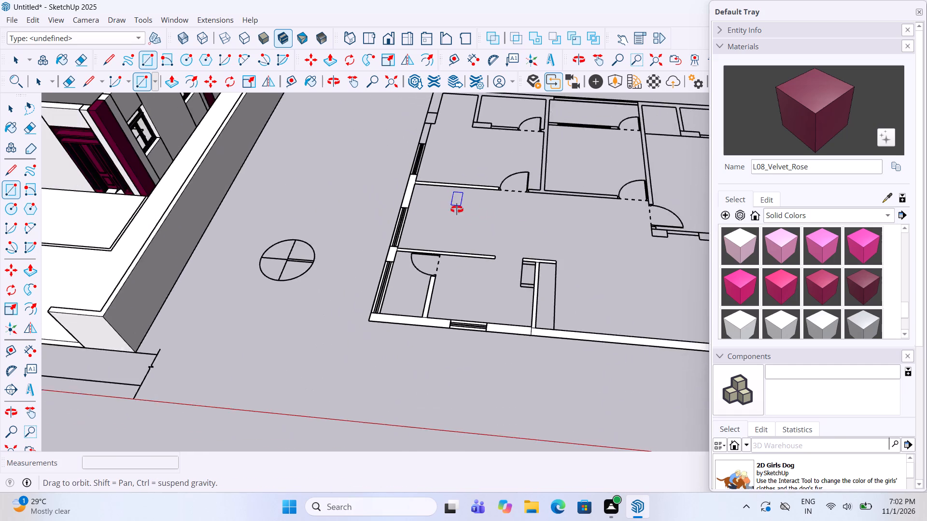
{"action": "middle_click_drag", "start_coordinate": [457, 209], "coordinate": [469, 252]}
{"action": "scroll", "coordinate": [365, 252], "scroll_direction": "down", "scroll_amount": 5}
{"action": "scroll", "coordinate": [628, 312], "scroll_direction": "up", "scroll_amount": 5}
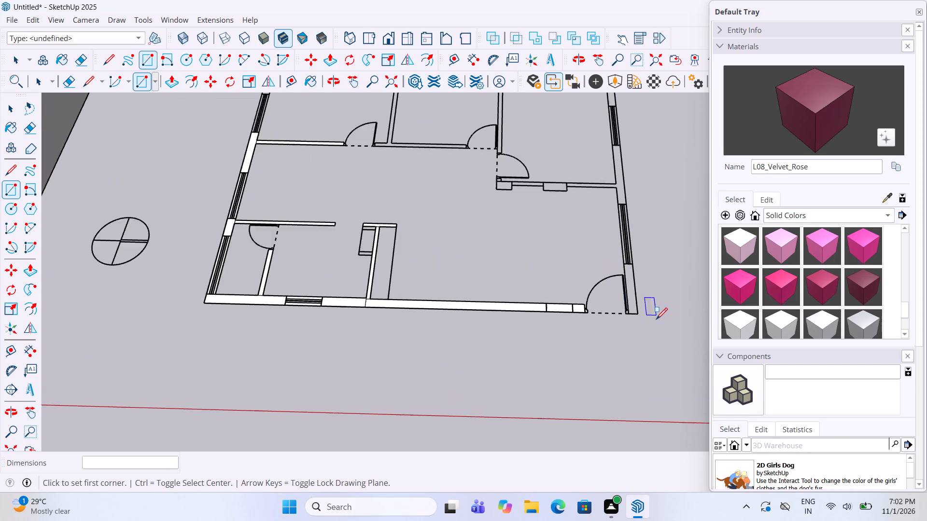
{"action": "scroll", "coordinate": [656, 320], "scroll_direction": "up", "scroll_amount": 9}
{"action": "left_click", "coordinate": [629, 311]}
{"action": "scroll", "coordinate": [584, 187], "scroll_direction": "up", "scroll_amount": 2}
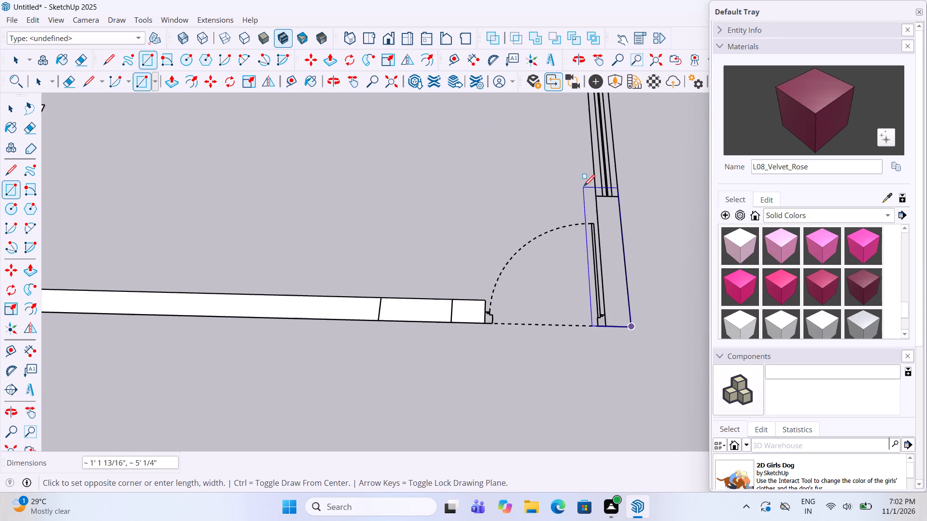
{"action": "scroll", "coordinate": [584, 187], "scroll_direction": "up", "scroll_amount": 2}
{"action": "left_click", "coordinate": [603, 198]}
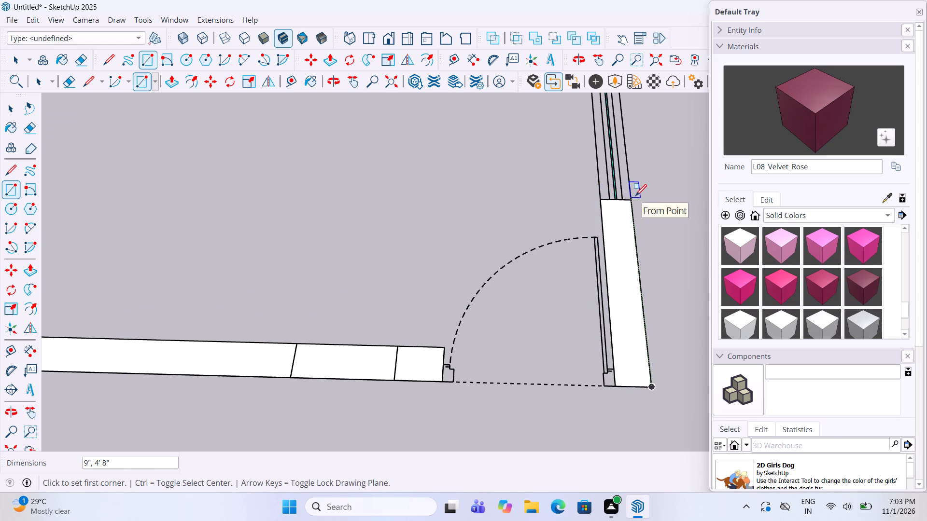
Draw a rectangle over the window adjoining the entrance corner's wall segment.
{"action": "left_click", "coordinate": [634, 200]}
{"action": "scroll", "coordinate": [634, 200], "scroll_direction": "down", "scroll_amount": 14}
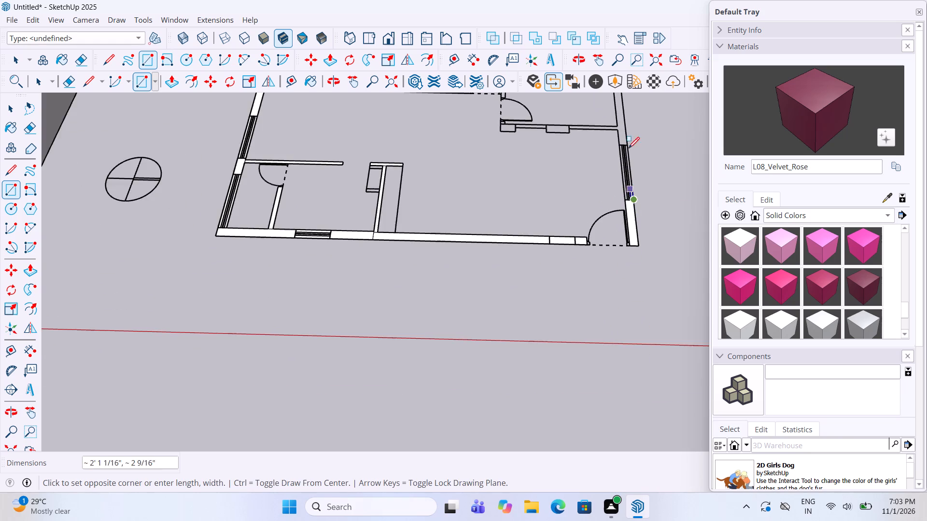
{"action": "scroll", "coordinate": [626, 130], "scroll_direction": "up", "scroll_amount": 11}
{"action": "left_click", "coordinate": [614, 167]}
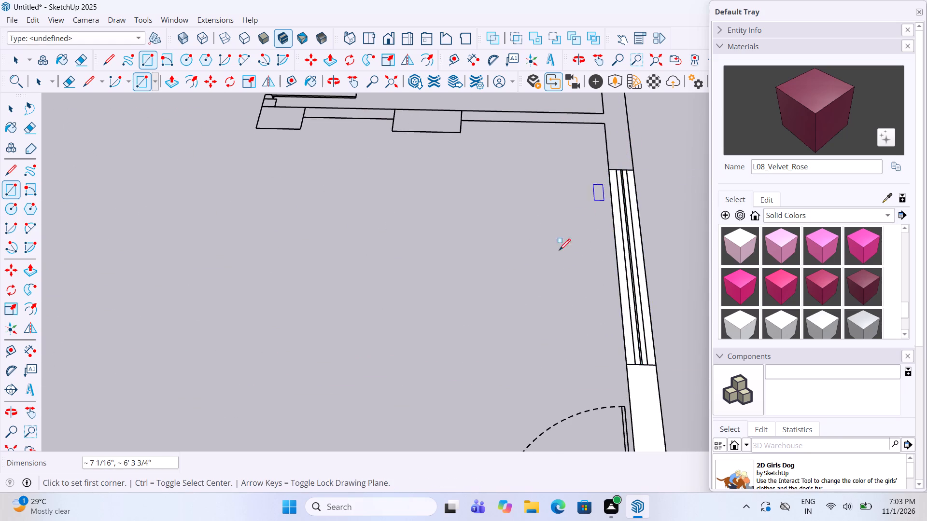
Draw a 1' 5" by 11" rectangle over the pier beside the inner door and a 2' 11" by 5" one over the adjoining wall.
{"action": "scroll", "coordinate": [546, 294], "scroll_direction": "down", "scroll_amount": 9}
{"action": "middle_click_drag", "start_coordinate": [569, 169], "coordinate": [582, 207]}
{"action": "scroll", "coordinate": [435, 180], "scroll_direction": "up", "scroll_amount": 5}
{"action": "scroll", "coordinate": [406, 209], "scroll_direction": "up", "scroll_amount": 5}
{"action": "left_click", "coordinate": [373, 226]}
{"action": "left_click", "coordinate": [426, 262]}
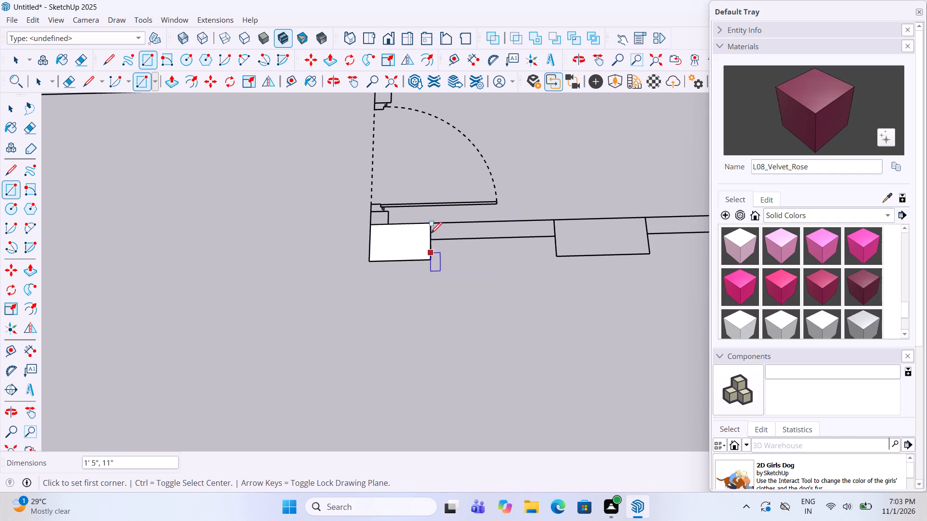
{"action": "left_click", "coordinate": [432, 222]}
{"action": "left_click", "coordinate": [549, 237]}
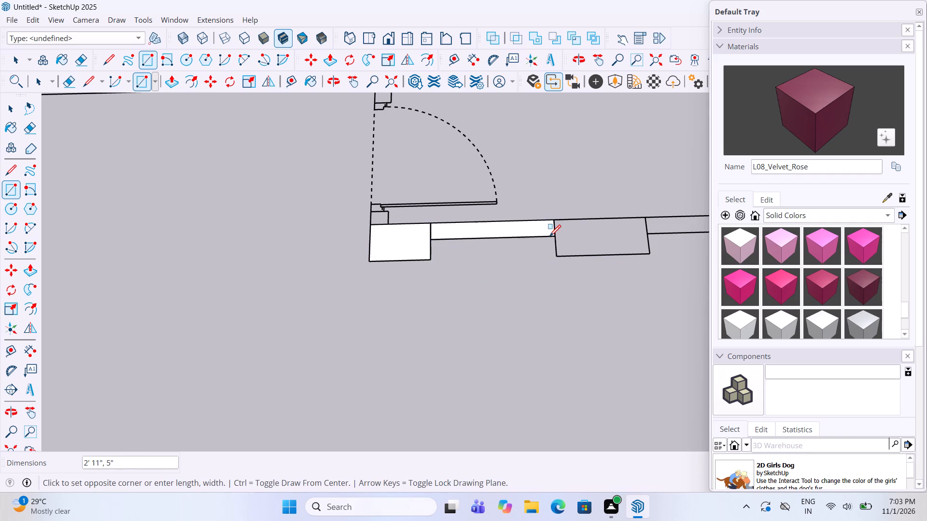
Draw a 2' 2" by 11" rectangle over the second pier and a 4' 7" by 5" one over the wall running to the outer side wall.
{"action": "left_click", "coordinate": [553, 258]}
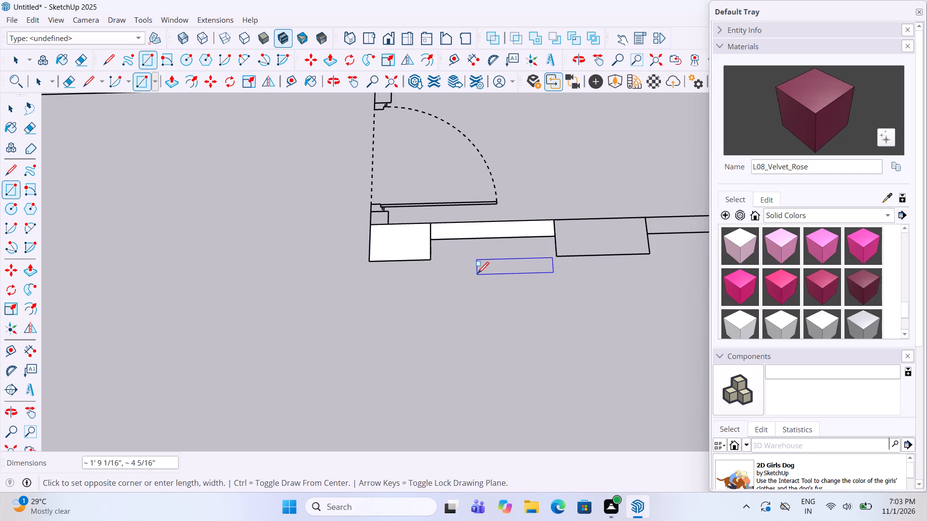
{"action": "key", "text": "Escape"}
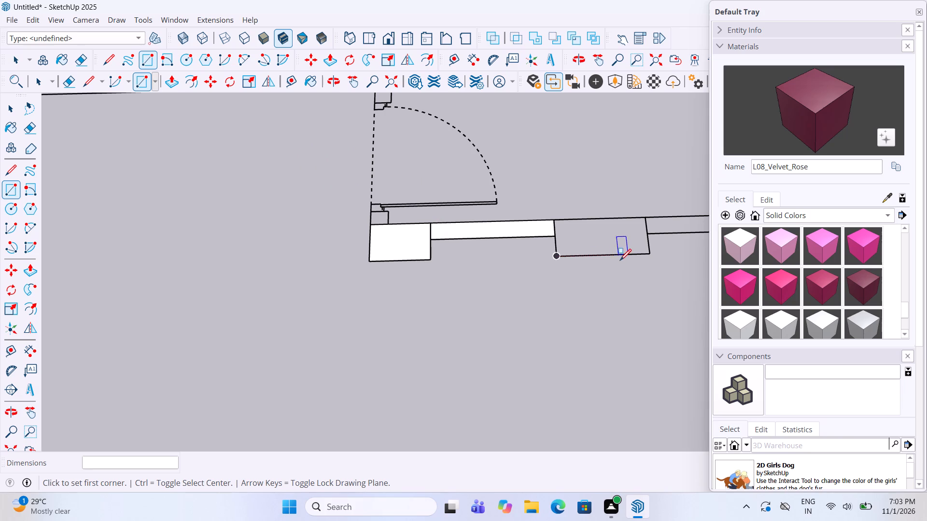
{"action": "left_click", "coordinate": [558, 256]}
{"action": "left_click", "coordinate": [648, 216]}
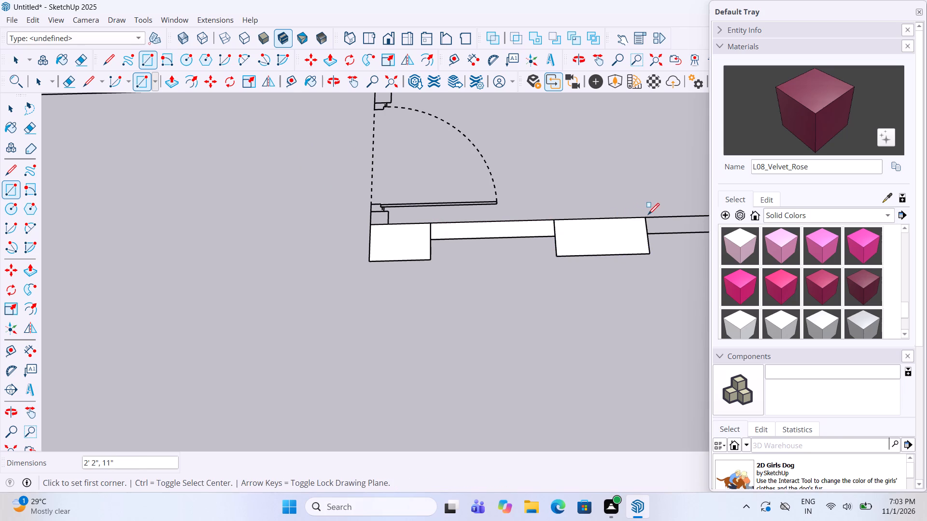
{"action": "scroll", "coordinate": [392, 323], "scroll_direction": "down", "scroll_amount": 12}
{"action": "scroll", "coordinate": [566, 289], "scroll_direction": "up", "scroll_amount": 9}
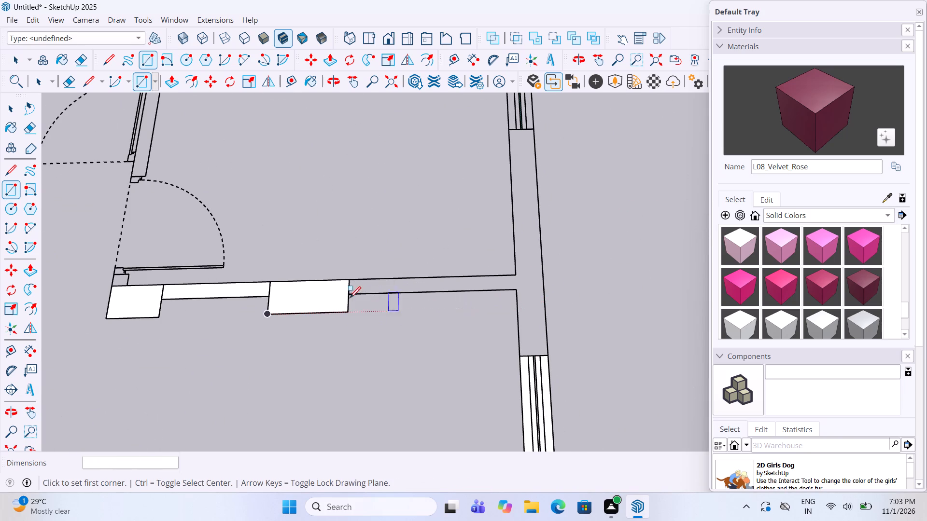
{"action": "left_click", "coordinate": [349, 293]}
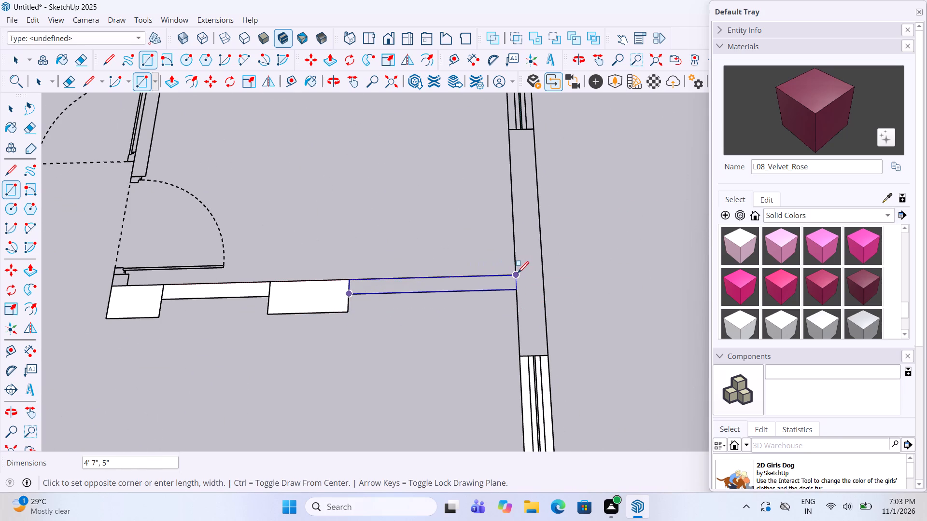
{"action": "left_click", "coordinate": [517, 274]}
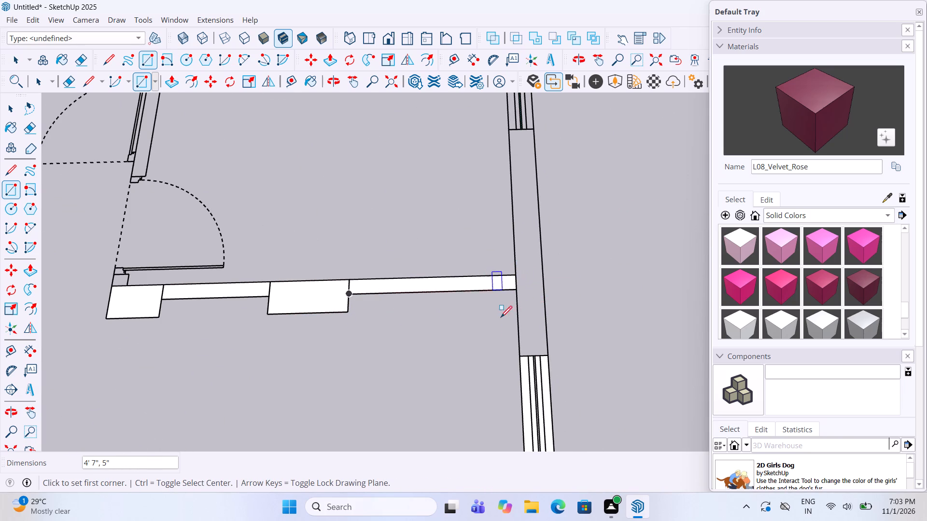
Draw rectangles over the outer side wall's segment between its two windows and over the adjoining 9" by 5' window.
{"action": "left_click", "coordinate": [520, 356]}
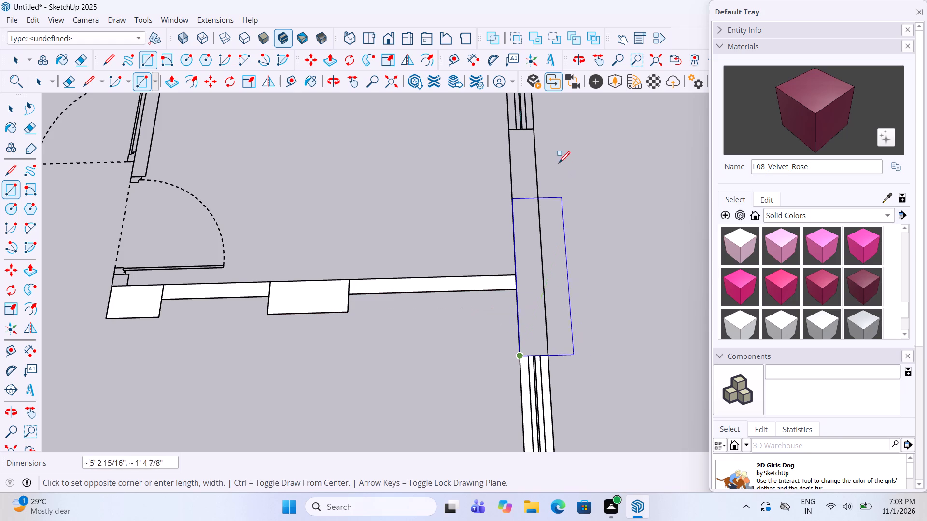
{"action": "left_click", "coordinate": [533, 127]}
{"action": "scroll", "coordinate": [436, 337], "scroll_direction": "down", "scroll_amount": 9}
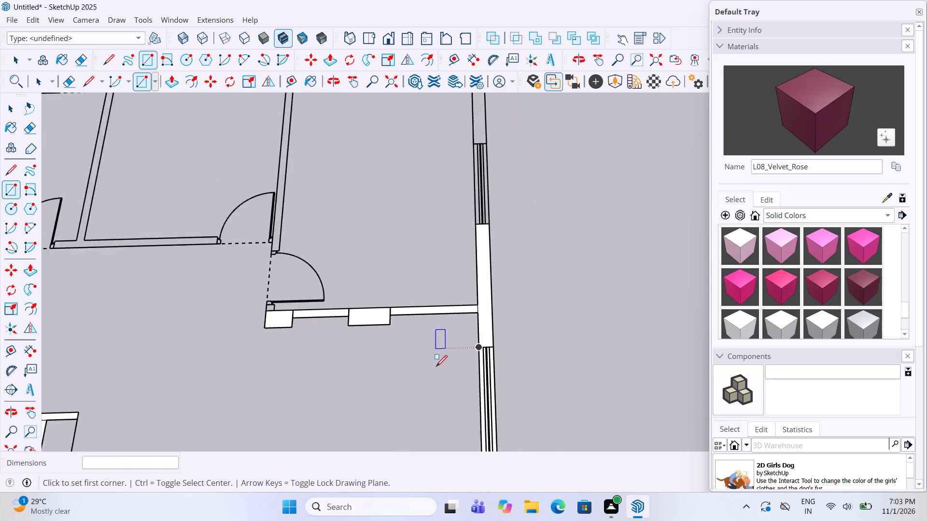
{"action": "scroll", "coordinate": [436, 368], "scroll_direction": "down", "scroll_amount": 3}
{"action": "scroll", "coordinate": [466, 240], "scroll_direction": "up", "scroll_amount": 5}
{"action": "scroll", "coordinate": [465, 190], "scroll_direction": "up", "scroll_amount": 5}
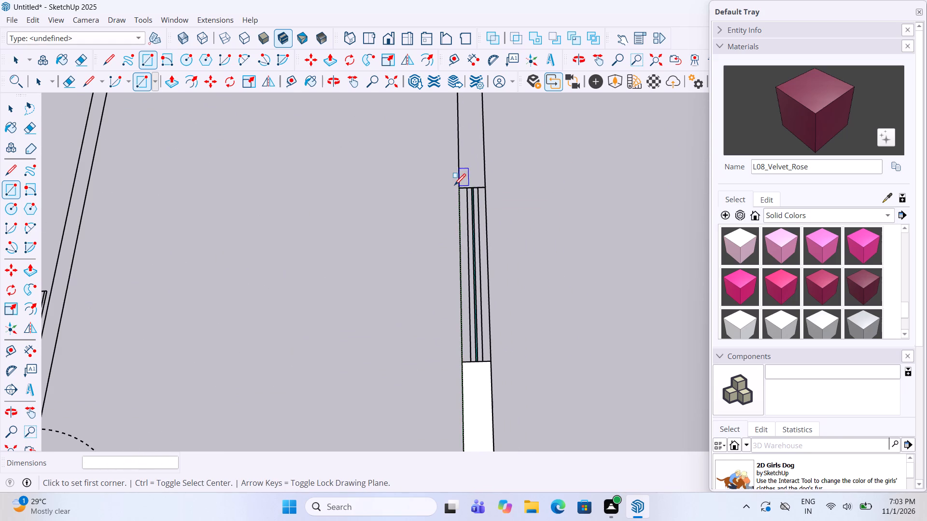
{"action": "left_click", "coordinate": [457, 191]}
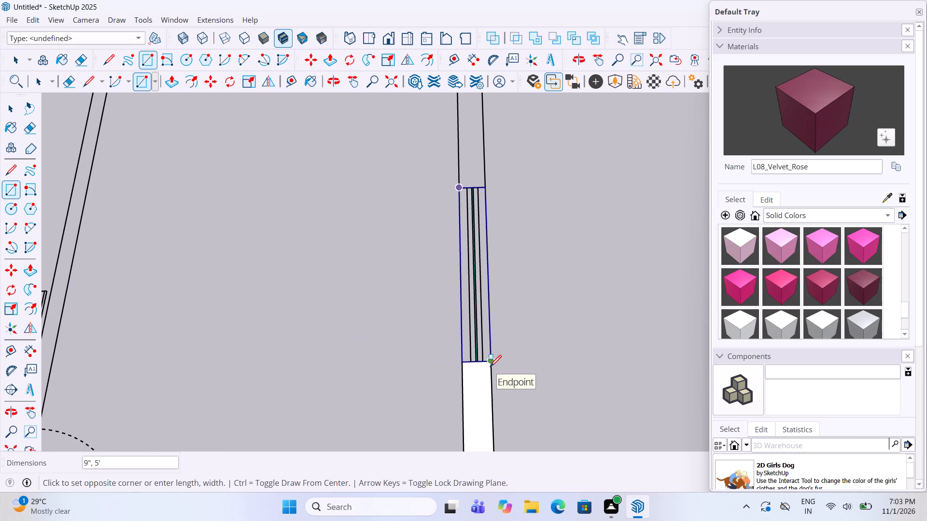
{"action": "double_click", "coordinate": [490, 368]}
Draw a 9" by 11' 1" rectangle over the outer side wall from that window to the building's corner.
{"action": "scroll", "coordinate": [525, 394], "scroll_direction": "down", "scroll_amount": 9}
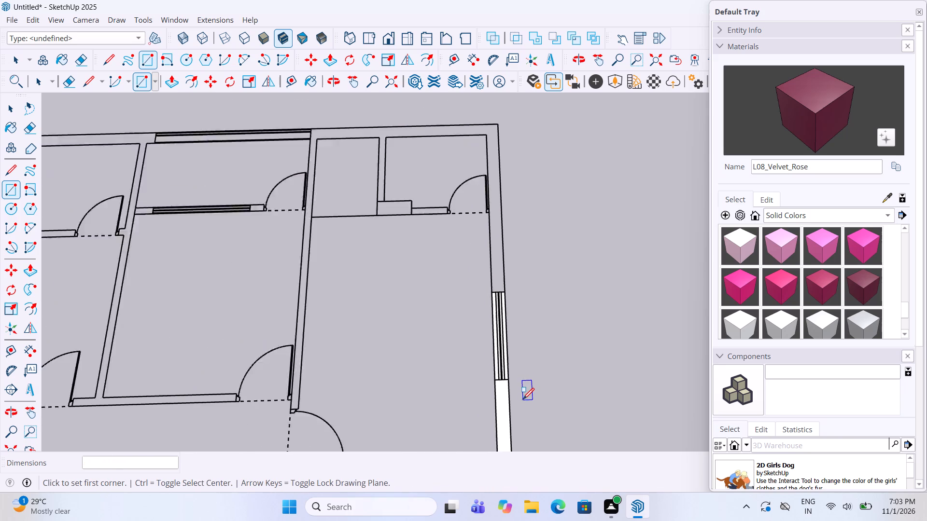
{"action": "scroll", "coordinate": [523, 400], "scroll_direction": "down", "scroll_amount": 2}
{"action": "scroll", "coordinate": [505, 155], "scroll_direction": "up", "scroll_amount": 5}
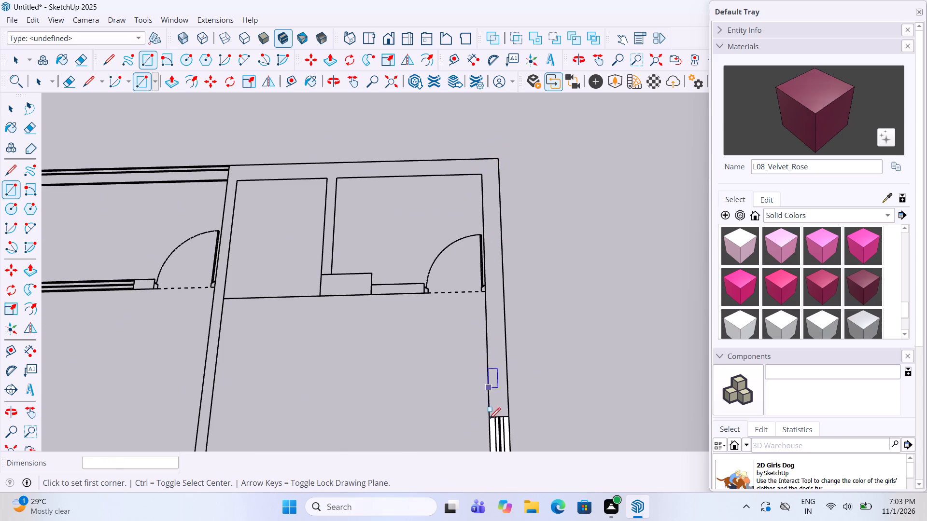
{"action": "left_click", "coordinate": [490, 422]}
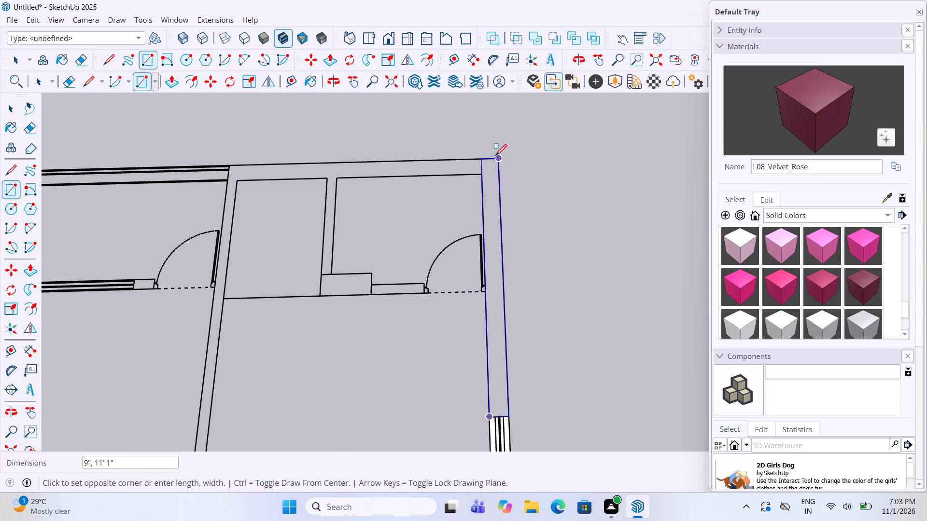
{"action": "left_click", "coordinate": [495, 157]}
Draw an 11' 1" by 9" rectangle over the end wall between the corner and the long window.
{"action": "scroll", "coordinate": [517, 261], "scroll_direction": "down", "scroll_amount": 5}
{"action": "scroll", "coordinate": [358, 153], "scroll_direction": "up", "scroll_amount": 5}
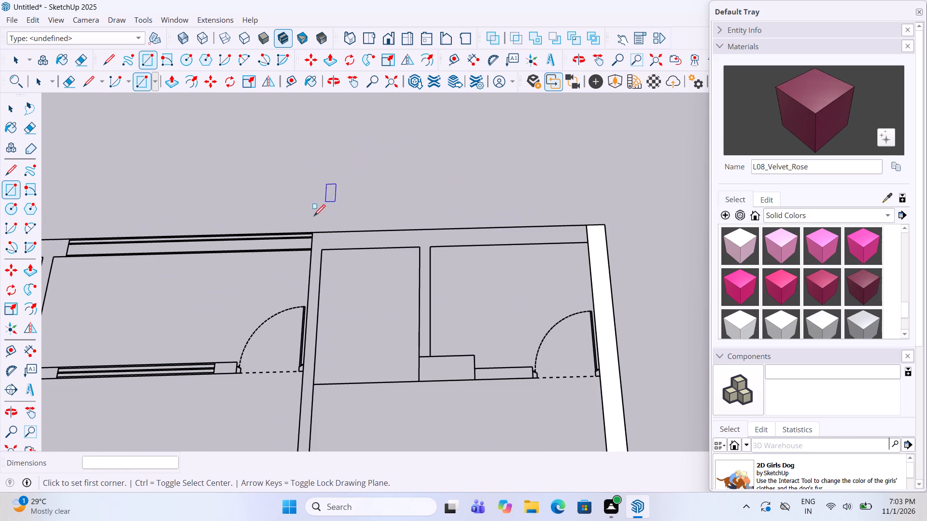
{"action": "left_click", "coordinate": [313, 233]}
{"action": "left_click", "coordinate": [590, 243]}
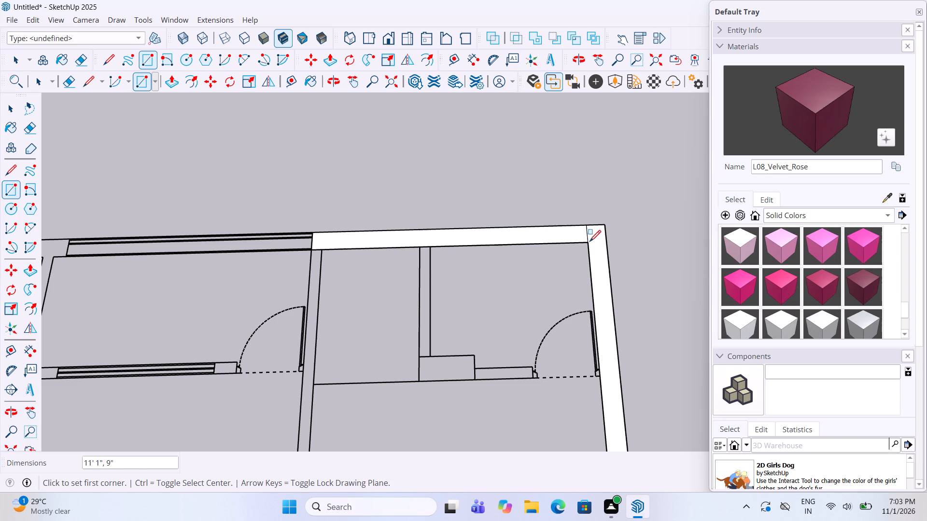
Draw a 16' 7" by 5" rectangle over the long partition from the end wall to the corner room's door.
{"action": "left_click", "coordinate": [322, 249]}
{"action": "scroll", "coordinate": [323, 237], "scroll_direction": "down", "scroll_amount": 11}
{"action": "scroll", "coordinate": [313, 372], "scroll_direction": "up", "scroll_amount": 4}
{"action": "scroll", "coordinate": [309, 413], "scroll_direction": "up", "scroll_amount": 8}
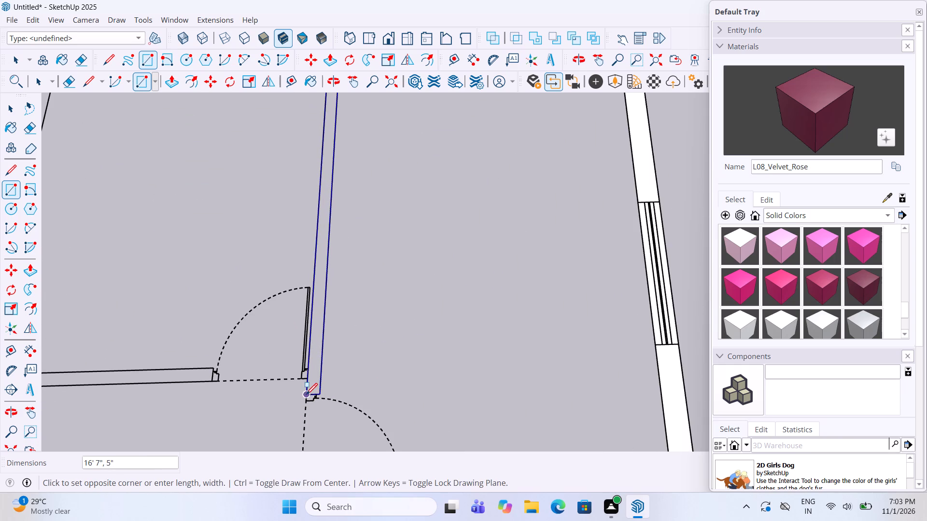
{"action": "left_click", "coordinate": [306, 396]}
Draw a 5" by 4" rectangle over the wall stub between the corner room's door and the first pier.
{"action": "scroll", "coordinate": [528, 308], "scroll_direction": "down", "scroll_amount": 9}
{"action": "scroll", "coordinate": [454, 393], "scroll_direction": "up", "scroll_amount": 3}
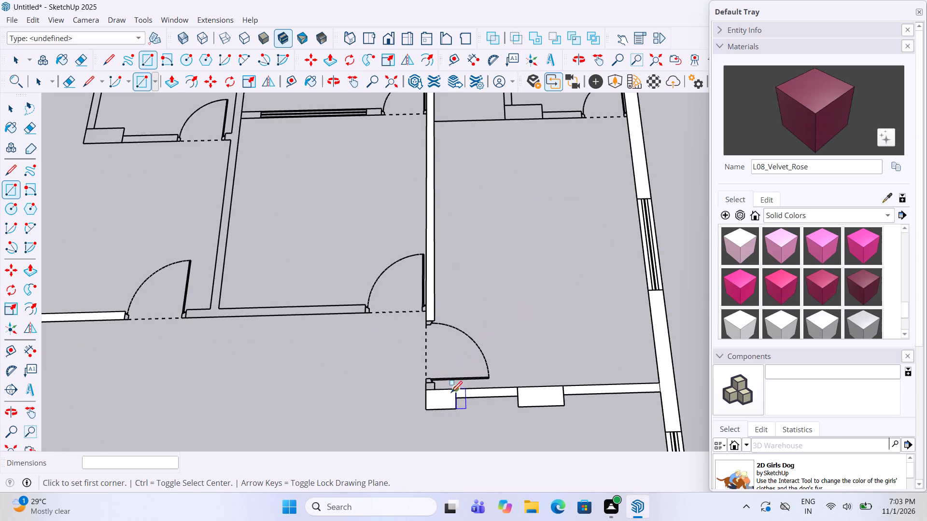
{"action": "scroll", "coordinate": [451, 394], "scroll_direction": "up", "scroll_amount": 11}
{"action": "left_click", "coordinate": [434, 382]}
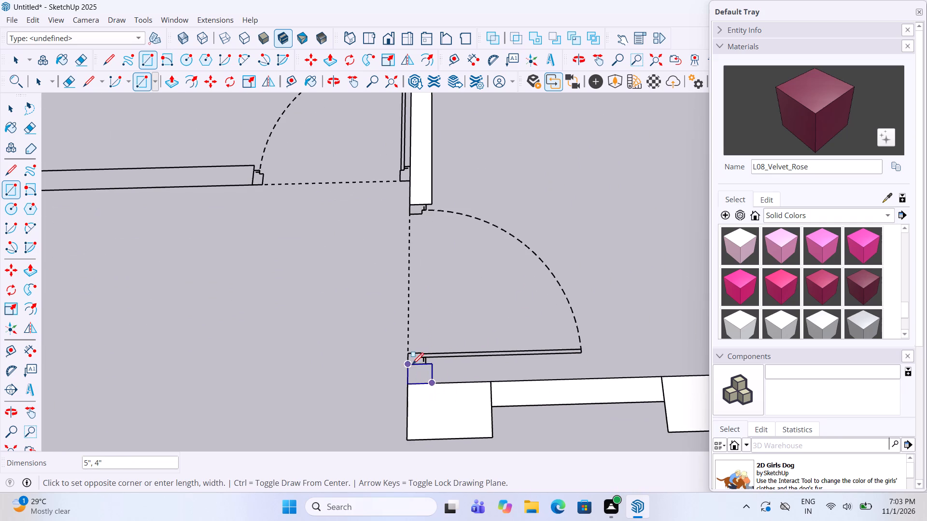
{"action": "left_click", "coordinate": [409, 365]}
Draw an 8' 10" by 5" rectangle over the corridor wall between the two bedroom doors.
{"action": "scroll", "coordinate": [596, 326], "scroll_direction": "down", "scroll_amount": 11}
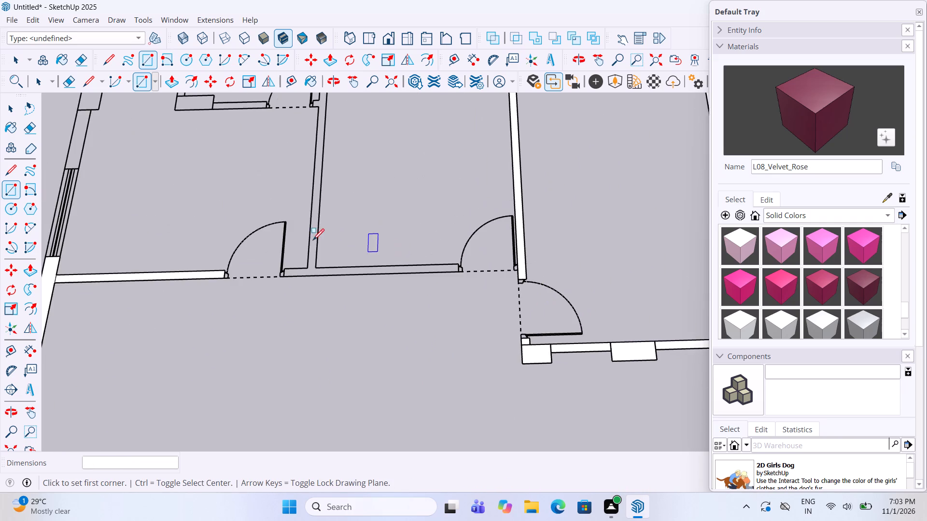
{"action": "scroll", "coordinate": [309, 239], "scroll_direction": "up", "scroll_amount": 8}
{"action": "left_click", "coordinate": [257, 302]}
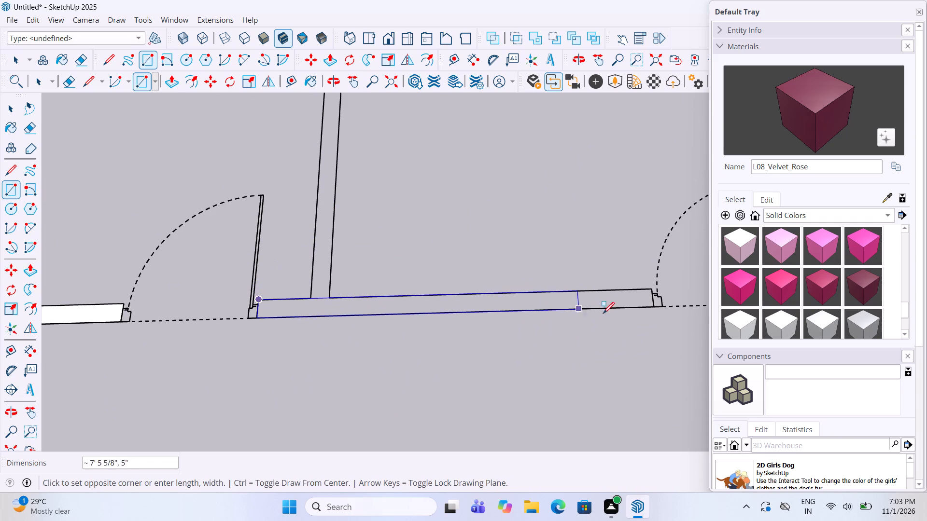
{"action": "left_click", "coordinate": [653, 308]}
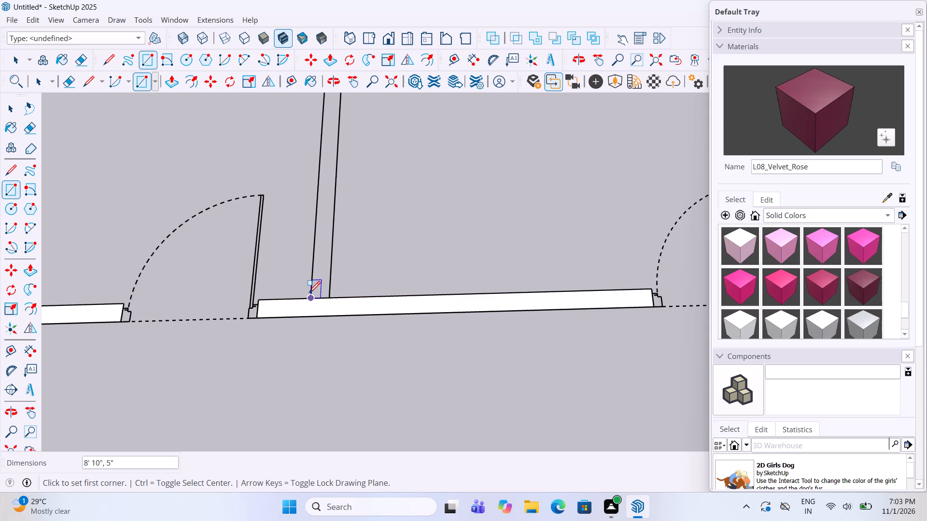
Draw a 5" by 15' 8" rectangle over the partition between the two bedrooms, from the corridor wall to the end wall.
{"action": "left_click", "coordinate": [309, 294]}
{"action": "scroll", "coordinate": [309, 294], "scroll_direction": "down", "scroll_amount": 14}
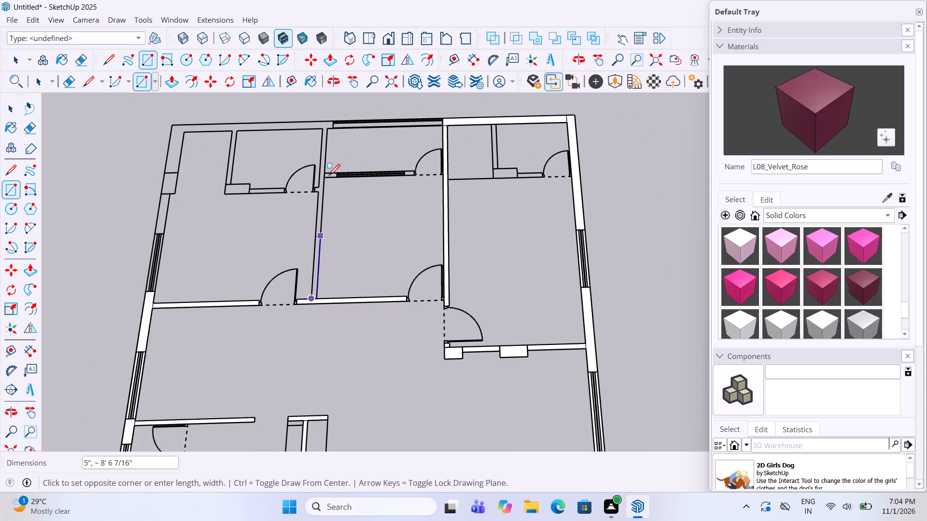
{"action": "scroll", "coordinate": [327, 123], "scroll_direction": "up", "scroll_amount": 9}
{"action": "left_click", "coordinate": [327, 131]}
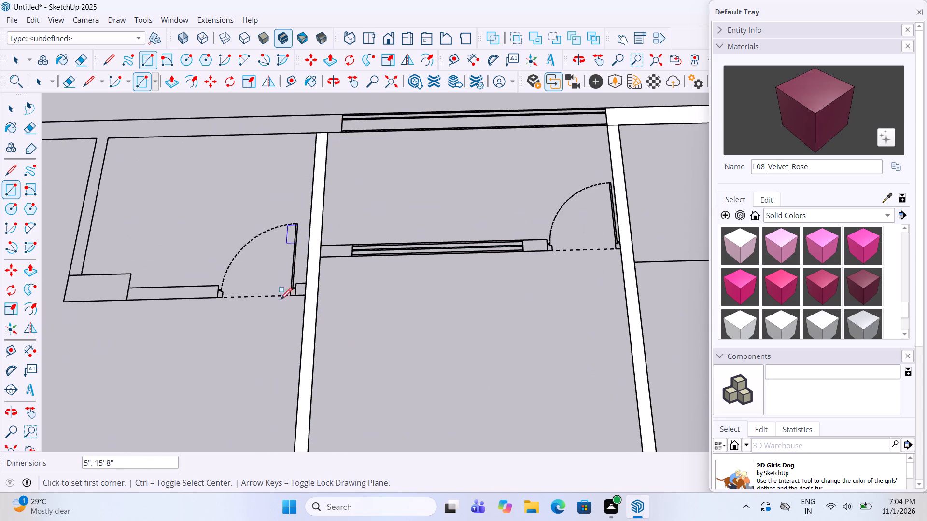
Draw a 5" by 4" rectangle over the wall stub between the bathroom door and the bedroom partition.
{"action": "scroll", "coordinate": [279, 312], "scroll_direction": "up", "scroll_amount": 4}
{"action": "left_click", "coordinate": [302, 288]}
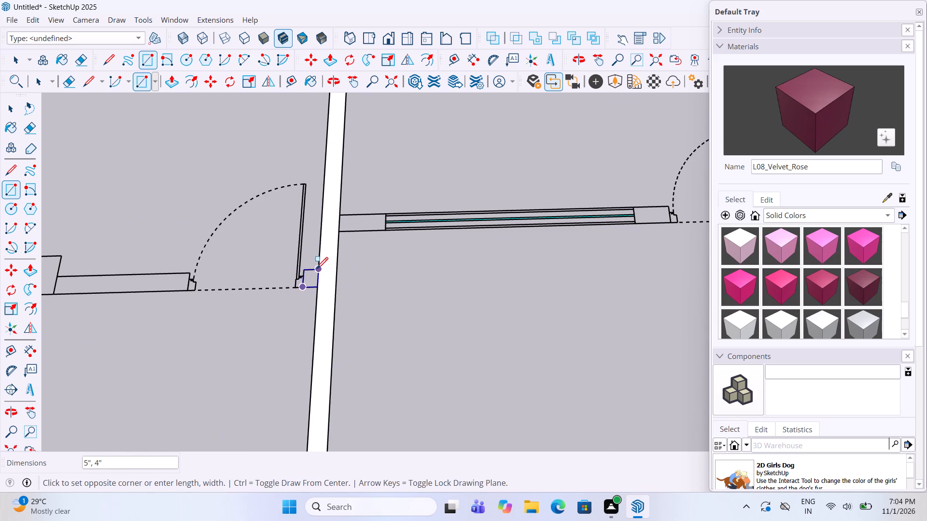
{"action": "left_click", "coordinate": [317, 270]}
Draw a rectangle over the short wall segment between the bedroom partition and the middle room's inner window.
{"action": "scroll", "coordinate": [392, 356], "scroll_direction": "down", "scroll_amount": 6}
{"action": "scroll", "coordinate": [384, 275], "scroll_direction": "up", "scroll_amount": 5}
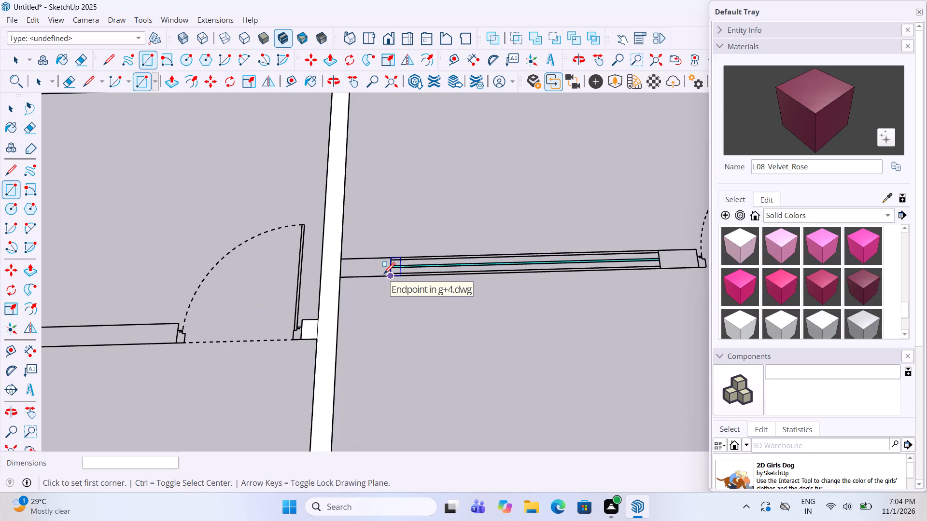
{"action": "left_click", "coordinate": [384, 275]}
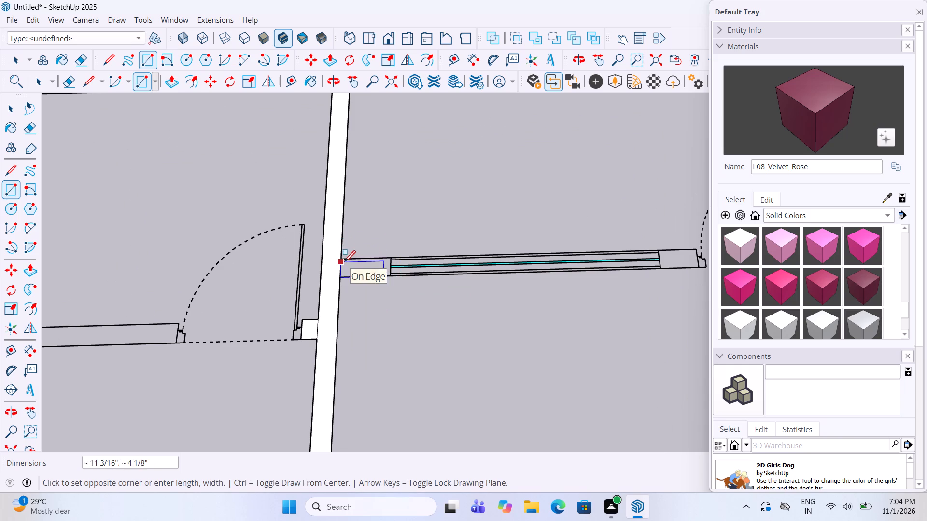
{"action": "left_click", "coordinate": [16, 186]}
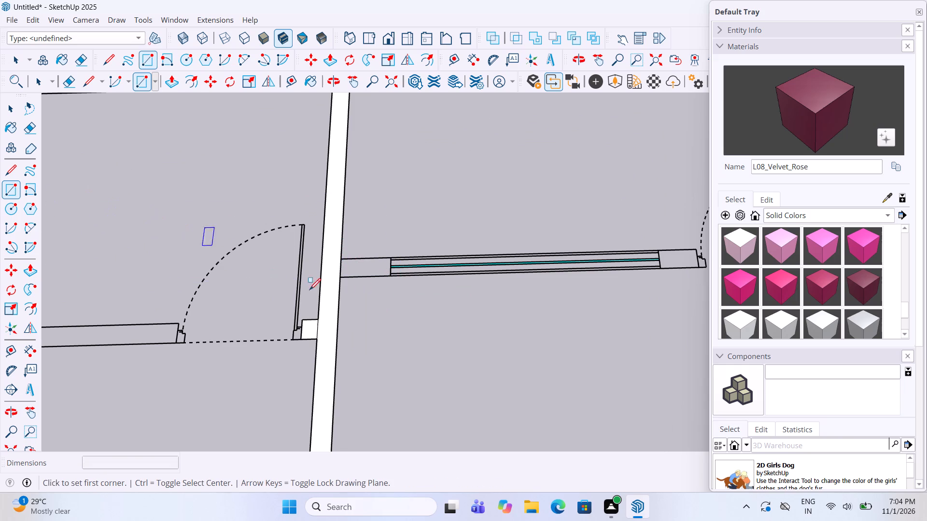
{"action": "left_click", "coordinate": [394, 254]}
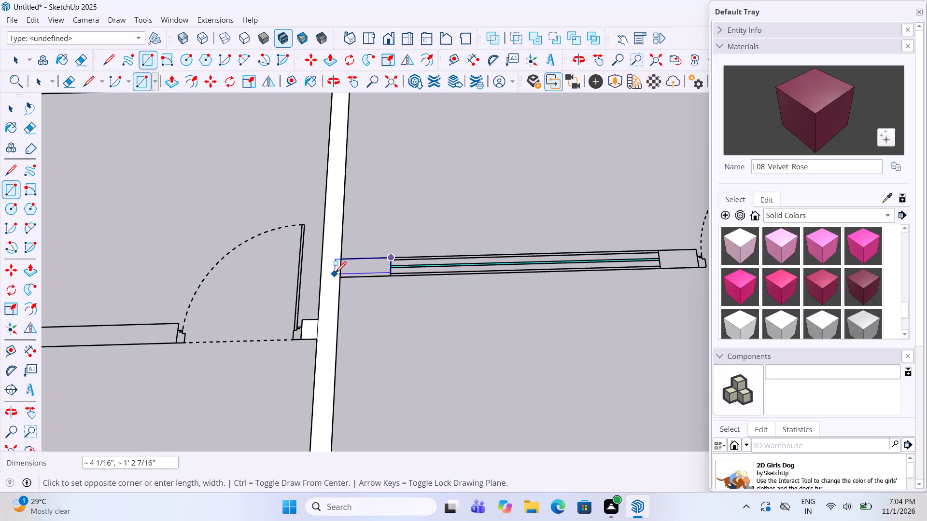
{"action": "left_click", "coordinate": [339, 277]}
Draw a 5' 10" by 5" rectangle over the inner window and a 10" by 5" one over the wall segment beside the door.
{"action": "left_click", "coordinate": [393, 260]}
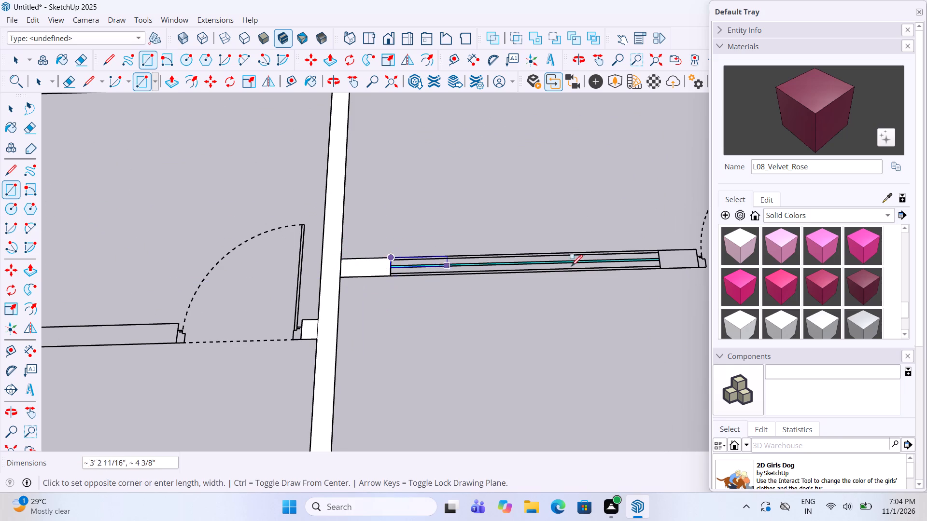
{"action": "left_click", "coordinate": [666, 268]}
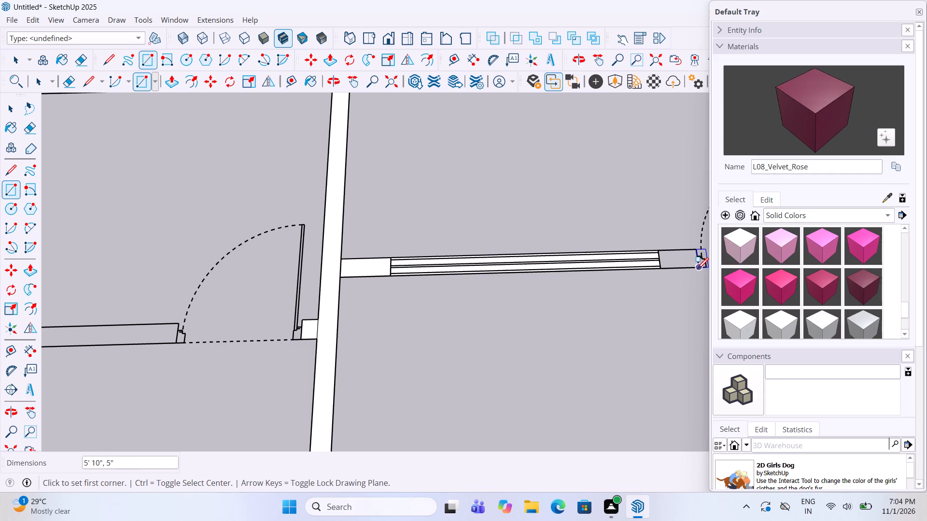
{"action": "left_click", "coordinate": [697, 270]}
{"action": "left_click", "coordinate": [662, 252]}
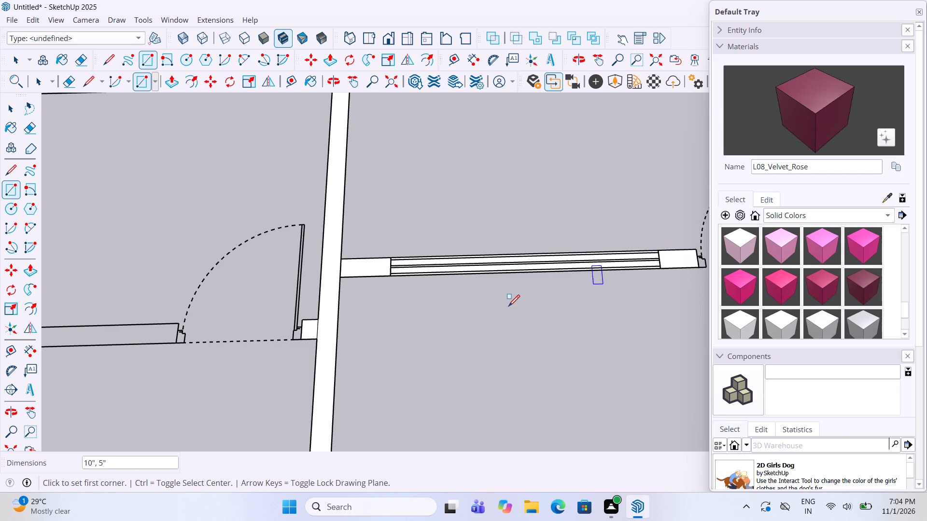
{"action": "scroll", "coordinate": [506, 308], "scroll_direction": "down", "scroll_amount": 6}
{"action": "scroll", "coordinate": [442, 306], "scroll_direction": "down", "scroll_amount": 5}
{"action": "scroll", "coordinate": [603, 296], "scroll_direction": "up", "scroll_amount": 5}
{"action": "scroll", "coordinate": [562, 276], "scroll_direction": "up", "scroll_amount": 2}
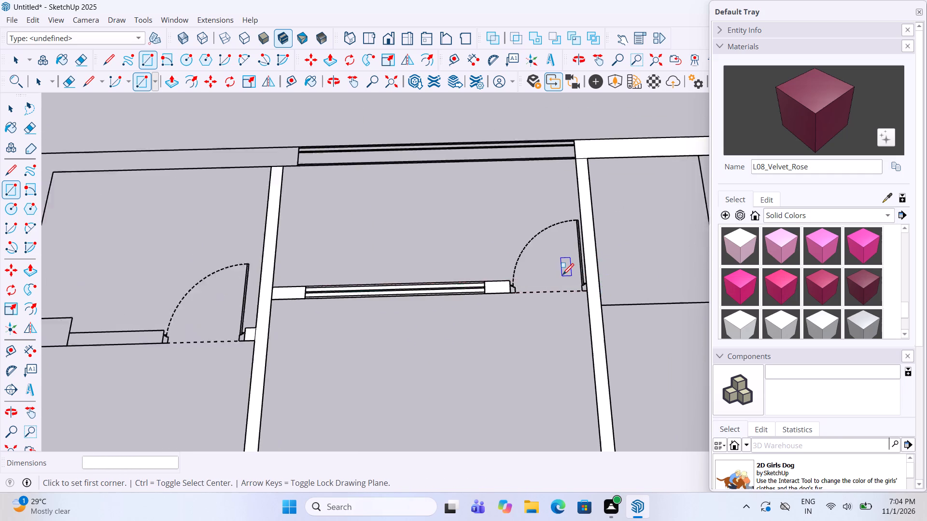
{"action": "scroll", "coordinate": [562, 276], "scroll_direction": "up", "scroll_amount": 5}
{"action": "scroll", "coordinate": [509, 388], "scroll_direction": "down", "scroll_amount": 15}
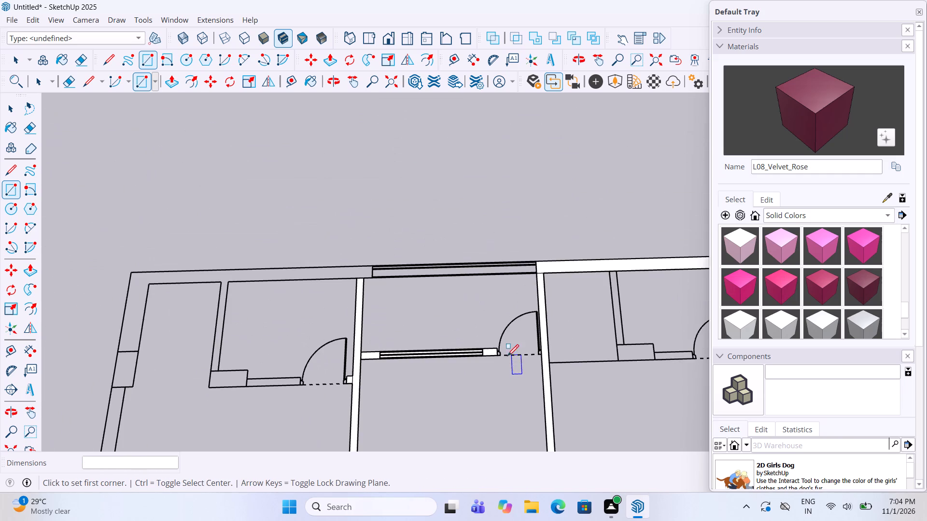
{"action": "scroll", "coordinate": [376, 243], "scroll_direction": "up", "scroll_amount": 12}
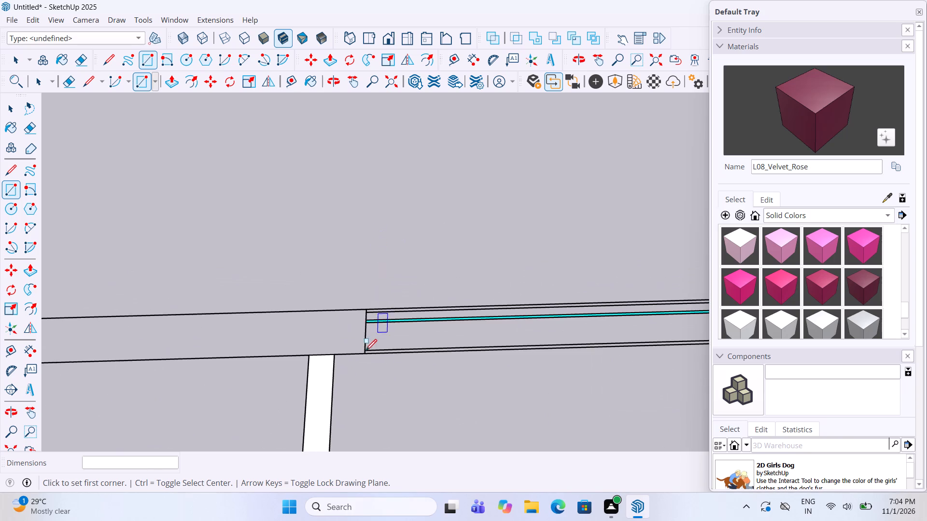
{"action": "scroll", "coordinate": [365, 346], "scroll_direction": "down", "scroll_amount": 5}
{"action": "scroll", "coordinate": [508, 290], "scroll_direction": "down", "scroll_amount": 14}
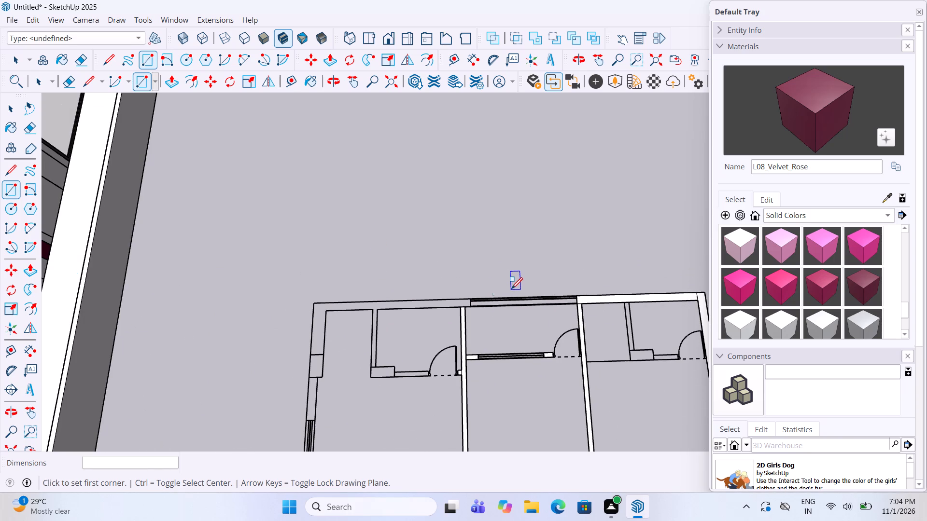
Draw a 1' 2" by 2' rectangle over the side wall's column and a 2' 1" by 11" one over the bathroom corner column.
{"action": "scroll", "coordinate": [306, 389], "scroll_direction": "up", "scroll_amount": 6}
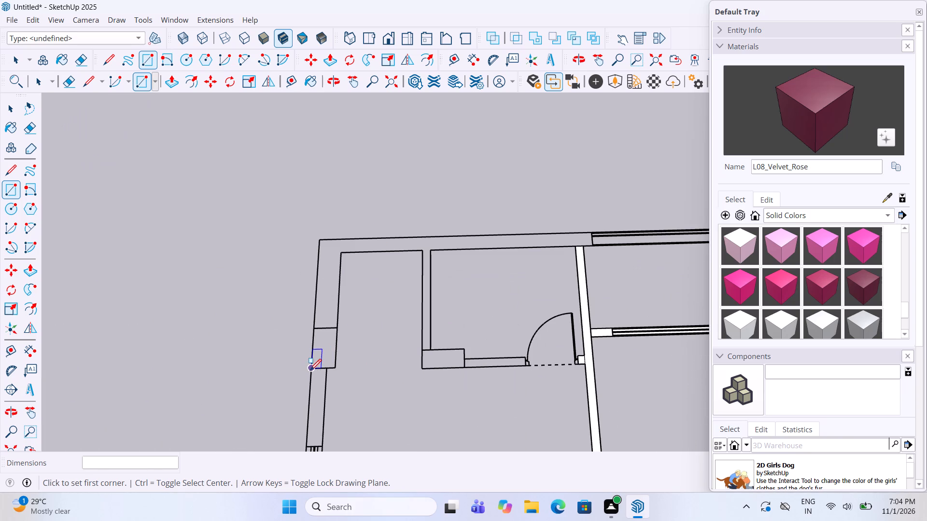
{"action": "left_click", "coordinate": [310, 371]}
{"action": "left_click", "coordinate": [334, 331]}
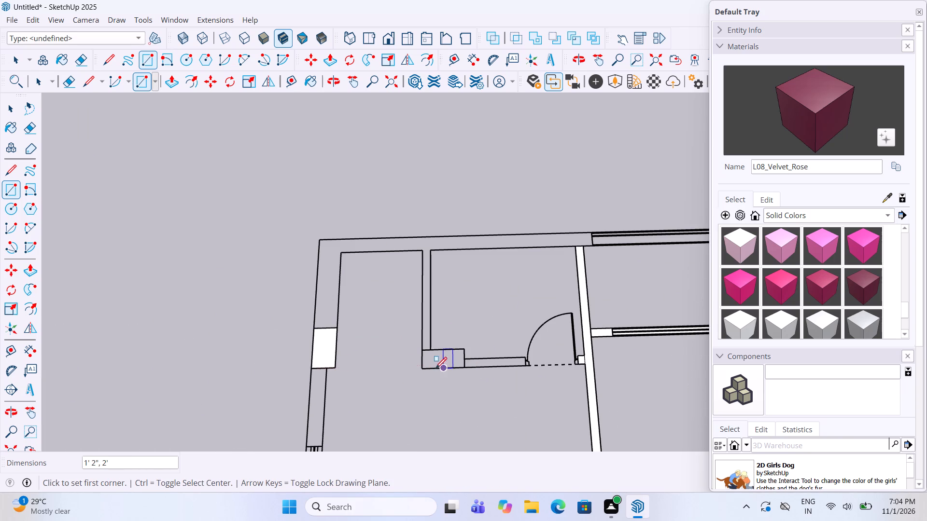
{"action": "left_click", "coordinate": [426, 368]}
{"action": "left_click", "coordinate": [460, 348]}
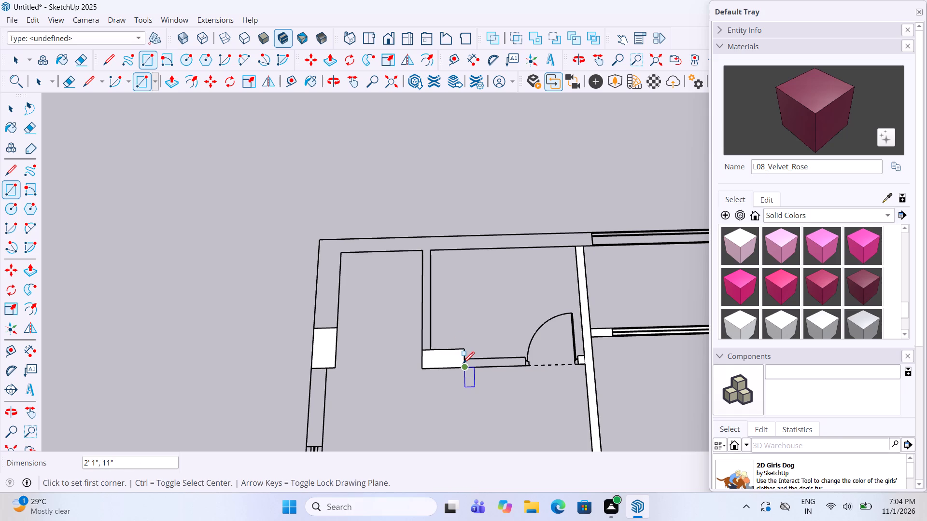
Draw a 3' by 5" rectangle over the wall between the column and bathroom door, and a 5' 3" by 5" one over the bathroom partition.
{"action": "left_click", "coordinate": [463, 364]}
{"action": "left_click", "coordinate": [521, 358]}
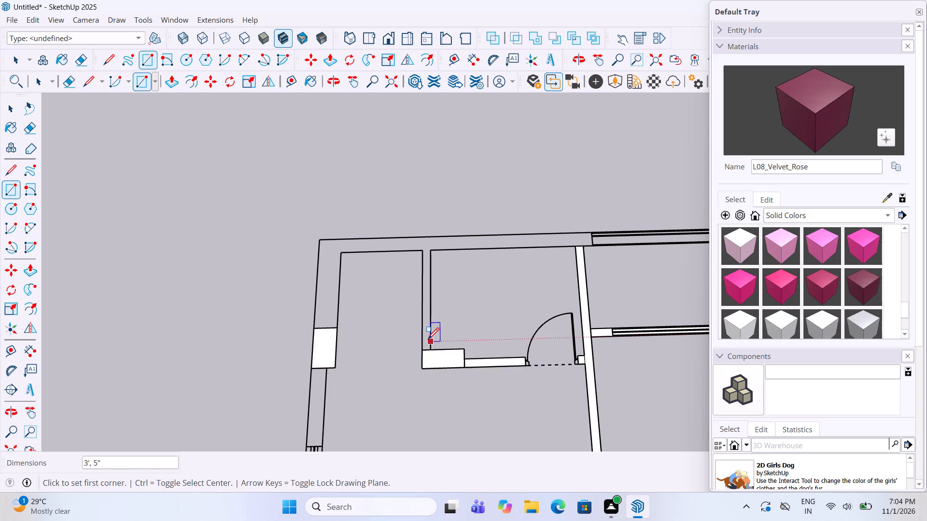
{"action": "left_click", "coordinate": [426, 348]}
{"action": "left_click", "coordinate": [434, 254]}
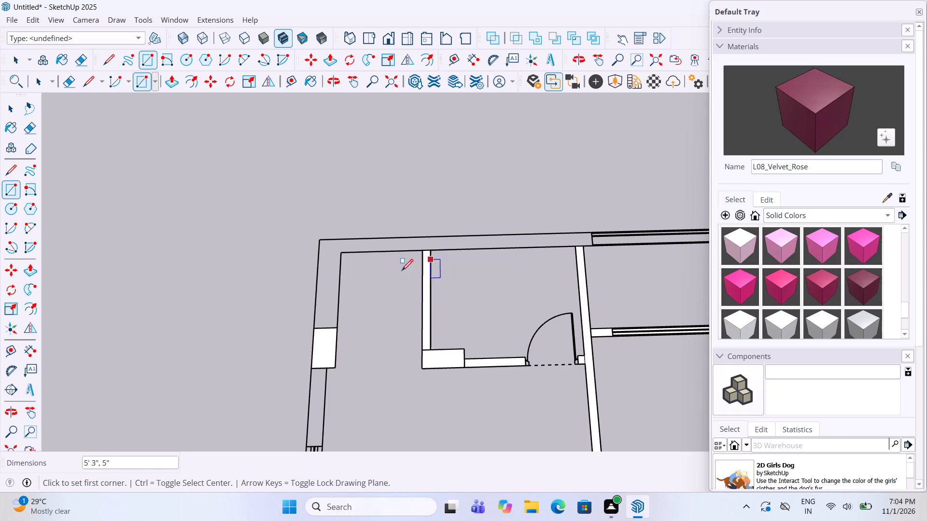
Draw a 1' 2" wide rectangle over the side wall from the column to the building's outer corner.
{"action": "left_click", "coordinate": [336, 329]}
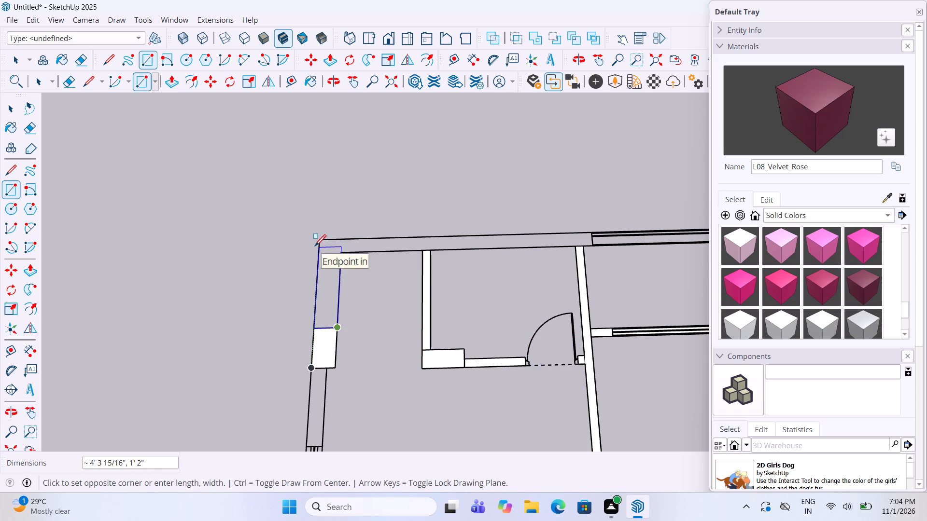
{"action": "left_click", "coordinate": [320, 239]}
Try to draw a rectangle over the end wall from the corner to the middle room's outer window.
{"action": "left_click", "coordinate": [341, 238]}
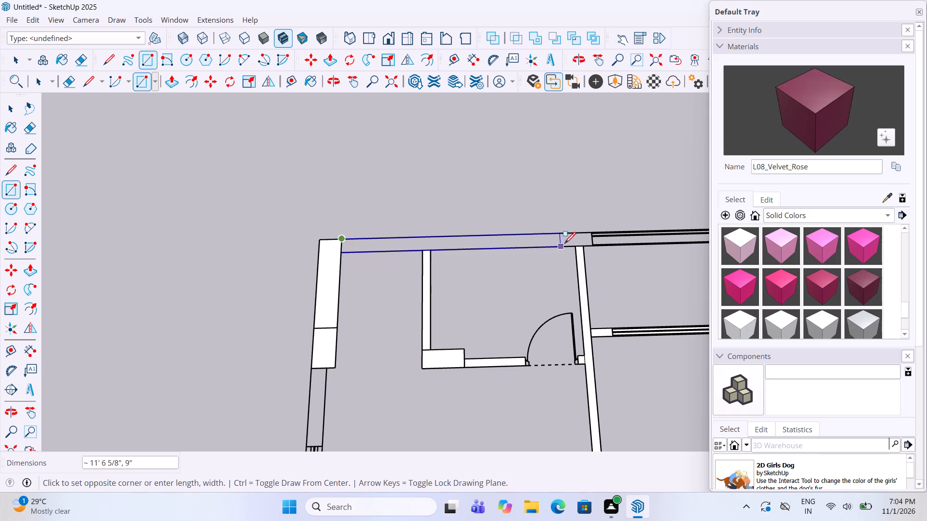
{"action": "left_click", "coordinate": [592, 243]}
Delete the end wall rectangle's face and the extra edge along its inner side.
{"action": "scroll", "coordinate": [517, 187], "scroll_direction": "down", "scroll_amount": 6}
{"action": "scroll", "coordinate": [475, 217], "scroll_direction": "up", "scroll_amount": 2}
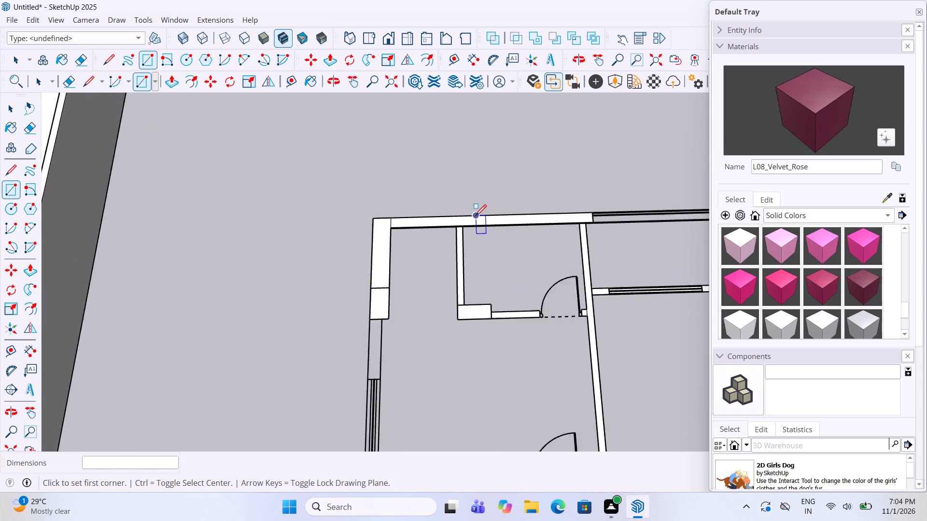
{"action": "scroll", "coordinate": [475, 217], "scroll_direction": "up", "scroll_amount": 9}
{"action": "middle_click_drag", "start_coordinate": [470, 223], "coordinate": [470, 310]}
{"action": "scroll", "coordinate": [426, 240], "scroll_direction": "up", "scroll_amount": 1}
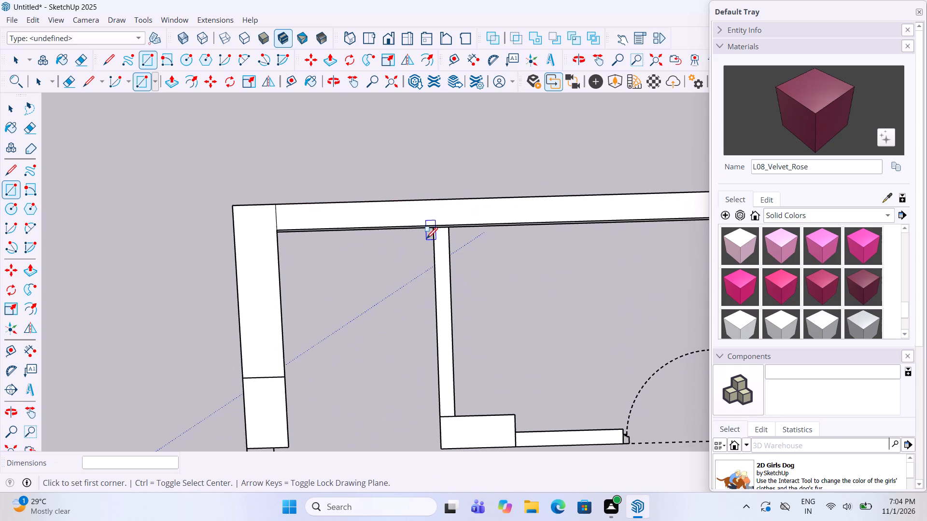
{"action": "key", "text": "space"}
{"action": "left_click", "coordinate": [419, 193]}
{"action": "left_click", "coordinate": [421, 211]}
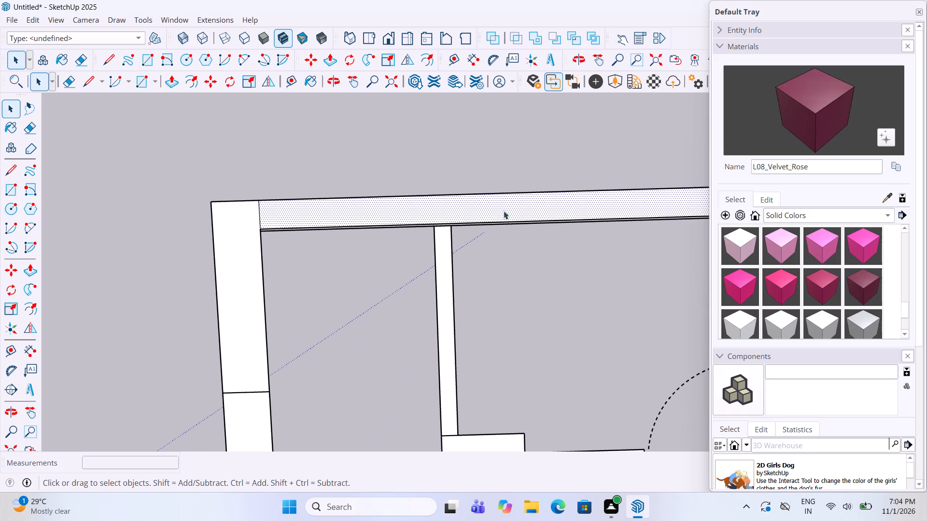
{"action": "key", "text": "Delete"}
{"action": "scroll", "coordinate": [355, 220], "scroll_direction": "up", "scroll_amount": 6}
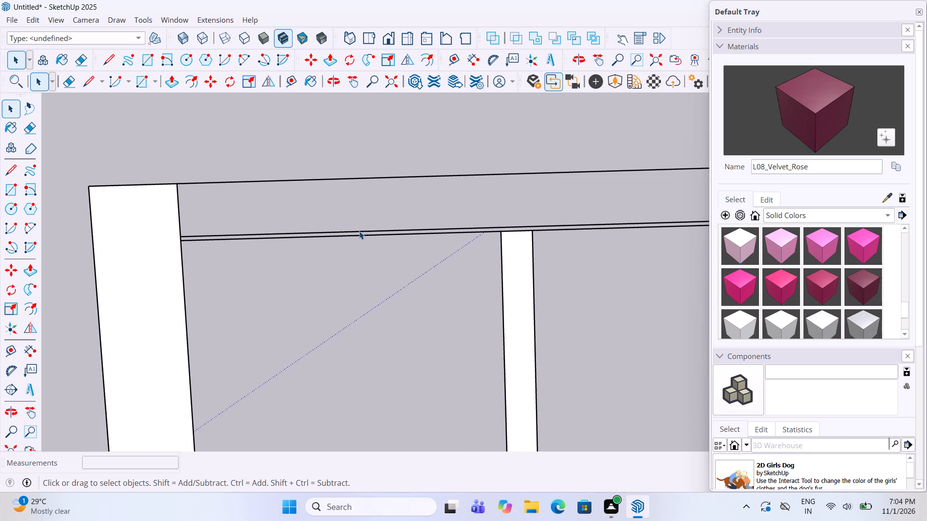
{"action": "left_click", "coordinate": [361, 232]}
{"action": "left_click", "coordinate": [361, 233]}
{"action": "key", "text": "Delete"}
Draw a 13' 2" by 9" rectangle over the end wall from the corner block to the middle room's outer window.
{"action": "scroll", "coordinate": [343, 225], "scroll_direction": "down", "scroll_amount": 4}
{"action": "middle_click_drag", "start_coordinate": [343, 250], "coordinate": [321, 237]}
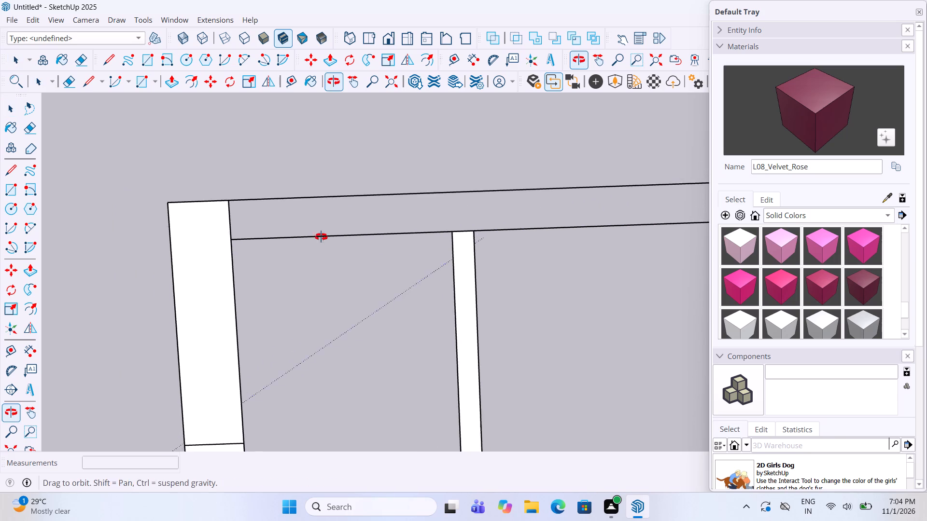
{"action": "middle_click_drag", "start_coordinate": [321, 237], "coordinate": [313, 227]}
{"action": "scroll", "coordinate": [319, 241], "scroll_direction": "down", "scroll_amount": 13}
{"action": "middle_click_drag", "start_coordinate": [411, 294], "coordinate": [354, 241]}
{"action": "scroll", "coordinate": [410, 294], "scroll_direction": "up", "scroll_amount": 1}
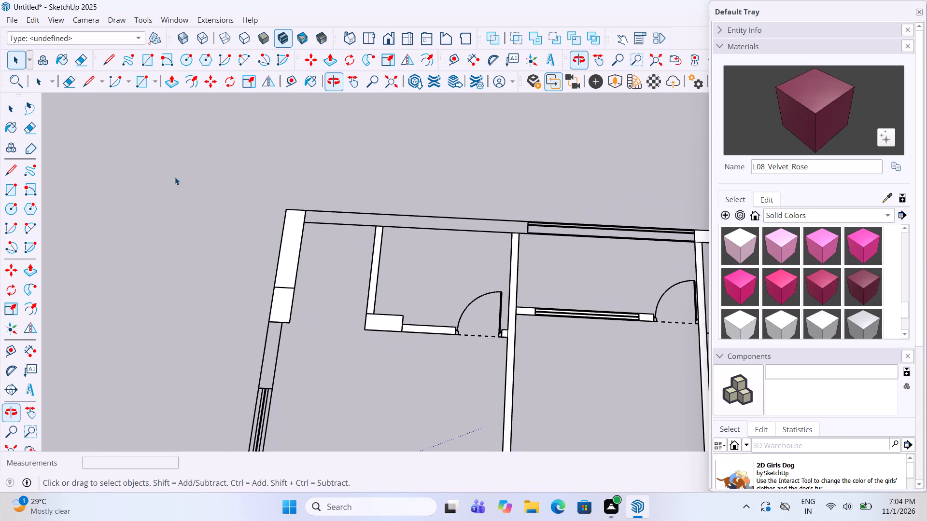
{"action": "left_click", "coordinate": [7, 195]}
{"action": "scroll", "coordinate": [343, 215], "scroll_direction": "up", "scroll_amount": 4}
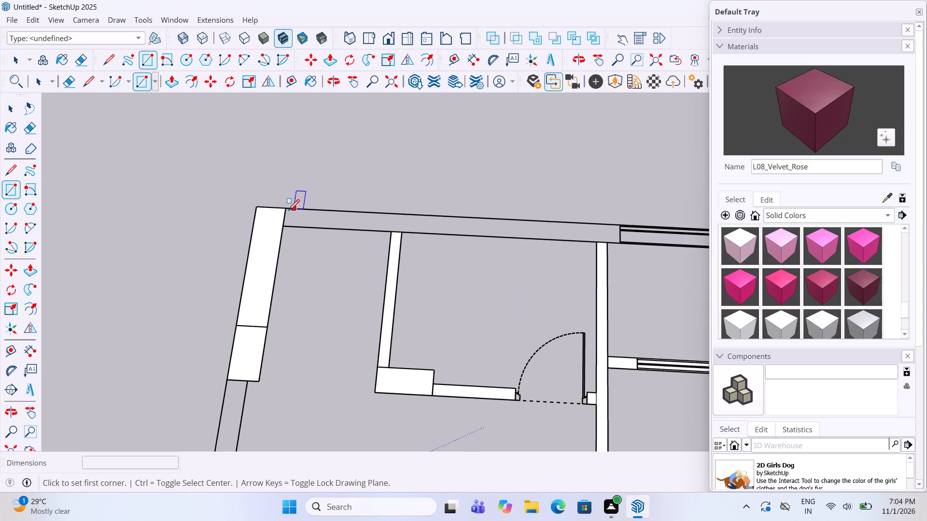
{"action": "left_click", "coordinate": [287, 211]}
{"action": "left_click", "coordinate": [621, 246]}
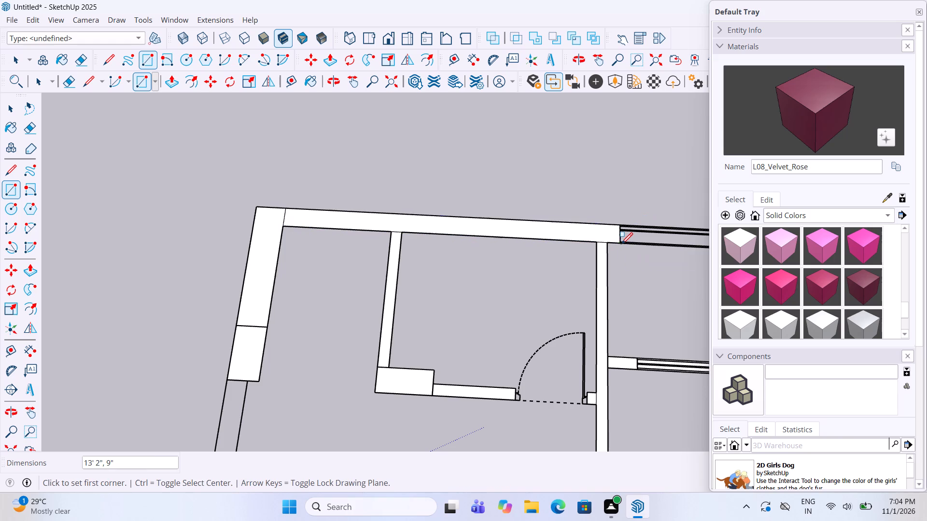
{"action": "scroll", "coordinate": [491, 302], "scroll_direction": "down", "scroll_amount": 6}
{"action": "key", "text": "space"}
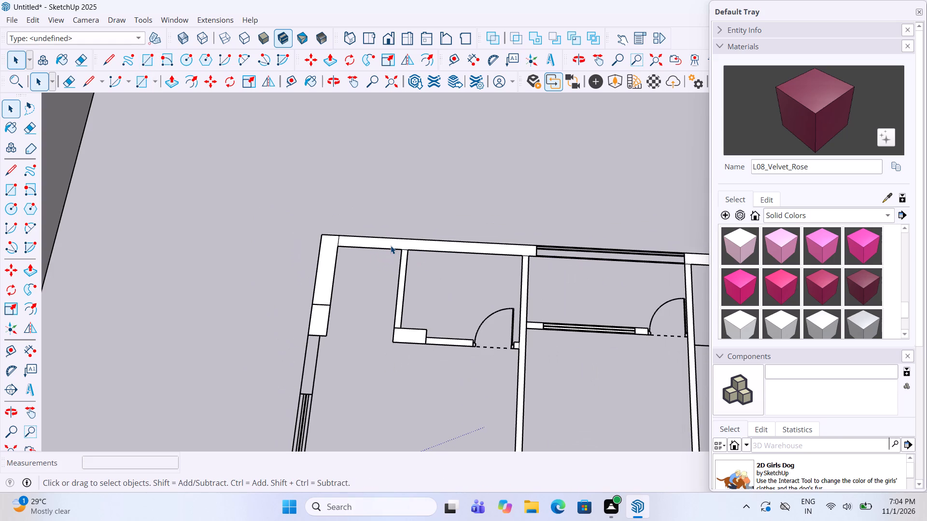
Draw a 9" by 3' 8" rectangle over the side wall segment between the column and the bedroom window.
{"action": "scroll", "coordinate": [388, 171], "scroll_direction": "down", "scroll_amount": 5}
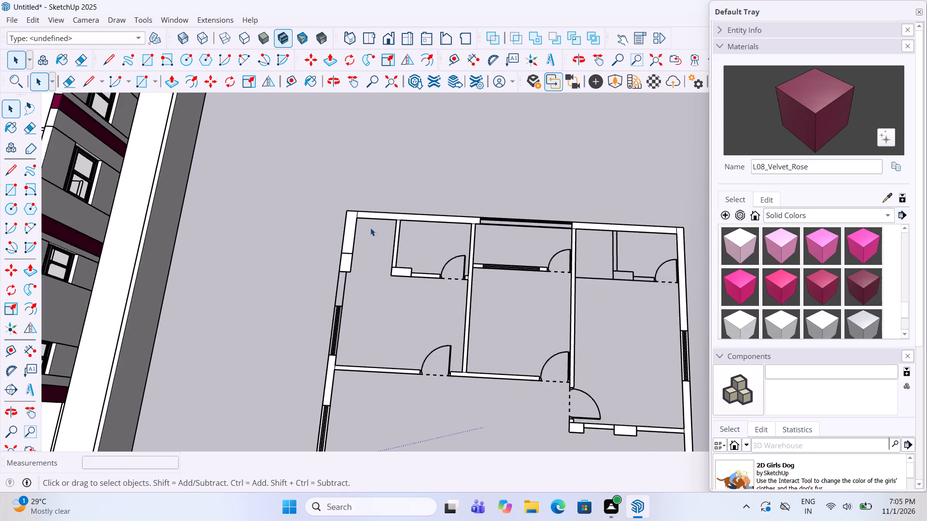
{"action": "scroll", "coordinate": [370, 228], "scroll_direction": "up", "scroll_amount": 4}
{"action": "left_click", "coordinate": [11, 190]}
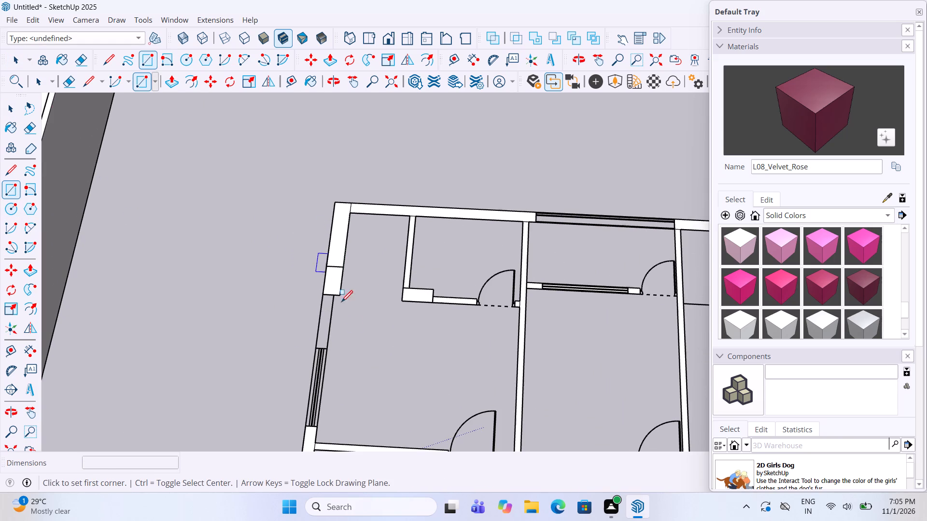
{"action": "scroll", "coordinate": [348, 346], "scroll_direction": "up", "scroll_amount": 4}
{"action": "left_click", "coordinate": [319, 353]}
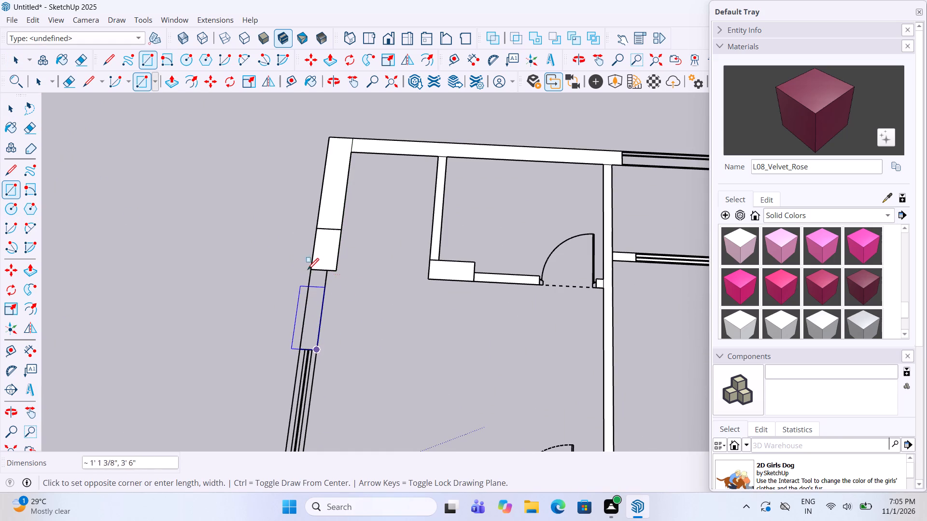
{"action": "left_click", "coordinate": [311, 267]}
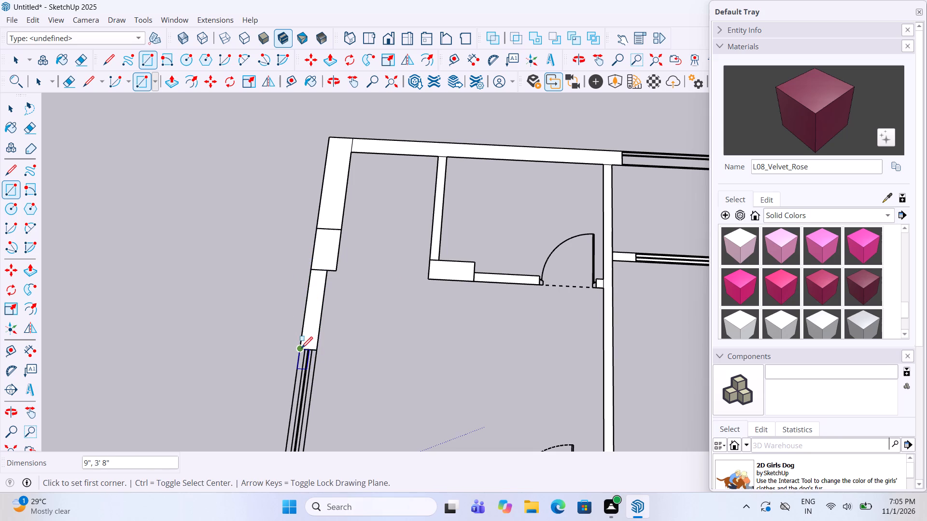
Draw a rectangle about 5' by 9" over the bedroom window in the side wall.
{"action": "left_click", "coordinate": [300, 349]}
{"action": "scroll", "coordinate": [326, 306], "scroll_direction": "down", "scroll_amount": 6}
{"action": "scroll", "coordinate": [318, 405], "scroll_direction": "up", "scroll_amount": 6}
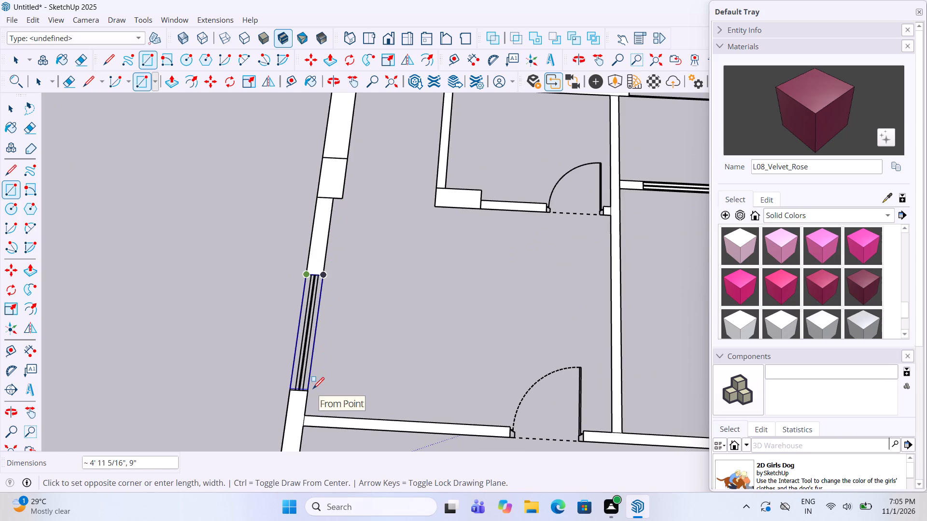
{"action": "left_click", "coordinate": [307, 393]}
Draw a 4' 5" by 5" rectangle over the opposite bedroom's bathroom partition, from the end wall to the column.
{"action": "scroll", "coordinate": [312, 329], "scroll_direction": "down", "scroll_amount": 14}
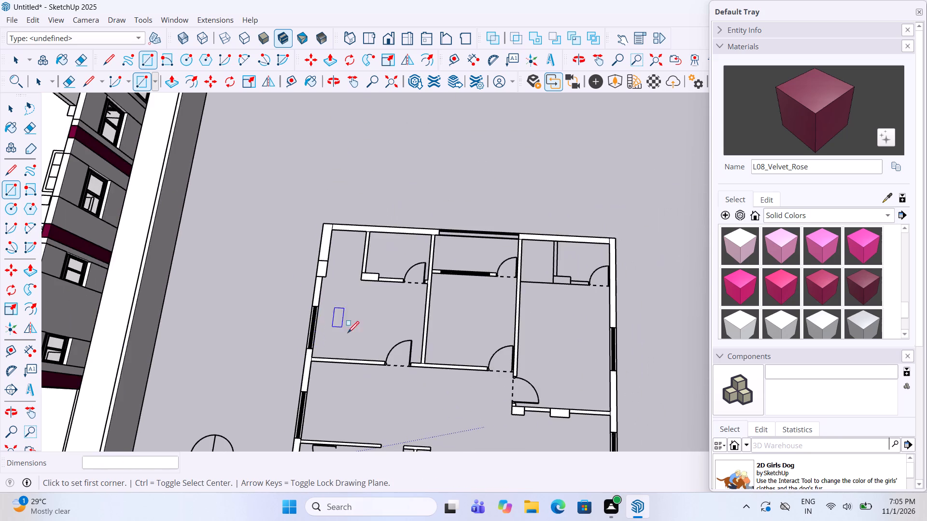
{"action": "scroll", "coordinate": [348, 334], "scroll_direction": "down", "scroll_amount": 2}
{"action": "scroll", "coordinate": [500, 284], "scroll_direction": "up", "scroll_amount": 10}
{"action": "scroll", "coordinate": [453, 275], "scroll_direction": "up", "scroll_amount": 7}
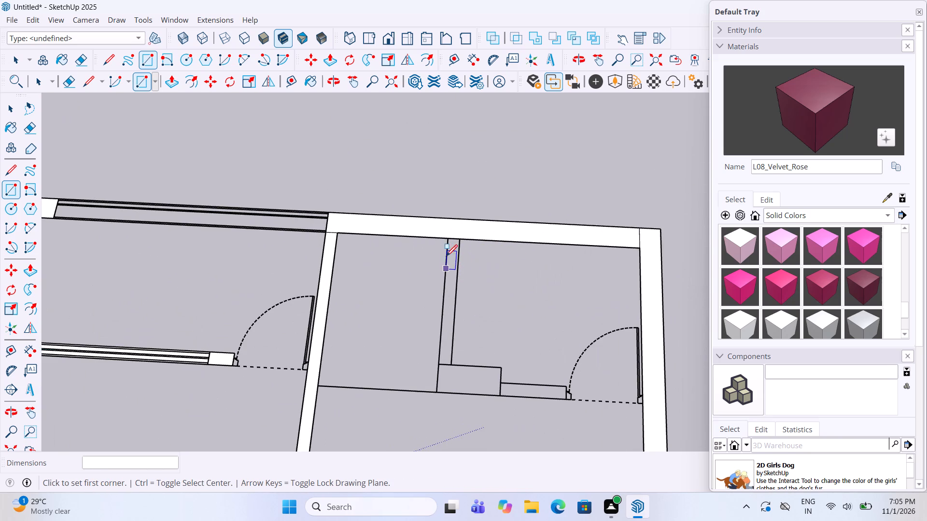
{"action": "left_click", "coordinate": [449, 239]}
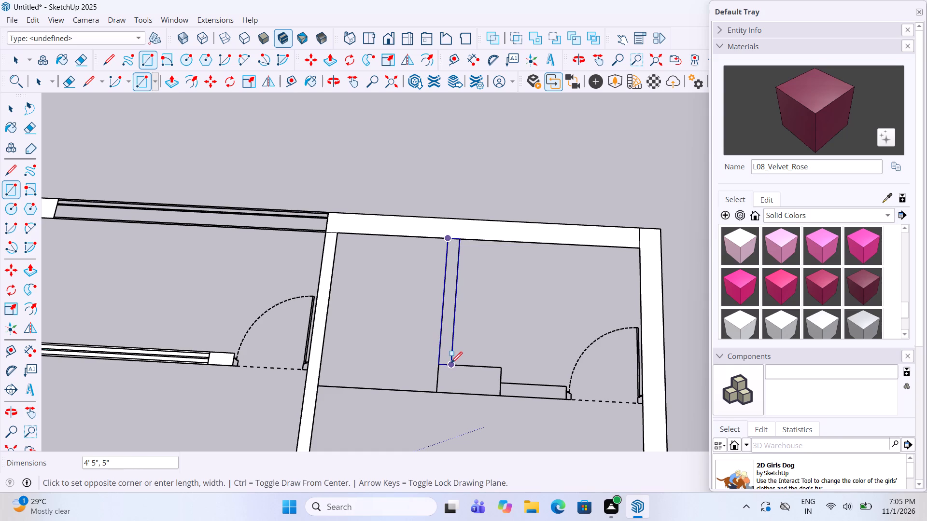
{"action": "left_click", "coordinate": [451, 365]}
Draw a rectangle about 1' 11" by 10" over that bathroom's corner column and a 2' 2" by 5" one over the wall beside its door.
{"action": "left_click", "coordinate": [439, 394]}
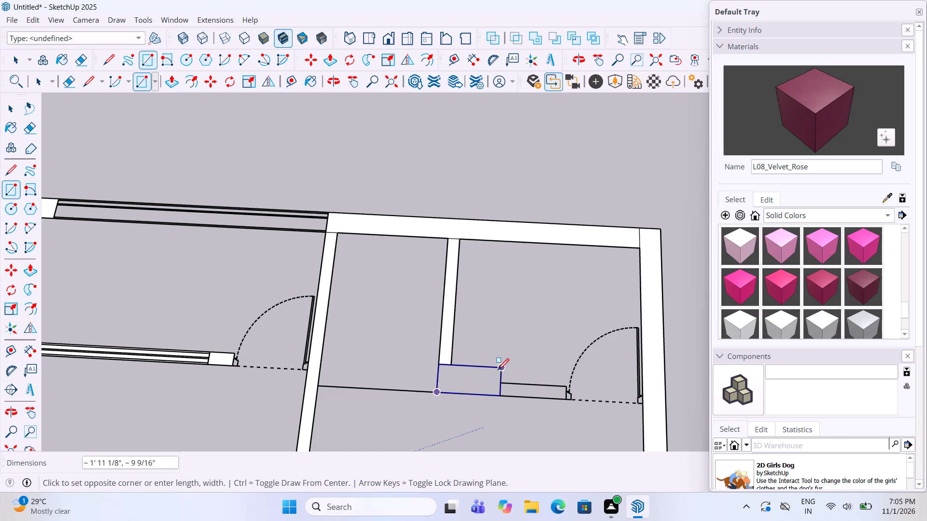
{"action": "left_click", "coordinate": [499, 370]}
{"action": "left_click", "coordinate": [500, 398]}
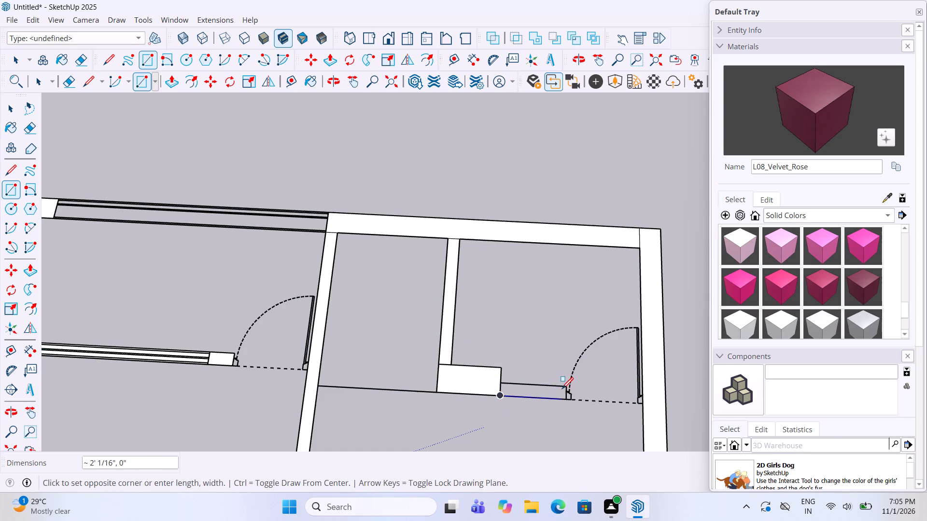
{"action": "left_click", "coordinate": [562, 390]}
{"action": "left_click", "coordinate": [562, 387]}
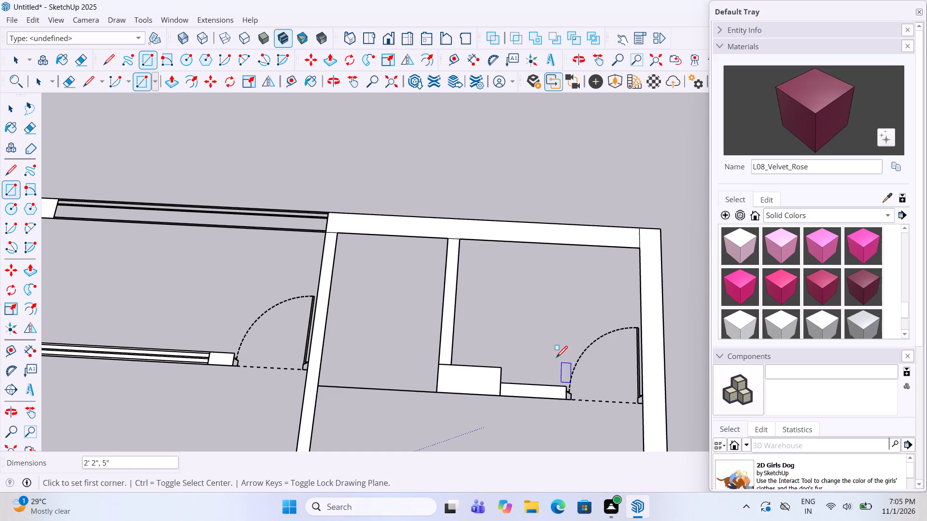
{"action": "key", "text": "space"}
Make separate groups of the small corner room's outer wall segment and the partition below its door.
{"action": "scroll", "coordinate": [482, 257], "scroll_direction": "down", "scroll_amount": 12}
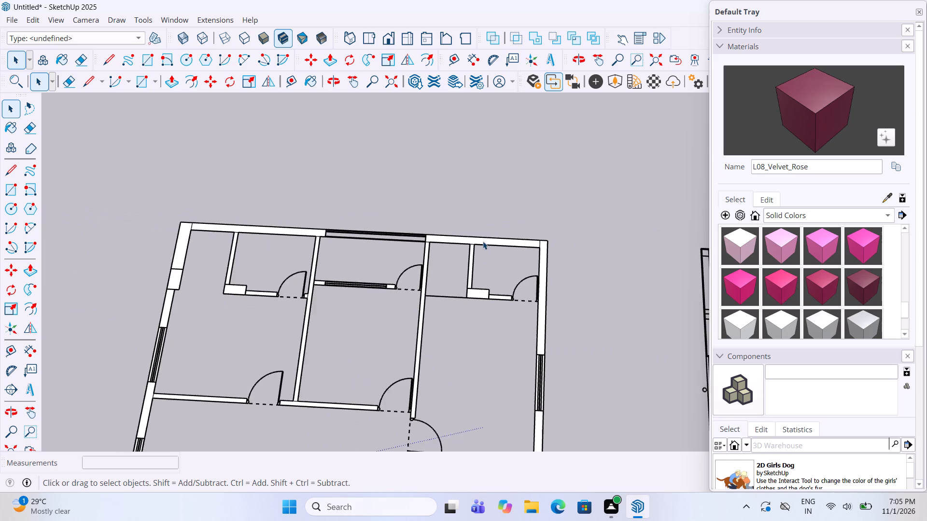
{"action": "scroll", "coordinate": [486, 227], "scroll_direction": "down", "scroll_amount": 6}
{"action": "scroll", "coordinate": [468, 376], "scroll_direction": "up", "scroll_amount": 6}
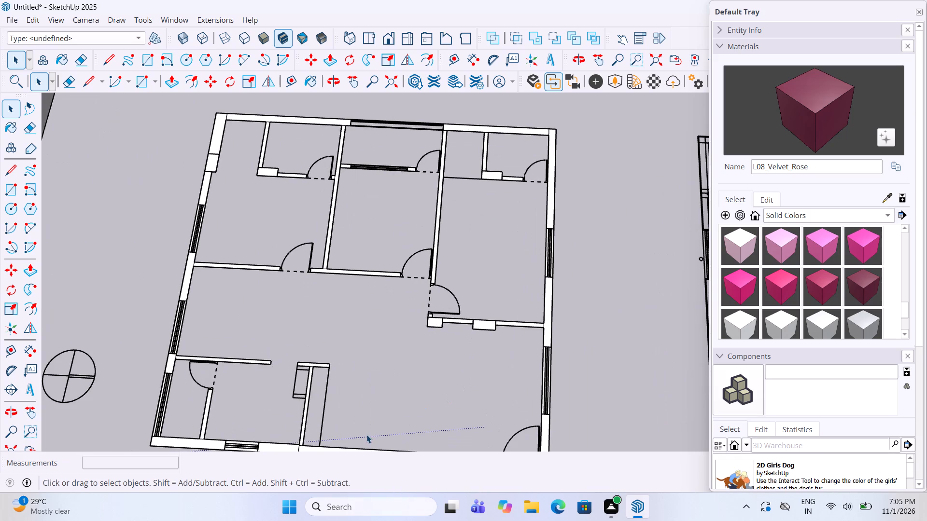
{"action": "scroll", "coordinate": [472, 387], "scroll_direction": "up", "scroll_amount": 4}
{"action": "scroll", "coordinate": [464, 226], "scroll_direction": "down", "scroll_amount": 12}
{"action": "scroll", "coordinate": [266, 300], "scroll_direction": "up", "scroll_amount": 5}
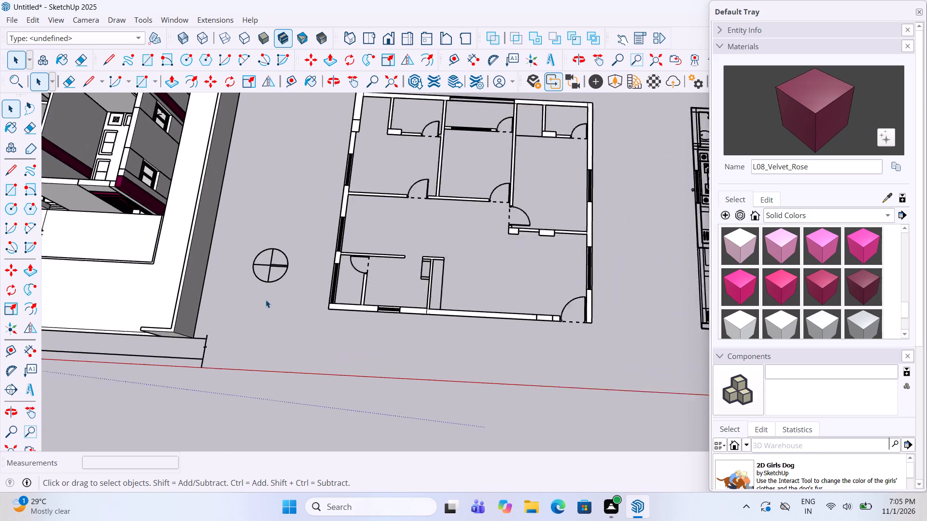
{"action": "scroll", "coordinate": [338, 308], "scroll_direction": "up", "scroll_amount": 10}
{"action": "left_click", "coordinate": [365, 312]}
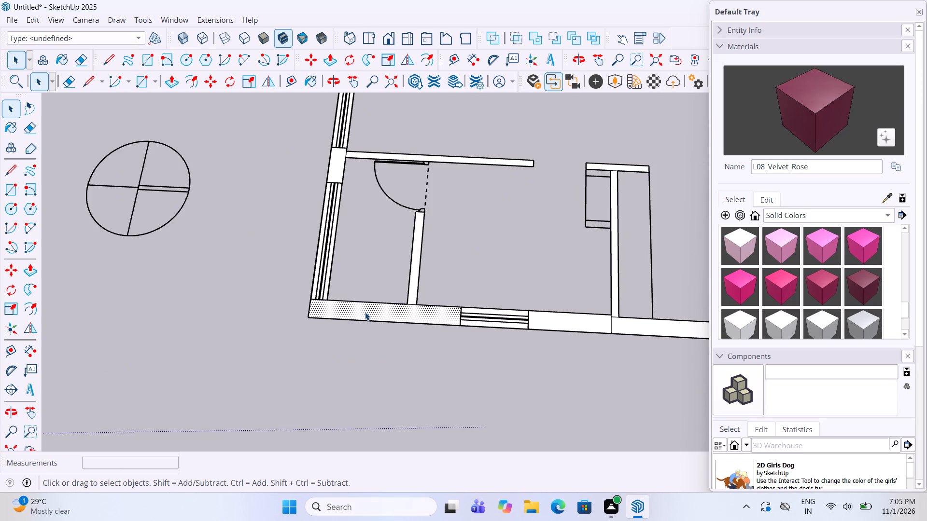
{"action": "right_click", "coordinate": [365, 312]}
{"action": "left_click", "coordinate": [431, 188]}
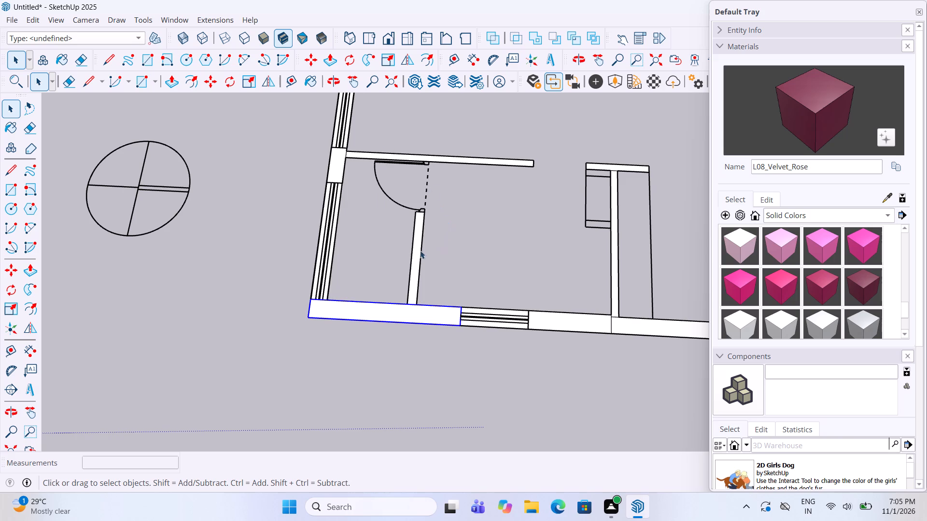
{"action": "left_click", "coordinate": [415, 248]}
{"action": "right_click", "coordinate": [415, 248]}
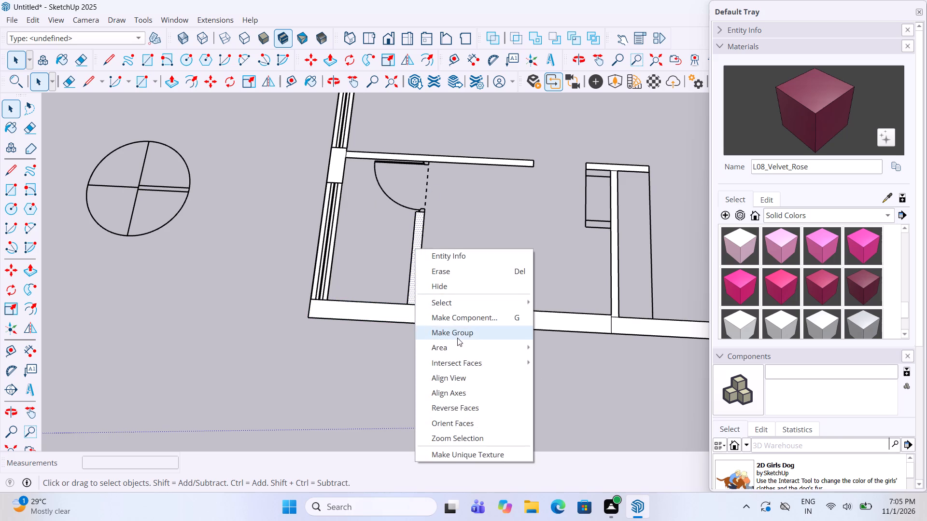
{"action": "left_click", "coordinate": [457, 338]}
Make separate groups of the outer-wall window beside the small corner room and the wall segment beyond it.
{"action": "left_click", "coordinate": [481, 323]}
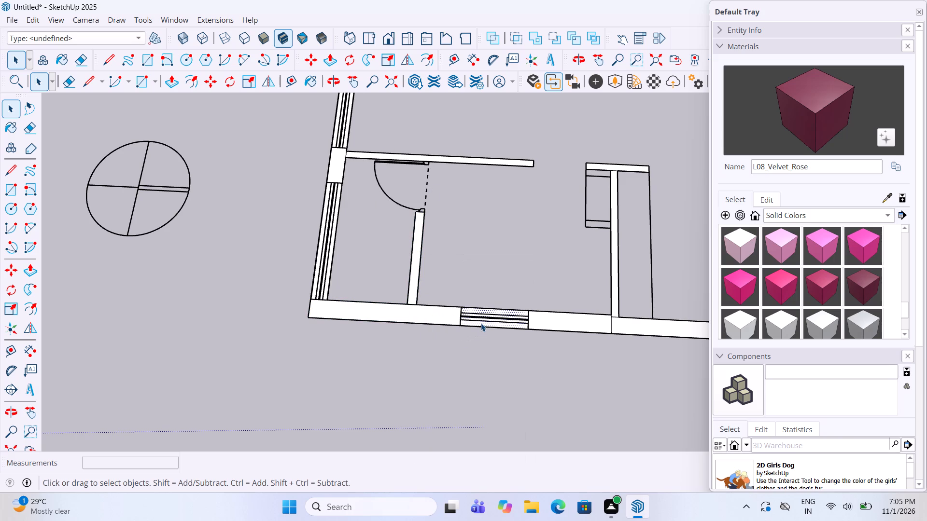
{"action": "right_click", "coordinate": [481, 323]}
{"action": "left_click", "coordinate": [540, 196]}
{"action": "left_click", "coordinate": [561, 324]}
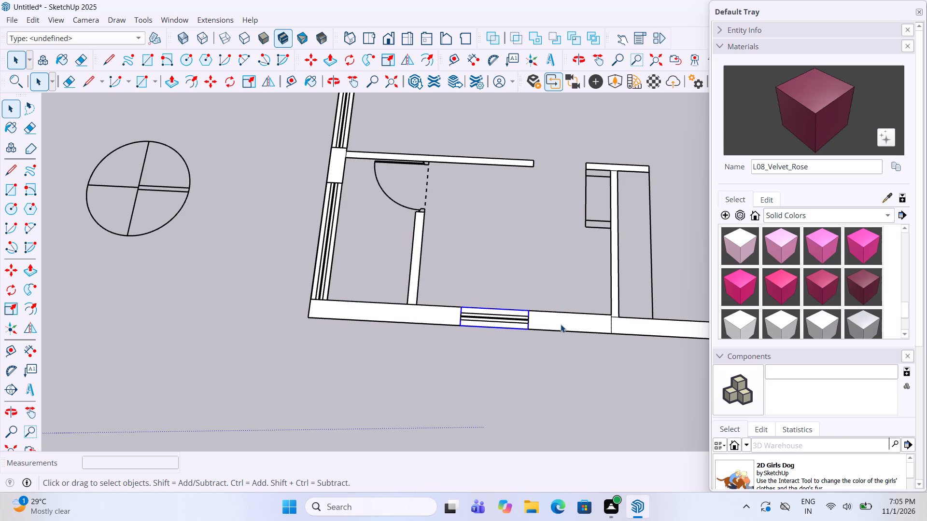
{"action": "right_click", "coordinate": [561, 324]}
{"action": "left_click", "coordinate": [593, 197]}
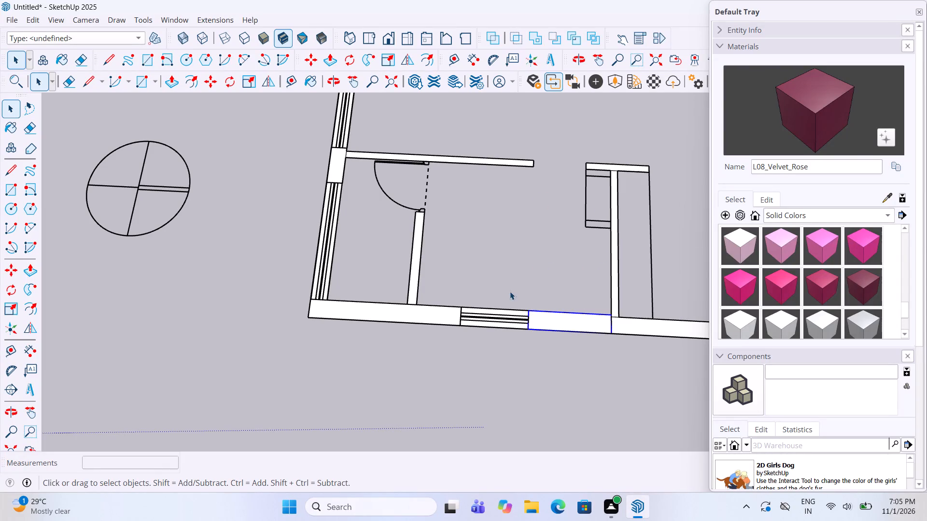
Make a group of the small corner room's side-wall window.
{"action": "left_click", "coordinate": [322, 254]}
{"action": "scroll", "coordinate": [320, 281], "scroll_direction": "up", "scroll_amount": 5}
{"action": "left_click", "coordinate": [321, 294]}
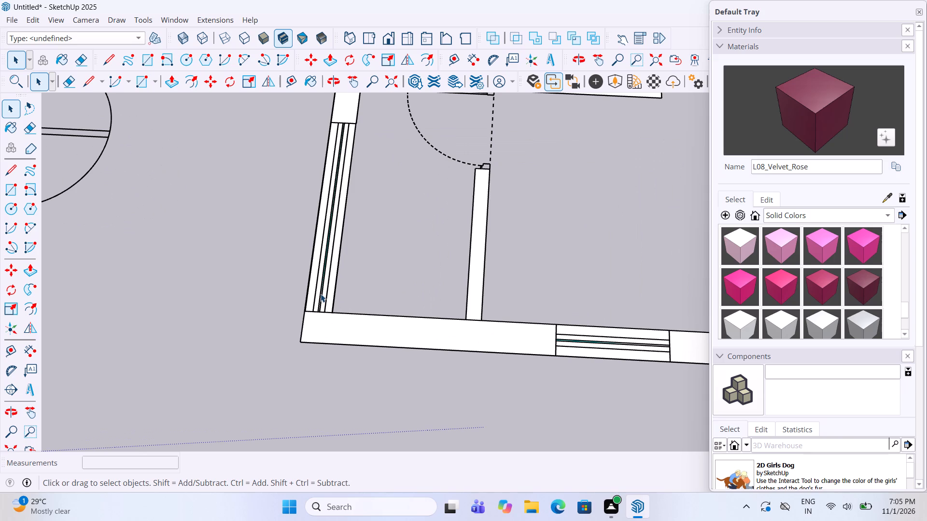
{"action": "left_click", "coordinate": [311, 288]}
{"action": "right_click", "coordinate": [310, 288]}
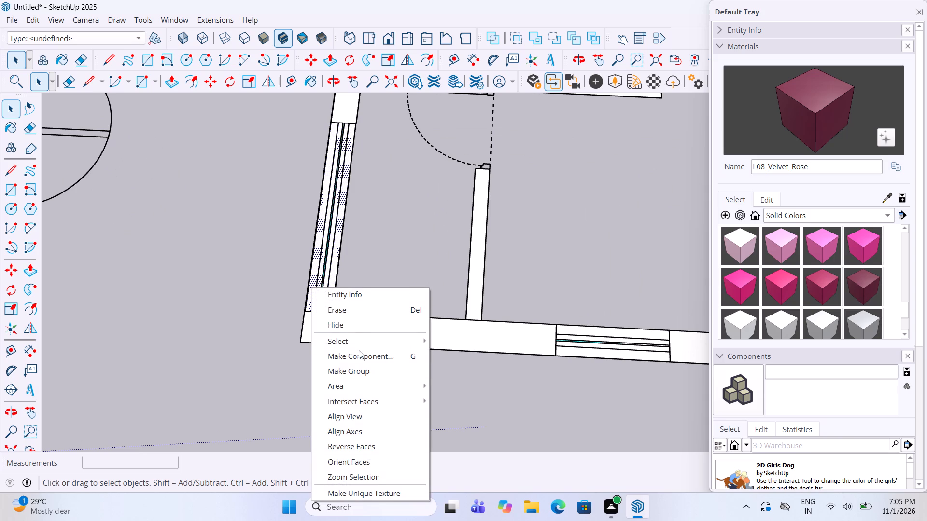
{"action": "left_click", "coordinate": [364, 369]}
Make separate groups of the long partition past the outer-wall window and the long outer wall segment starting at its base.
{"action": "left_click", "coordinate": [478, 293]}
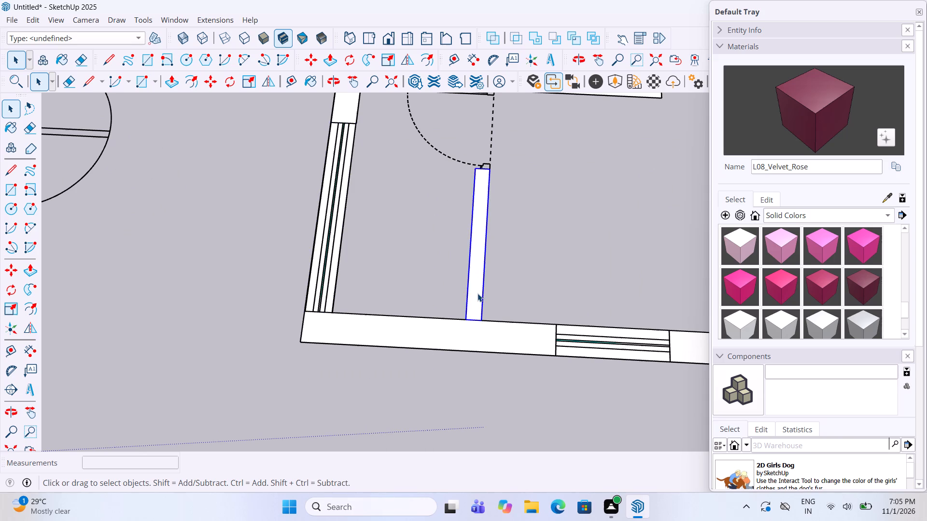
{"action": "scroll", "coordinate": [421, 310], "scroll_direction": "down", "scroll_amount": 8}
{"action": "scroll", "coordinate": [556, 341], "scroll_direction": "up", "scroll_amount": 3}
{"action": "left_click", "coordinate": [569, 320]}
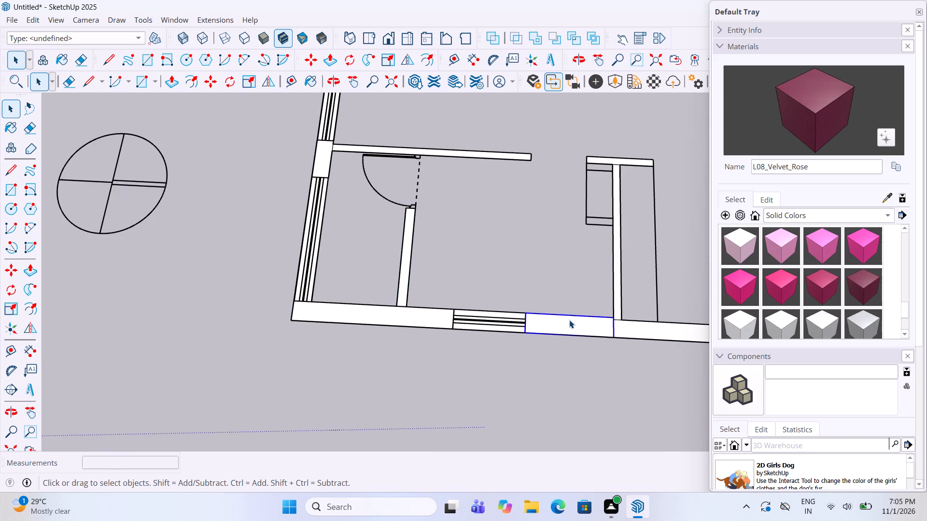
{"action": "scroll", "coordinate": [569, 320], "scroll_direction": "down", "scroll_amount": 4}
{"action": "scroll", "coordinate": [643, 327], "scroll_direction": "up", "scroll_amount": 5}
{"action": "scroll", "coordinate": [586, 280], "scroll_direction": "up", "scroll_amount": 3}
{"action": "left_click", "coordinate": [576, 269]}
{"action": "right_click", "coordinate": [576, 269]}
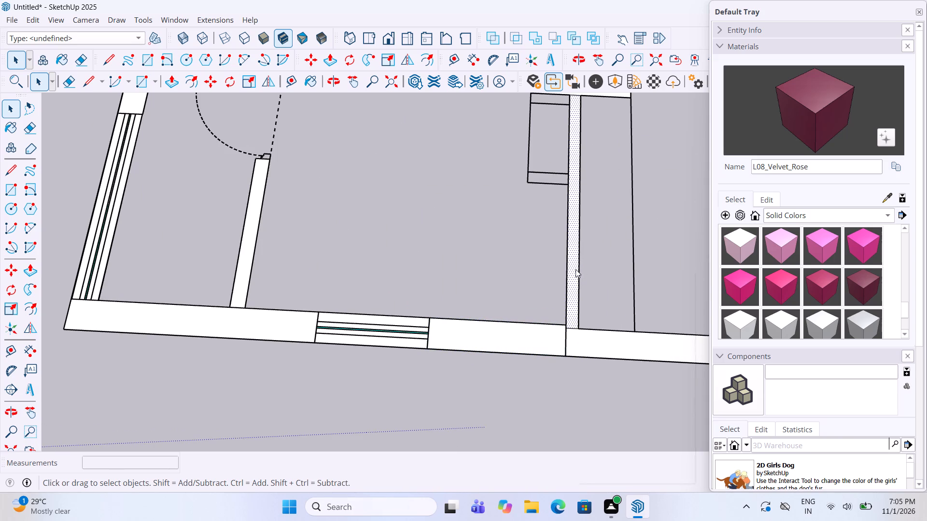
{"action": "left_click", "coordinate": [629, 355]}
{"action": "left_click", "coordinate": [610, 344]}
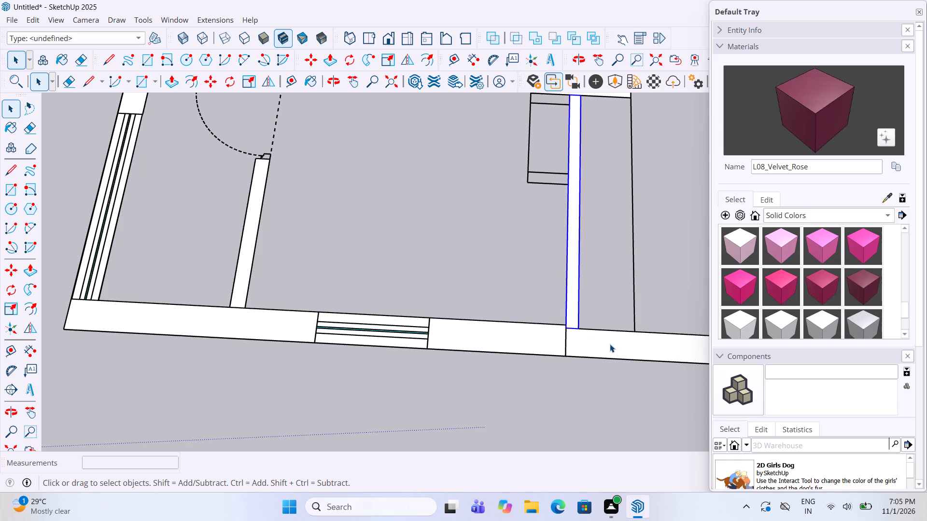
{"action": "right_click", "coordinate": [610, 344]}
{"action": "left_click", "coordinate": [660, 215]}
Make separate groups of the two short outer-wall pieces at the far end of that wall, beside the entrance door.
{"action": "scroll", "coordinate": [512, 321], "scroll_direction": "down", "scroll_amount": 3}
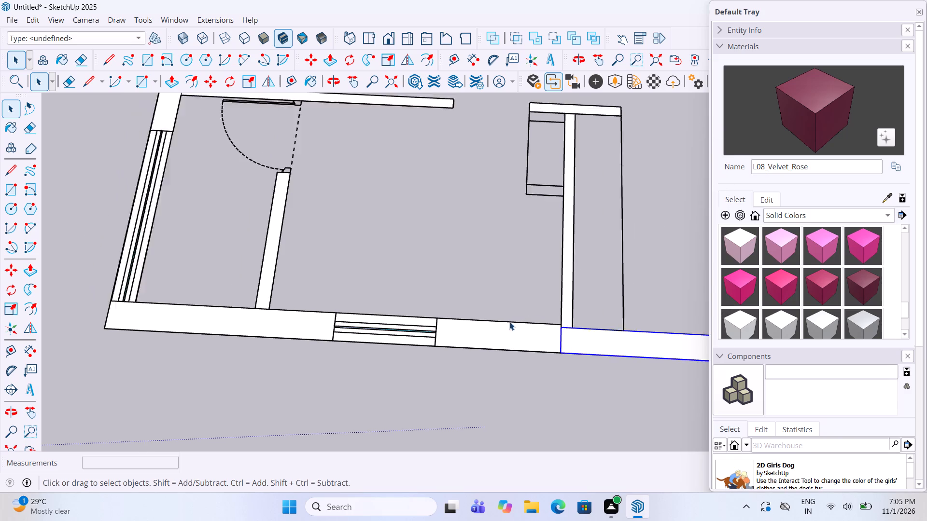
{"action": "scroll", "coordinate": [509, 322], "scroll_direction": "down", "scroll_amount": 2}
{"action": "scroll", "coordinate": [414, 299], "scroll_direction": "down", "scroll_amount": 15}
{"action": "scroll", "coordinate": [541, 307], "scroll_direction": "up", "scroll_amount": 14}
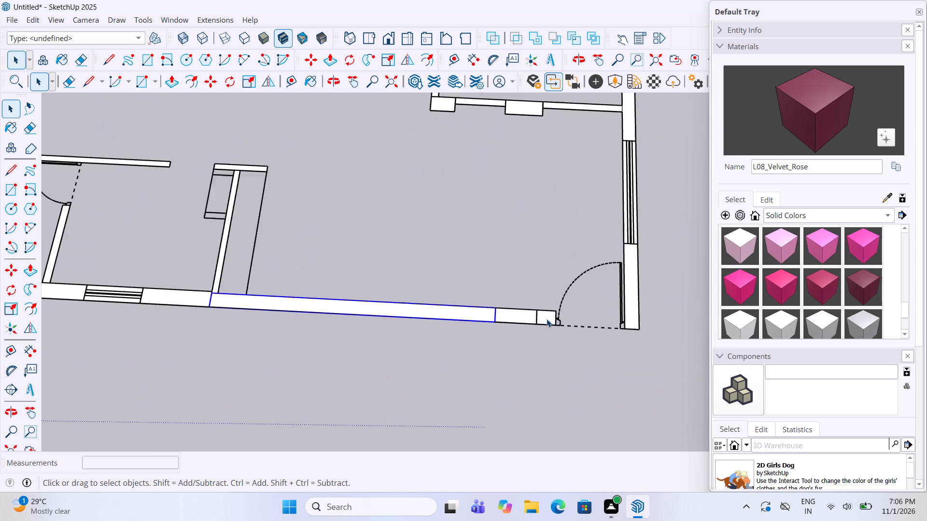
{"action": "scroll", "coordinate": [547, 319], "scroll_direction": "up", "scroll_amount": 2}
{"action": "left_click", "coordinate": [547, 319]}
{"action": "right_click", "coordinate": [547, 319]}
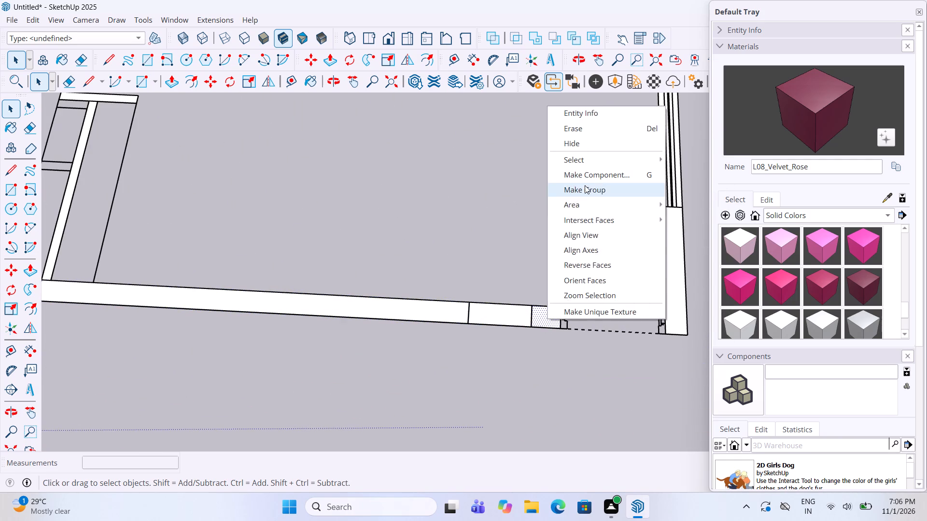
{"action": "left_click", "coordinate": [585, 185]}
{"action": "left_click", "coordinate": [509, 308]}
{"action": "right_click", "coordinate": [509, 308]}
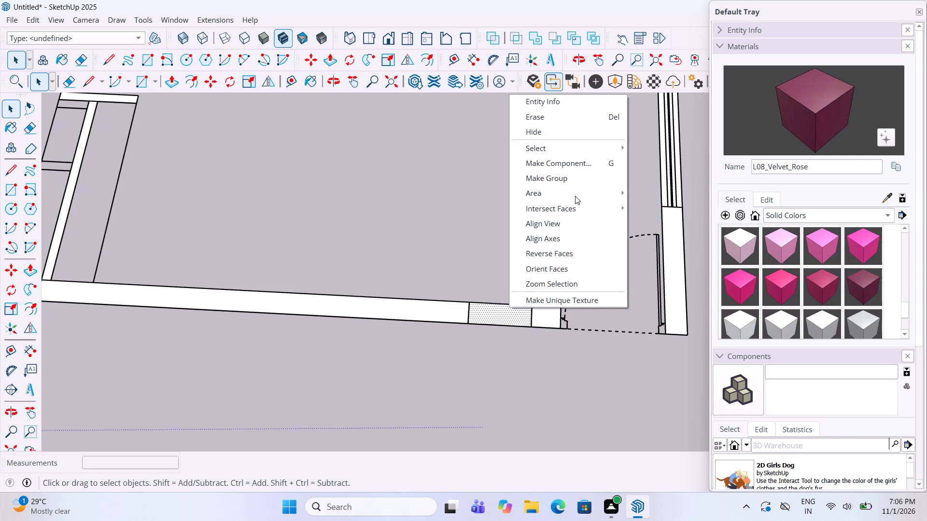
{"action": "left_click", "coordinate": [579, 179]}
Make separate groups of the side-wall segment next to the entrance door and the window adjoining it.
{"action": "left_click", "coordinate": [673, 289]}
{"action": "right_click", "coordinate": [673, 289]}
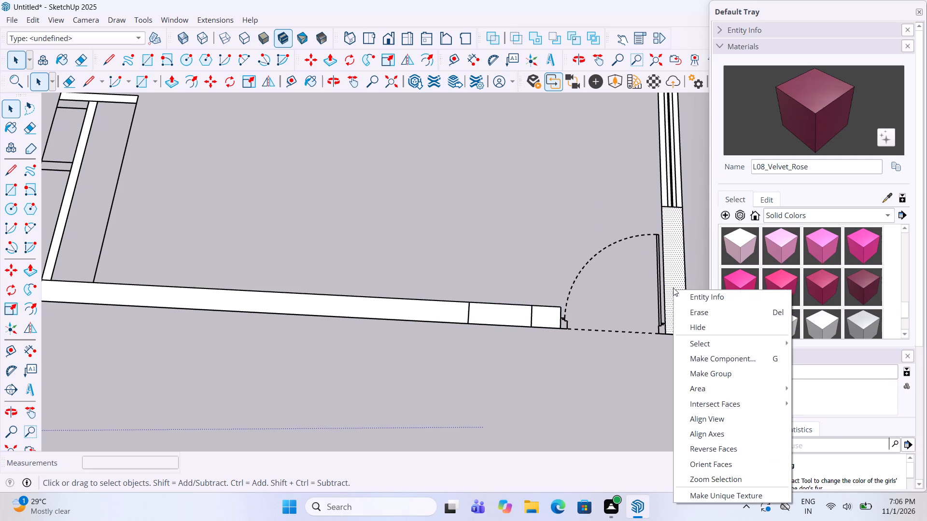
{"action": "left_click", "coordinate": [696, 379]}
{"action": "scroll", "coordinate": [307, 317], "scroll_direction": "down", "scroll_amount": 10}
{"action": "scroll", "coordinate": [442, 247], "scroll_direction": "up", "scroll_amount": 13}
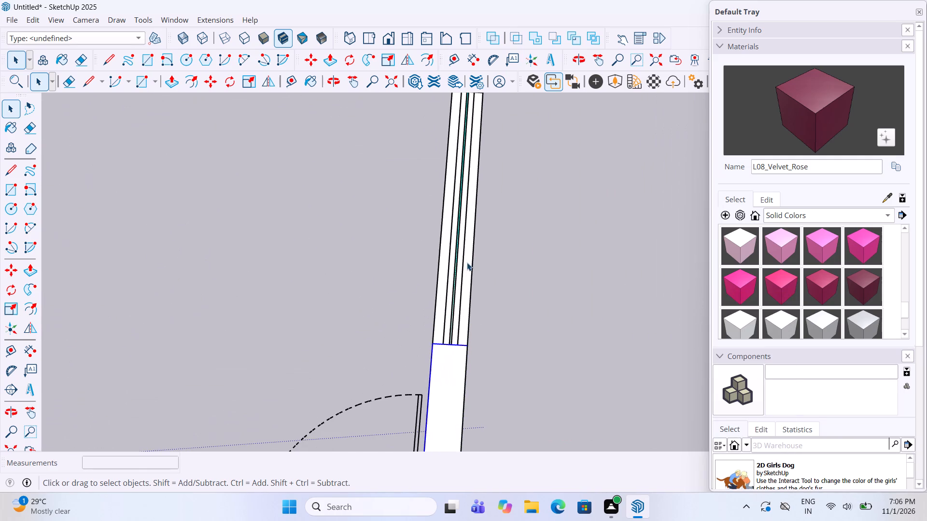
{"action": "left_click", "coordinate": [464, 274]}
{"action": "left_click", "coordinate": [466, 288]}
{"action": "right_click", "coordinate": [466, 289]}
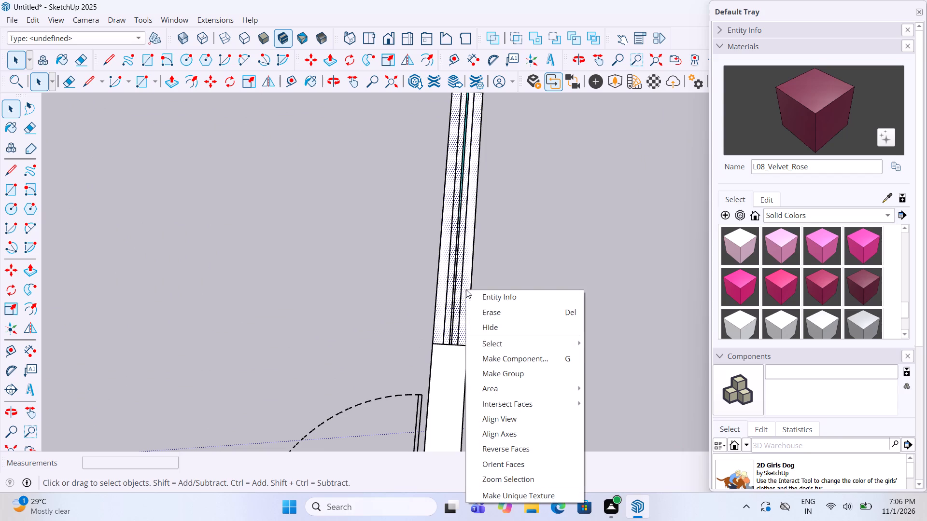
{"action": "left_click", "coordinate": [491, 369]}
Make a group of the side-wall segment between that window and the bedroom window.
{"action": "scroll", "coordinate": [474, 390], "scroll_direction": "down", "scroll_amount": 13}
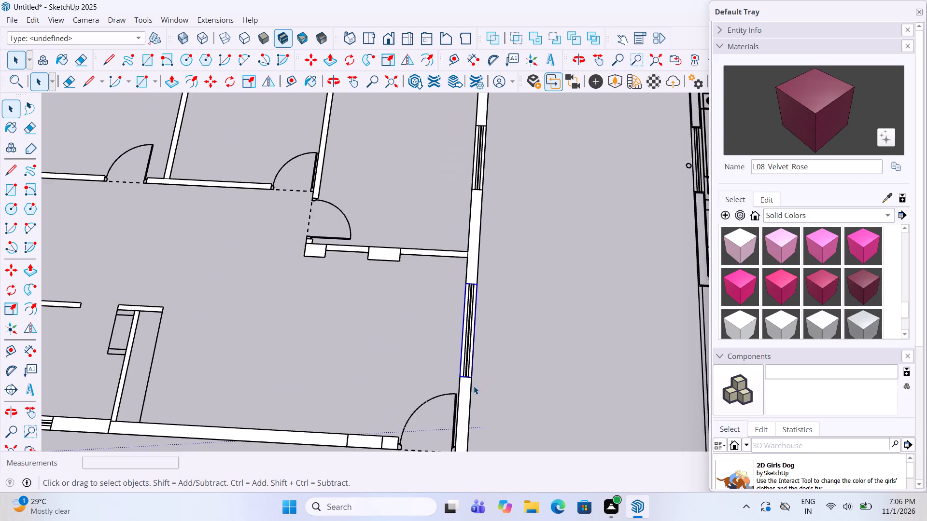
{"action": "scroll", "coordinate": [483, 245], "scroll_direction": "up", "scroll_amount": 5}
{"action": "left_click", "coordinate": [463, 252]}
{"action": "right_click", "coordinate": [463, 252]}
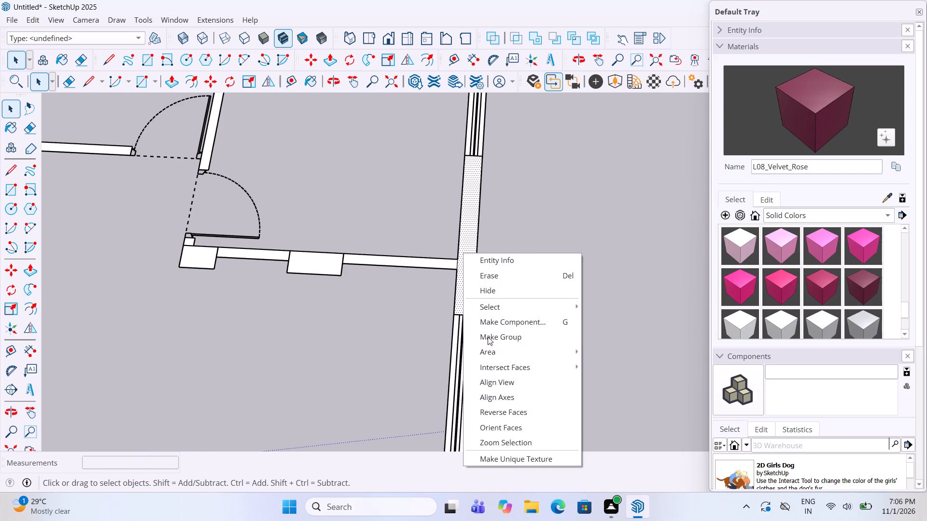
{"action": "left_click", "coordinate": [501, 337]}
Make a group of the bedroom window in the same side wall.
{"action": "scroll", "coordinate": [428, 380], "scroll_direction": "down", "scroll_amount": 11}
{"action": "scroll", "coordinate": [459, 273], "scroll_direction": "up", "scroll_amount": 7}
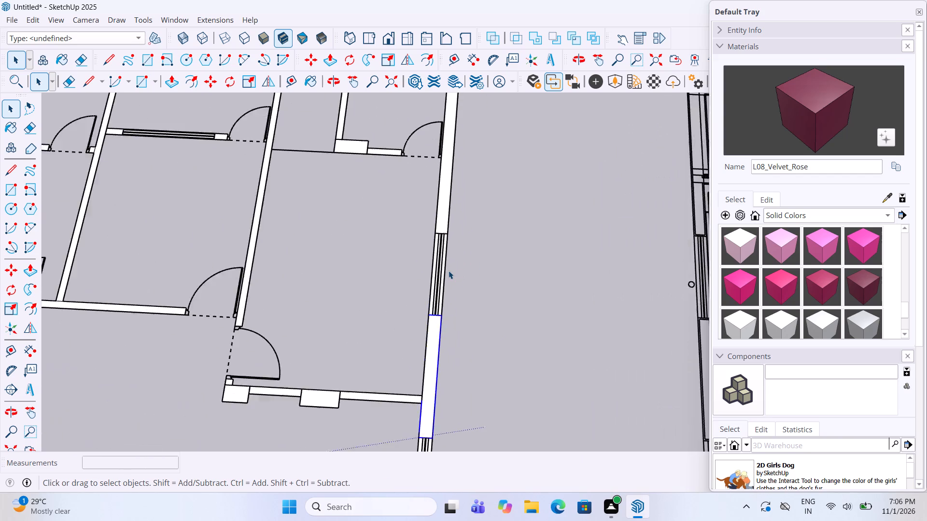
{"action": "scroll", "coordinate": [449, 271], "scroll_direction": "up", "scroll_amount": 8}
{"action": "left_click", "coordinate": [415, 293]}
{"action": "left_click", "coordinate": [420, 303]}
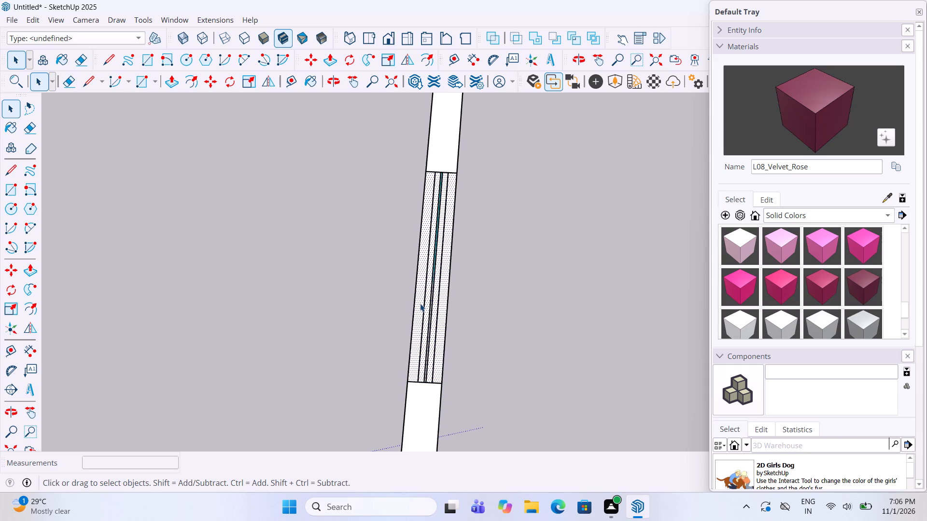
{"action": "right_click", "coordinate": [420, 303]}
{"action": "left_click", "coordinate": [475, 393]}
Make separate groups of the side-wall segment from the bedroom window to the corner and the end-wall segment behind that bedroom's bathroom.
{"action": "scroll", "coordinate": [475, 395], "scroll_direction": "down", "scroll_amount": 11}
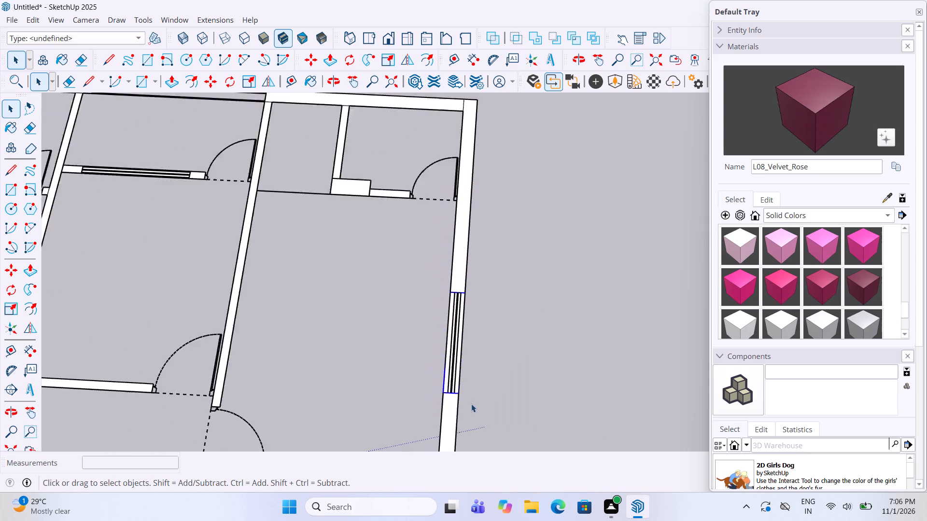
{"action": "scroll", "coordinate": [471, 404], "scroll_direction": "down", "scroll_amount": 1}
{"action": "scroll", "coordinate": [460, 268], "scroll_direction": "up", "scroll_amount": 5}
{"action": "left_click", "coordinate": [462, 272]}
{"action": "right_click", "coordinate": [462, 272]}
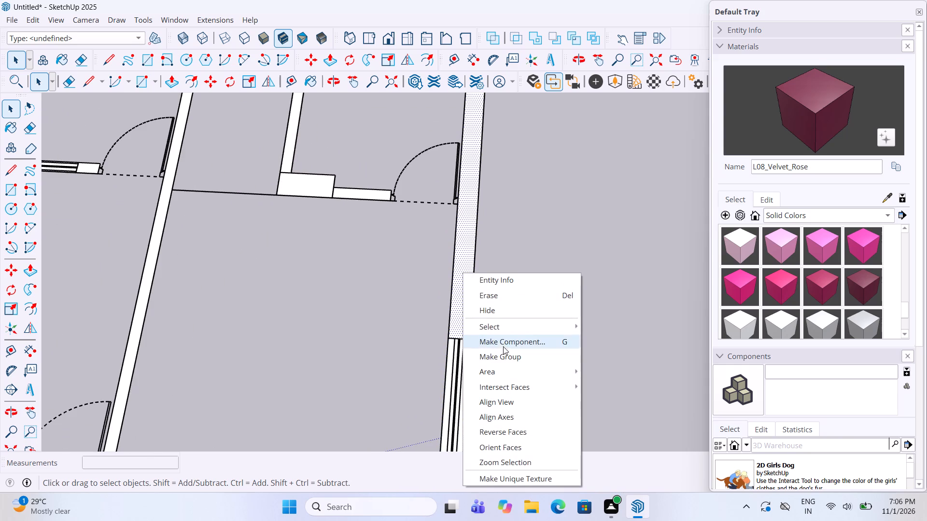
{"action": "left_click", "coordinate": [505, 355]}
{"action": "scroll", "coordinate": [504, 370], "scroll_direction": "down", "scroll_amount": 12}
{"action": "scroll", "coordinate": [460, 238], "scroll_direction": "up", "scroll_amount": 6}
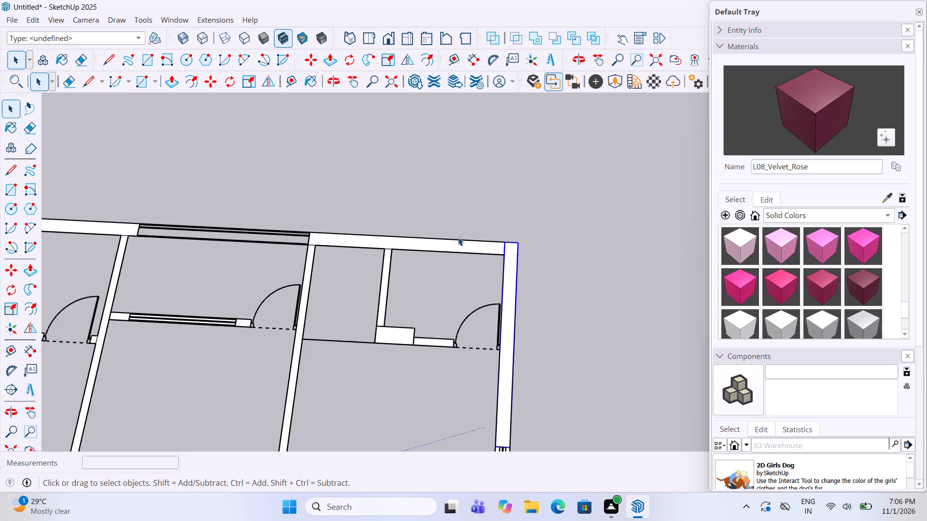
{"action": "scroll", "coordinate": [458, 237], "scroll_direction": "up", "scroll_amount": 6}
{"action": "left_click", "coordinate": [446, 249]}
{"action": "right_click", "coordinate": [446, 249]}
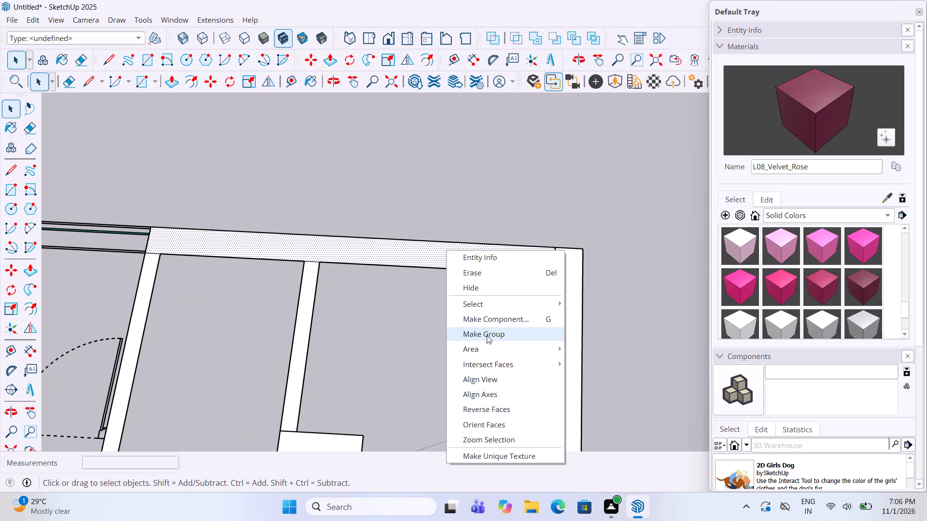
{"action": "left_click", "coordinate": [487, 335]}
Make a group of the end-wall segment behind the opposite bedroom's bathroom, on the other side of the wide opening.
{"action": "scroll", "coordinate": [498, 332], "scroll_direction": "down", "scroll_amount": 11}
{"action": "scroll", "coordinate": [296, 268], "scroll_direction": "up", "scroll_amount": 3}
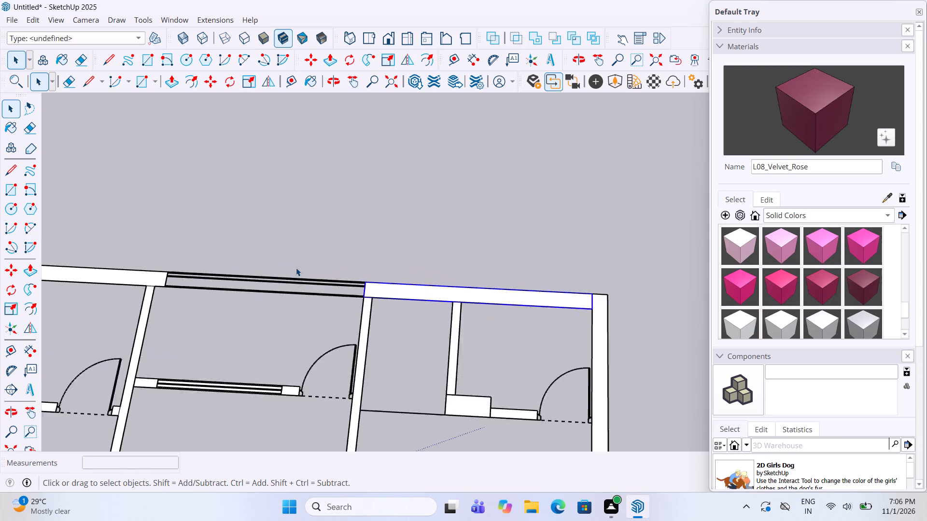
{"action": "scroll", "coordinate": [296, 268], "scroll_direction": "up", "scroll_amount": 9}
{"action": "middle_click", "coordinate": [295, 268]}
{"action": "scroll", "coordinate": [396, 263], "scroll_direction": "down", "scroll_amount": 9}
{"action": "scroll", "coordinate": [453, 271], "scroll_direction": "down", "scroll_amount": 4}
{"action": "middle_click", "coordinate": [324, 235]}
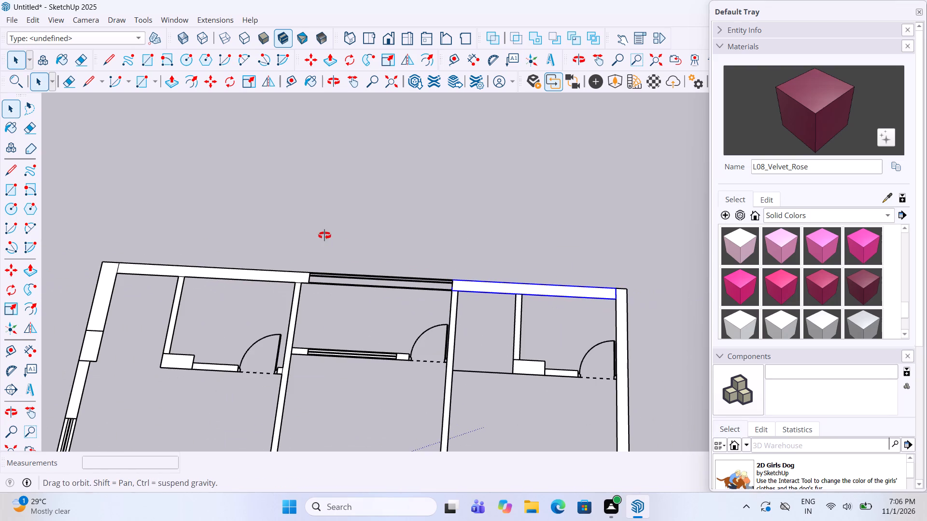
{"action": "scroll", "coordinate": [497, 184], "scroll_direction": "down", "scroll_amount": 6}
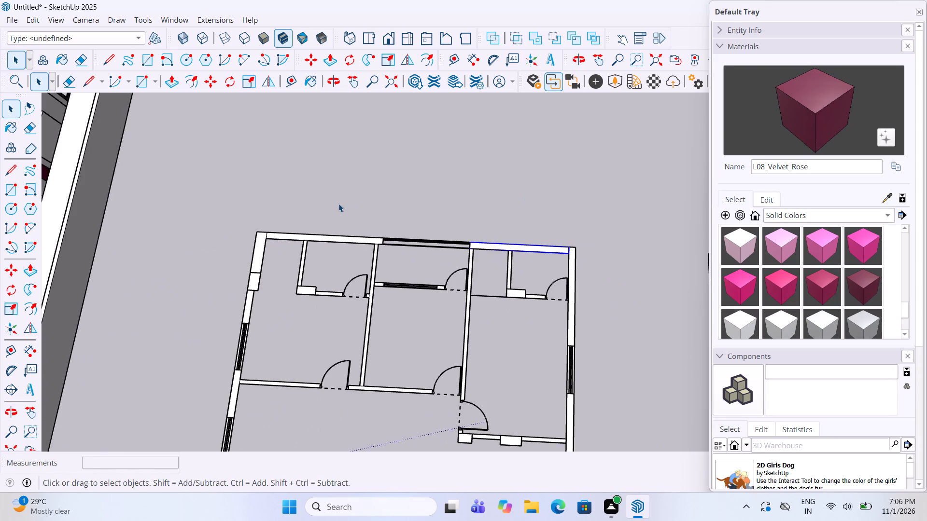
{"action": "scroll", "coordinate": [338, 204], "scroll_direction": "up", "scroll_amount": 5}
{"action": "scroll", "coordinate": [385, 257], "scroll_direction": "up", "scroll_amount": 9}
{"action": "left_click", "coordinate": [385, 274]}
{"action": "right_click", "coordinate": [385, 274]}
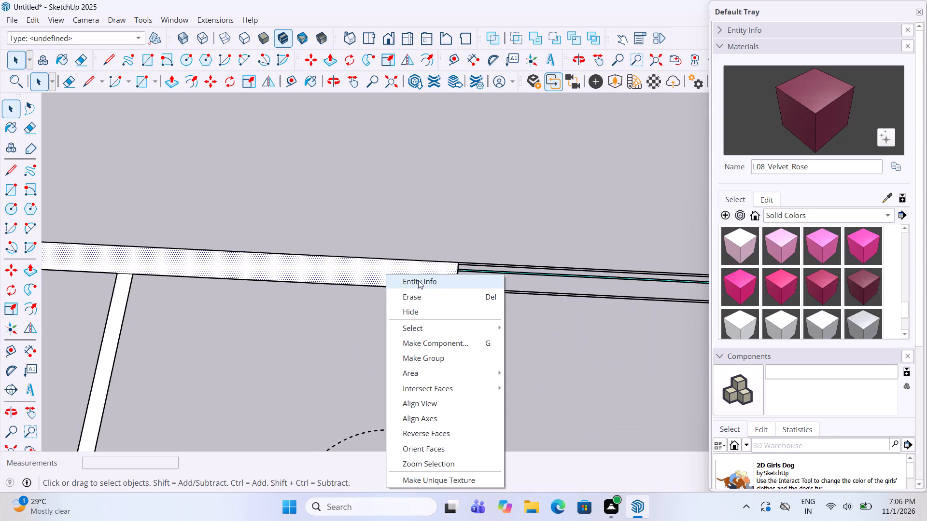
{"action": "left_click", "coordinate": [455, 362]}
Make separate groups of the opposite side wall's corner segment, its column and the wall segment between the column and bedroom window.
{"action": "scroll", "coordinate": [493, 249], "scroll_direction": "down", "scroll_amount": 7}
{"action": "scroll", "coordinate": [454, 188], "scroll_direction": "down", "scroll_amount": 4}
{"action": "scroll", "coordinate": [248, 288], "scroll_direction": "up", "scroll_amount": 5}
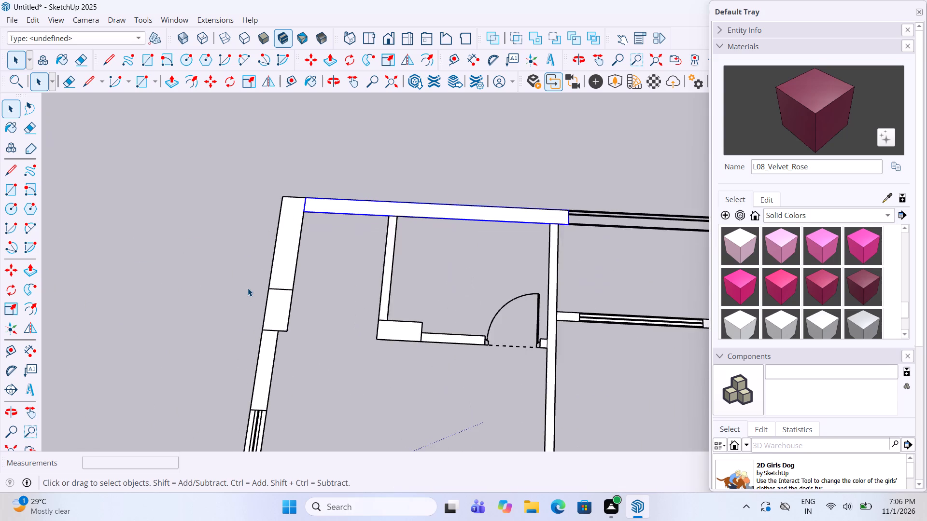
{"action": "left_click", "coordinate": [282, 266]}
{"action": "right_click", "coordinate": [282, 266]}
{"action": "left_click", "coordinate": [331, 354]}
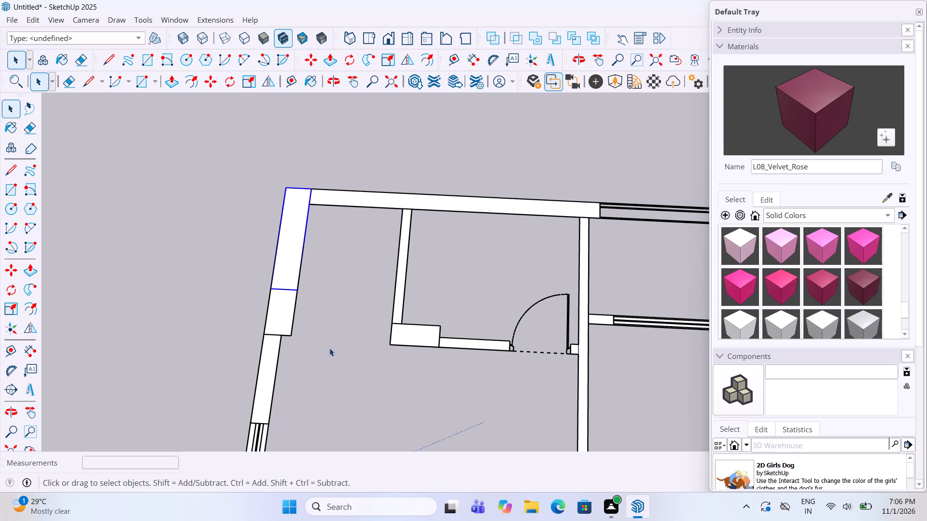
{"action": "left_click", "coordinate": [276, 303]}
{"action": "right_click", "coordinate": [276, 303]}
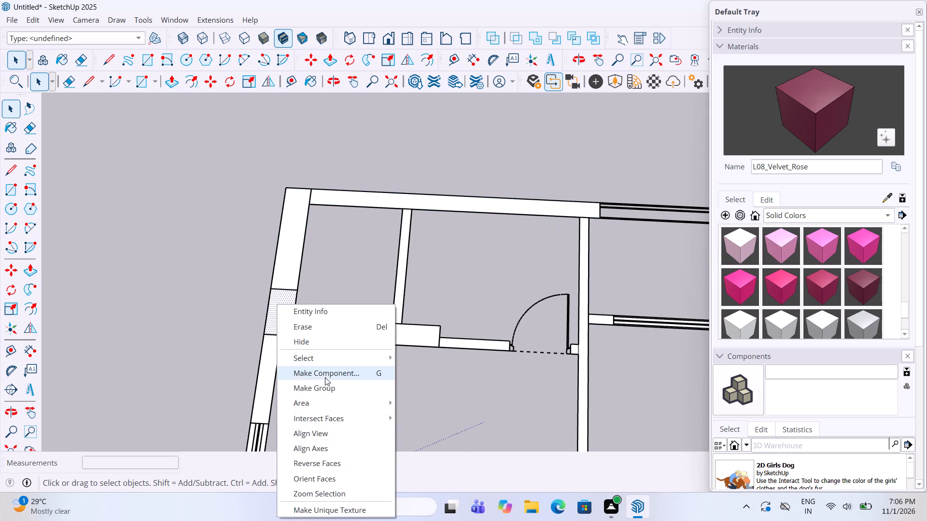
{"action": "left_click", "coordinate": [325, 385]}
{"action": "left_click", "coordinate": [267, 361]}
{"action": "right_click", "coordinate": [267, 361]}
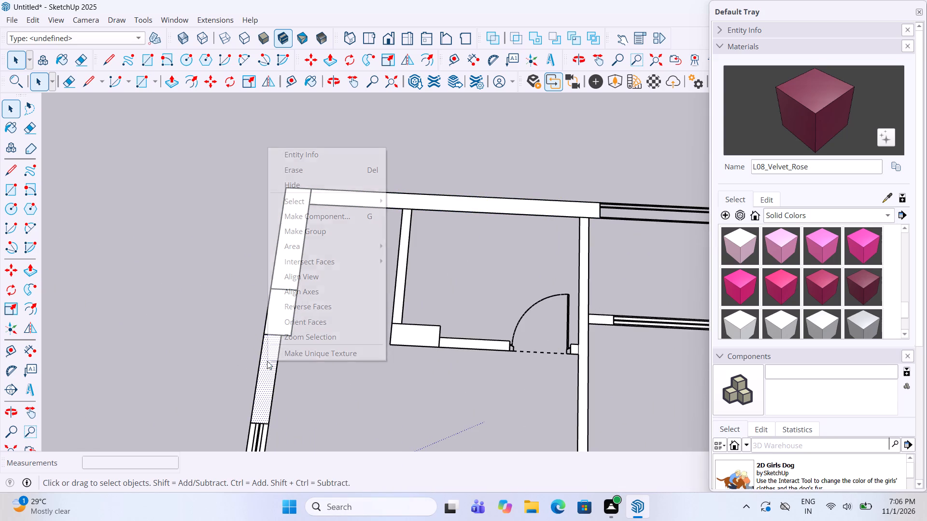
{"action": "left_click", "coordinate": [326, 227]}
Make a group of the bedroom window in the same side wall as the corner segment and column.
{"action": "scroll", "coordinate": [432, 192], "scroll_direction": "down", "scroll_amount": 3}
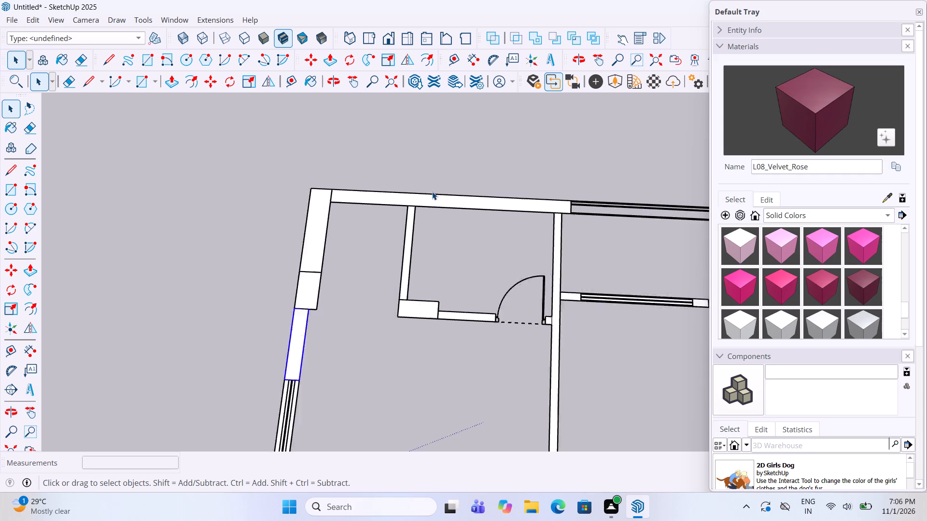
{"action": "scroll", "coordinate": [432, 192], "scroll_direction": "down", "scroll_amount": 6}
{"action": "scroll", "coordinate": [352, 320], "scroll_direction": "up", "scroll_amount": 13}
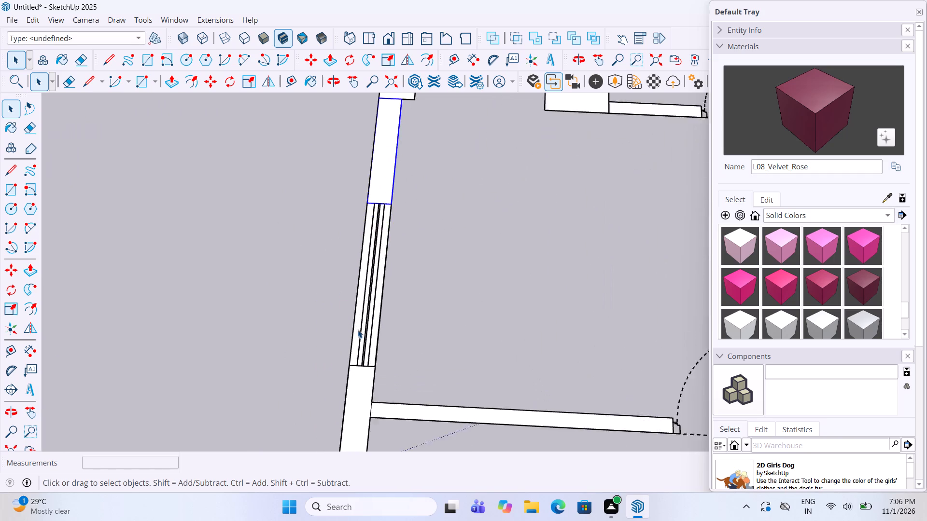
{"action": "scroll", "coordinate": [358, 329], "scroll_direction": "up", "scroll_amount": 1}
{"action": "left_click", "coordinate": [365, 317]}
{"action": "right_click", "coordinate": [365, 317]}
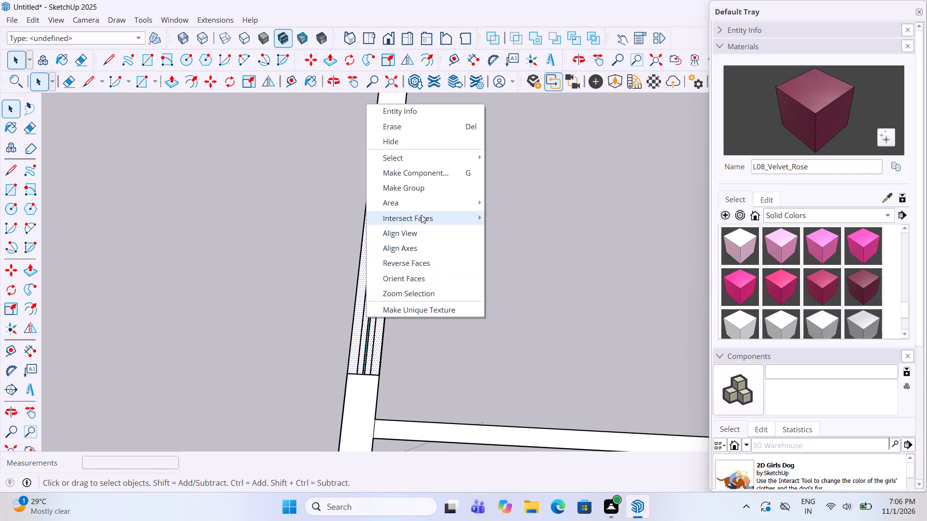
{"action": "left_click", "coordinate": [431, 192]}
Make a group of the side-wall segment between the bedroom window and the next window, where the bedroom partition meets it.
{"action": "scroll", "coordinate": [431, 192], "scroll_direction": "down", "scroll_amount": 6}
{"action": "scroll", "coordinate": [399, 310], "scroll_direction": "up", "scroll_amount": 4}
{"action": "left_click", "coordinate": [395, 327]}
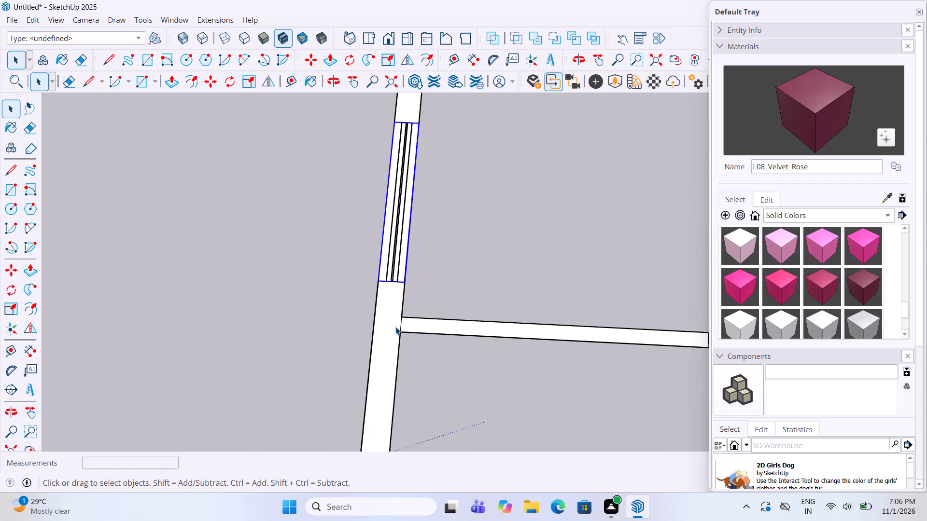
{"action": "right_click", "coordinate": [395, 327]}
{"action": "left_click", "coordinate": [448, 199]}
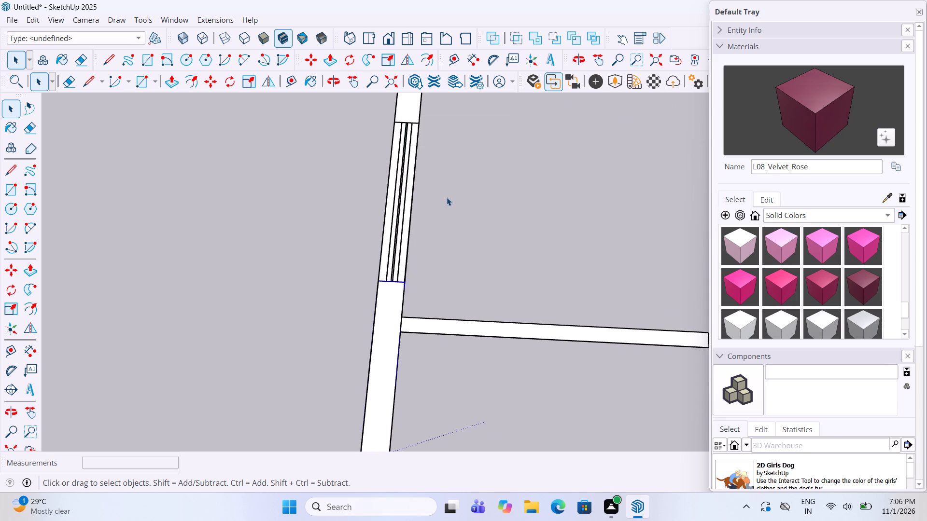
Make a group of the next window in that side wall, beyond the bedroom partition.
{"action": "scroll", "coordinate": [447, 197], "scroll_direction": "down", "scroll_amount": 11}
{"action": "scroll", "coordinate": [407, 366], "scroll_direction": "up", "scroll_amount": 14}
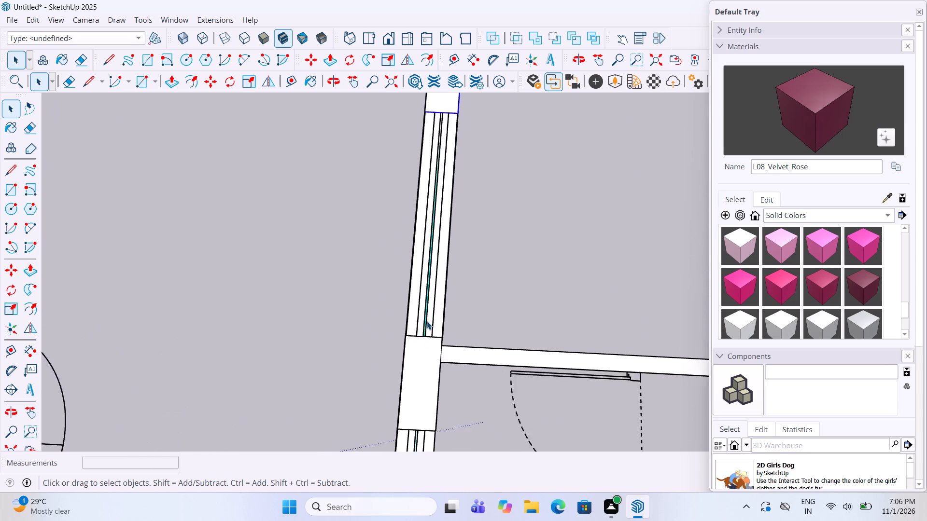
{"action": "scroll", "coordinate": [427, 321], "scroll_direction": "up", "scroll_amount": 1}
{"action": "left_click", "coordinate": [429, 309]}
{"action": "left_click", "coordinate": [442, 321]}
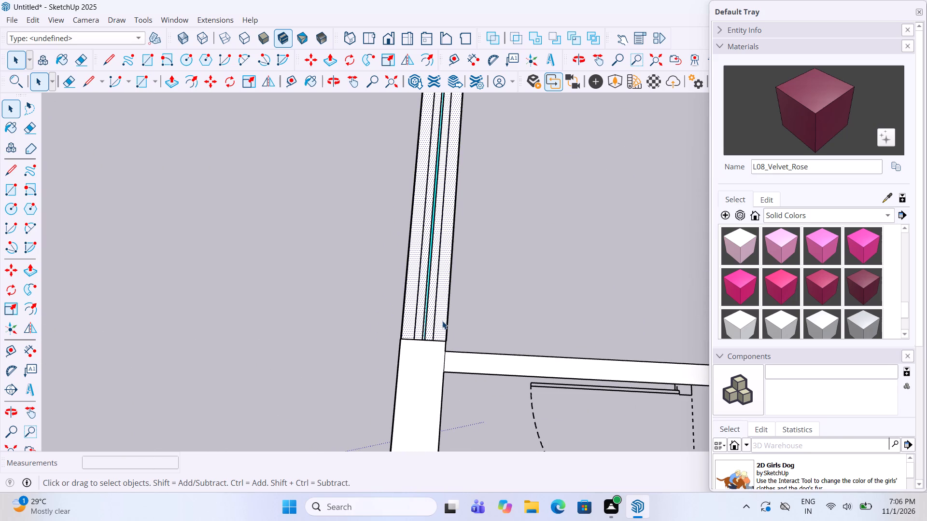
{"action": "right_click", "coordinate": [442, 321]}
{"action": "left_click", "coordinate": [483, 191]}
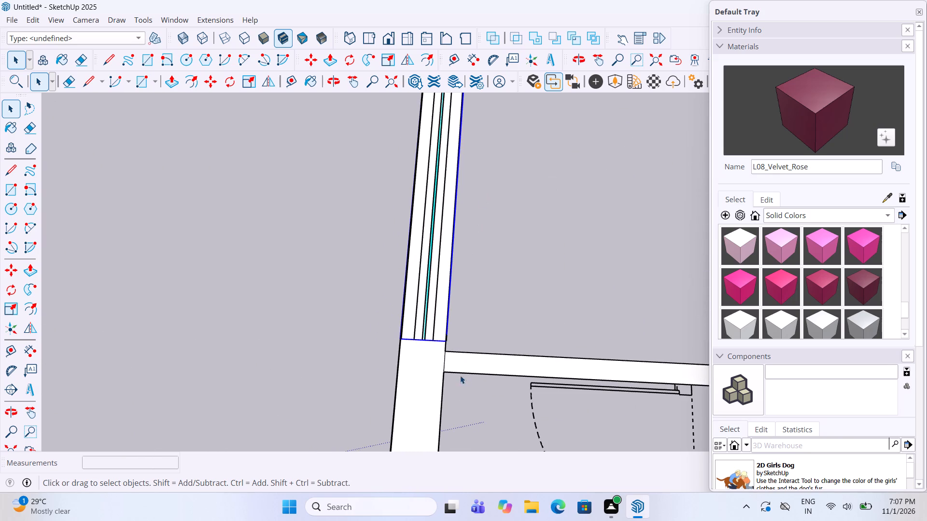
Make separate groups of the partition meeting the side wall past that window and the short side-wall segment between the two windows.
{"action": "left_click", "coordinate": [463, 362]}
{"action": "right_click", "coordinate": [463, 362]}
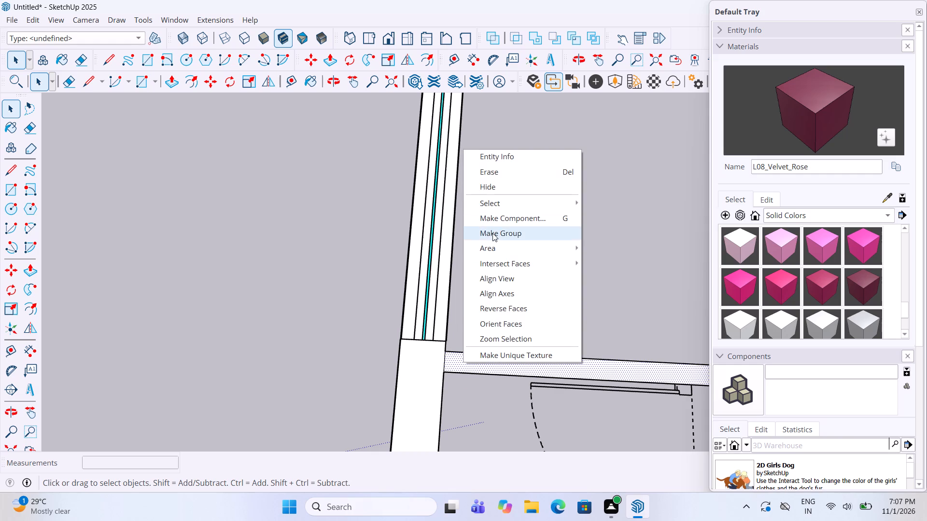
{"action": "left_click", "coordinate": [492, 233]}
{"action": "left_click", "coordinate": [420, 366]}
{"action": "right_click", "coordinate": [420, 366]}
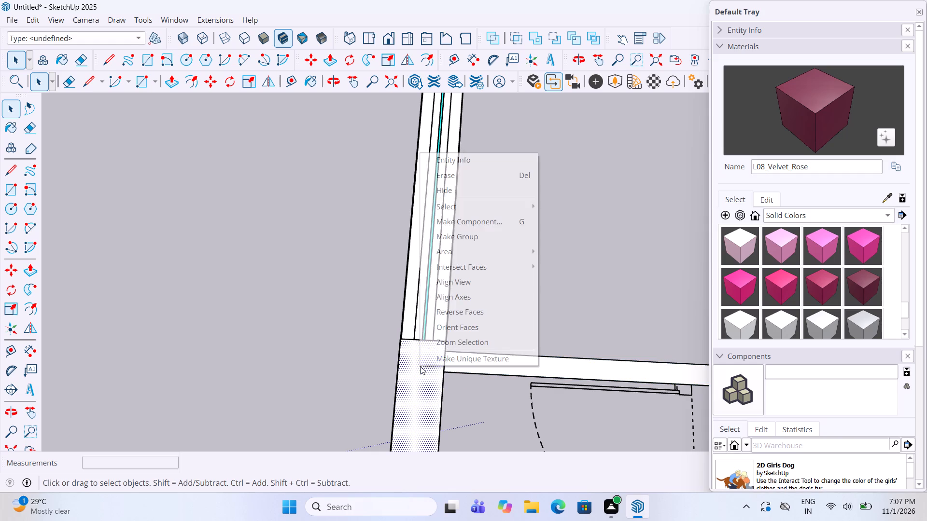
{"action": "left_click", "coordinate": [478, 242]}
Check which of the last side-wall window, the adjoining corner wall and the nearby partitions are already grouped.
{"action": "scroll", "coordinate": [480, 236], "scroll_direction": "down", "scroll_amount": 13}
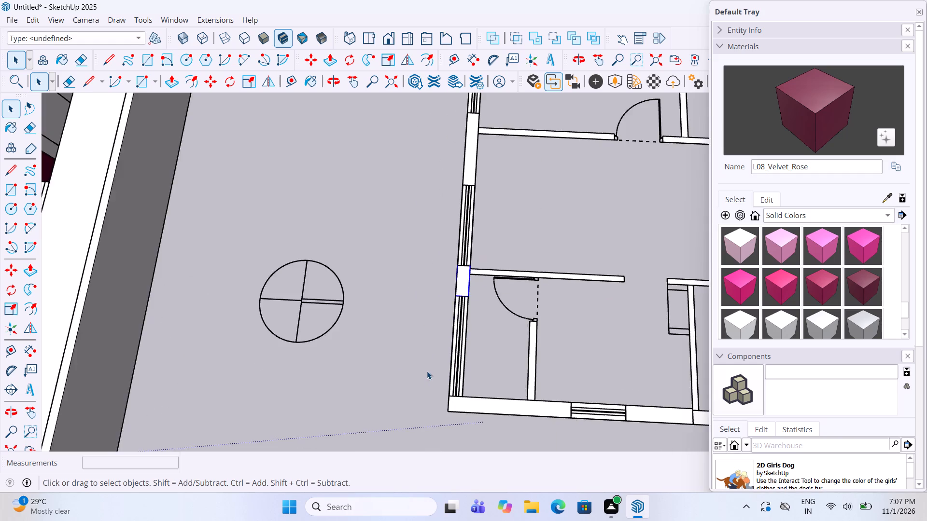
{"action": "scroll", "coordinate": [427, 372], "scroll_direction": "up", "scroll_amount": 5}
{"action": "scroll", "coordinate": [463, 413], "scroll_direction": "up", "scroll_amount": 6}
{"action": "left_click", "coordinate": [472, 386]}
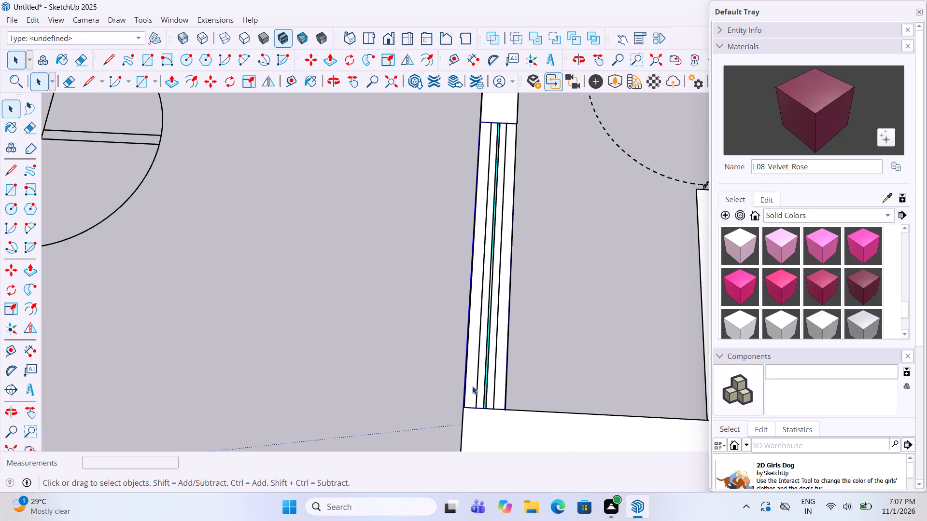
{"action": "left_click", "coordinate": [474, 430]}
{"action": "scroll", "coordinate": [458, 374], "scroll_direction": "down", "scroll_amount": 6}
{"action": "scroll", "coordinate": [597, 289], "scroll_direction": "up", "scroll_amount": 5}
{"action": "left_click", "coordinate": [613, 316]}
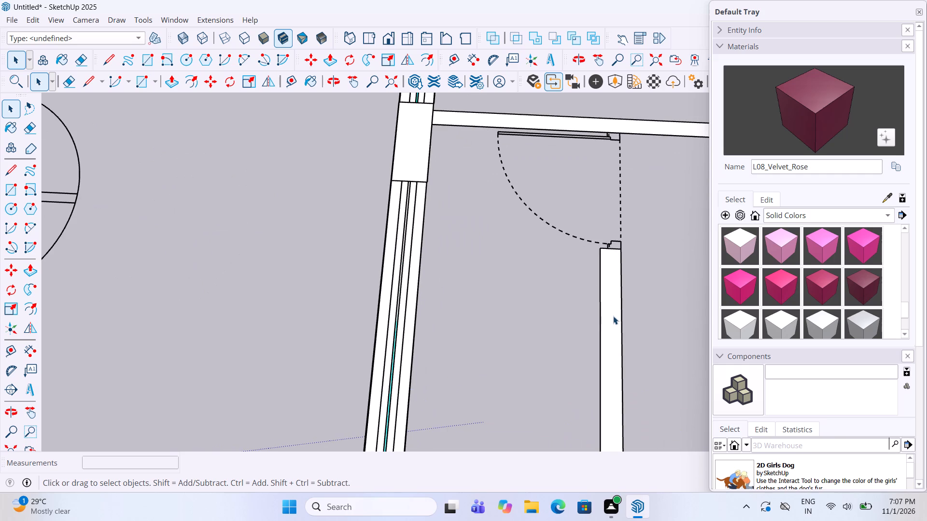
{"action": "scroll", "coordinate": [596, 341], "scroll_direction": "down", "scroll_amount": 5}
{"action": "scroll", "coordinate": [674, 180], "scroll_direction": "up", "scroll_amount": 4}
{"action": "left_click", "coordinate": [639, 216]}
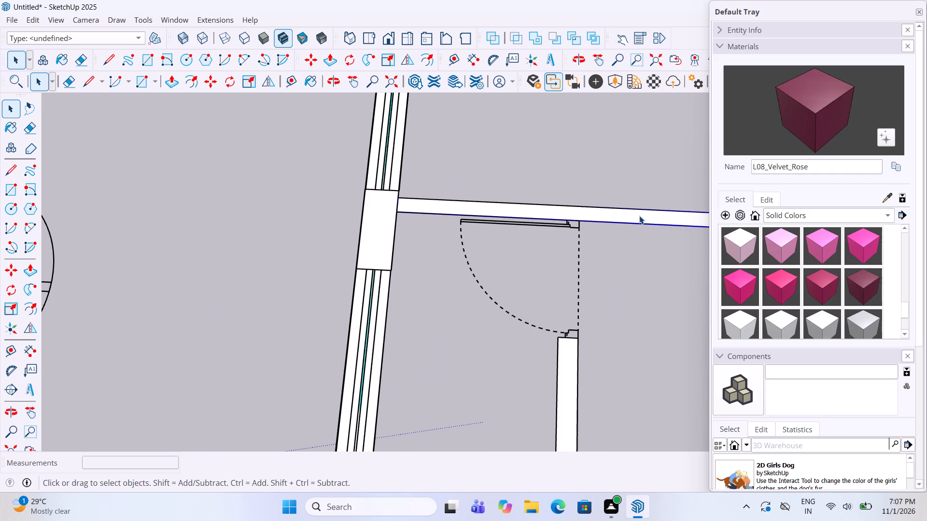
{"action": "scroll", "coordinate": [456, 241], "scroll_direction": "down", "scroll_amount": 17}
{"action": "scroll", "coordinate": [548, 246], "scroll_direction": "up", "scroll_amount": 2}
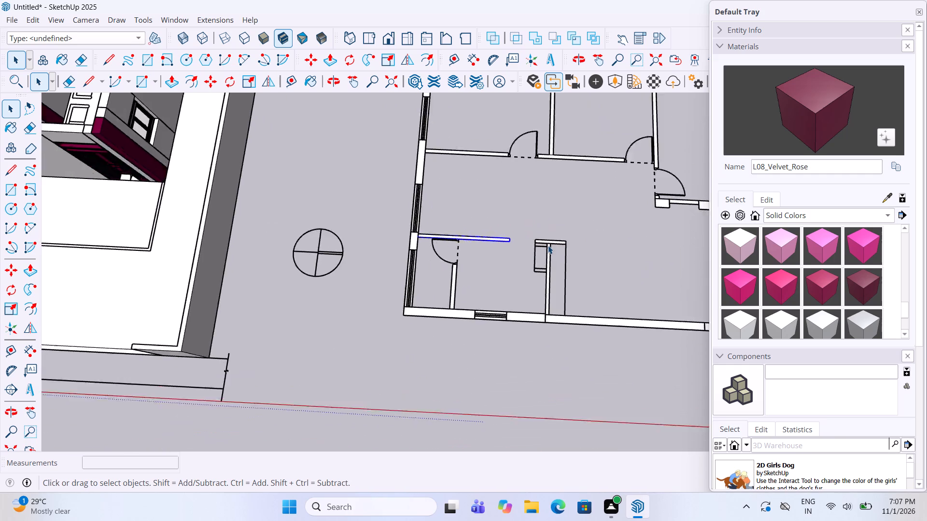
{"action": "scroll", "coordinate": [548, 246], "scroll_direction": "up", "scroll_amount": 8}
{"action": "left_click", "coordinate": [549, 264]}
Make a group of the short cross wall capping the free end of the partition beside the small niche.
{"action": "left_click", "coordinate": [551, 227]}
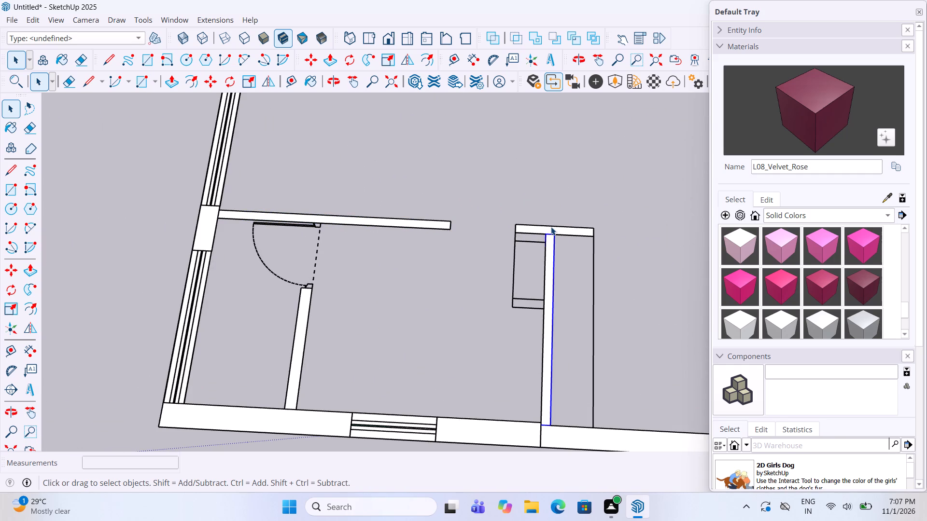
{"action": "scroll", "coordinate": [551, 227], "scroll_direction": "up", "scroll_amount": 5}
{"action": "left_click", "coordinate": [548, 229]}
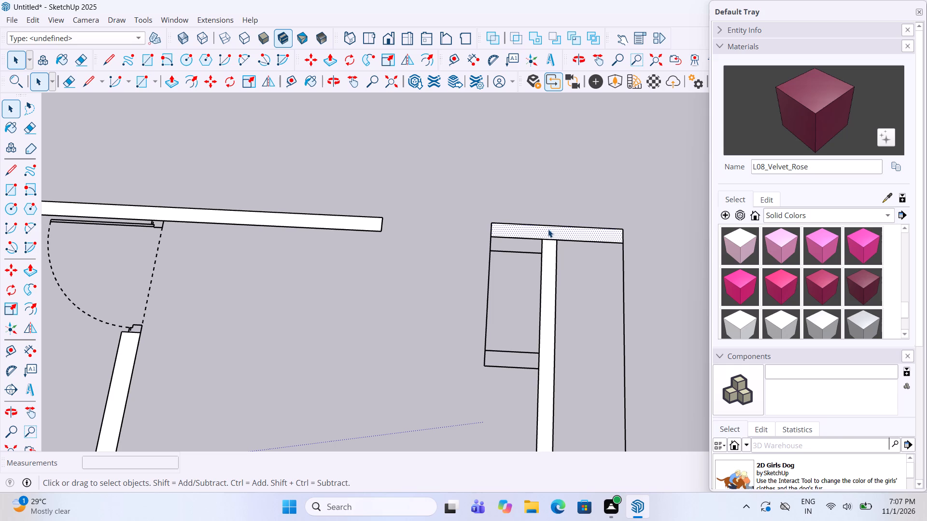
{"action": "right_click", "coordinate": [548, 229]}
{"action": "left_click", "coordinate": [590, 309]}
Make separate groups of the middle column in the opposite bedroom's front wall and the wall segment from it to the outer wall.
{"action": "scroll", "coordinate": [425, 314], "scroll_direction": "down", "scroll_amount": 12}
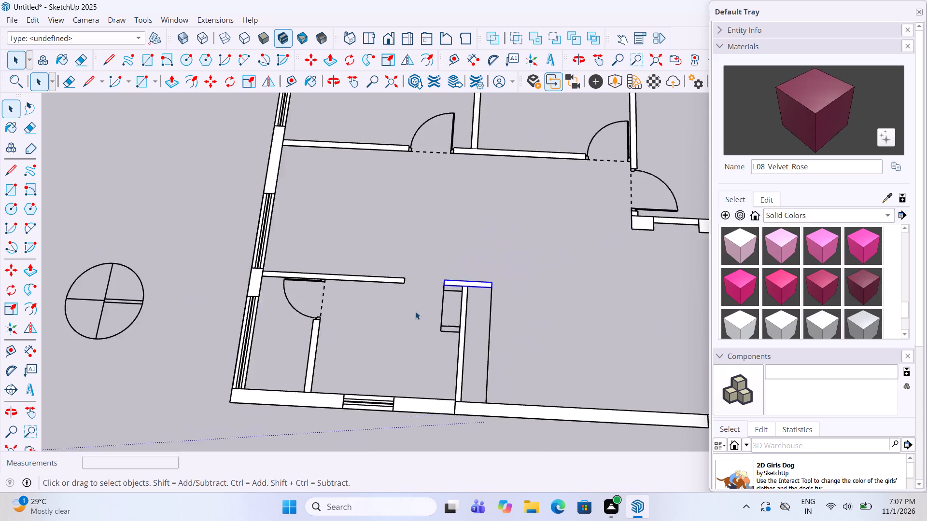
{"action": "scroll", "coordinate": [415, 311], "scroll_direction": "down", "scroll_amount": 5}
{"action": "scroll", "coordinate": [611, 246], "scroll_direction": "up", "scroll_amount": 5}
{"action": "scroll", "coordinate": [574, 269], "scroll_direction": "up", "scroll_amount": 6}
{"action": "left_click", "coordinate": [571, 272]}
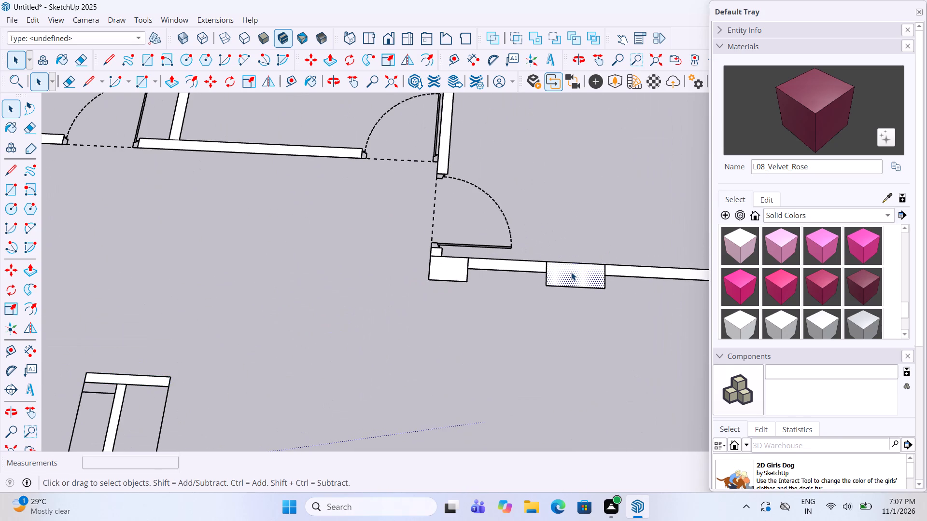
{"action": "right_click", "coordinate": [571, 272]}
{"action": "left_click", "coordinate": [623, 355]}
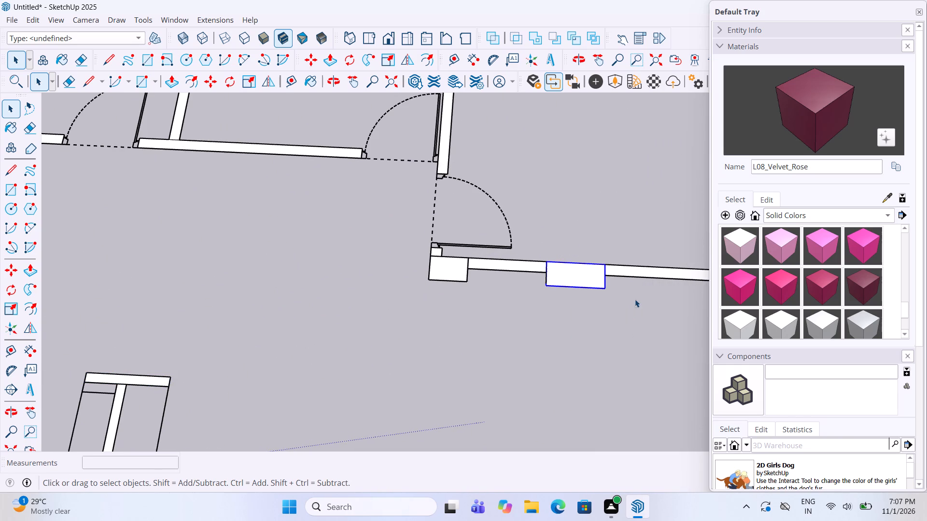
{"action": "left_click", "coordinate": [637, 272]}
{"action": "right_click", "coordinate": [637, 272]}
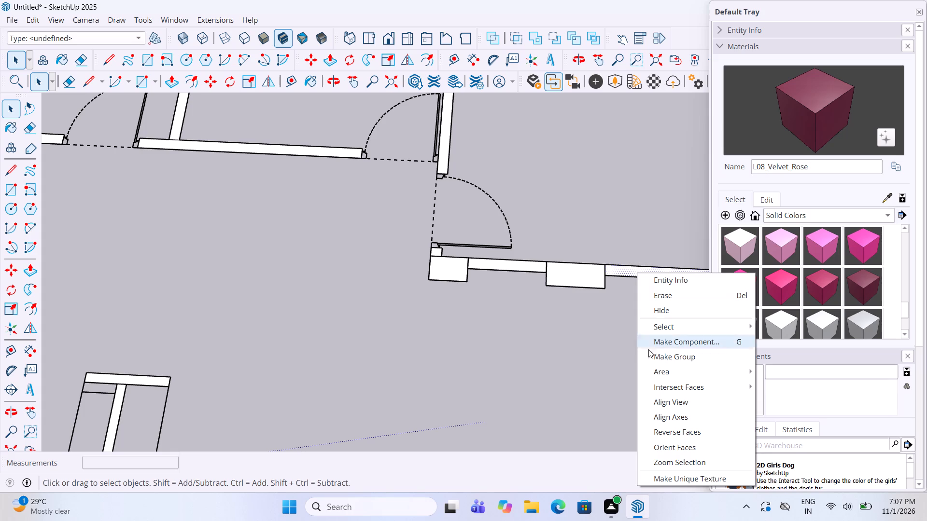
{"action": "left_click", "coordinate": [662, 359]}
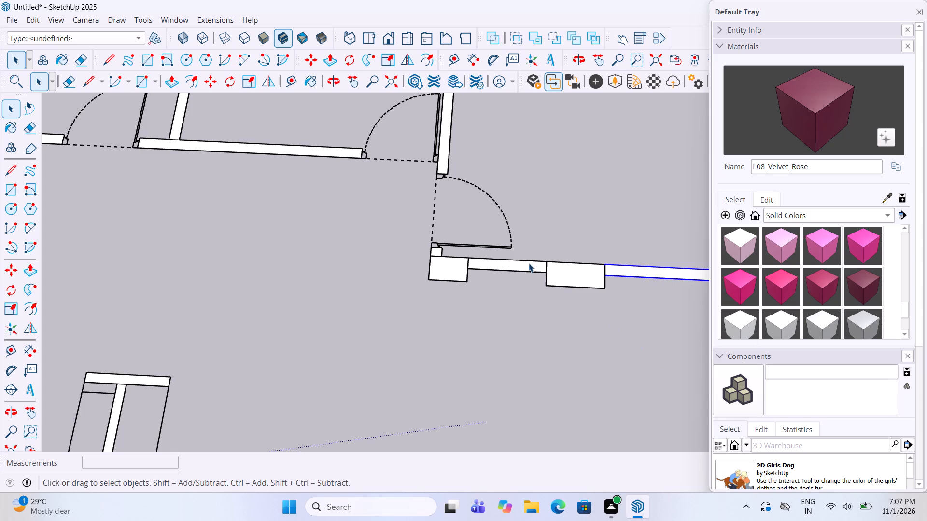
Make separate groups of the wall segment between the two columns, the column beside the bedroom door and the small wall stub at its jamb.
{"action": "left_click", "coordinate": [525, 261]}
{"action": "left_click", "coordinate": [525, 265]}
{"action": "right_click", "coordinate": [525, 265]}
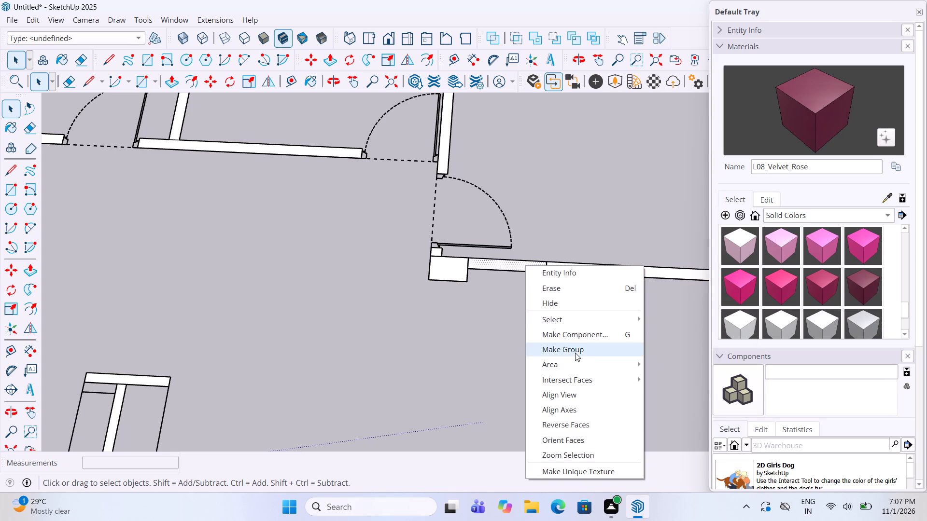
{"action": "left_click", "coordinate": [575, 353]}
{"action": "left_click", "coordinate": [438, 263]}
{"action": "right_click", "coordinate": [438, 263]}
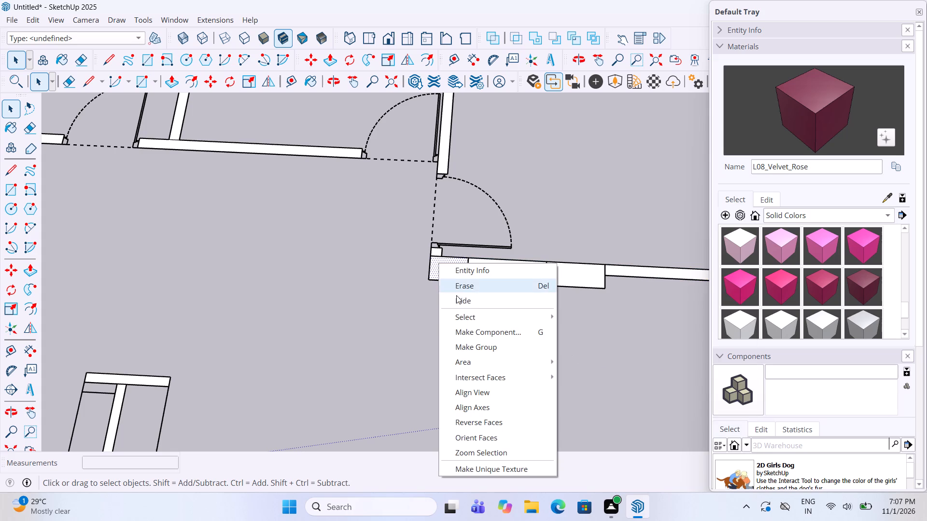
{"action": "left_click", "coordinate": [483, 352]}
{"action": "scroll", "coordinate": [444, 252], "scroll_direction": "up", "scroll_amount": 5}
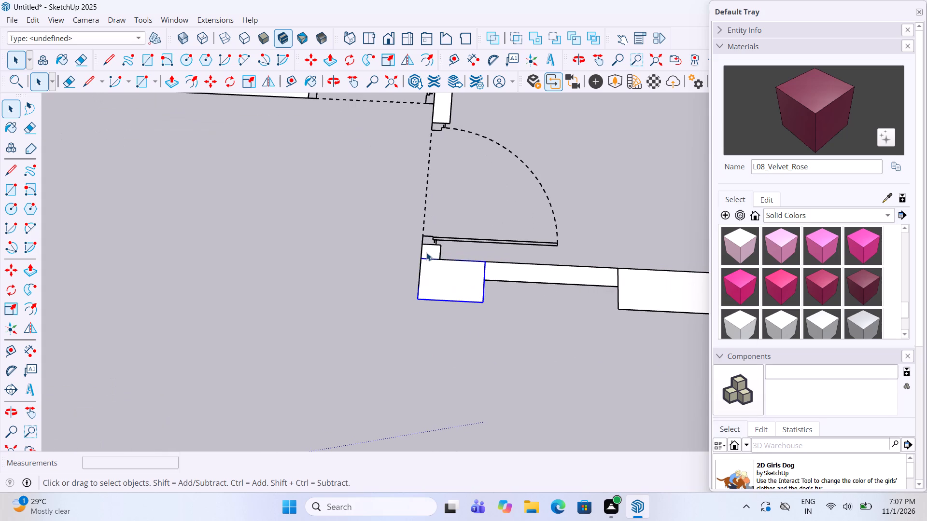
{"action": "left_click", "coordinate": [426, 252]}
{"action": "right_click", "coordinate": [426, 252]}
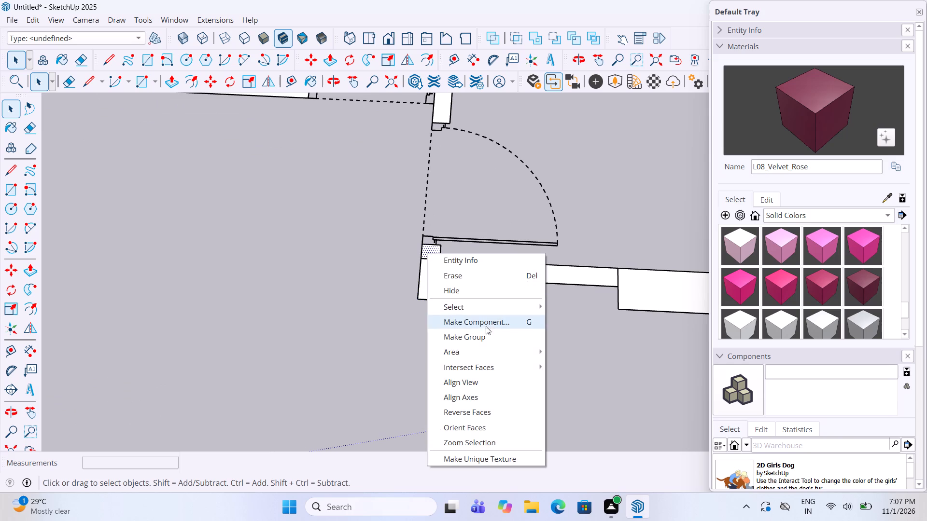
{"action": "left_click", "coordinate": [488, 342]}
Make separate groups of the long partition ending at that bedroom's door and the middle room's front partition between the two doors.
{"action": "scroll", "coordinate": [440, 372], "scroll_direction": "down", "scroll_amount": 18}
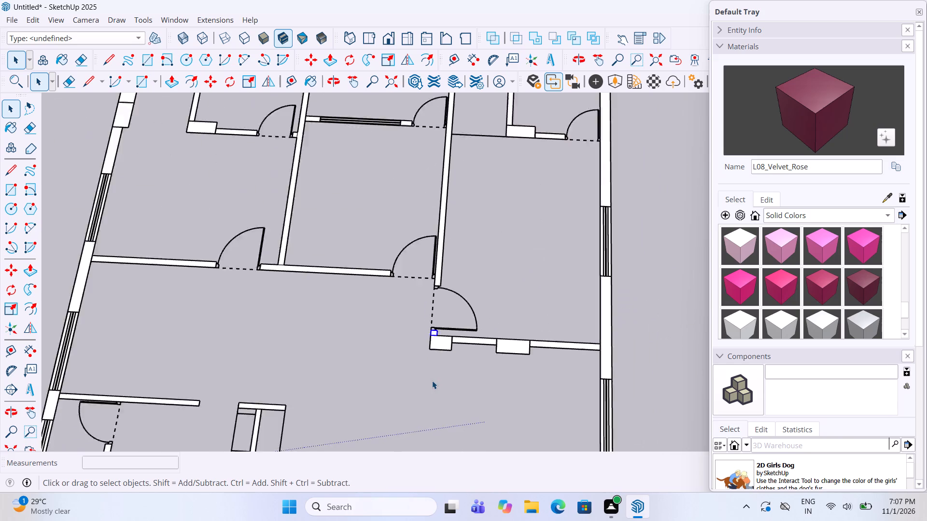
{"action": "scroll", "coordinate": [431, 318], "scroll_direction": "up", "scroll_amount": 11}
{"action": "left_click", "coordinate": [439, 302]}
{"action": "right_click", "coordinate": [439, 302]}
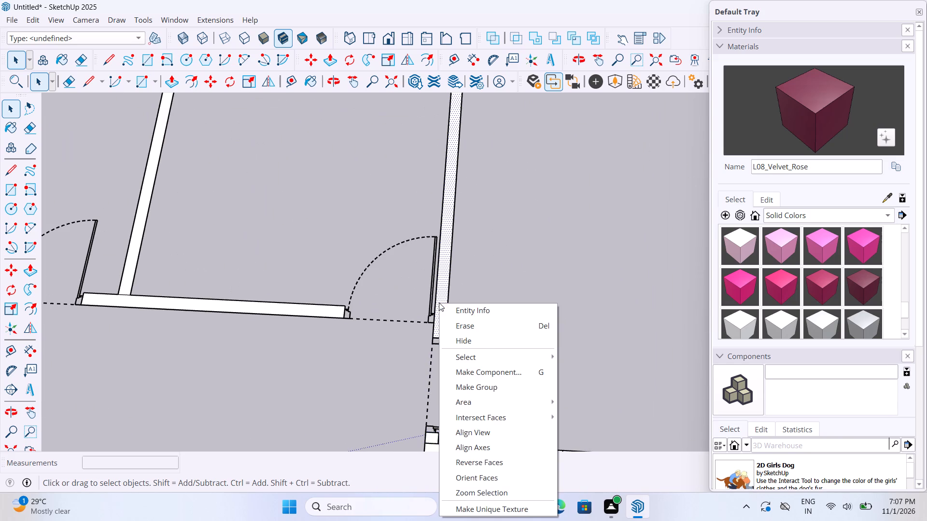
{"action": "left_click", "coordinate": [496, 387]}
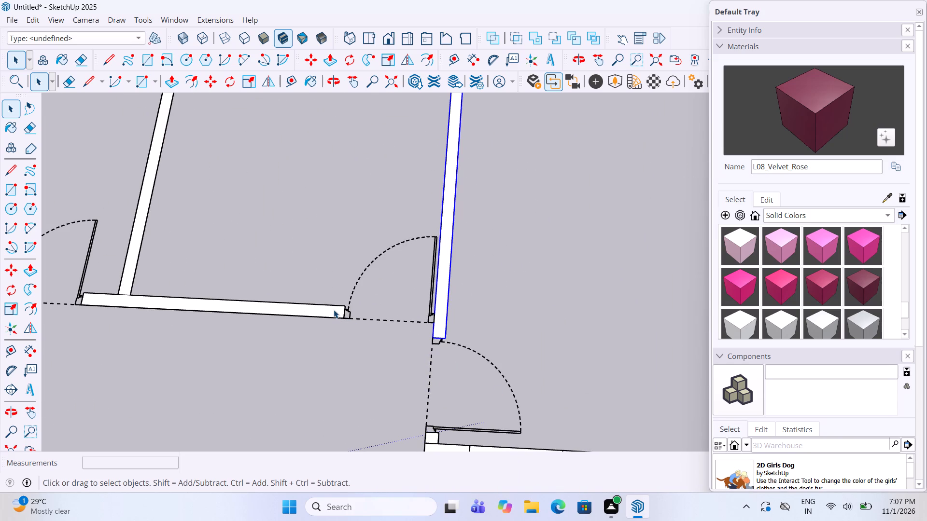
{"action": "left_click", "coordinate": [334, 310]}
{"action": "right_click", "coordinate": [334, 310]}
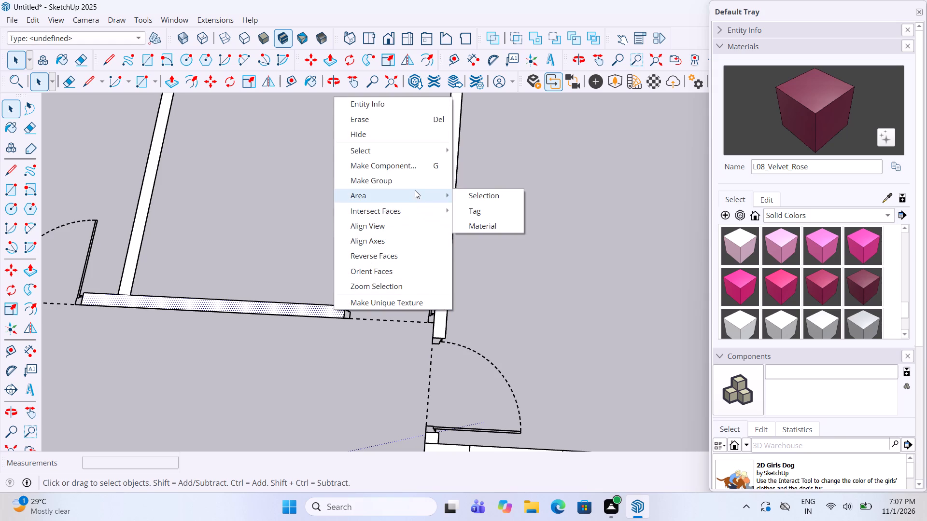
{"action": "left_click", "coordinate": [414, 183]}
Make separate groups of the other bedroom's front partition up to its door and the long partition dividing it from the middle room.
{"action": "scroll", "coordinate": [509, 301], "scroll_direction": "down", "scroll_amount": 6}
{"action": "scroll", "coordinate": [503, 346], "scroll_direction": "down", "scroll_amount": 6}
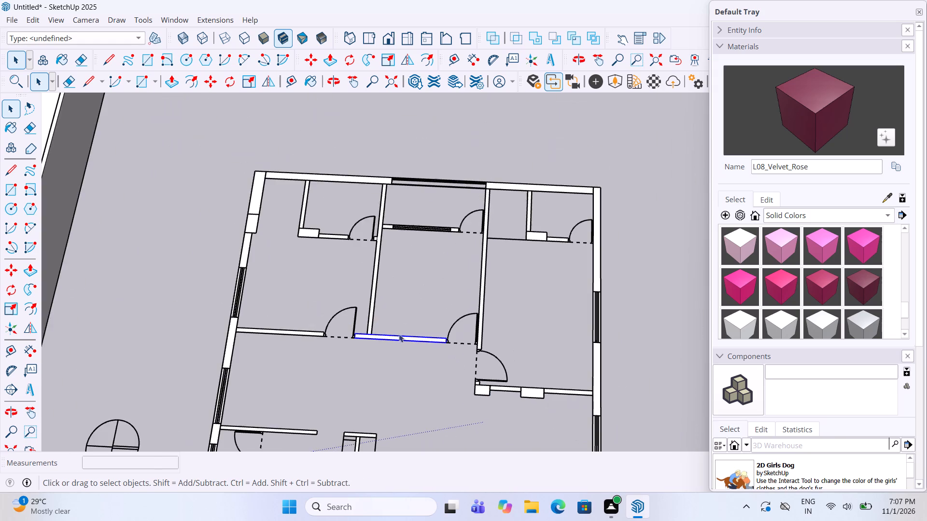
{"action": "scroll", "coordinate": [370, 309], "scroll_direction": "up", "scroll_amount": 6}
{"action": "left_click", "coordinate": [231, 351]}
{"action": "scroll", "coordinate": [242, 356], "scroll_direction": "up", "scroll_amount": 5}
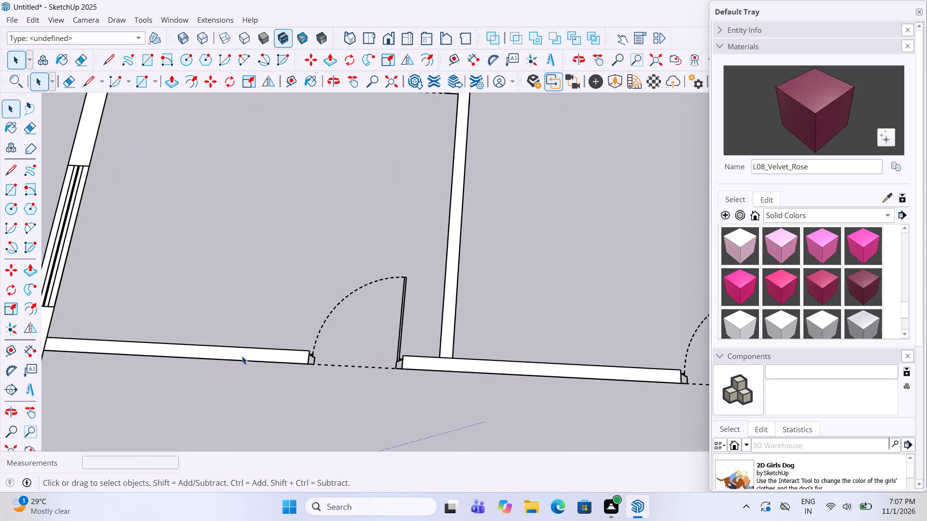
{"action": "left_click", "coordinate": [247, 354]}
{"action": "right_click", "coordinate": [247, 354]}
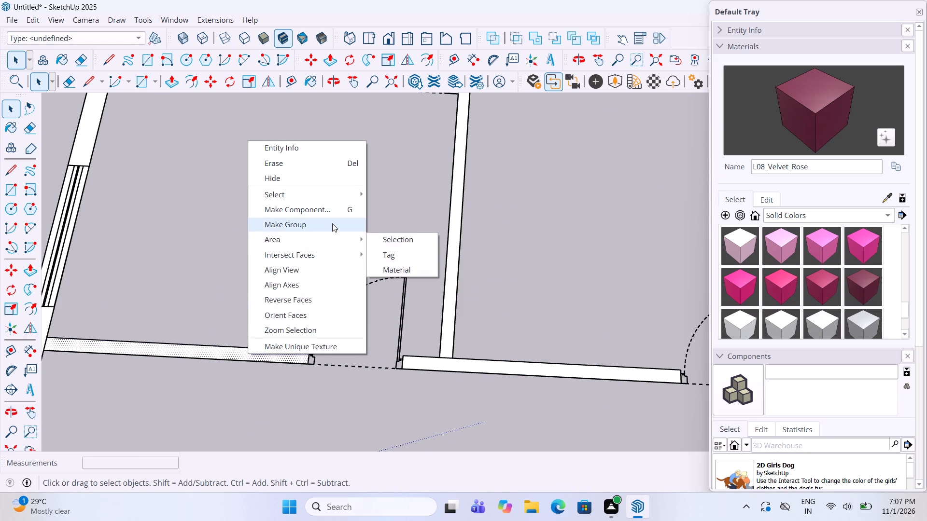
{"action": "left_click", "coordinate": [332, 223]}
{"action": "left_click", "coordinate": [450, 297]}
{"action": "right_click", "coordinate": [450, 297]}
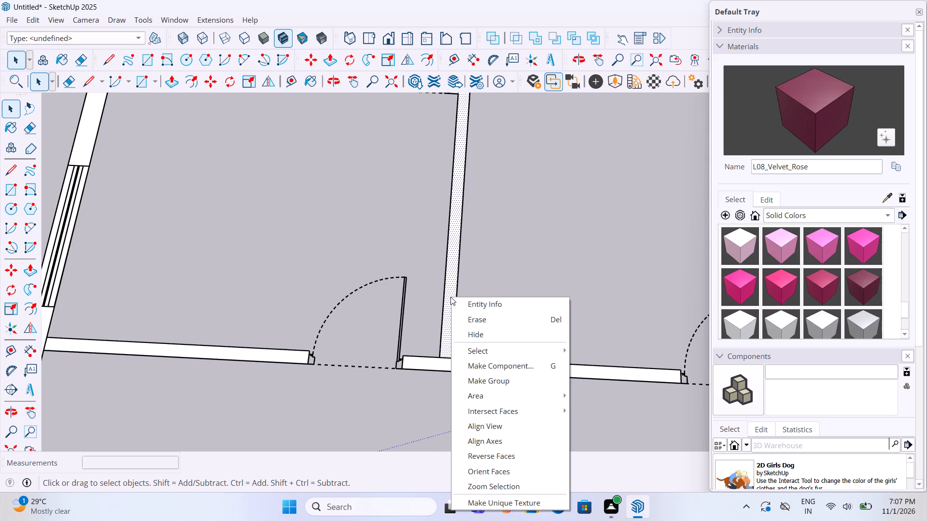
{"action": "left_click", "coordinate": [493, 380]}
{"action": "scroll", "coordinate": [440, 425], "scroll_direction": "down", "scroll_amount": 14}
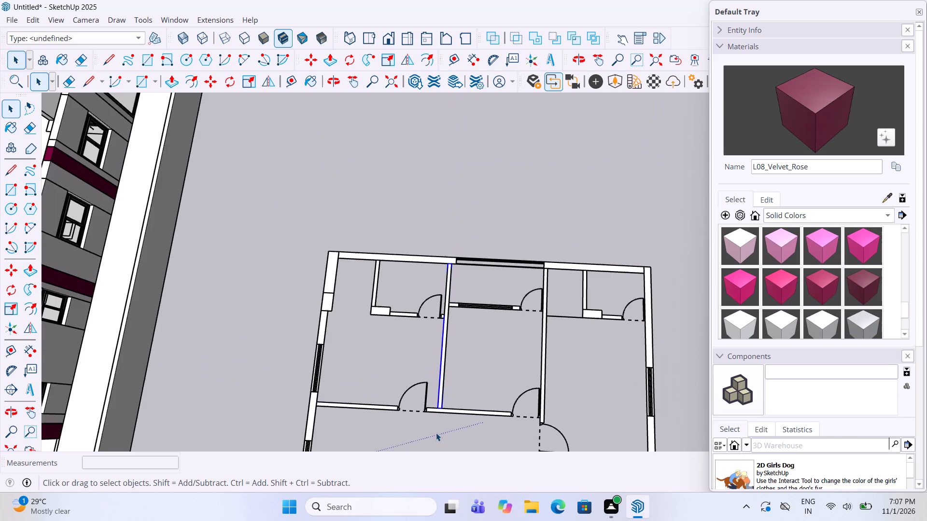
Make separate groups of the first corner bathroom's side partition and the column at its end.
{"action": "scroll", "coordinate": [367, 301], "scroll_direction": "up", "scroll_amount": 11}
{"action": "left_click", "coordinate": [380, 281]}
{"action": "right_click", "coordinate": [380, 281]}
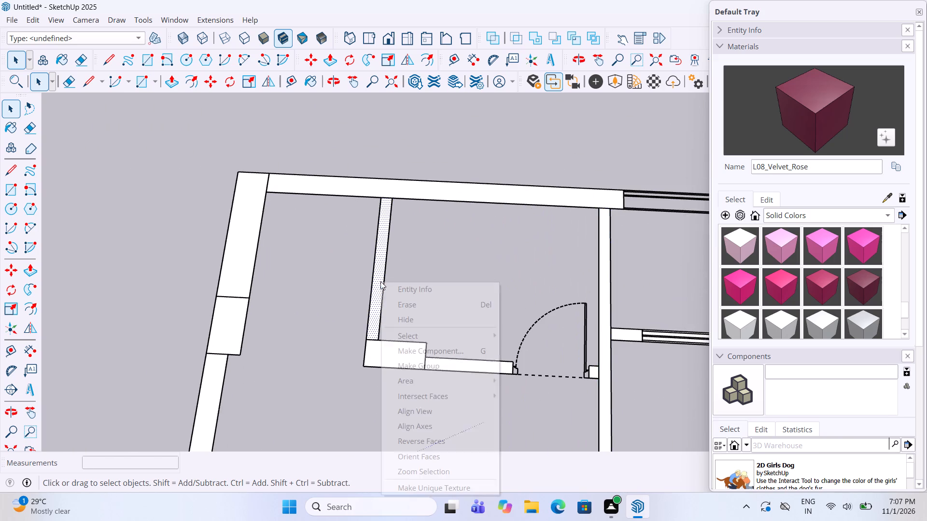
{"action": "left_click", "coordinate": [416, 362]}
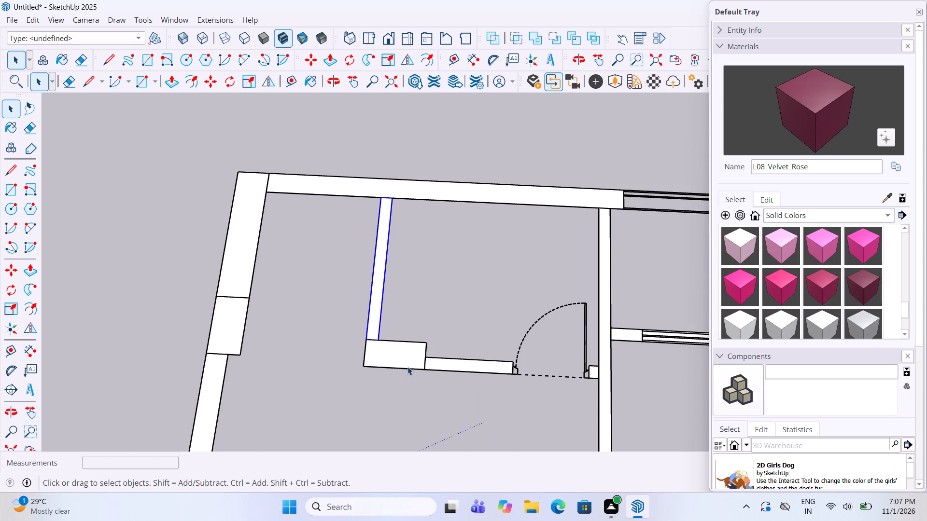
{"action": "left_click", "coordinate": [411, 345]}
{"action": "right_click", "coordinate": [411, 345]}
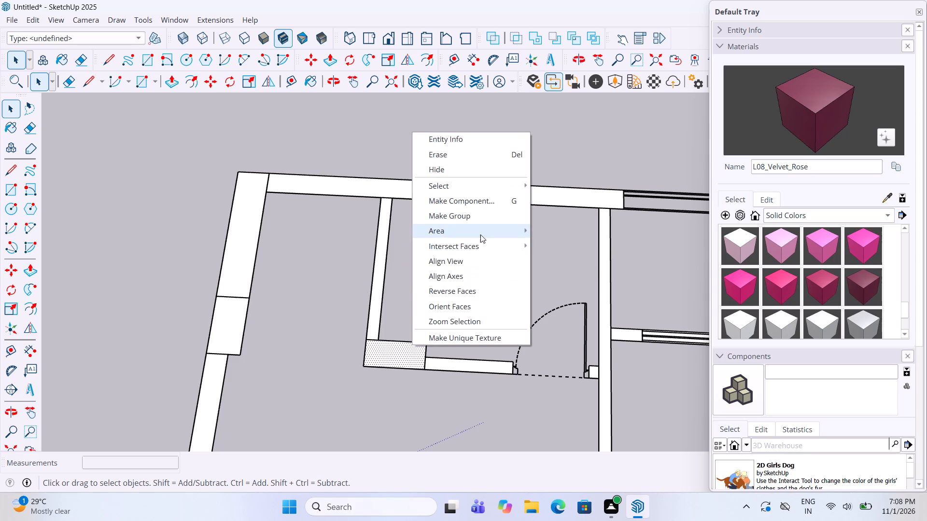
{"action": "left_click", "coordinate": [470, 221]}
Make separate groups of that bathroom's front wall segment between the column and door, and the small wall stub at the opposite jamb.
{"action": "left_click", "coordinate": [471, 364]}
{"action": "right_click", "coordinate": [471, 364]}
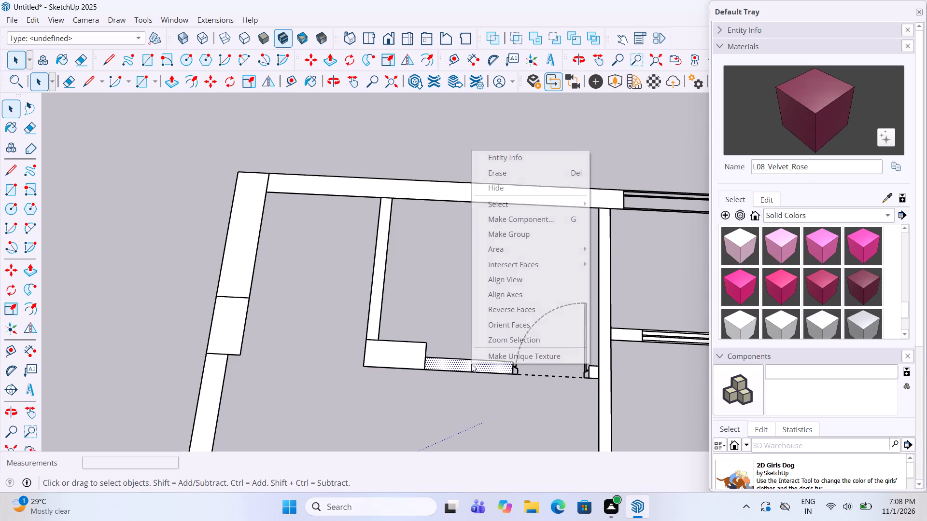
{"action": "left_click", "coordinate": [531, 235]}
{"action": "left_click", "coordinate": [593, 371]}
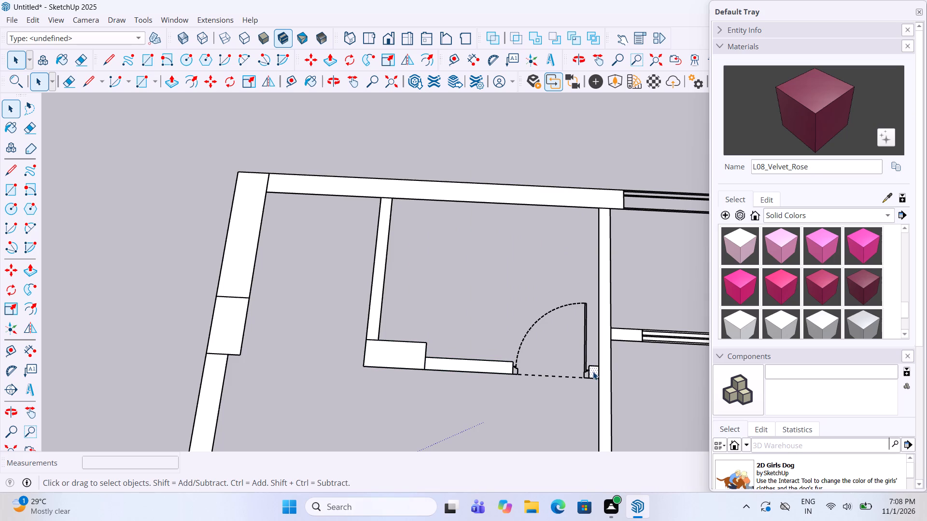
{"action": "right_click", "coordinate": [593, 371]}
{"action": "left_click", "coordinate": [623, 241]}
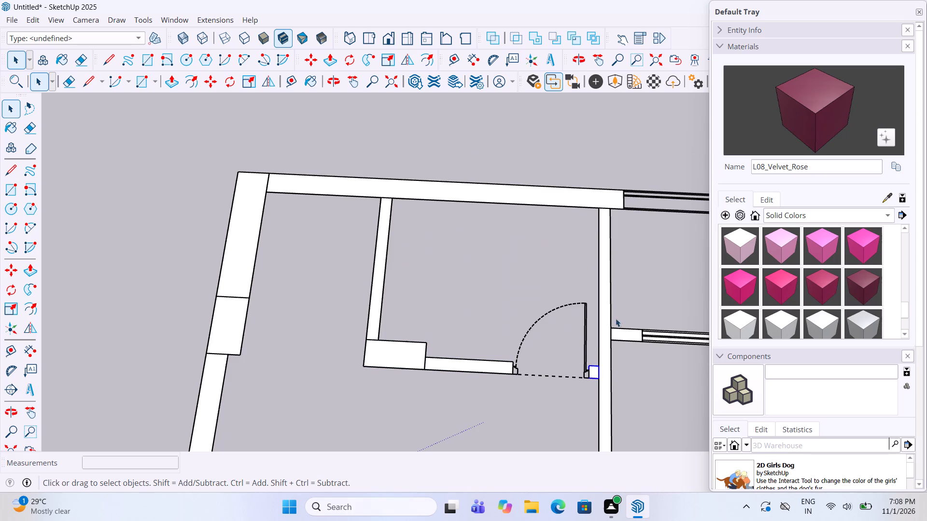
Make separate groups of the two short wall pieces flanking the interior window between the middle room and the space behind it.
{"action": "left_click", "coordinate": [607, 313]}
{"action": "left_click", "coordinate": [628, 333]}
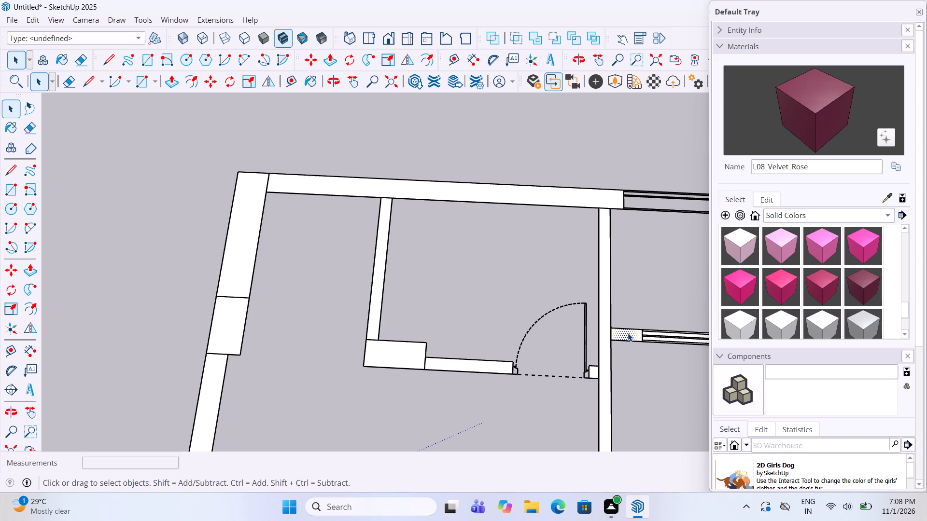
{"action": "right_click", "coordinate": [628, 333]}
{"action": "left_click", "coordinate": [685, 207]}
{"action": "scroll", "coordinate": [380, 354], "scroll_direction": "down", "scroll_amount": 12}
{"action": "scroll", "coordinate": [520, 364], "scroll_direction": "up", "scroll_amount": 15}
{"action": "left_click", "coordinate": [533, 352]}
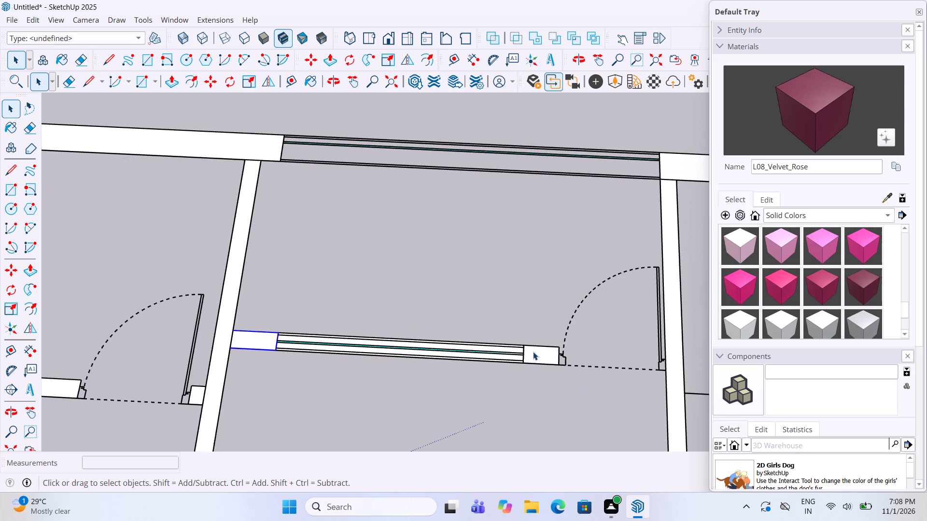
{"action": "right_click", "coordinate": [533, 352]}
{"action": "left_click", "coordinate": [568, 231]}
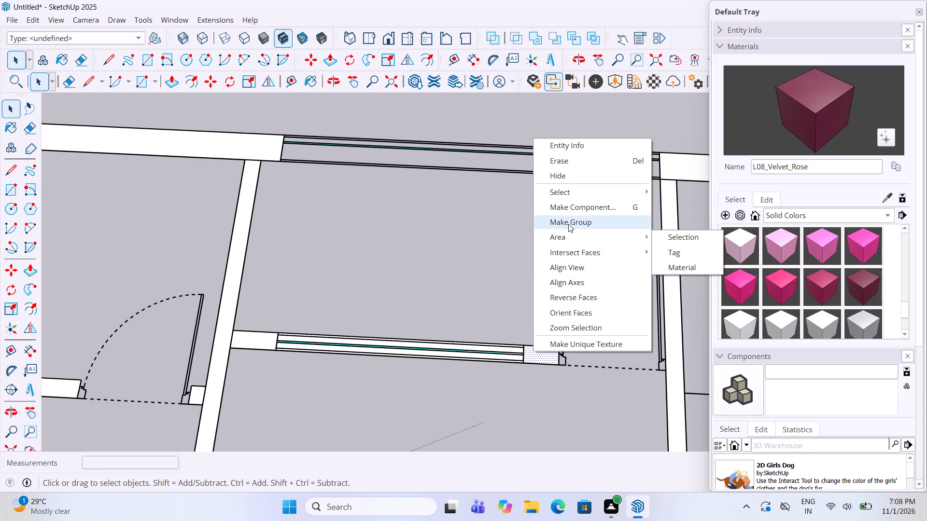
{"action": "left_click", "coordinate": [568, 222]}
Make a group of the interior window strip between those two short wall pieces.
{"action": "left_click", "coordinate": [473, 355]}
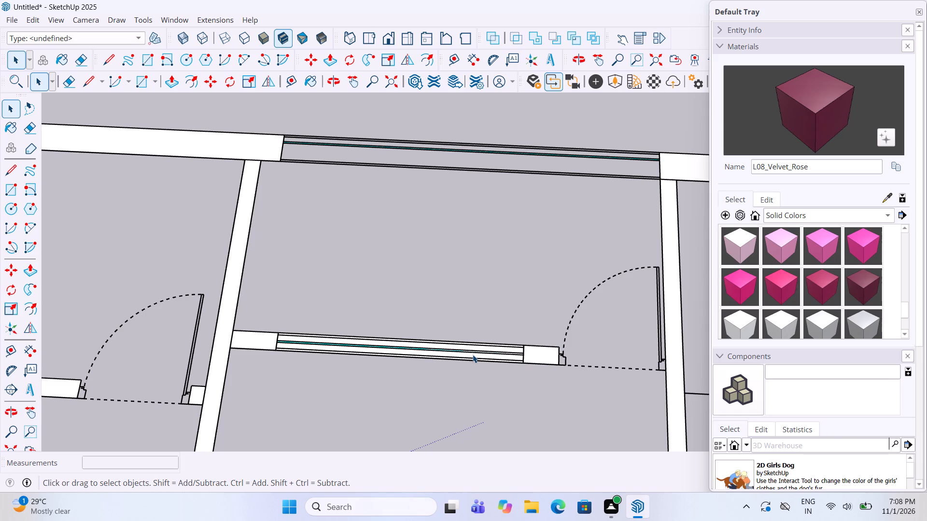
{"action": "left_click", "coordinate": [473, 351]}
{"action": "scroll", "coordinate": [473, 351], "scroll_direction": "up", "scroll_amount": 4}
{"action": "left_click", "coordinate": [473, 343]}
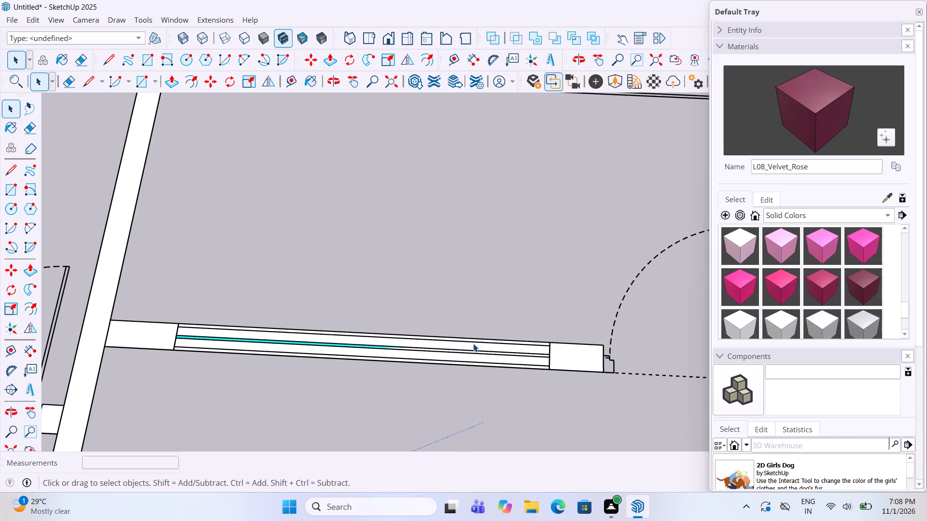
{"action": "left_click", "coordinate": [477, 347]}
{"action": "right_click", "coordinate": [477, 347]}
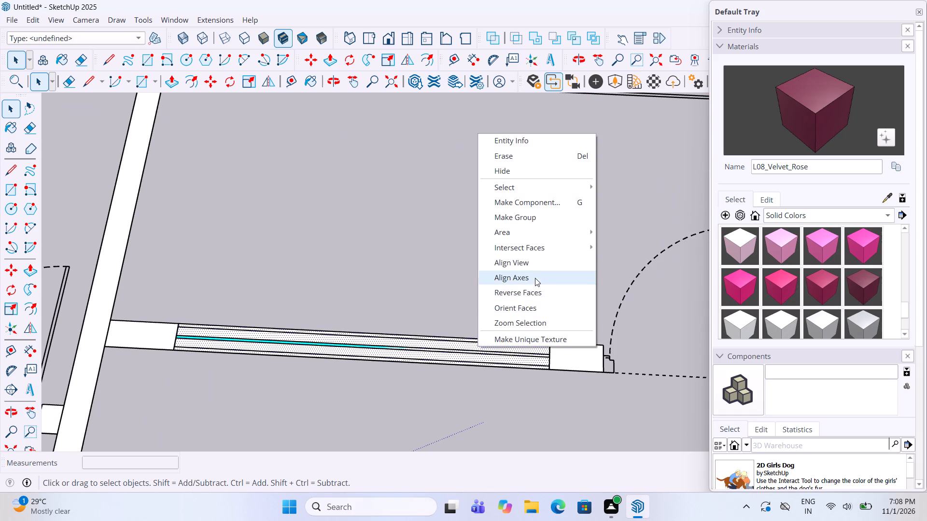
{"action": "left_click", "coordinate": [533, 217]}
Make separate groups of the opposite corner bathroom's side partition, its column and the front wall segment up to the door.
{"action": "scroll", "coordinate": [410, 335], "scroll_direction": "down", "scroll_amount": 10}
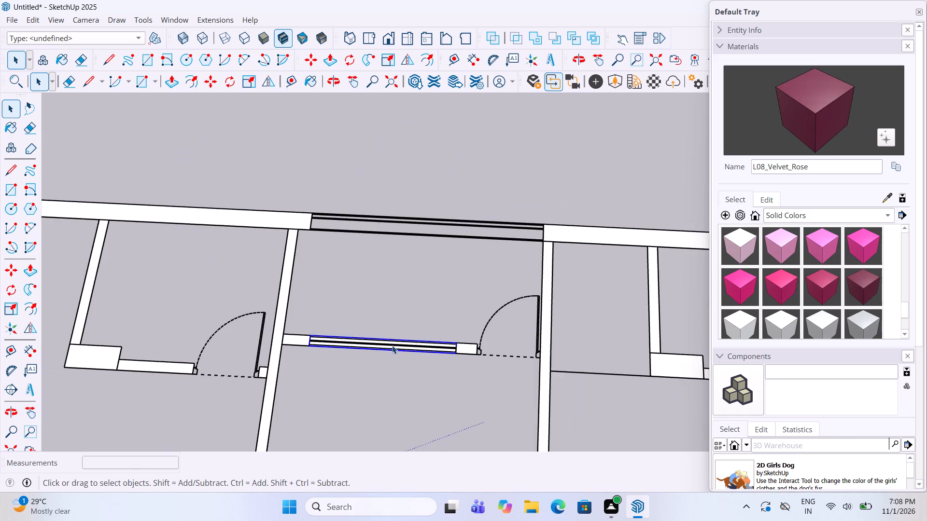
{"action": "scroll", "coordinate": [392, 345], "scroll_direction": "down", "scroll_amount": 6}
{"action": "scroll", "coordinate": [583, 341], "scroll_direction": "up", "scroll_amount": 5}
{"action": "scroll", "coordinate": [543, 344], "scroll_direction": "up", "scroll_amount": 3}
{"action": "left_click", "coordinate": [508, 314]}
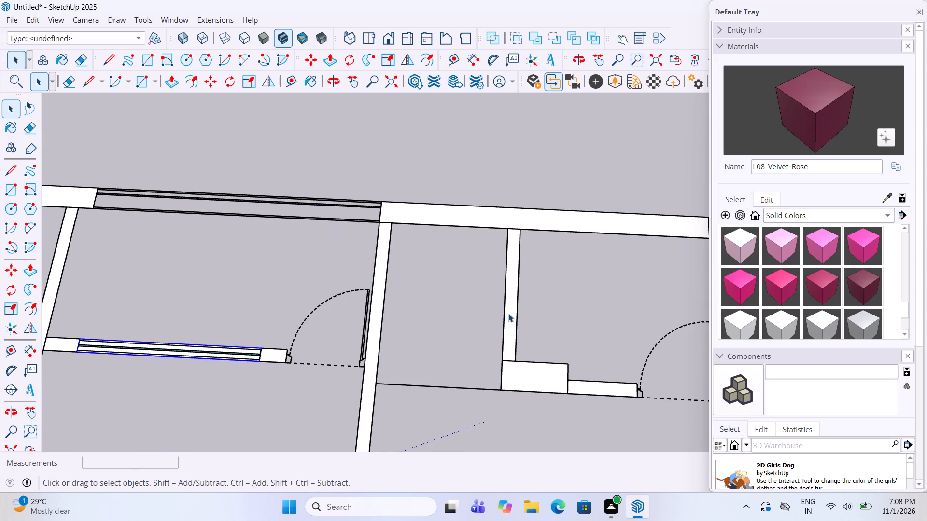
{"action": "right_click", "coordinate": [507, 314]}
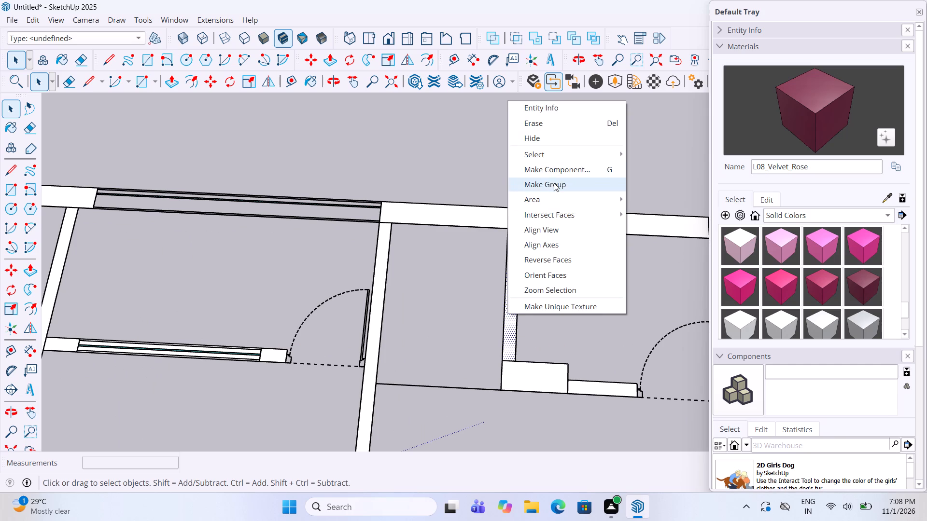
{"action": "left_click", "coordinate": [554, 183]}
{"action": "left_click", "coordinate": [533, 379]}
{"action": "right_click", "coordinate": [533, 379]}
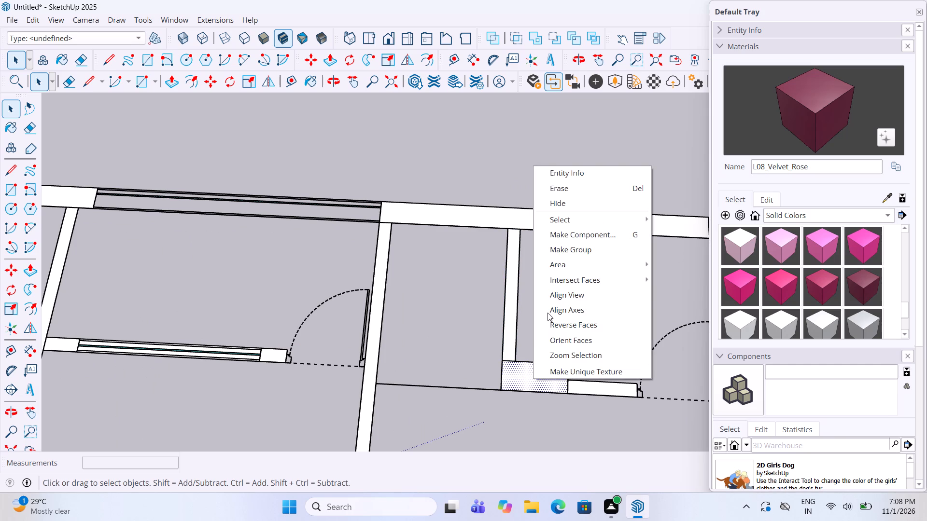
{"action": "left_click", "coordinate": [569, 250]}
{"action": "left_click", "coordinate": [589, 390]}
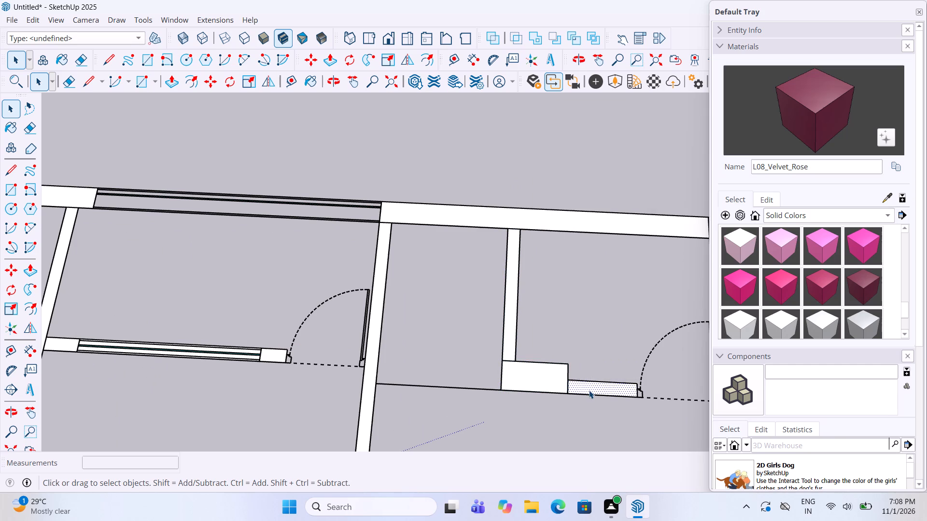
{"action": "right_click", "coordinate": [589, 390]}
{"action": "left_click", "coordinate": [631, 256]}
Check the walls around that bathroom and whether the long partition beside the middle room is grouped.
{"action": "scroll", "coordinate": [386, 346], "scroll_direction": "down", "scroll_amount": 6}
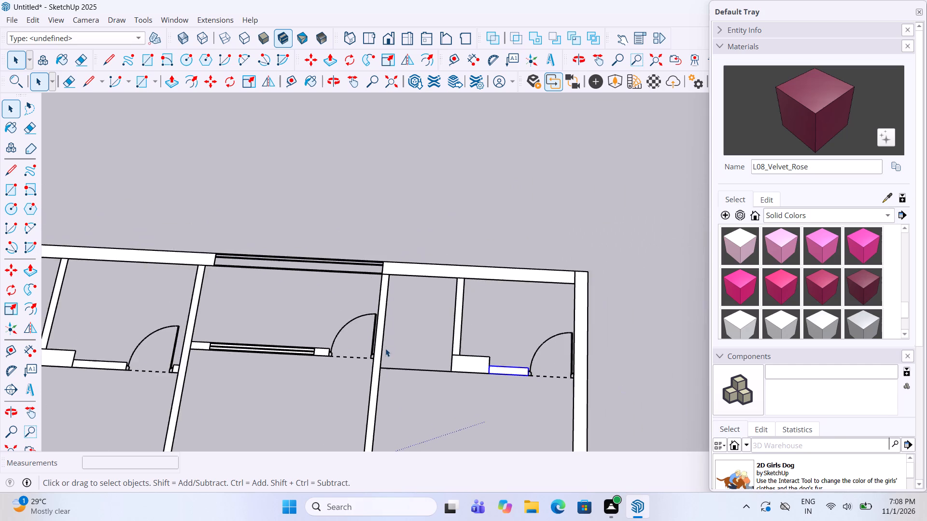
{"action": "scroll", "coordinate": [385, 348], "scroll_direction": "down", "scroll_amount": 4}
{"action": "scroll", "coordinate": [466, 377], "scroll_direction": "up", "scroll_amount": 9}
{"action": "key", "text": "space"}
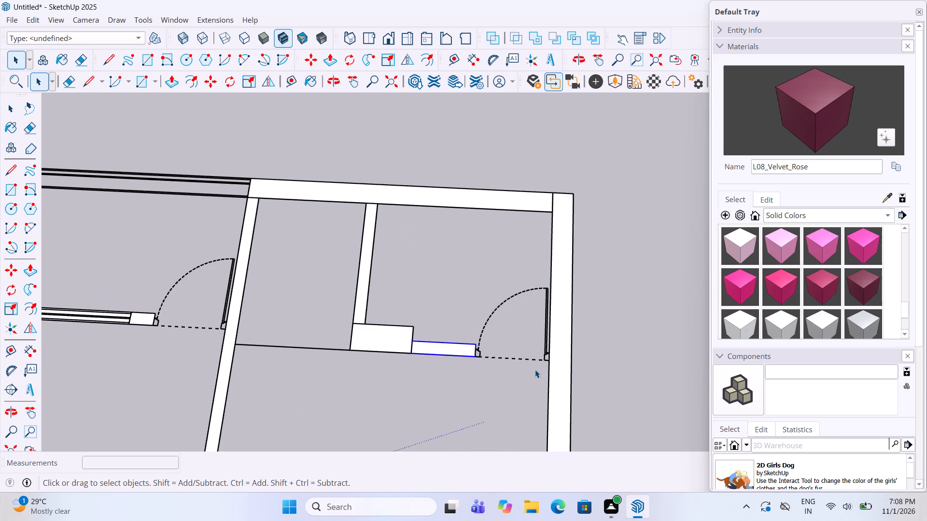
{"action": "scroll", "coordinate": [535, 339], "scroll_direction": "down", "scroll_amount": 6}
{"action": "left_click", "coordinate": [349, 375]}
{"action": "key", "text": "space"}
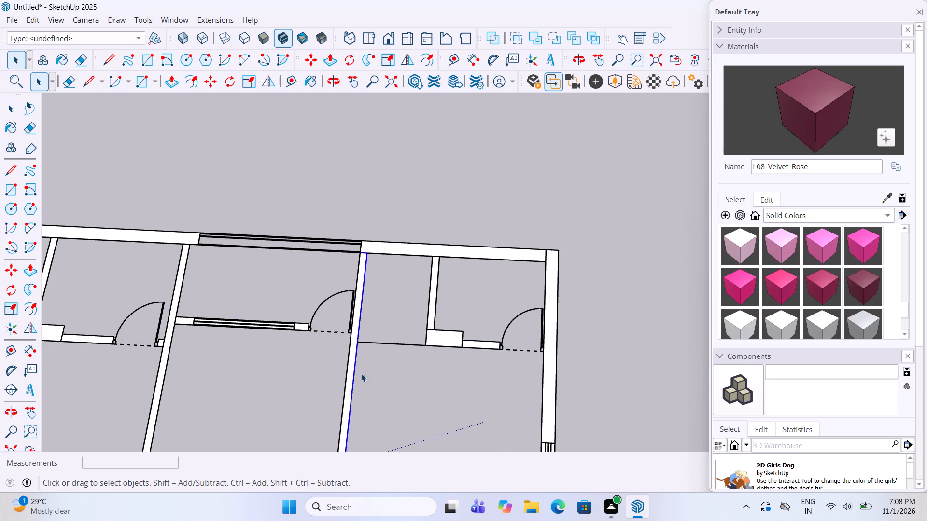
{"action": "scroll", "coordinate": [461, 313], "scroll_direction": "down", "scroll_amount": 6}
{"action": "left_click", "coordinate": [530, 240]}
On the adjacent furnished plan, trace a rectangle about 4' 11" by 9" over the bathroom's outer wall from the building corner to the window.
{"action": "scroll", "coordinate": [490, 242], "scroll_direction": "down", "scroll_amount": 5}
{"action": "scroll", "coordinate": [320, 274], "scroll_direction": "down", "scroll_amount": 6}
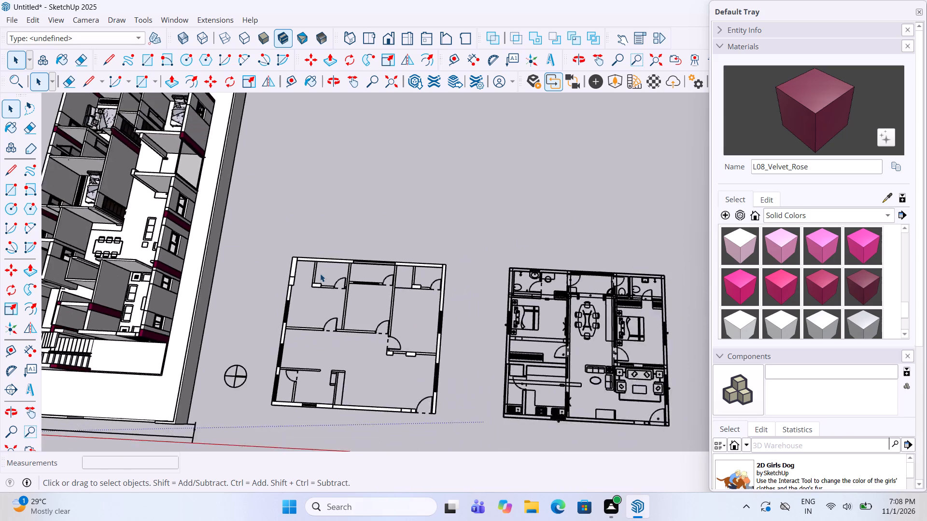
{"action": "scroll", "coordinate": [320, 274], "scroll_direction": "down", "scroll_amount": 6}
{"action": "scroll", "coordinate": [560, 322], "scroll_direction": "up", "scroll_amount": 4}
{"action": "scroll", "coordinate": [383, 237], "scroll_direction": "up", "scroll_amount": 6}
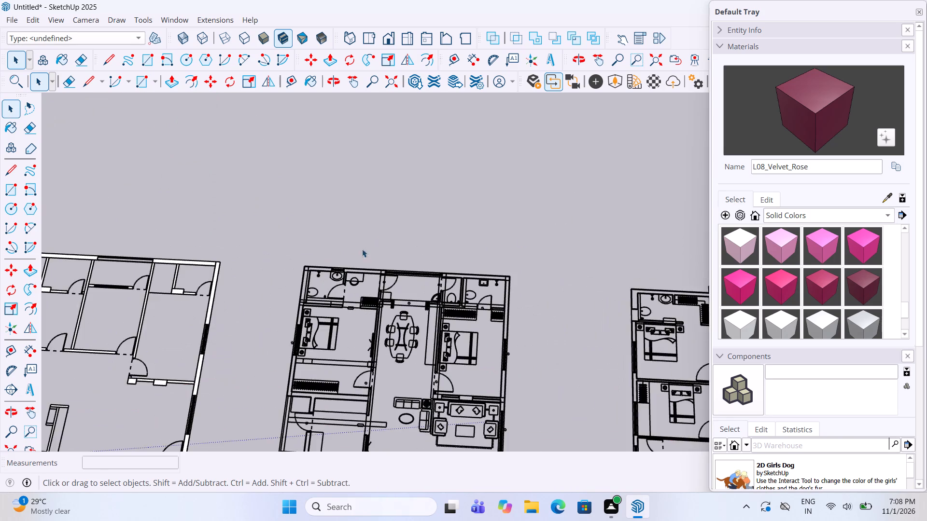
{"action": "scroll", "coordinate": [315, 263], "scroll_direction": "up", "scroll_amount": 18}
{"action": "left_click", "coordinate": [11, 192]}
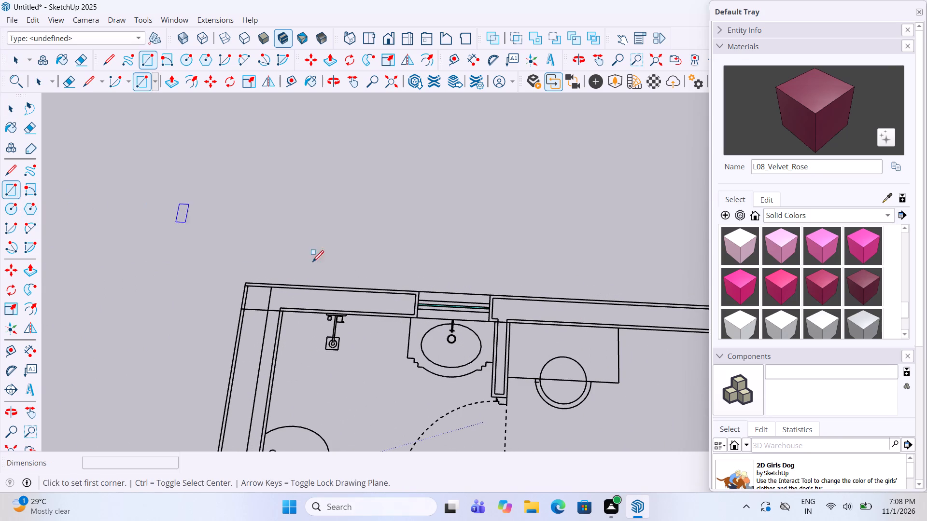
{"action": "left_click", "coordinate": [417, 321]}
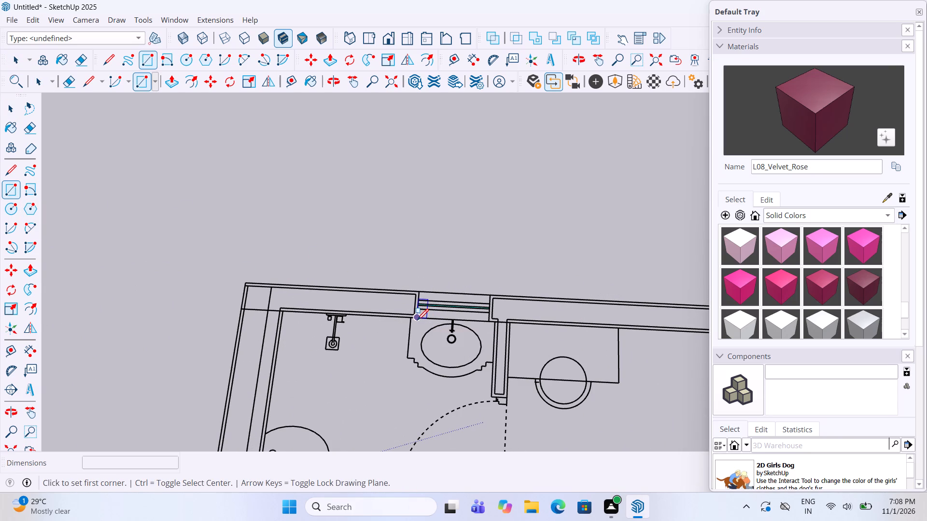
{"action": "left_click", "coordinate": [245, 281]}
Trace a 10' 5" by 10" rectangle over the kitchen's outer wall from the building corner to the sink window.
{"action": "scroll", "coordinate": [496, 213], "scroll_direction": "down", "scroll_amount": 14}
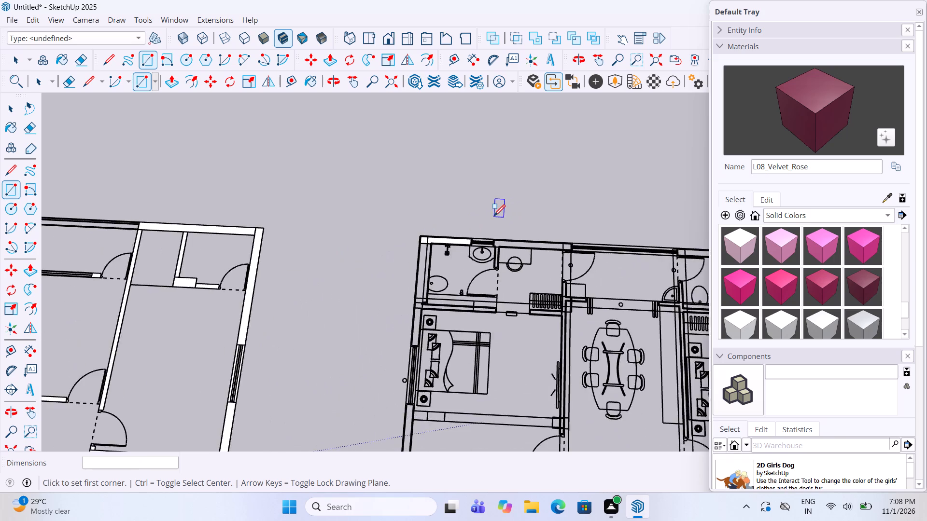
{"action": "scroll", "coordinate": [494, 221], "scroll_direction": "down", "scroll_amount": 6}
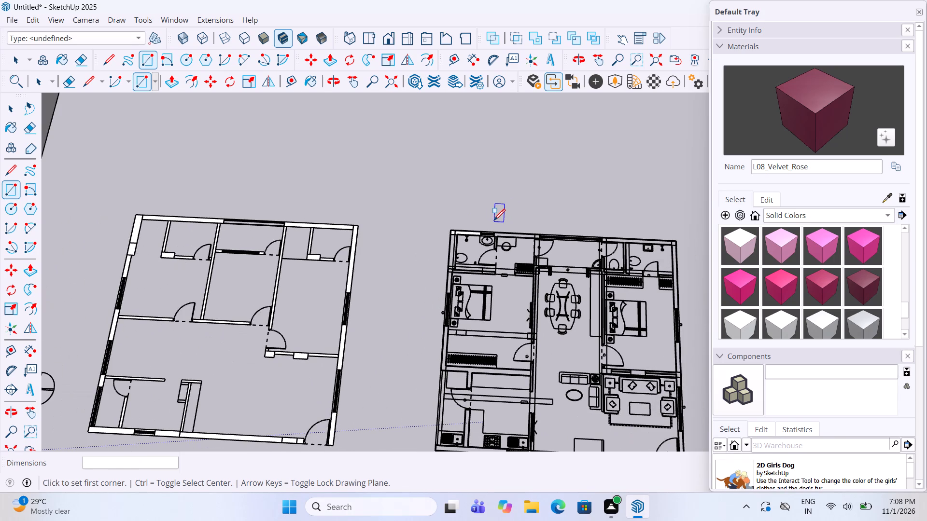
{"action": "scroll", "coordinate": [494, 221], "scroll_direction": "down", "scroll_amount": 4}
{"action": "scroll", "coordinate": [470, 375], "scroll_direction": "up", "scroll_amount": 5}
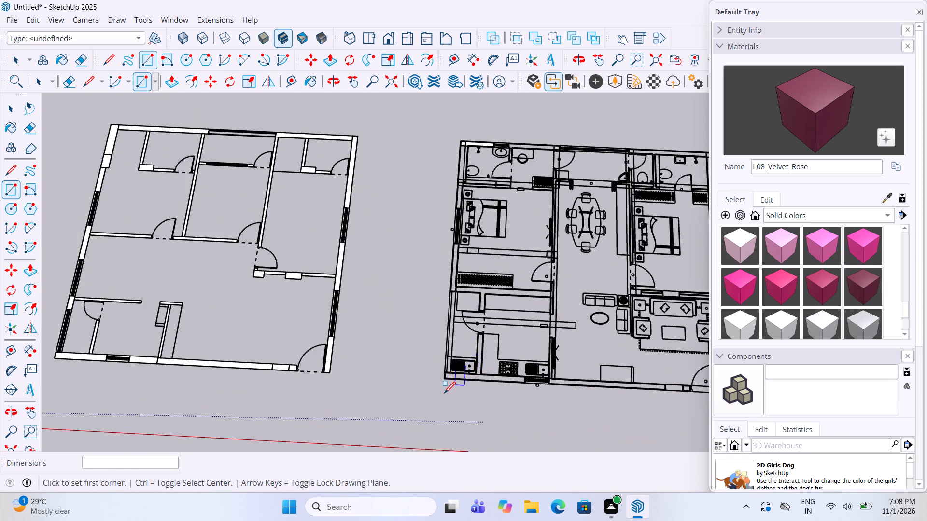
{"action": "scroll", "coordinate": [444, 394], "scroll_direction": "up", "scroll_amount": 10}
{"action": "scroll", "coordinate": [664, 362], "scroll_direction": "up", "scroll_amount": 5}
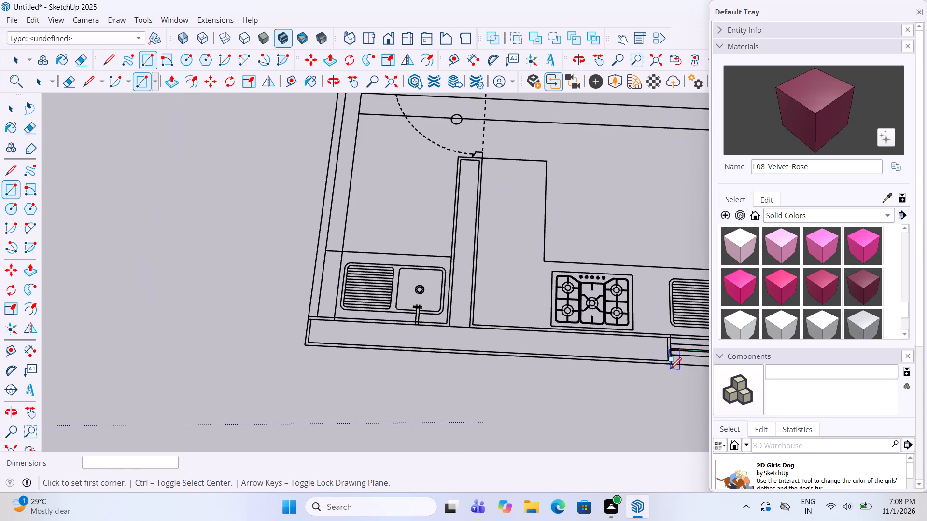
{"action": "left_click", "coordinate": [673, 368]}
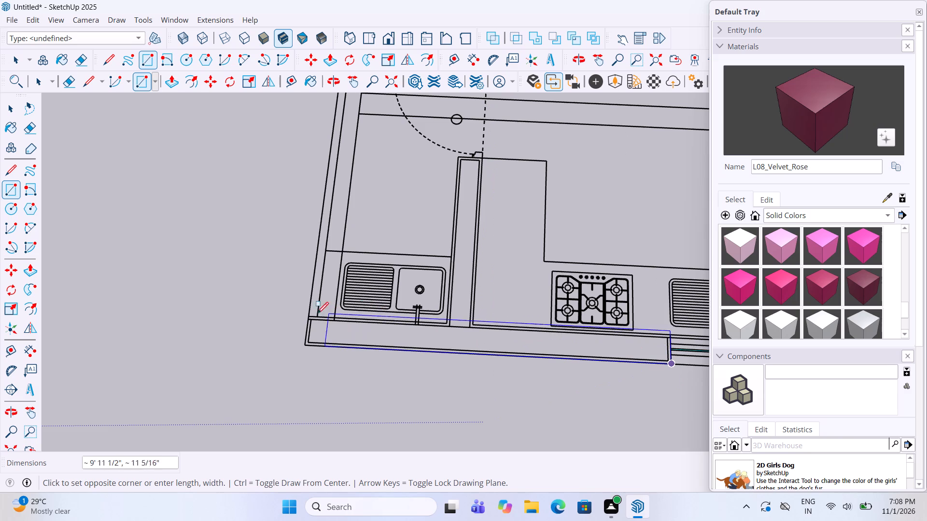
{"action": "left_click", "coordinate": [306, 316]}
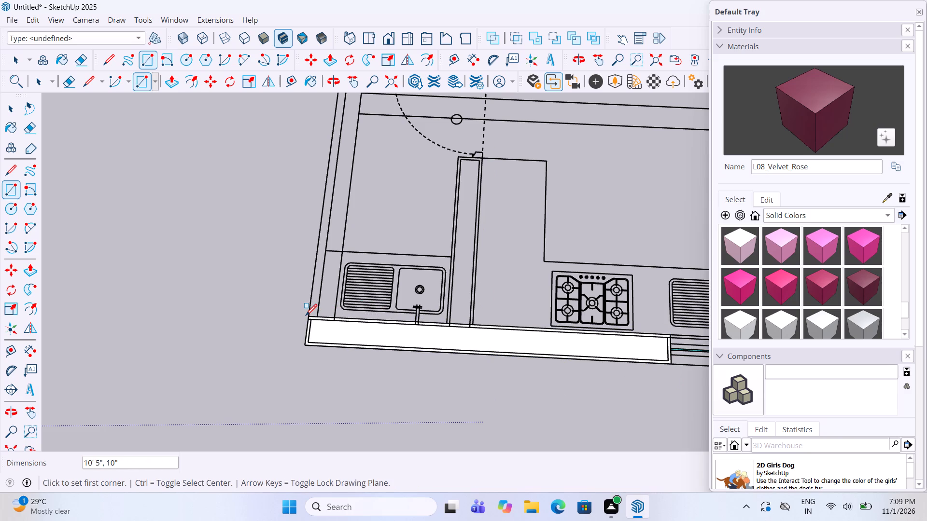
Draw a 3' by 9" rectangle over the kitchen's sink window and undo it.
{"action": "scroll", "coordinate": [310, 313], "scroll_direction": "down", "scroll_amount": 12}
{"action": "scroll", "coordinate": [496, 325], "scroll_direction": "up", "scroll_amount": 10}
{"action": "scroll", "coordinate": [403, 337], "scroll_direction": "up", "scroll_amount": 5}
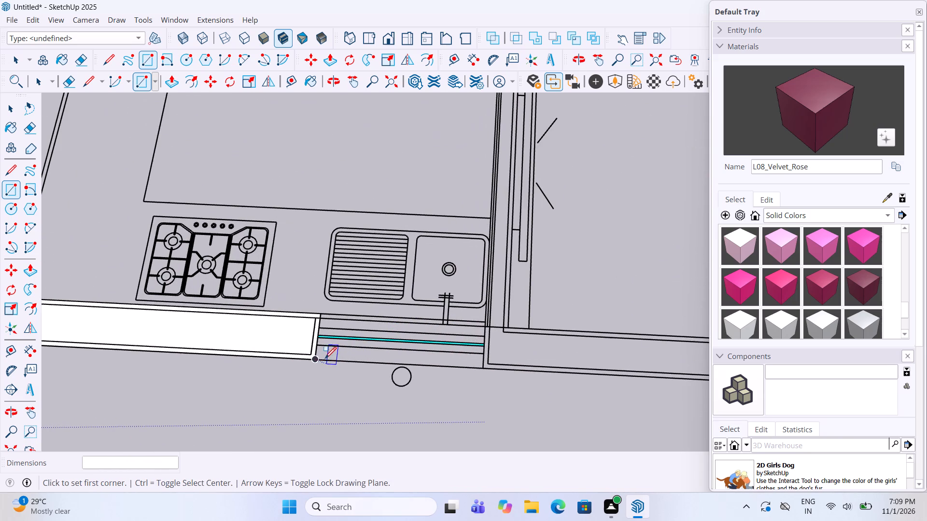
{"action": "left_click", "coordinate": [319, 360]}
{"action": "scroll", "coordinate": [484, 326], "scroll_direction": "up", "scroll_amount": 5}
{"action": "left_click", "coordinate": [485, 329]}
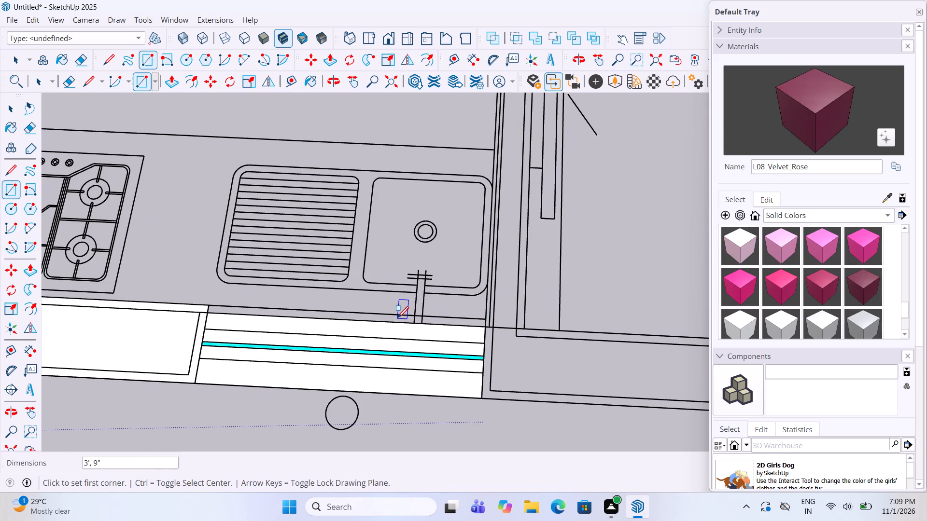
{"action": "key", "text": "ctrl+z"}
Trace the kitchen's sink window with a rectangle from its inner far corner to the outer corner beside the traced wall.
{"action": "left_click", "coordinate": [482, 319]}
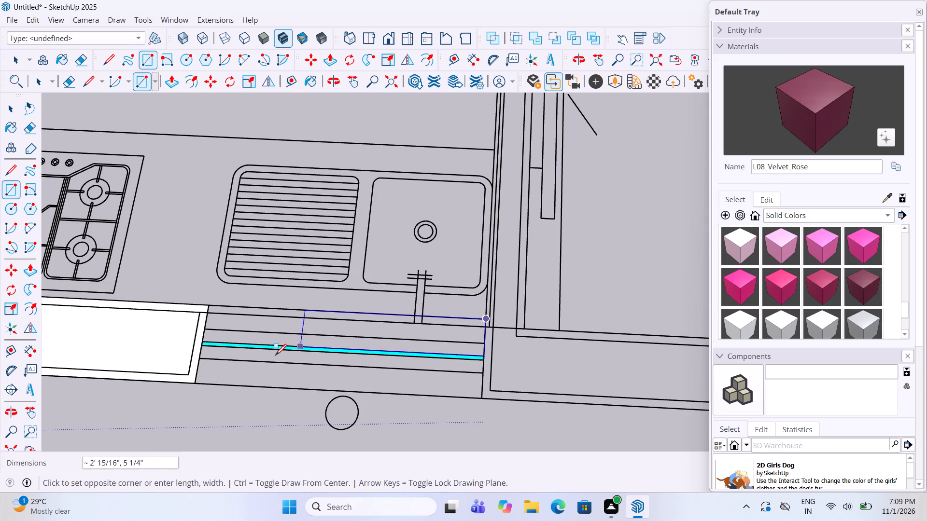
{"action": "left_click", "coordinate": [196, 380]}
{"action": "scroll", "coordinate": [195, 378], "scroll_direction": "down", "scroll_amount": 6}
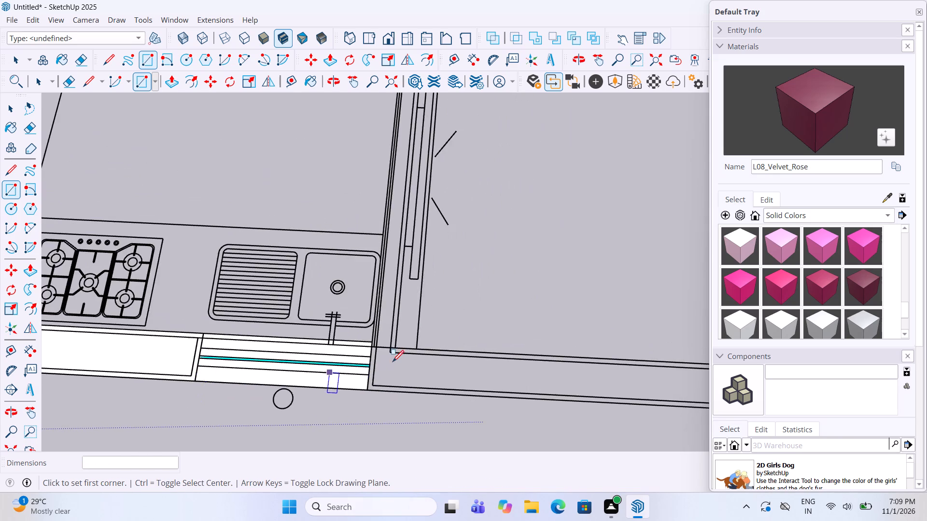
Trace a 15' by 9" rectangle over the living room's outer wall from the kitchen's sink window to the wall's far end.
{"action": "scroll", "coordinate": [393, 363], "scroll_direction": "up", "scroll_amount": 4}
{"action": "scroll", "coordinate": [365, 400], "scroll_direction": "up", "scroll_amount": 2}
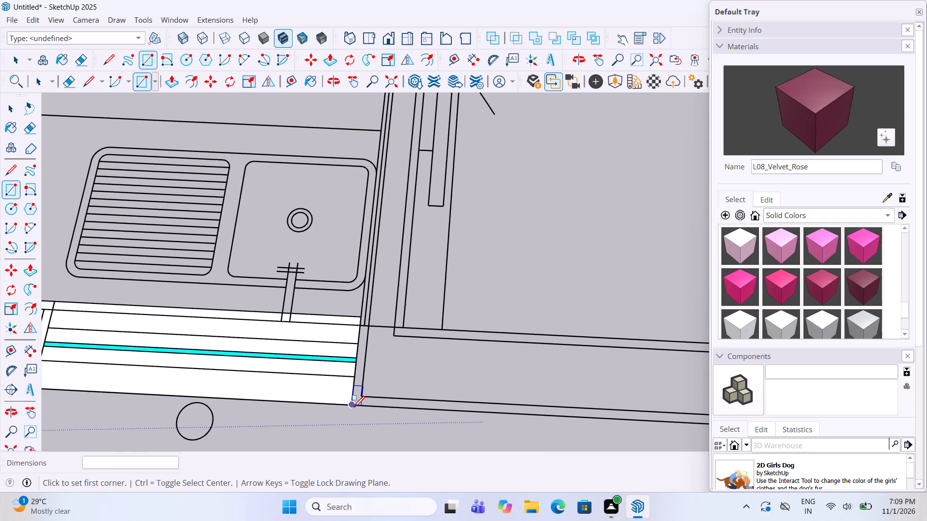
{"action": "left_click", "coordinate": [354, 406]}
{"action": "scroll", "coordinate": [345, 374], "scroll_direction": "down", "scroll_amount": 5}
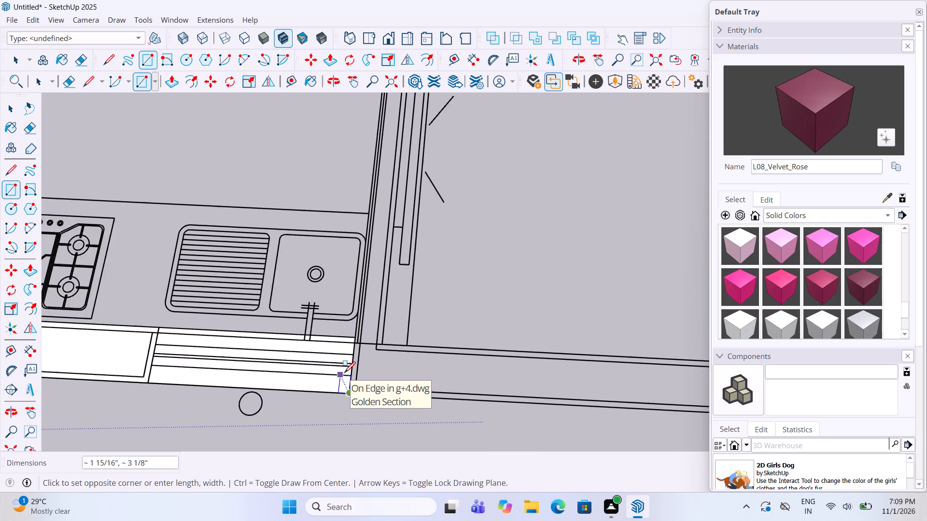
{"action": "scroll", "coordinate": [344, 374], "scroll_direction": "down", "scroll_amount": 17}
{"action": "scroll", "coordinate": [593, 381], "scroll_direction": "up", "scroll_amount": 2}
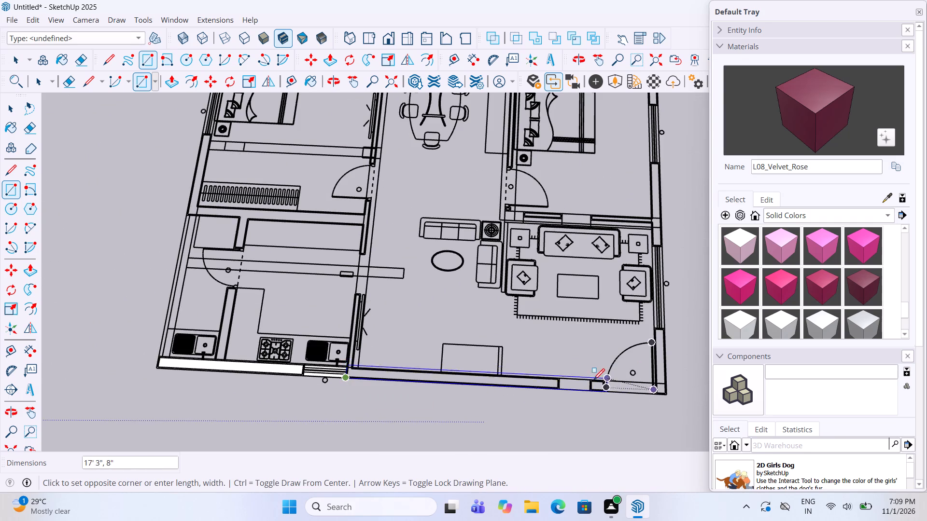
{"action": "scroll", "coordinate": [593, 381], "scroll_direction": "up", "scroll_amount": 3}
{"action": "scroll", "coordinate": [547, 381], "scroll_direction": "up", "scroll_amount": 10}
{"action": "left_click", "coordinate": [520, 369]}
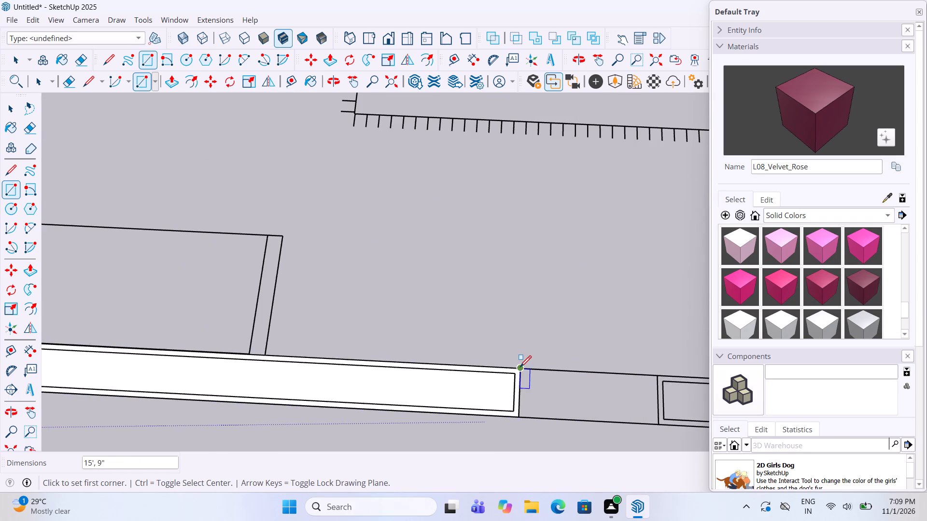
Trace a rectangle about 2' long over the gap between the living room's outer wall and the small pier beside the entrance door.
{"action": "scroll", "coordinate": [520, 368], "scroll_direction": "down", "scroll_amount": 11}
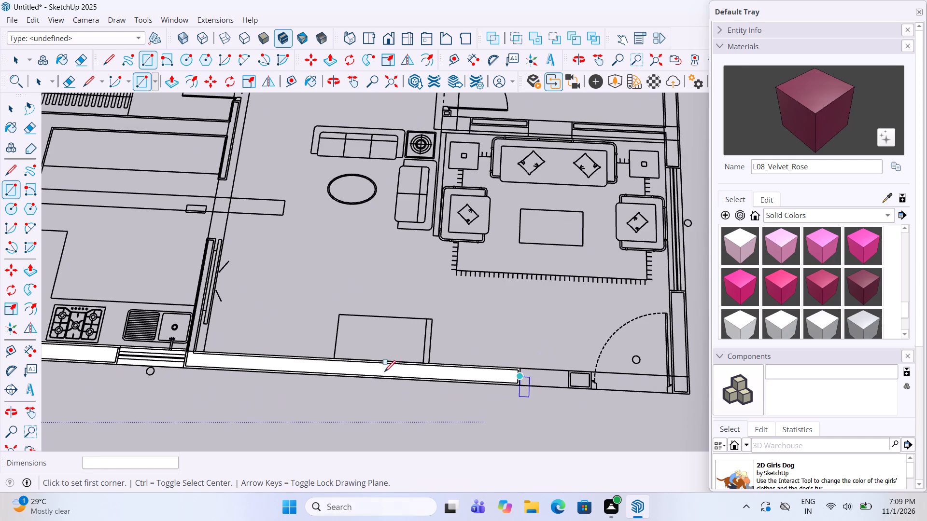
{"action": "scroll", "coordinate": [154, 334], "scroll_direction": "up", "scroll_amount": 10}
{"action": "scroll", "coordinate": [240, 346], "scroll_direction": "up", "scroll_amount": 5}
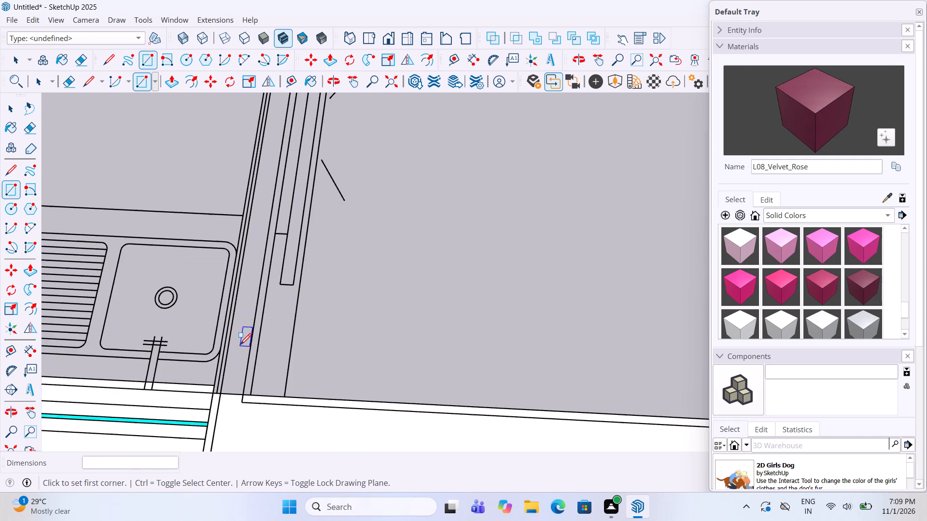
{"action": "scroll", "coordinate": [246, 381], "scroll_direction": "down", "scroll_amount": 6}
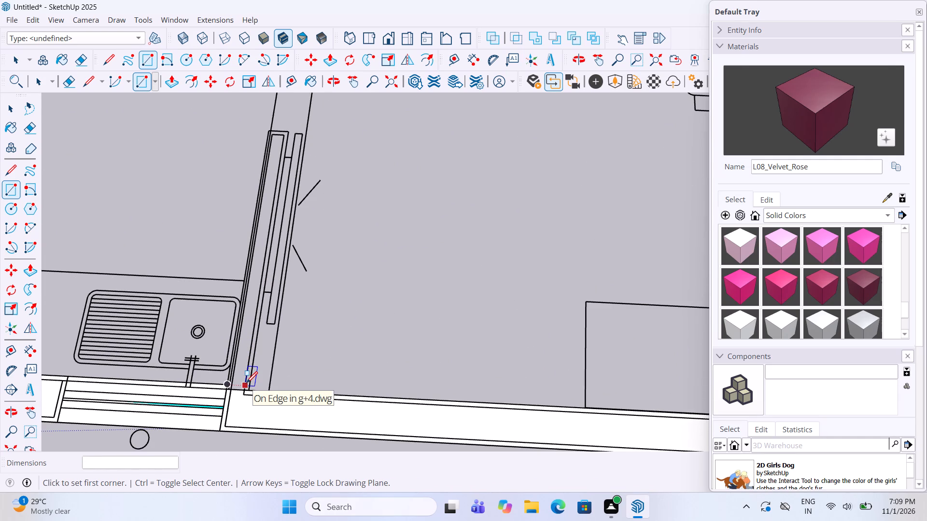
{"action": "scroll", "coordinate": [318, 389], "scroll_direction": "down", "scroll_amount": 6}
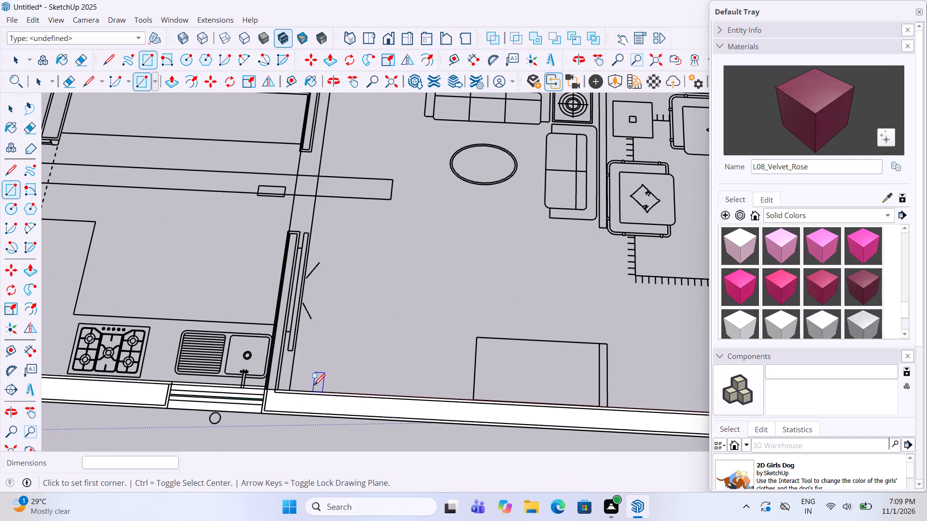
{"action": "scroll", "coordinate": [311, 385], "scroll_direction": "down", "scroll_amount": 11}
{"action": "scroll", "coordinate": [516, 387], "scroll_direction": "up", "scroll_amount": 5}
{"action": "scroll", "coordinate": [437, 428], "scroll_direction": "up", "scroll_amount": 6}
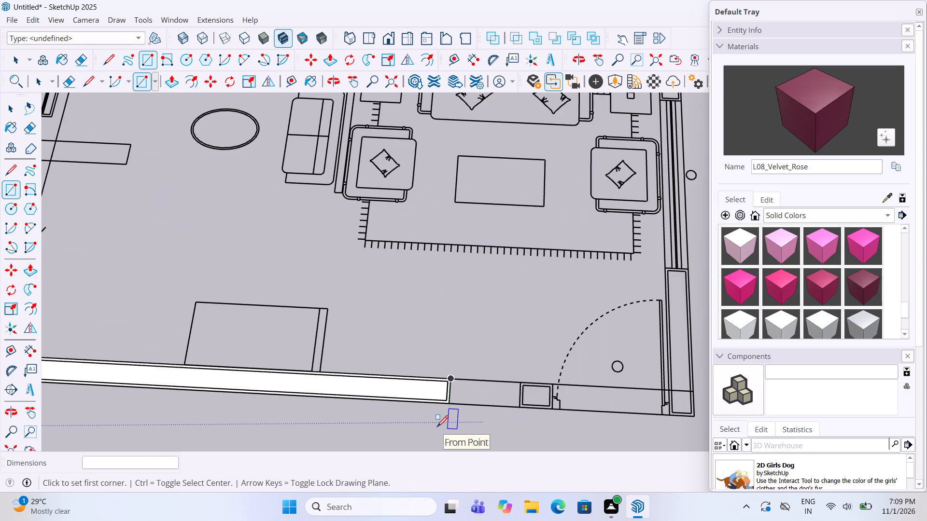
{"action": "scroll", "coordinate": [437, 428], "scroll_direction": "up", "scroll_amount": 4}
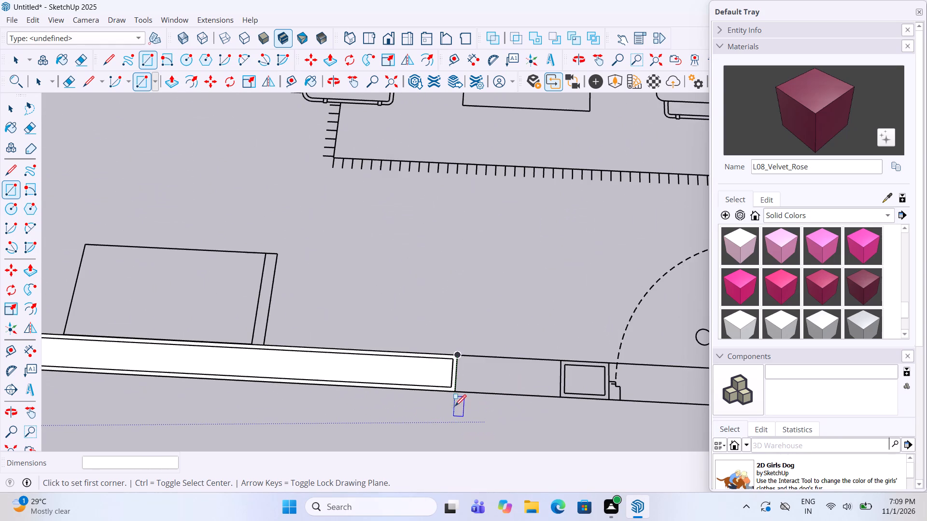
{"action": "left_click", "coordinate": [457, 391]}
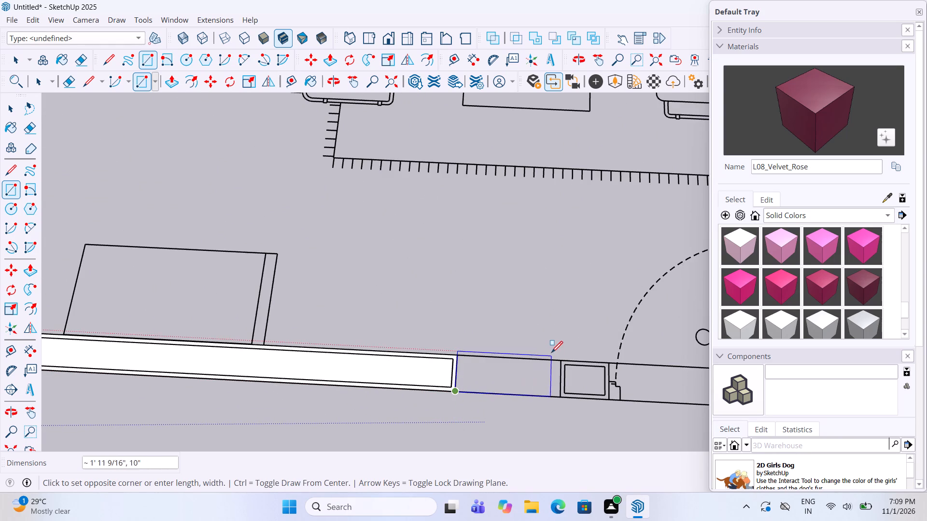
{"action": "left_click", "coordinate": [559, 359]}
Trace a 1' by 9" rectangle over the small pier between the gap and the entrance door.
{"action": "left_click", "coordinate": [558, 396]}
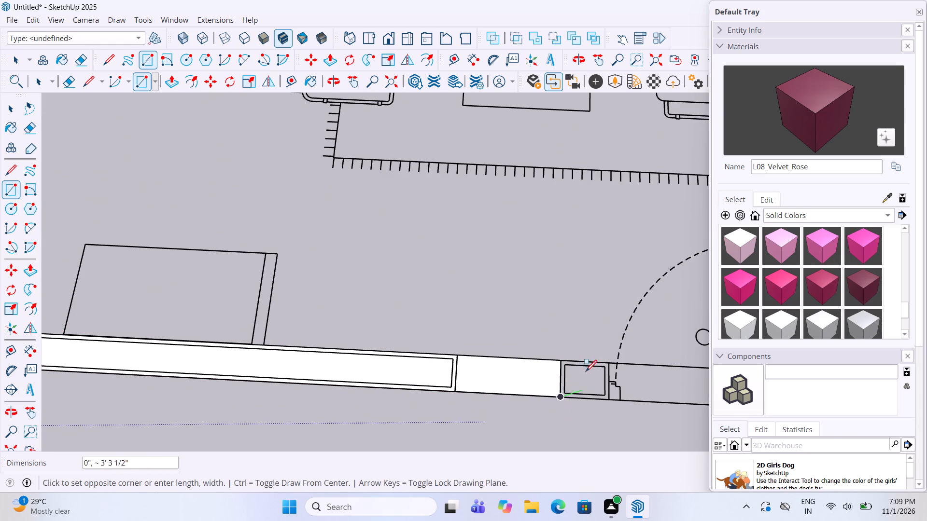
{"action": "scroll", "coordinate": [604, 374], "scroll_direction": "up", "scroll_amount": 5}
{"action": "left_click", "coordinate": [613, 357]}
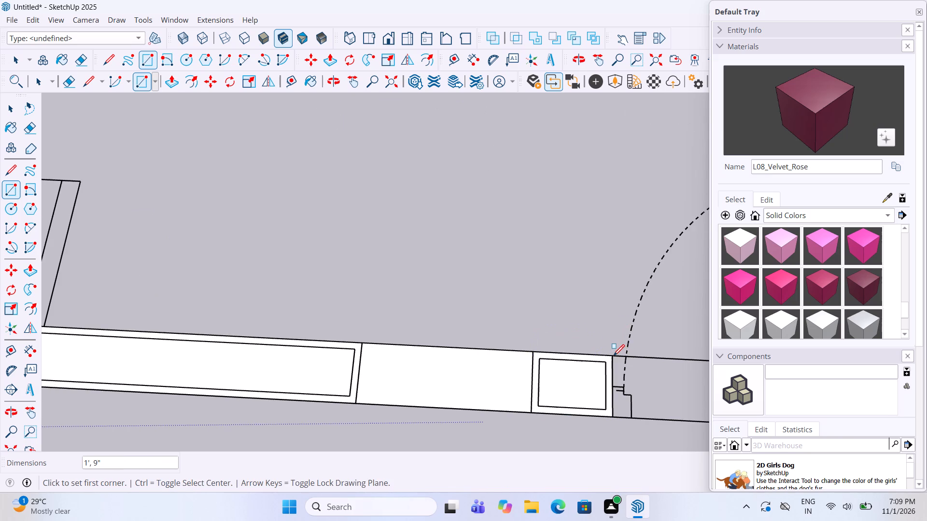
Trace a 9" by 4' 8" rectangle over the corner wall from the entrance door to the living room's side window.
{"action": "scroll", "coordinate": [389, 377], "scroll_direction": "down", "scroll_amount": 5}
{"action": "scroll", "coordinate": [323, 324], "scroll_direction": "down", "scroll_amount": 12}
{"action": "scroll", "coordinate": [420, 329], "scroll_direction": "up", "scroll_amount": 5}
{"action": "scroll", "coordinate": [494, 365], "scroll_direction": "up", "scroll_amount": 3}
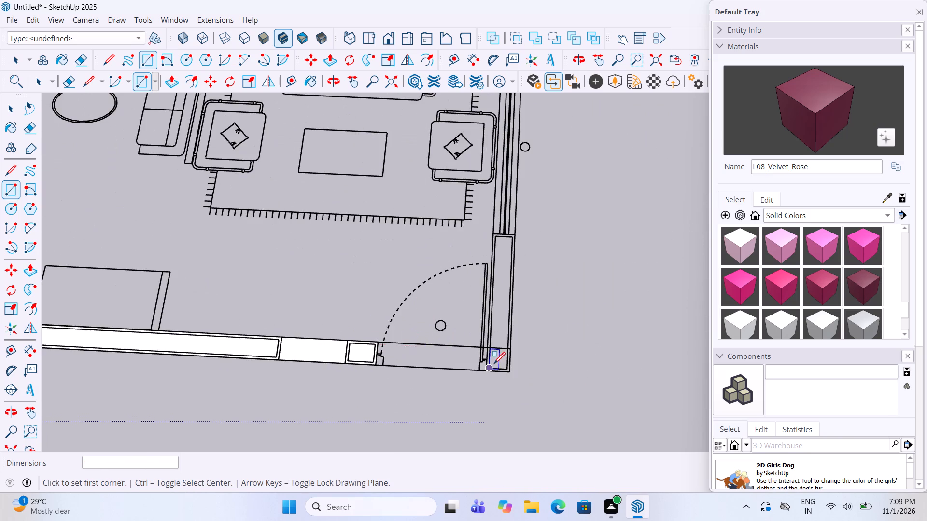
{"action": "scroll", "coordinate": [494, 365], "scroll_direction": "up", "scroll_amount": 3}
{"action": "left_click", "coordinate": [483, 375]}
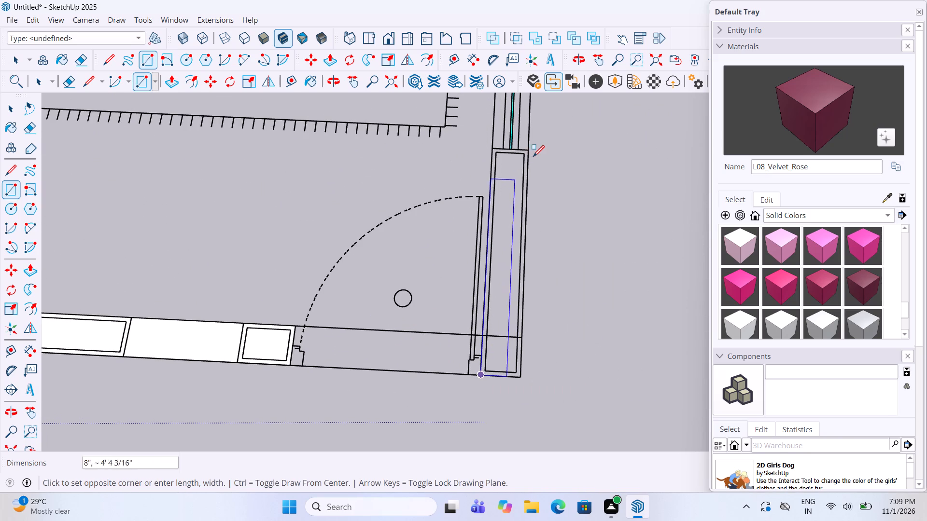
{"action": "left_click", "coordinate": [529, 149]}
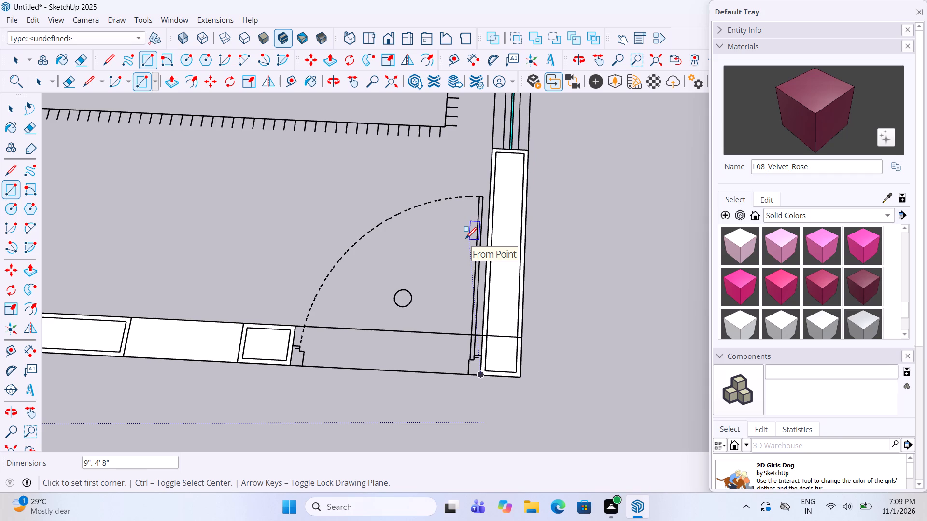
Trace the living room's side window with a 6' 2" by 9" rectangle.
{"action": "scroll", "coordinate": [465, 240], "scroll_direction": "down", "scroll_amount": 13}
{"action": "scroll", "coordinate": [471, 297], "scroll_direction": "down", "scroll_amount": 7}
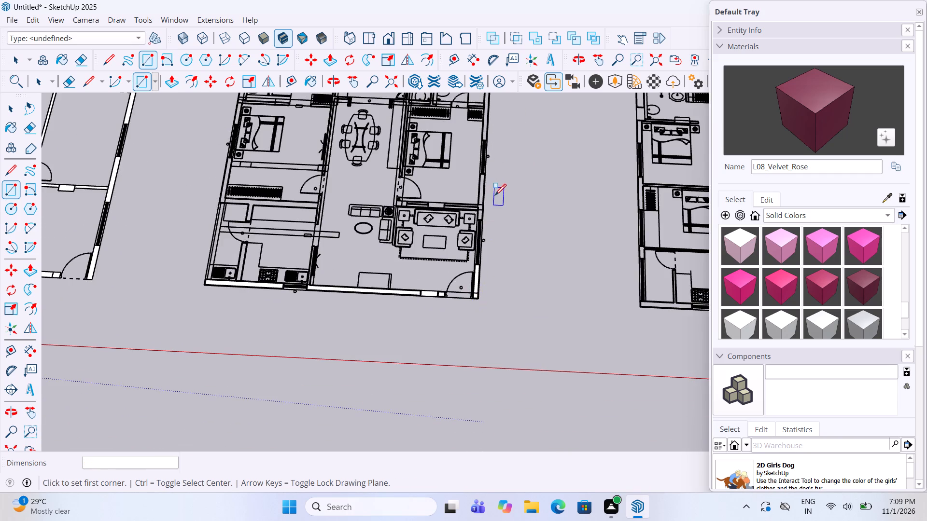
{"action": "scroll", "coordinate": [495, 195], "scroll_direction": "up", "scroll_amount": 10}
{"action": "scroll", "coordinate": [441, 385], "scroll_direction": "up", "scroll_amount": 5}
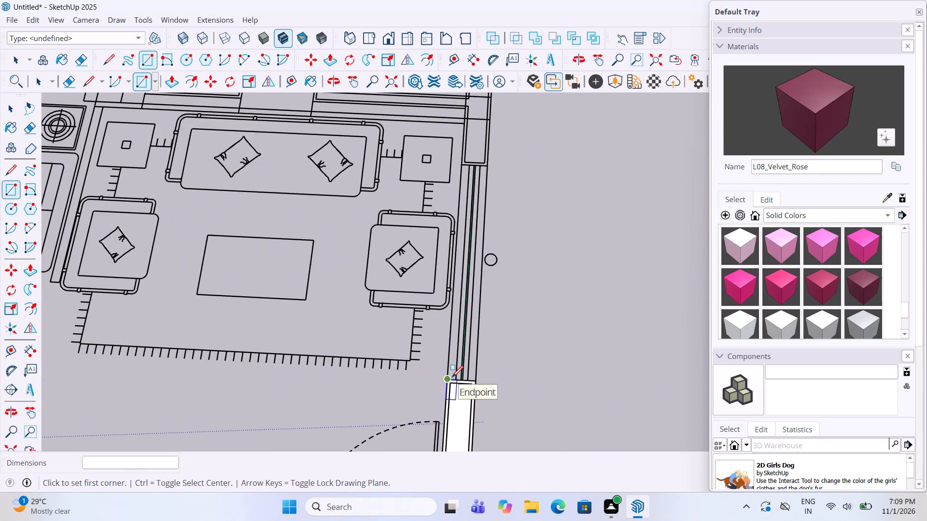
{"action": "left_click", "coordinate": [452, 378]}
{"action": "scroll", "coordinate": [512, 131], "scroll_direction": "up", "scroll_amount": 5}
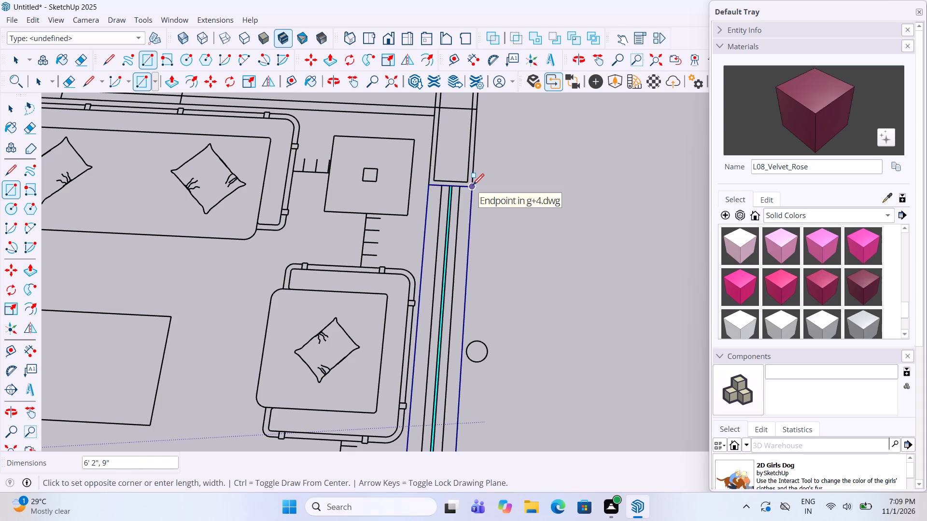
{"action": "left_click", "coordinate": [473, 186]}
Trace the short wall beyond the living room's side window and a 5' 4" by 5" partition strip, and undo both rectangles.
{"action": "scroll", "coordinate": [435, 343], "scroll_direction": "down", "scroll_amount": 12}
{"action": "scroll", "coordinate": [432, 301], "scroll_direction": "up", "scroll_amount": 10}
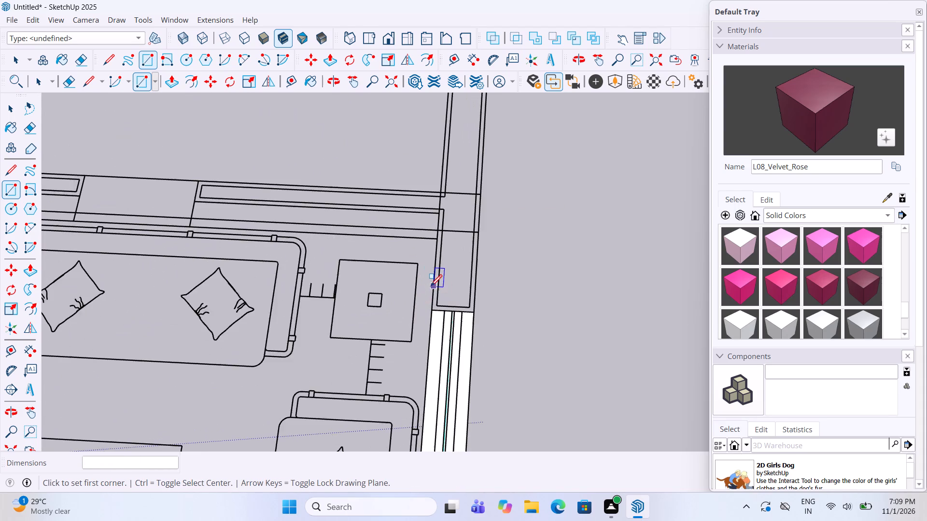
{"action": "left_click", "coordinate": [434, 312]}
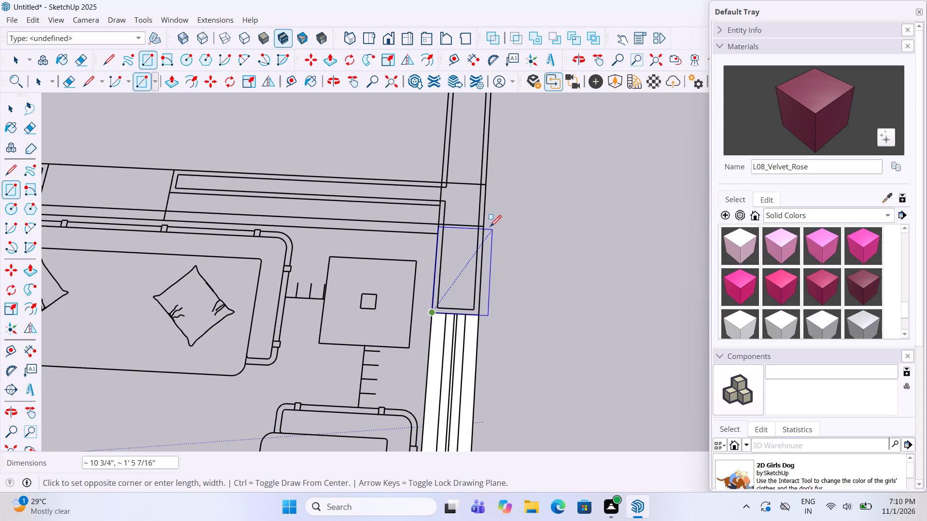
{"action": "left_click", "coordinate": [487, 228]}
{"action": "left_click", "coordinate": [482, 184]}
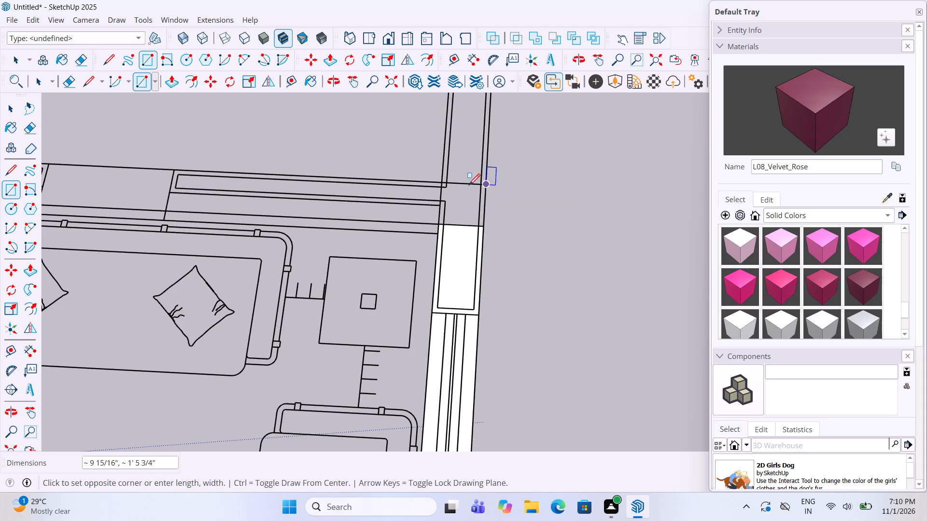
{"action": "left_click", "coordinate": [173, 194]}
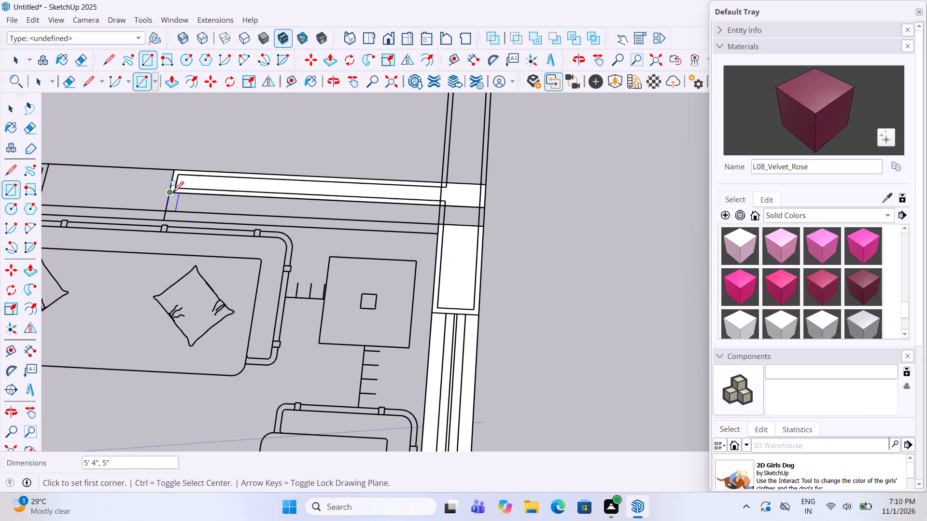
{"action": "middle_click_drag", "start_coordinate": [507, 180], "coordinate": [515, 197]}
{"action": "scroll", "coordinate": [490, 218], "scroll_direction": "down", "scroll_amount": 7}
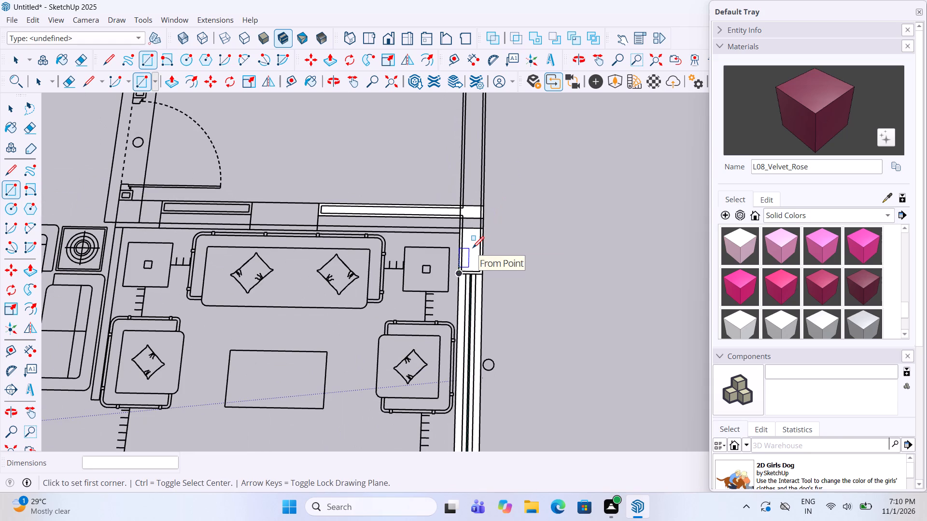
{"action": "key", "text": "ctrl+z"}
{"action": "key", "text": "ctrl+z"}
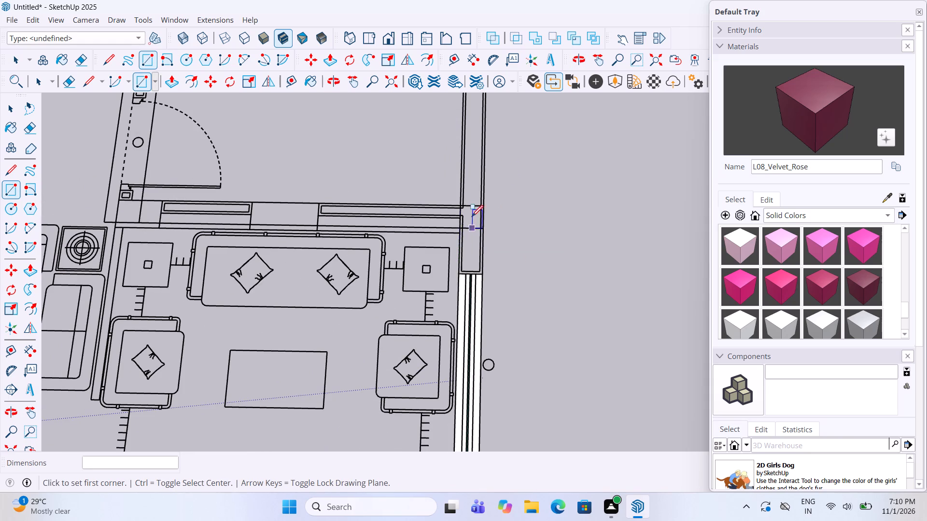
Trace one rectangle over the outer wall from the living room's side window to the bedroom side of the partition junction.
{"action": "scroll", "coordinate": [448, 270], "scroll_direction": "up", "scroll_amount": 4}
{"action": "left_click", "coordinate": [460, 279]}
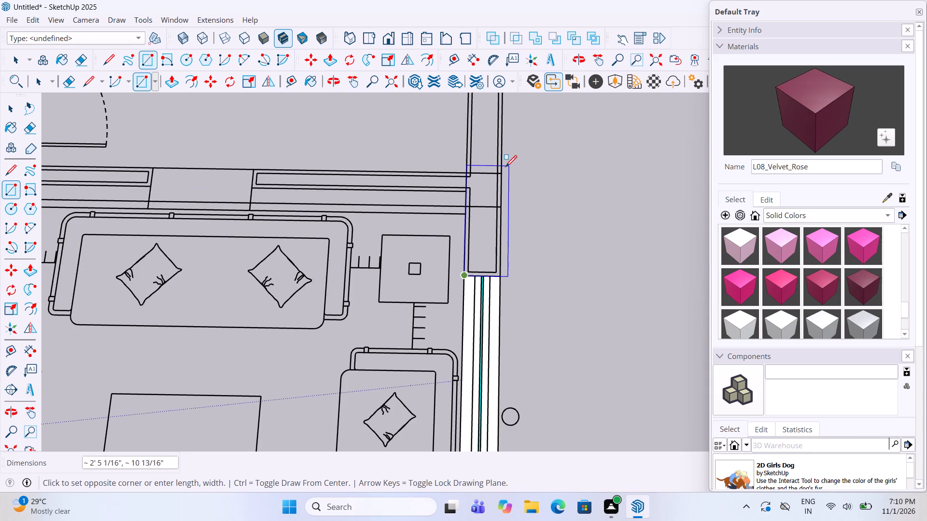
{"action": "left_click", "coordinate": [503, 171]}
Trace a 4' 7" by 9" rectangle over the bedroom's outer wall from the partition junction to the bedroom window.
{"action": "scroll", "coordinate": [466, 321], "scroll_direction": "down", "scroll_amount": 5}
{"action": "scroll", "coordinate": [494, 164], "scroll_direction": "up", "scroll_amount": 6}
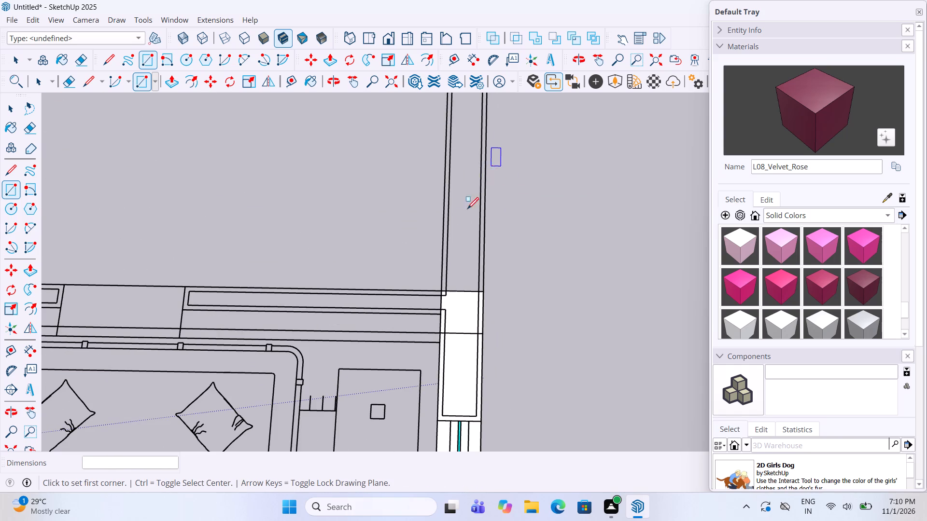
{"action": "left_click", "coordinate": [440, 291]}
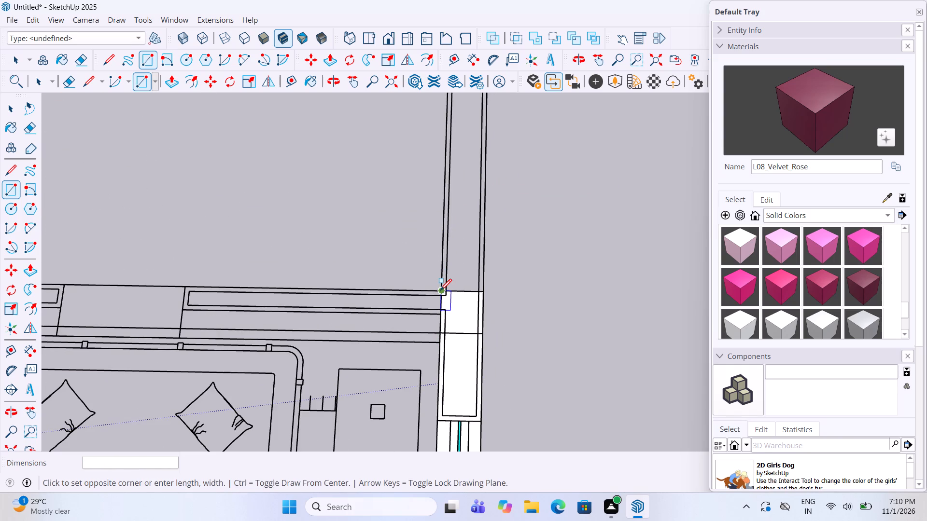
{"action": "scroll", "coordinate": [440, 291], "scroll_direction": "down", "scroll_amount": 6}
{"action": "scroll", "coordinate": [476, 131], "scroll_direction": "up", "scroll_amount": 5}
{"action": "left_click", "coordinate": [464, 172]}
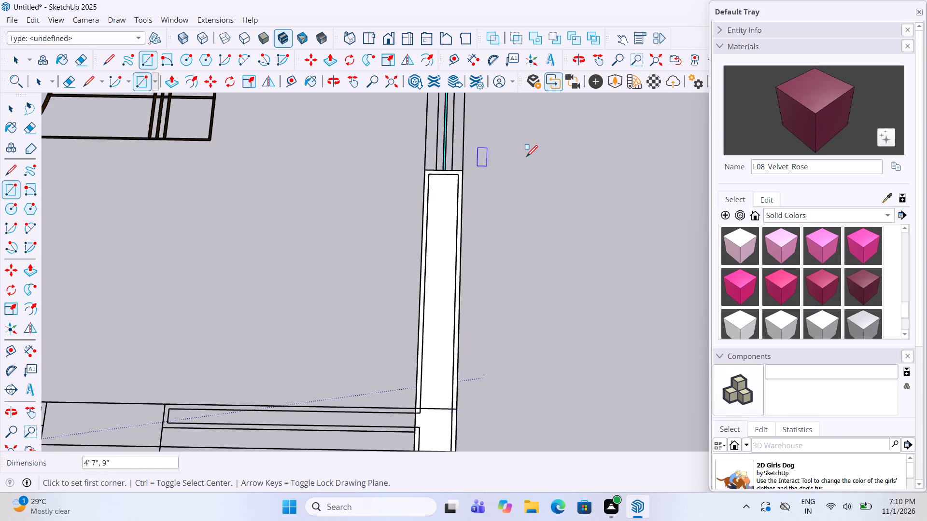
Trace a 4' 7" by 9" rectangle over the partition behind the sofa, from the outer wall to the partition gap.
{"action": "scroll", "coordinate": [526, 157], "scroll_direction": "down", "scroll_amount": 5}
{"action": "scroll", "coordinate": [455, 288], "scroll_direction": "up", "scroll_amount": 4}
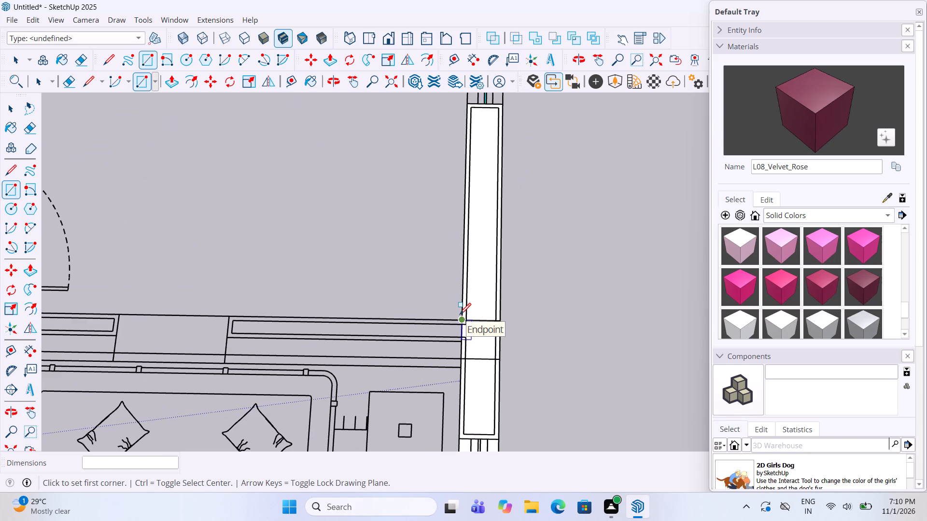
{"action": "double_click", "coordinate": [460, 315]}
{"action": "left_click", "coordinate": [227, 355]}
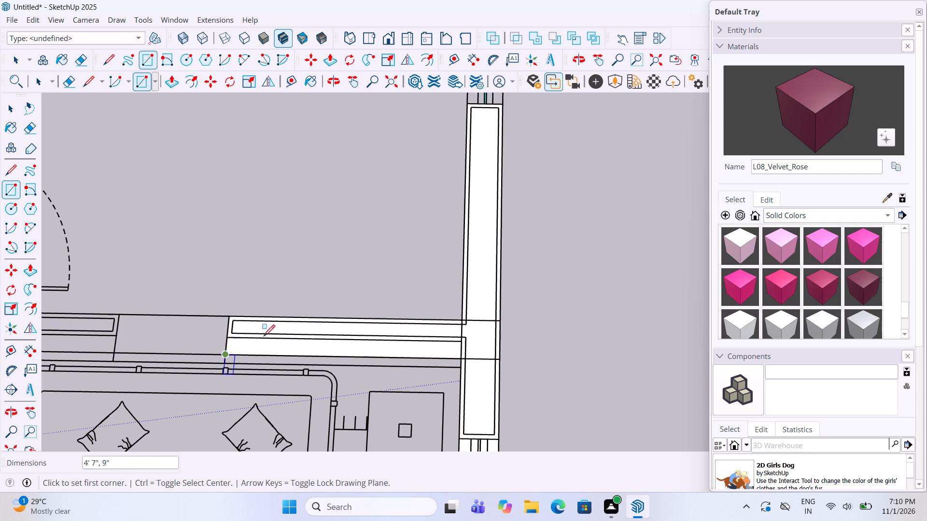
{"action": "key", "text": "space"}
Trace a 9" by 2' 2" rectangle over the gap in the partition behind the sofa.
{"action": "scroll", "coordinate": [517, 278], "scroll_direction": "down", "scroll_amount": 5}
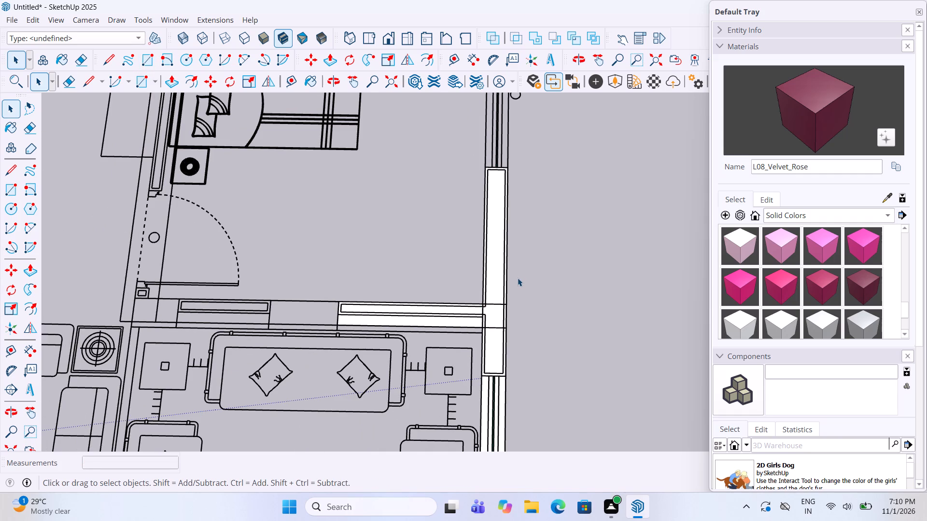
{"action": "scroll", "coordinate": [289, 360], "scroll_direction": "up", "scroll_amount": 3}
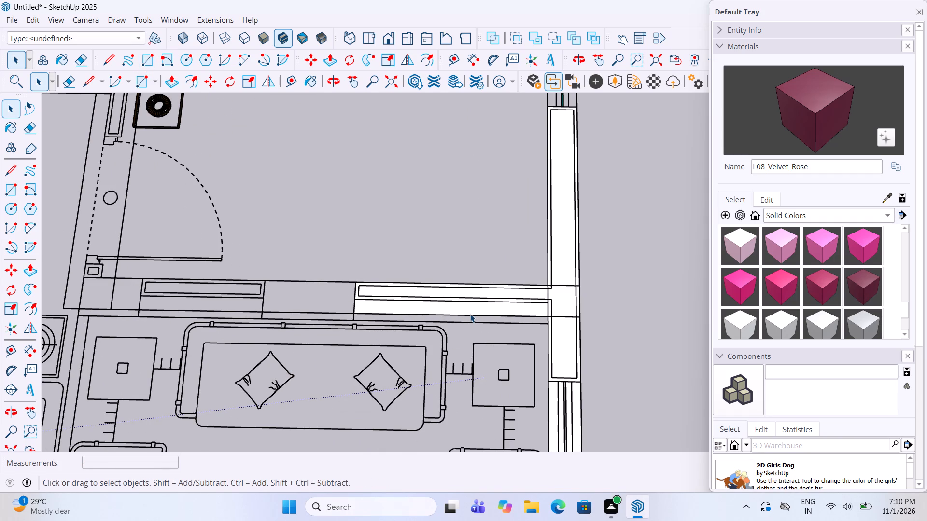
{"action": "left_click", "coordinate": [7, 189]}
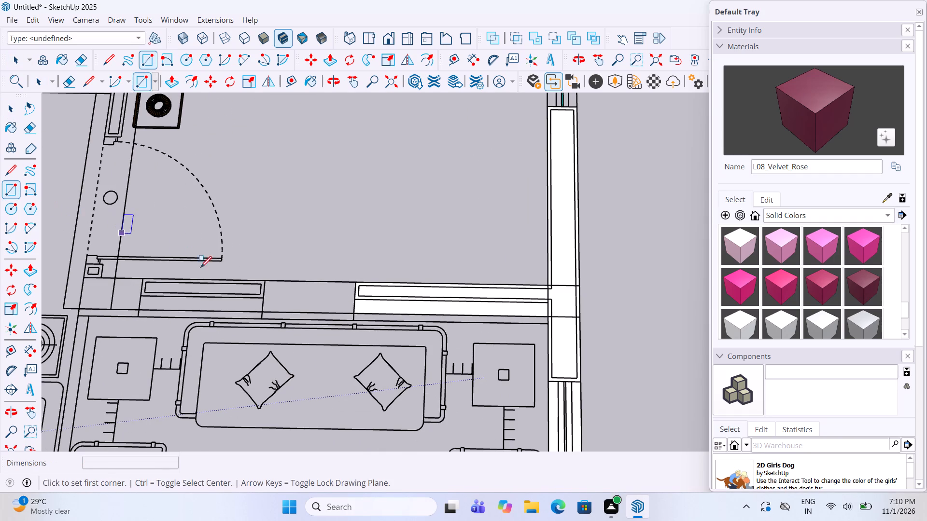
{"action": "scroll", "coordinate": [239, 290], "scroll_direction": "up", "scroll_amount": 4}
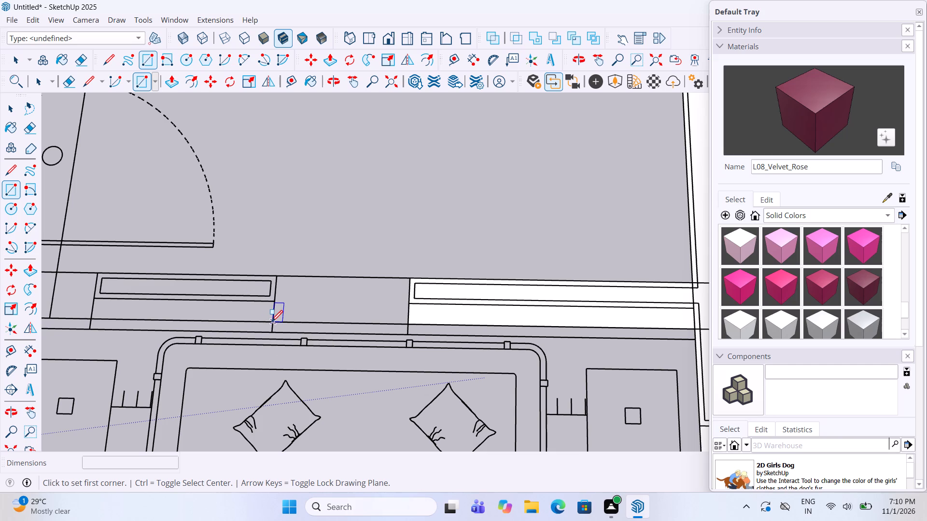
{"action": "left_click", "coordinate": [271, 323]}
{"action": "left_click", "coordinate": [411, 279]}
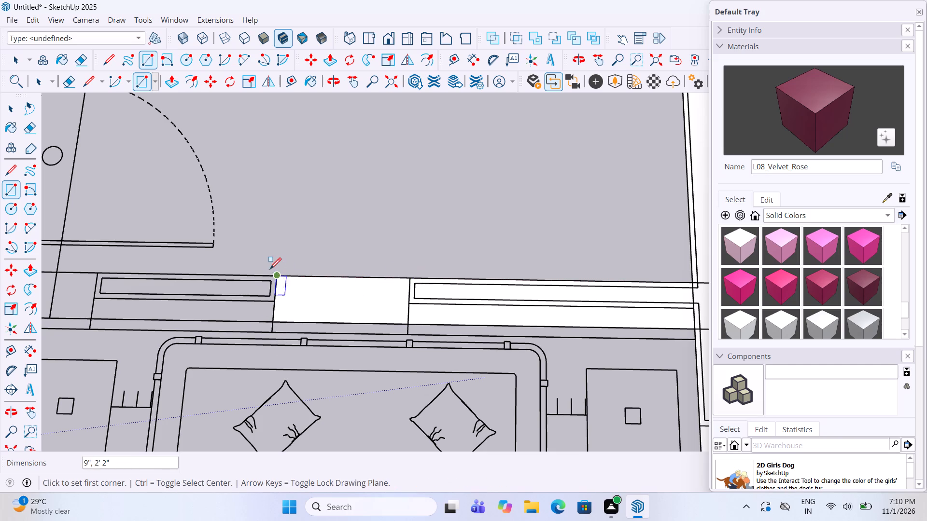
Trace rectangles over the partition segment beyond the gap and its 1' 5" by 9" end piece near the bedroom door.
{"action": "left_click", "coordinate": [279, 278]}
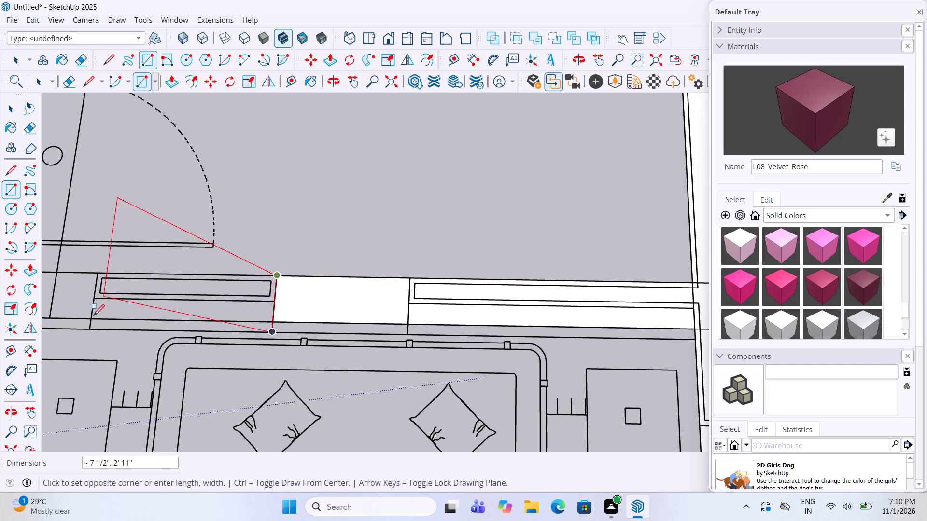
{"action": "left_click", "coordinate": [93, 320]}
{"action": "scroll", "coordinate": [485, 222], "scroll_direction": "down", "scroll_amount": 6}
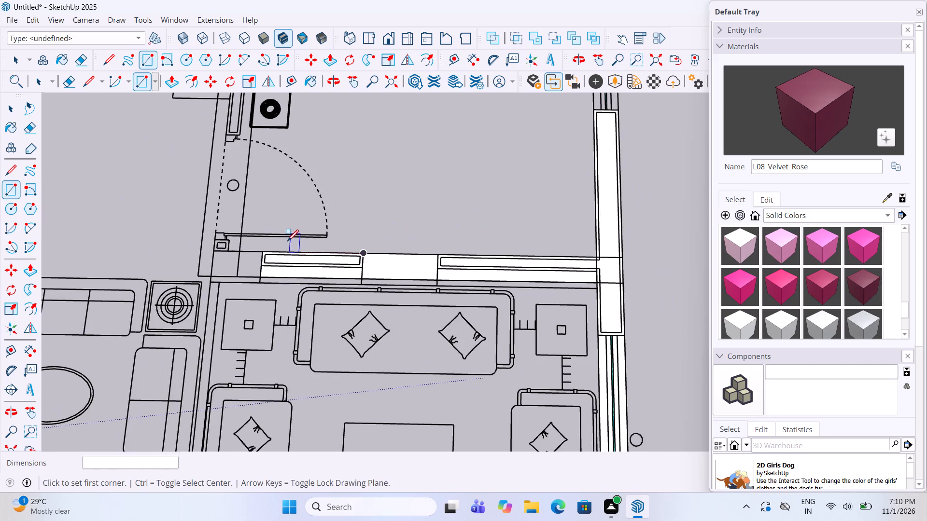
{"action": "scroll", "coordinate": [285, 242], "scroll_direction": "up", "scroll_amount": 5}
{"action": "left_click", "coordinate": [243, 260]}
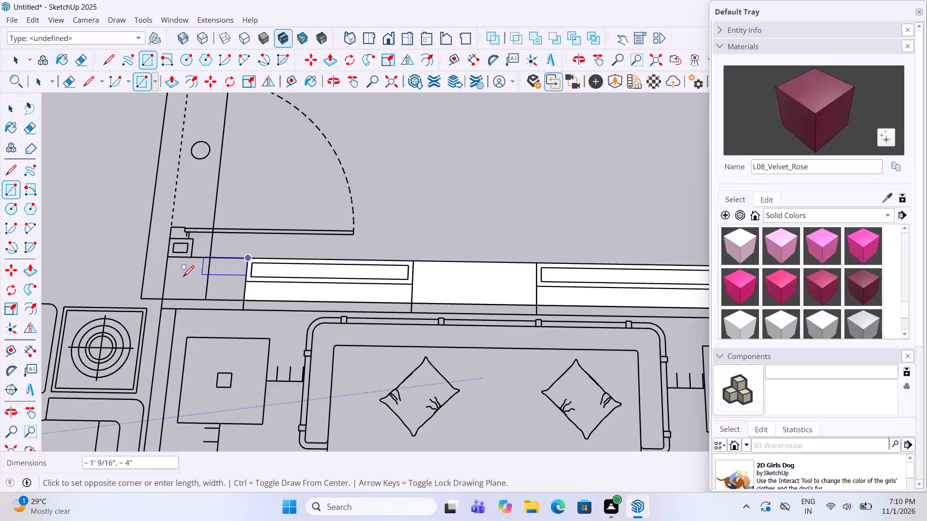
{"action": "left_click", "coordinate": [162, 298]}
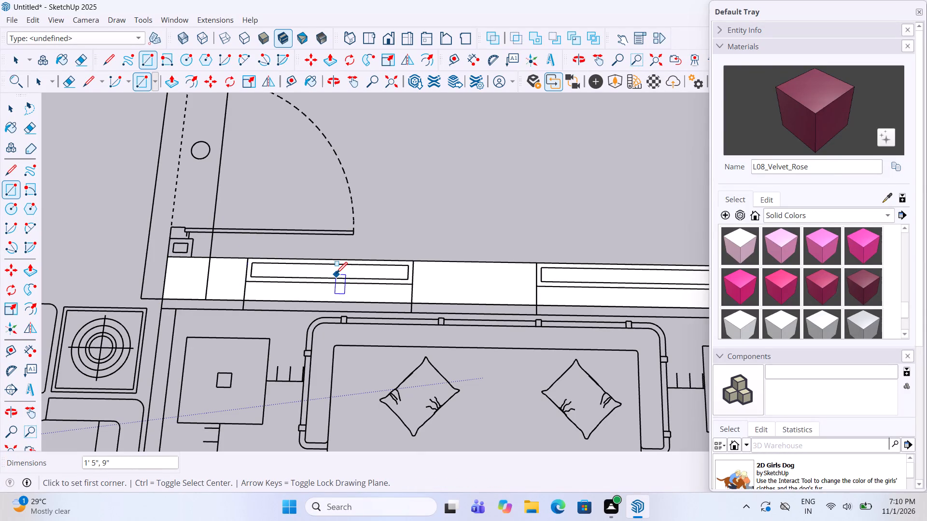
Trace a rectangle over the small jamb block between the partition's end and the bedroom door.
{"action": "scroll", "coordinate": [336, 274], "scroll_direction": "down", "scroll_amount": 6}
{"action": "scroll", "coordinate": [270, 253], "scroll_direction": "up", "scroll_amount": 5}
{"action": "scroll", "coordinate": [226, 274], "scroll_direction": "up", "scroll_amount": 6}
{"action": "left_click", "coordinate": [235, 281]}
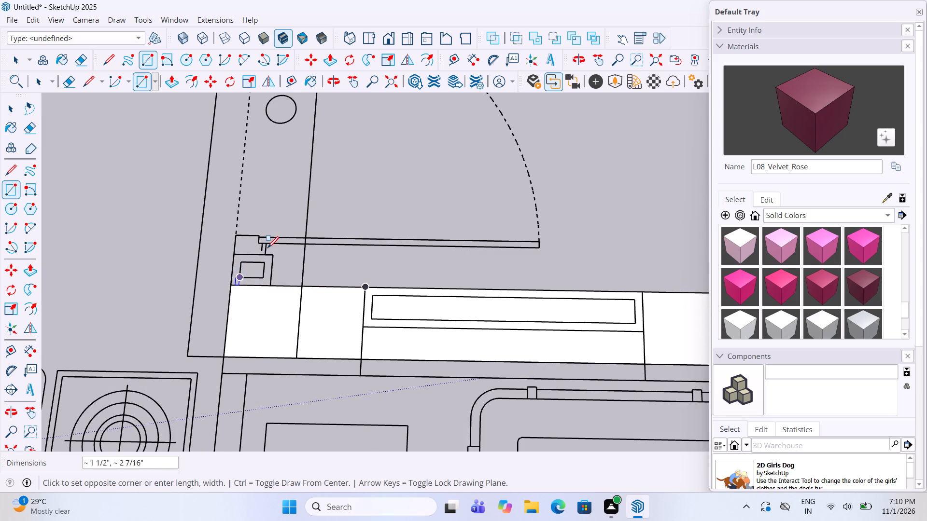
{"action": "left_click", "coordinate": [18, 184]}
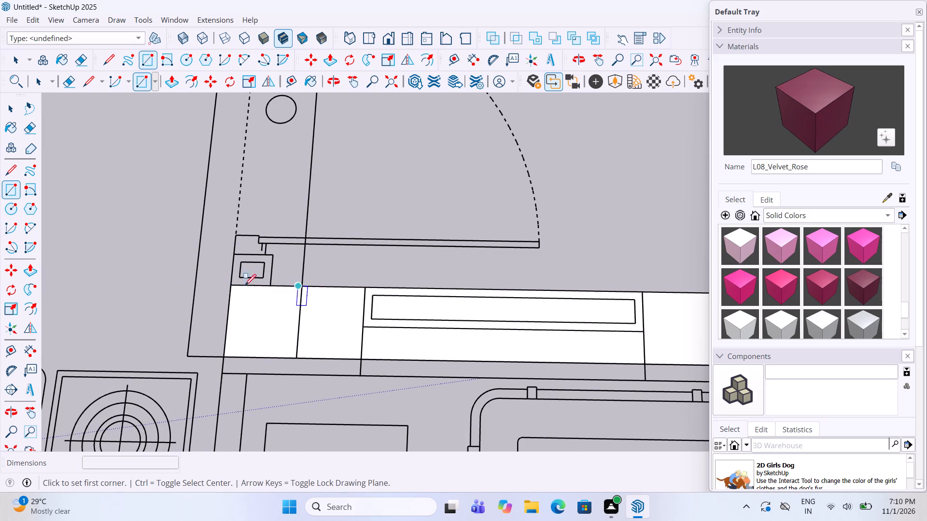
{"action": "left_click", "coordinate": [229, 284]}
{"action": "left_click", "coordinate": [270, 256]}
Trace a rectangle over the bedroom window in the outer wall, from wall end to wall end.
{"action": "scroll", "coordinate": [373, 339], "scroll_direction": "down", "scroll_amount": 6}
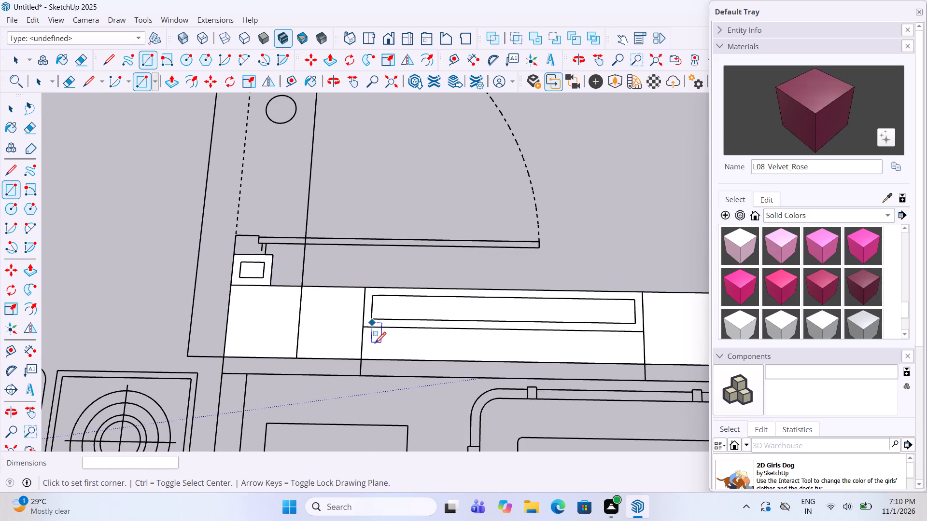
{"action": "scroll", "coordinate": [375, 345], "scroll_direction": "down", "scroll_amount": 11}
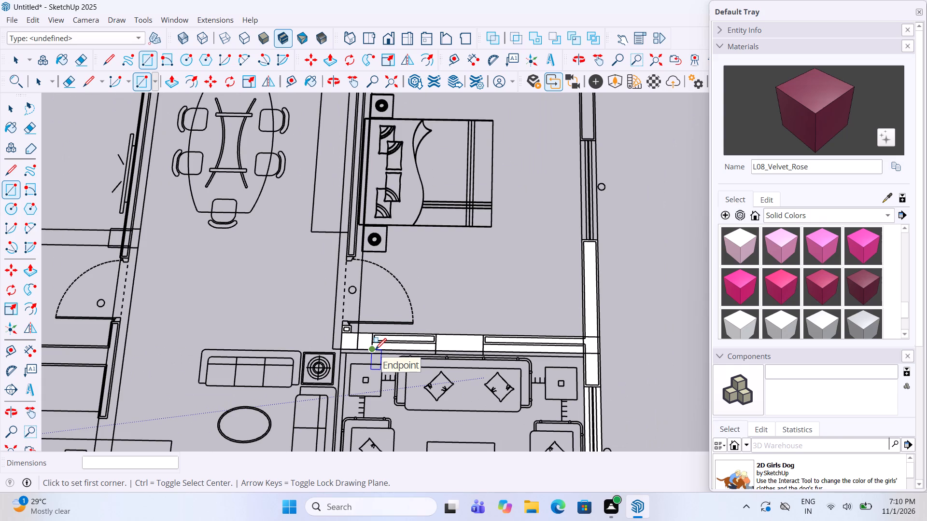
{"action": "scroll", "coordinate": [376, 346], "scroll_direction": "up", "scroll_amount": 6}
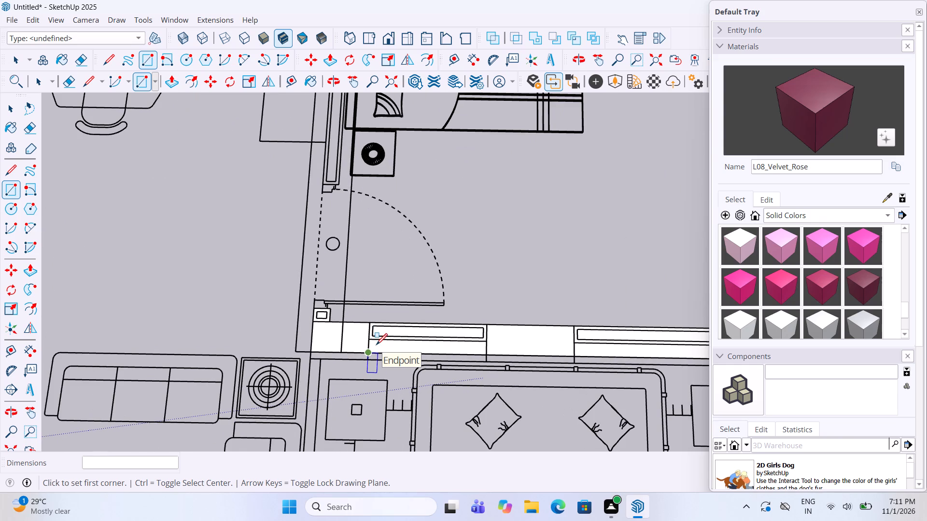
{"action": "scroll", "coordinate": [374, 349], "scroll_direction": "down", "scroll_amount": 13}
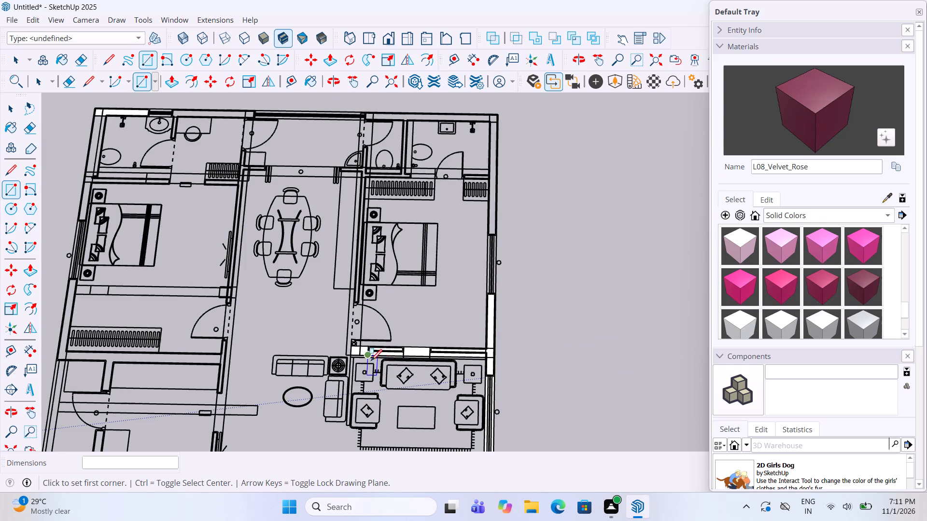
{"action": "scroll", "coordinate": [461, 269], "scroll_direction": "up", "scroll_amount": 5}
{"action": "scroll", "coordinate": [535, 230], "scroll_direction": "up", "scroll_amount": 10}
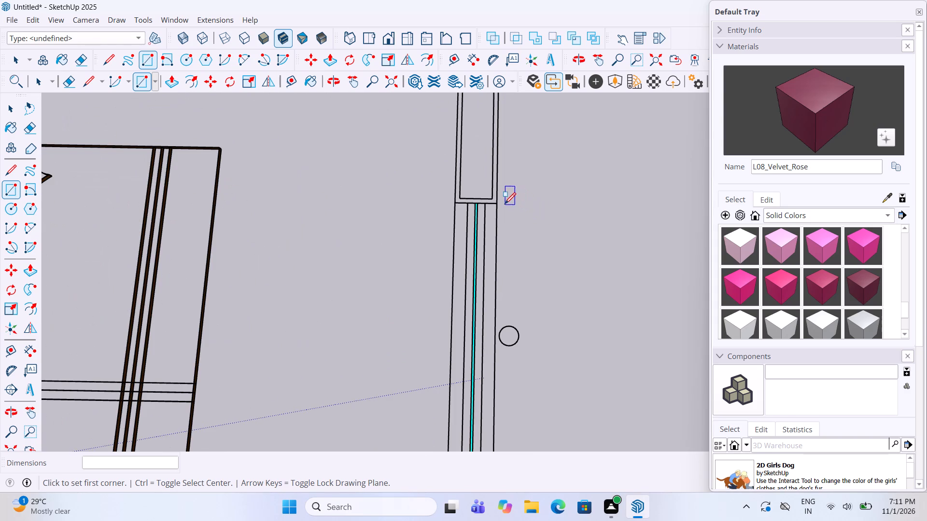
{"action": "left_click", "coordinate": [499, 205]}
{"action": "scroll", "coordinate": [499, 205], "scroll_direction": "down", "scroll_amount": 3}
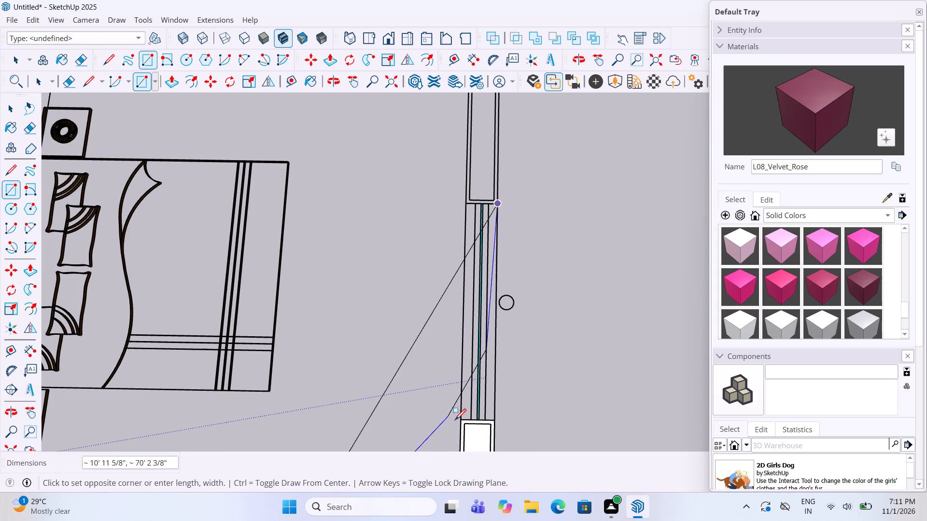
{"action": "left_click", "coordinate": [463, 423]}
Trace a 10' 4" by 9" rectangle over the outer wall from the bedroom window to the bathroom corner.
{"action": "scroll", "coordinate": [462, 422], "scroll_direction": "down", "scroll_amount": 12}
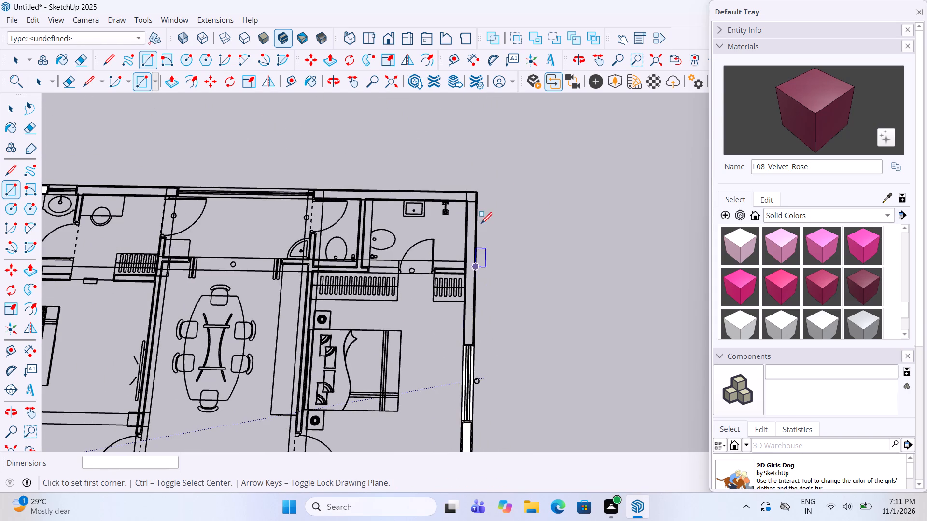
{"action": "scroll", "coordinate": [474, 327], "scroll_direction": "up", "scroll_amount": 11}
{"action": "left_click", "coordinate": [444, 377]}
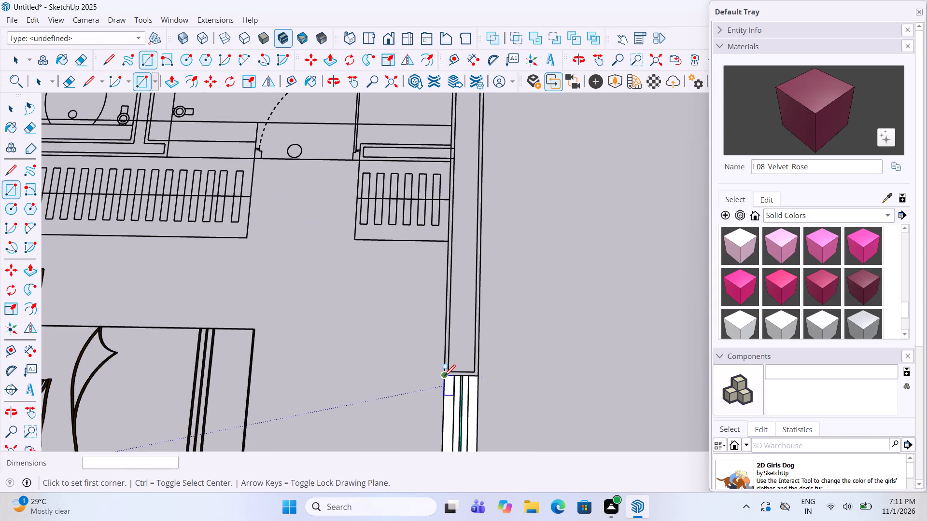
{"action": "scroll", "coordinate": [463, 294], "scroll_direction": "down", "scroll_amount": 13}
{"action": "scroll", "coordinate": [488, 136], "scroll_direction": "up", "scroll_amount": 6}
{"action": "scroll", "coordinate": [453, 182], "scroll_direction": "up", "scroll_amount": 4}
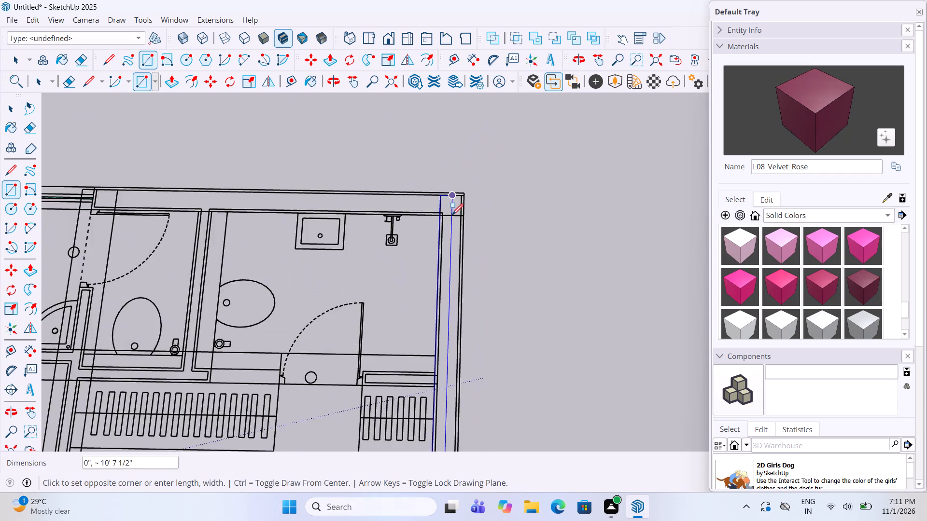
{"action": "scroll", "coordinate": [452, 216], "scroll_direction": "up", "scroll_amount": 10}
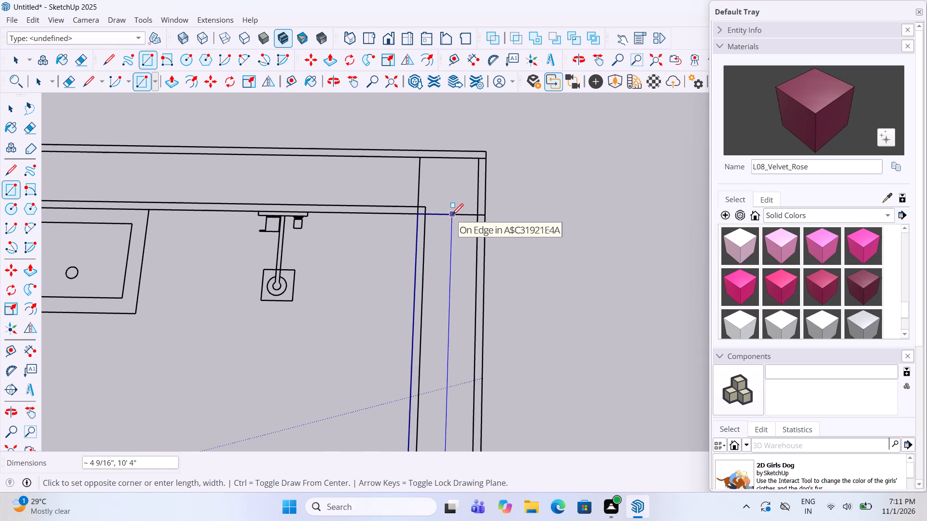
{"action": "left_click", "coordinate": [484, 218]}
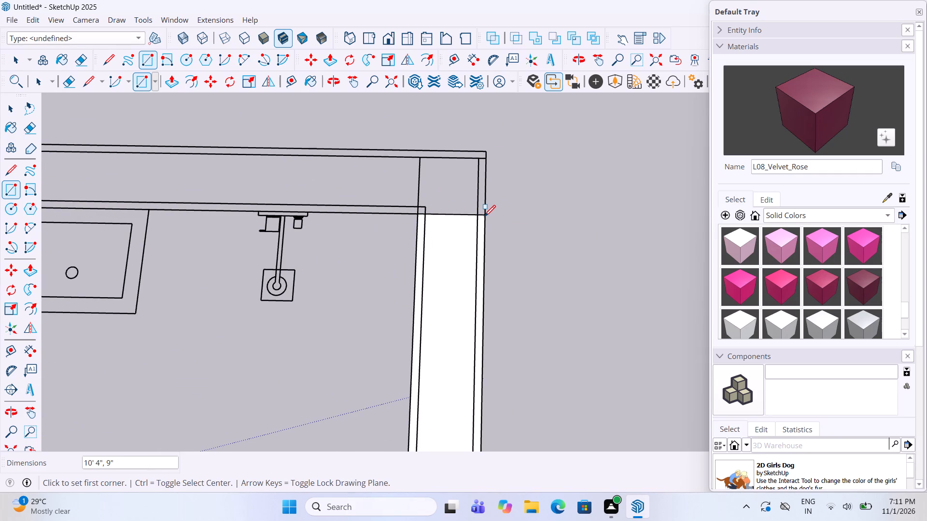
Trace a 9" by 9" square over the outer wall corner beside the bathroom.
{"action": "left_click", "coordinate": [484, 218]}
{"action": "scroll", "coordinate": [484, 215], "scroll_direction": "down", "scroll_amount": 15}
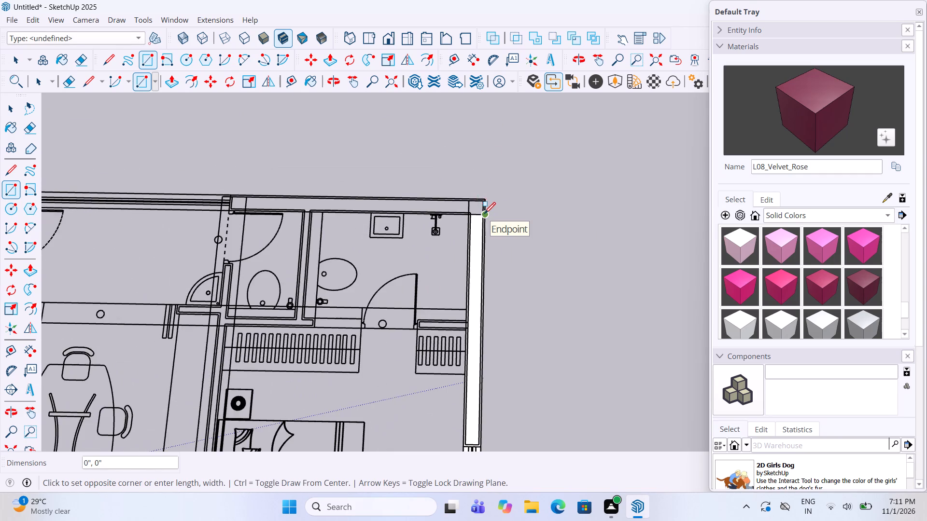
{"action": "scroll", "coordinate": [297, 177], "scroll_direction": "up", "scroll_amount": 4}
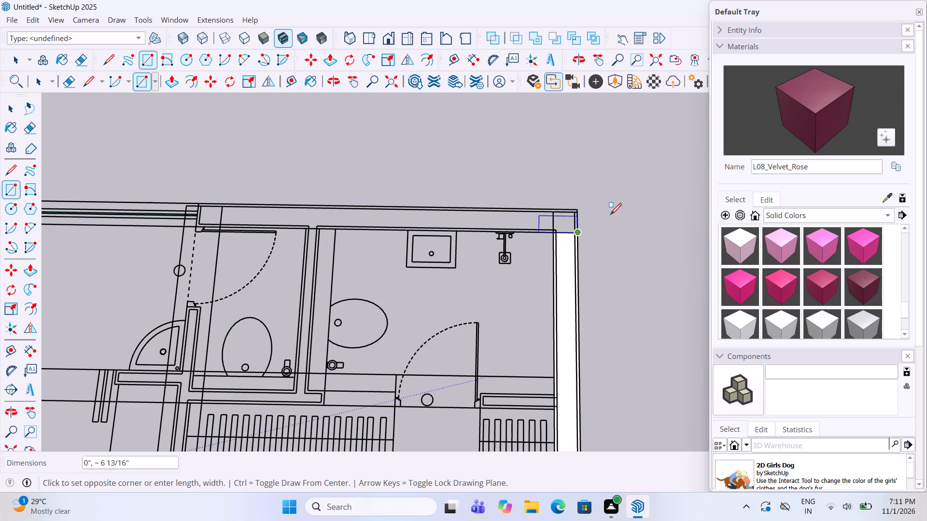
{"action": "scroll", "coordinate": [597, 219], "scroll_direction": "up", "scroll_amount": 5}
{"action": "scroll", "coordinate": [503, 203], "scroll_direction": "up", "scroll_amount": 5}
{"action": "scroll", "coordinate": [564, 210], "scroll_direction": "up", "scroll_amount": 4}
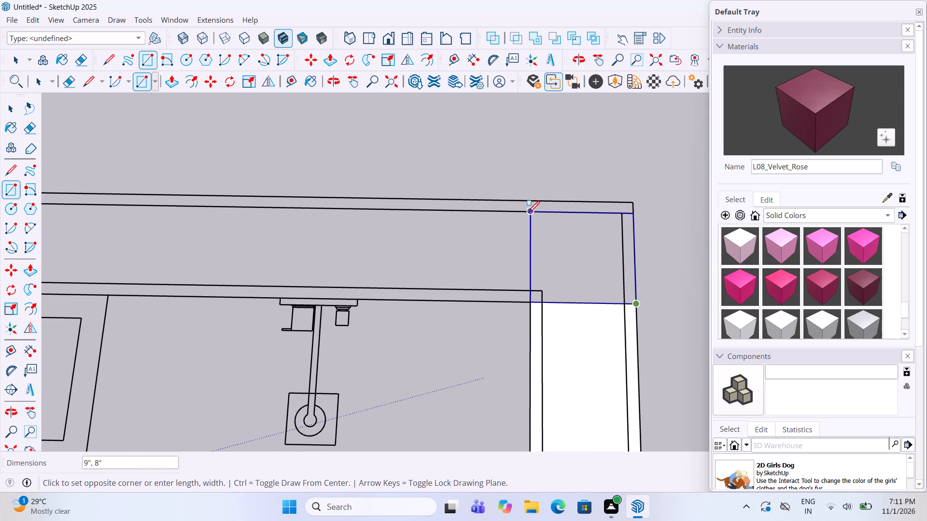
{"action": "left_click", "coordinate": [529, 201]}
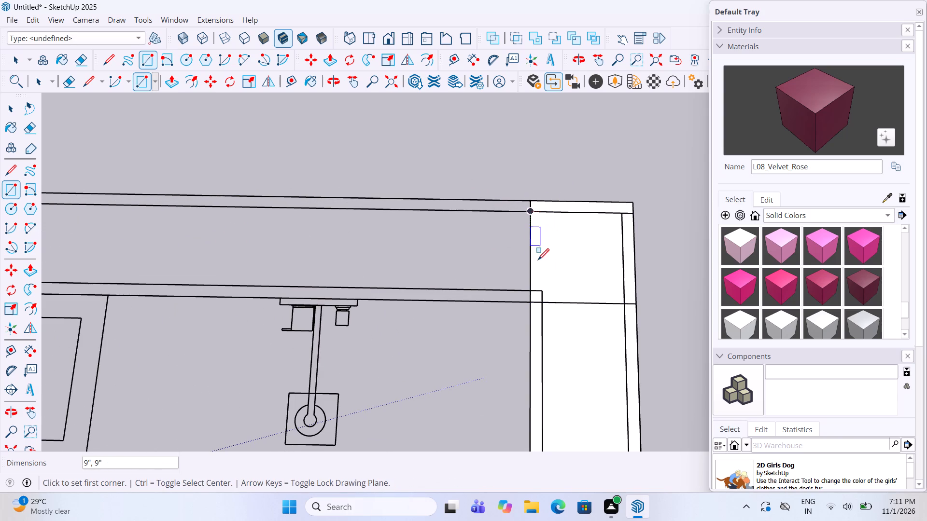
Trace an 11' 1" by 9" rectangle over the rear outer wall from the bathroom corner to the central window.
{"action": "left_click", "coordinate": [531, 302]}
{"action": "scroll", "coordinate": [533, 272], "scroll_direction": "down", "scroll_amount": 6}
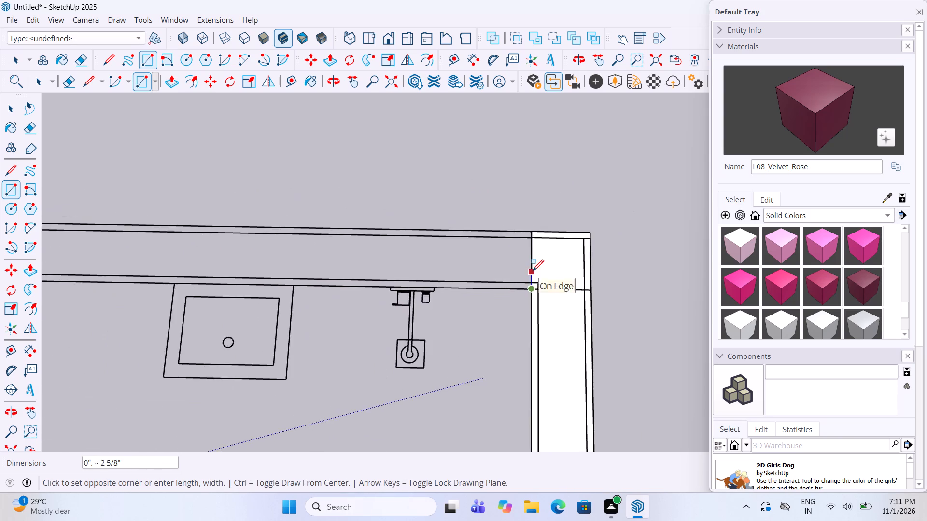
{"action": "scroll", "coordinate": [533, 272], "scroll_direction": "down", "scroll_amount": 11}
{"action": "scroll", "coordinate": [233, 233], "scroll_direction": "up", "scroll_amount": 5}
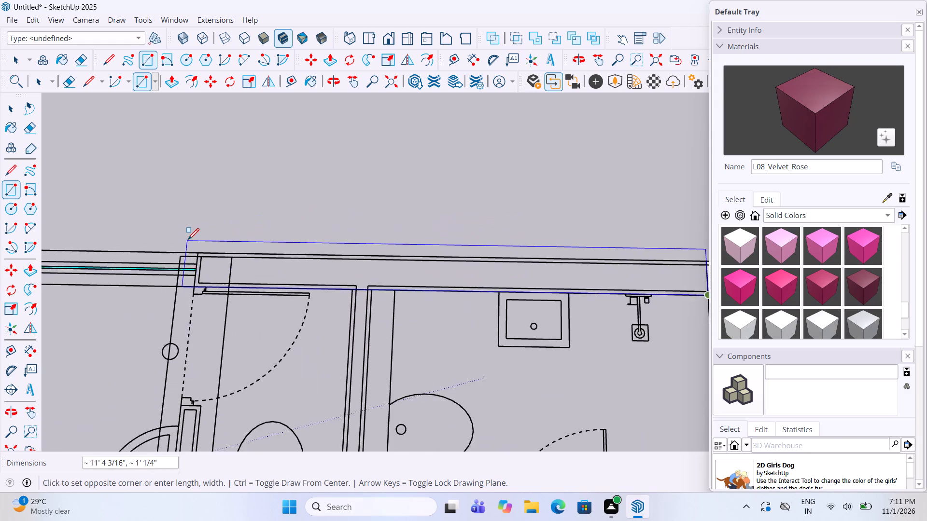
{"action": "scroll", "coordinate": [188, 241], "scroll_direction": "up", "scroll_amount": 6}
{"action": "scroll", "coordinate": [255, 284], "scroll_direction": "up", "scroll_amount": 5}
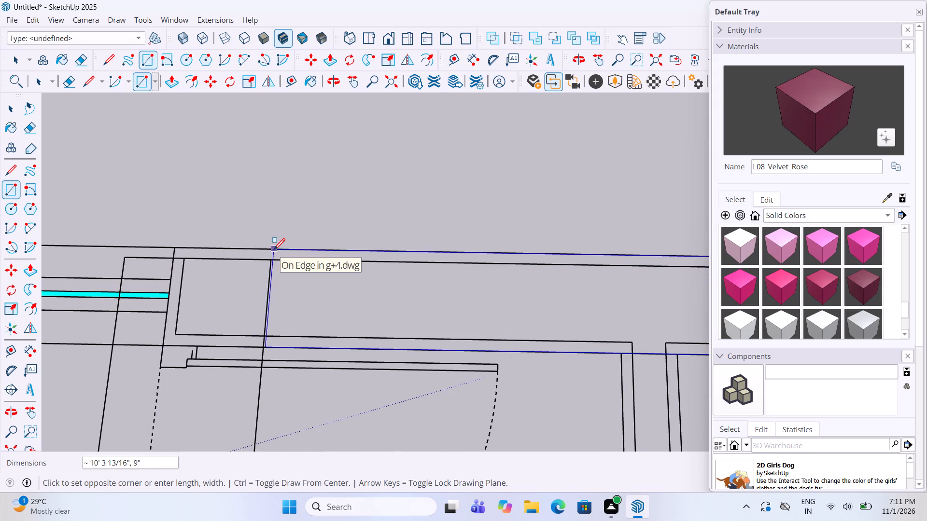
{"action": "left_click", "coordinate": [173, 252]}
Trace a rectangle over the long central window in the rear outer wall.
{"action": "scroll", "coordinate": [446, 232], "scroll_direction": "down", "scroll_amount": 13}
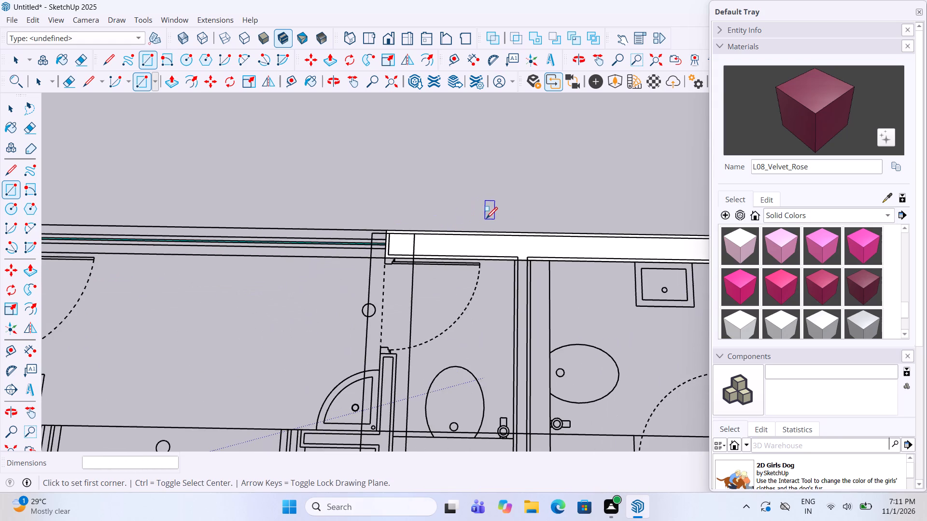
{"action": "scroll", "coordinate": [486, 219], "scroll_direction": "down", "scroll_amount": 10}
{"action": "scroll", "coordinate": [293, 224], "scroll_direction": "up", "scroll_amount": 11}
{"action": "left_click", "coordinate": [288, 217]}
{"action": "scroll", "coordinate": [288, 217], "scroll_direction": "down", "scroll_amount": 6}
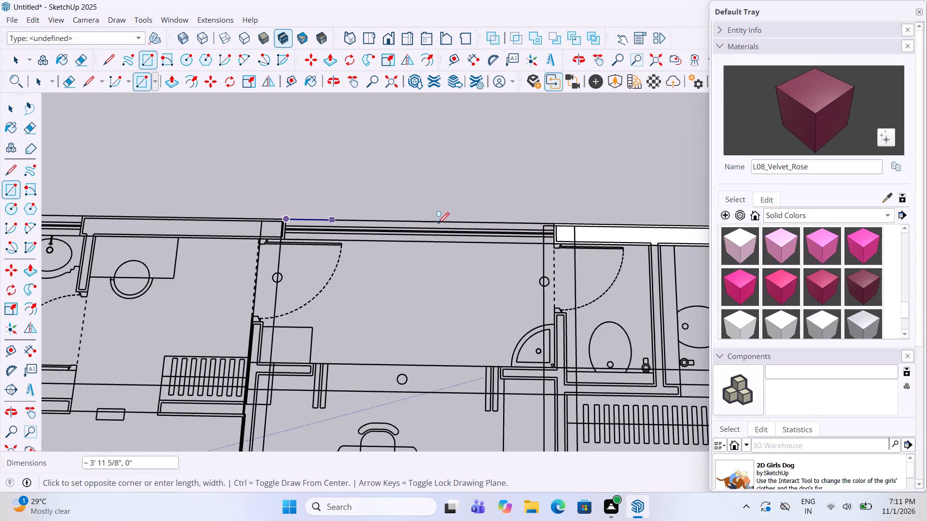
{"action": "scroll", "coordinate": [554, 229], "scroll_direction": "up", "scroll_amount": 10}
{"action": "left_click", "coordinate": [554, 254]}
Trace a rectangle about 7' 5" by 9" over the rear outer wall from the central window to the washbasin window.
{"action": "scroll", "coordinate": [625, 233], "scroll_direction": "down", "scroll_amount": 5}
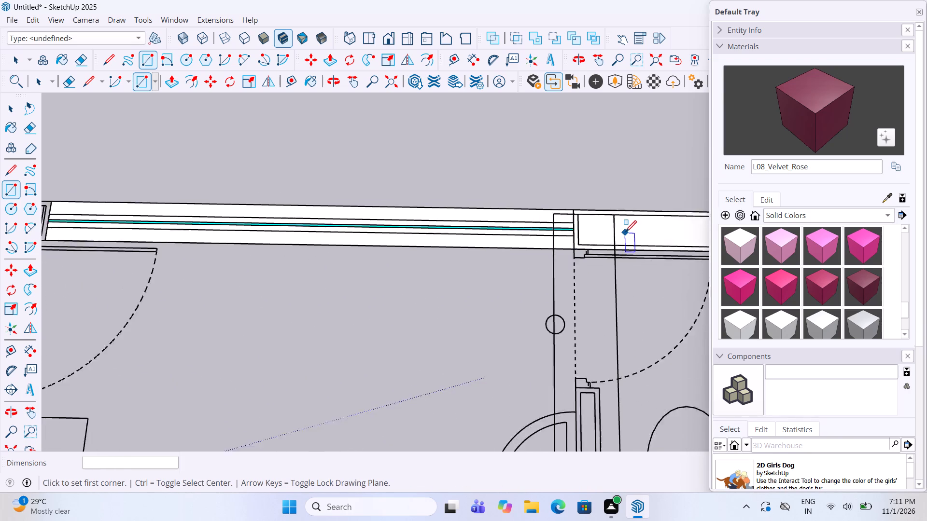
{"action": "scroll", "coordinate": [625, 233], "scroll_direction": "down", "scroll_amount": 11}
{"action": "scroll", "coordinate": [286, 200], "scroll_direction": "up", "scroll_amount": 5}
{"action": "scroll", "coordinate": [539, 252], "scroll_direction": "up", "scroll_amount": 5}
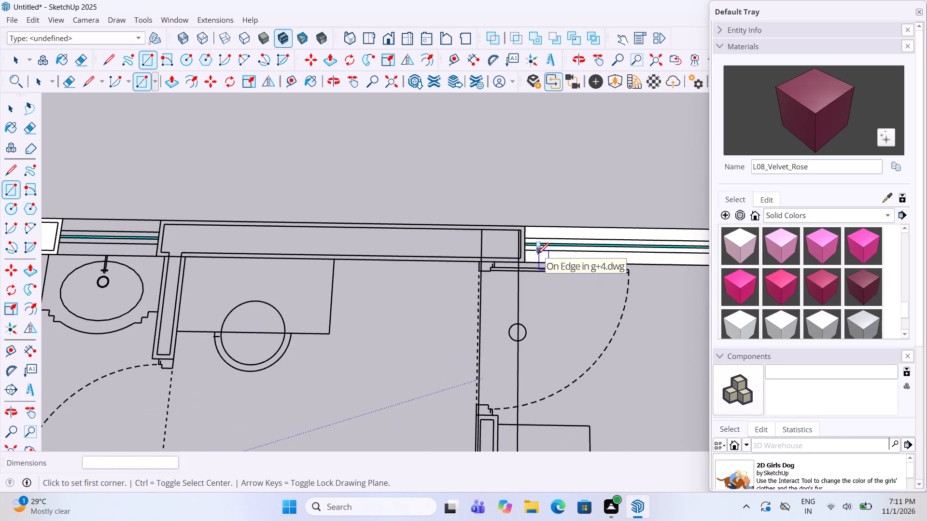
{"action": "left_click", "coordinate": [529, 261]}
{"action": "scroll", "coordinate": [182, 229], "scroll_direction": "up", "scroll_amount": 4}
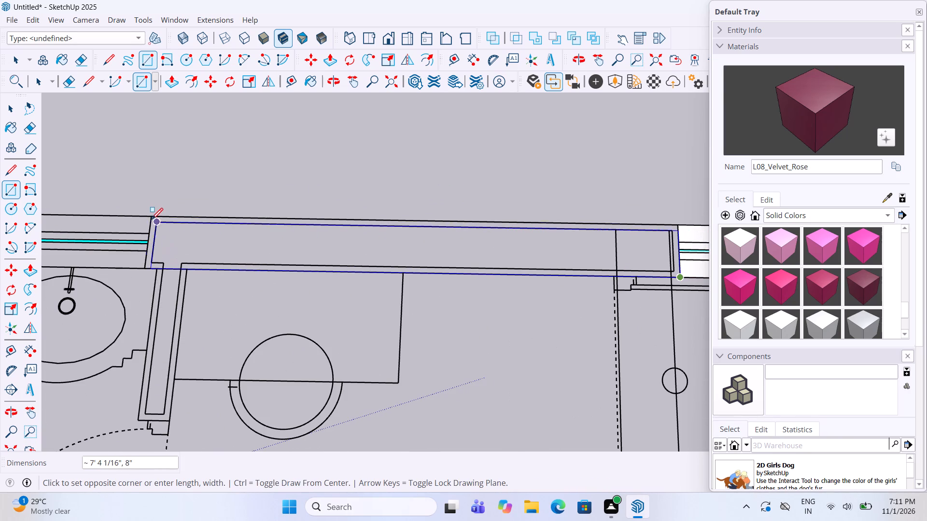
{"action": "left_click", "coordinate": [147, 217]}
Trace a rectangle over the short partition between the washbasin and the dressing table, up to the rear outer wall.
{"action": "left_click", "coordinate": [137, 419]}
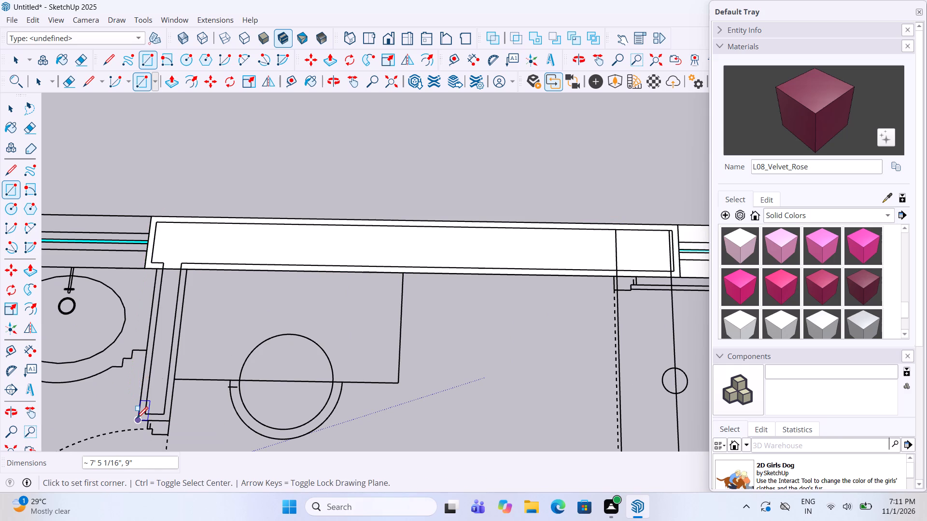
{"action": "left_click", "coordinate": [187, 274]}
Trace a rectangle over the window behind the washbasin in the rear outer wall.
{"action": "scroll", "coordinate": [524, 262], "scroll_direction": "down", "scroll_amount": 5}
{"action": "scroll", "coordinate": [270, 241], "scroll_direction": "up", "scroll_amount": 4}
{"action": "left_click", "coordinate": [169, 229]}
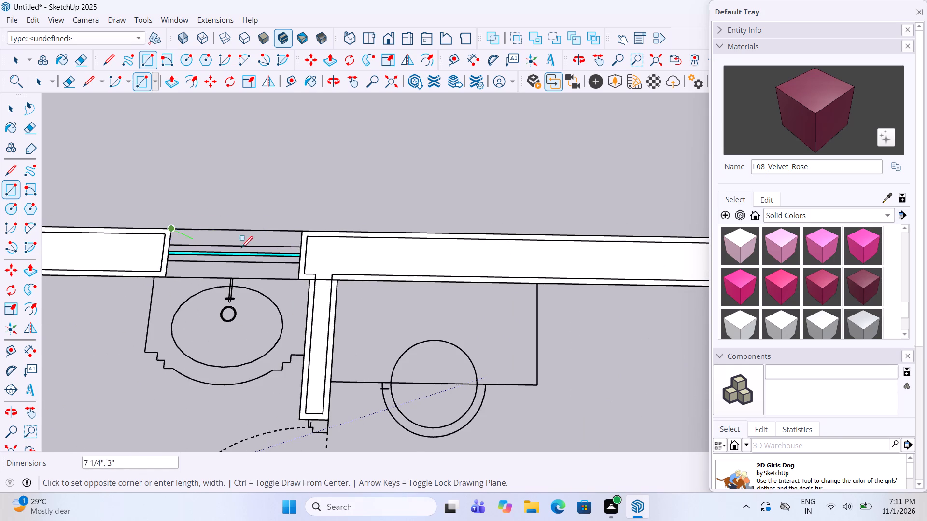
{"action": "left_click", "coordinate": [300, 279]}
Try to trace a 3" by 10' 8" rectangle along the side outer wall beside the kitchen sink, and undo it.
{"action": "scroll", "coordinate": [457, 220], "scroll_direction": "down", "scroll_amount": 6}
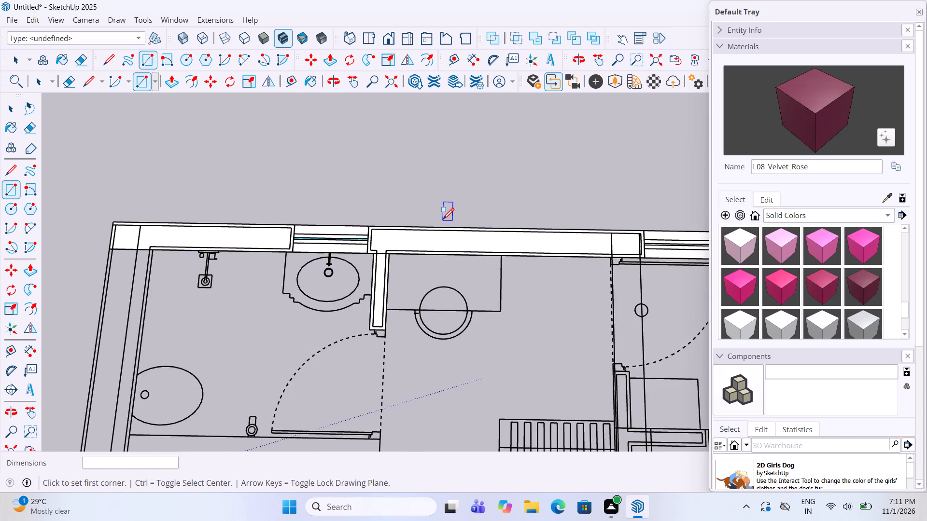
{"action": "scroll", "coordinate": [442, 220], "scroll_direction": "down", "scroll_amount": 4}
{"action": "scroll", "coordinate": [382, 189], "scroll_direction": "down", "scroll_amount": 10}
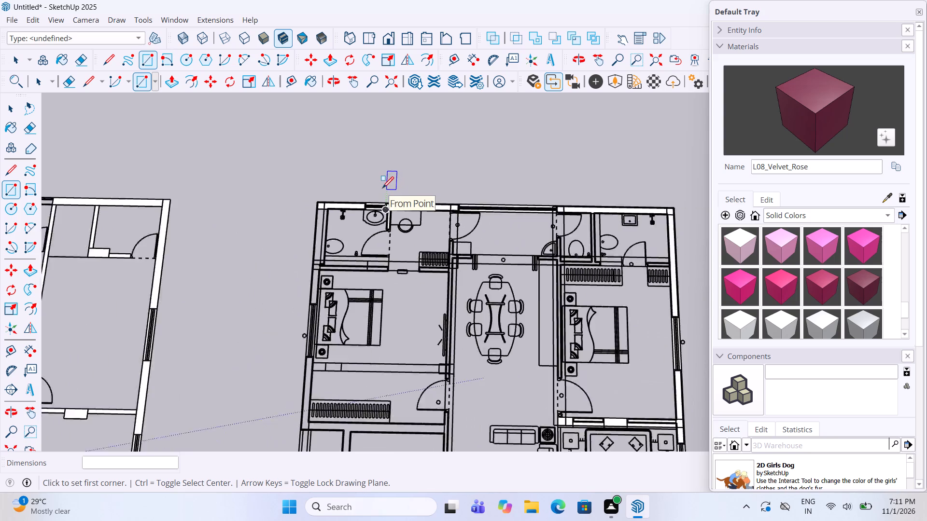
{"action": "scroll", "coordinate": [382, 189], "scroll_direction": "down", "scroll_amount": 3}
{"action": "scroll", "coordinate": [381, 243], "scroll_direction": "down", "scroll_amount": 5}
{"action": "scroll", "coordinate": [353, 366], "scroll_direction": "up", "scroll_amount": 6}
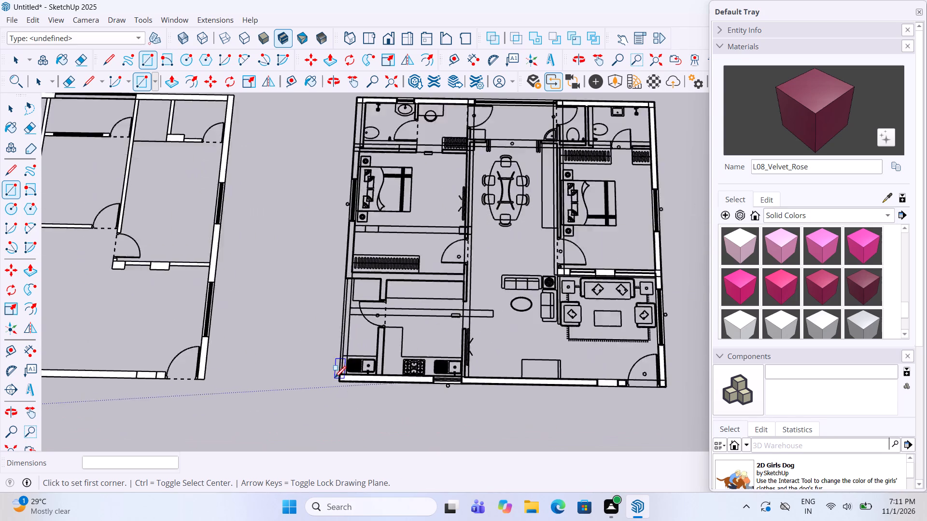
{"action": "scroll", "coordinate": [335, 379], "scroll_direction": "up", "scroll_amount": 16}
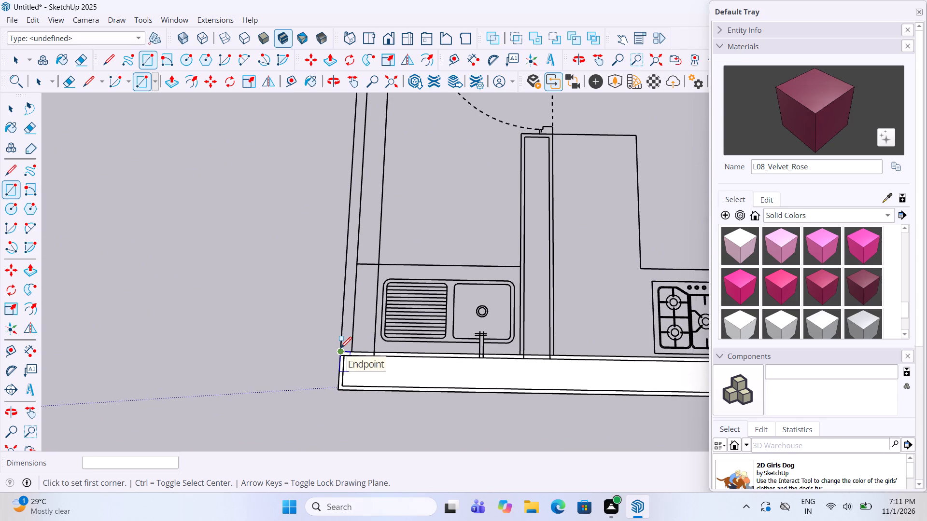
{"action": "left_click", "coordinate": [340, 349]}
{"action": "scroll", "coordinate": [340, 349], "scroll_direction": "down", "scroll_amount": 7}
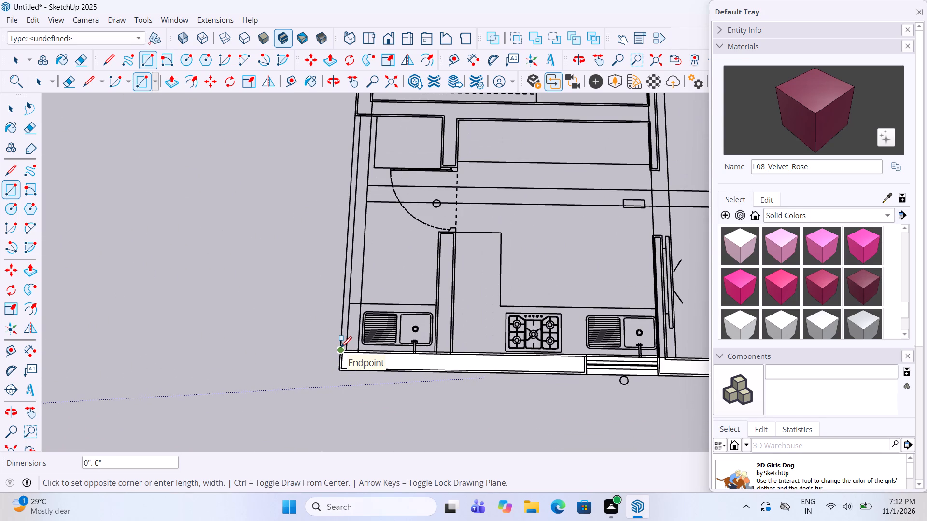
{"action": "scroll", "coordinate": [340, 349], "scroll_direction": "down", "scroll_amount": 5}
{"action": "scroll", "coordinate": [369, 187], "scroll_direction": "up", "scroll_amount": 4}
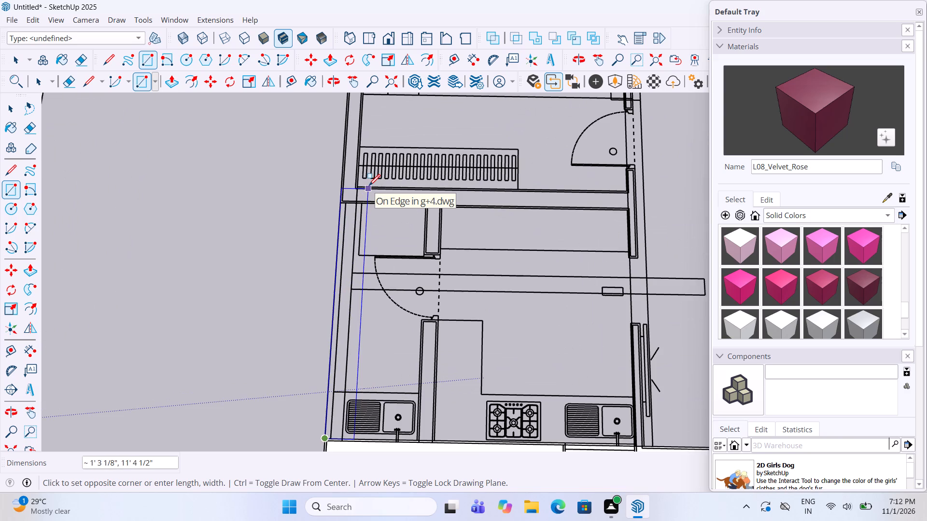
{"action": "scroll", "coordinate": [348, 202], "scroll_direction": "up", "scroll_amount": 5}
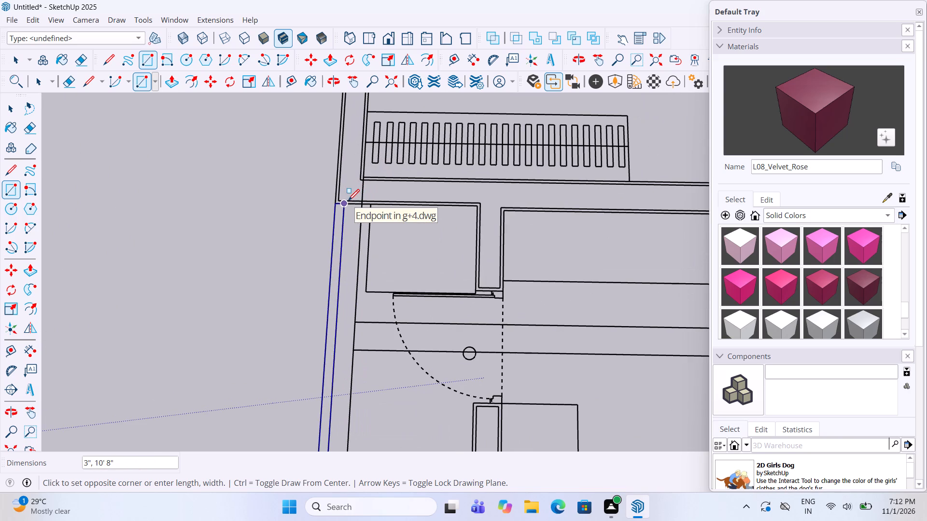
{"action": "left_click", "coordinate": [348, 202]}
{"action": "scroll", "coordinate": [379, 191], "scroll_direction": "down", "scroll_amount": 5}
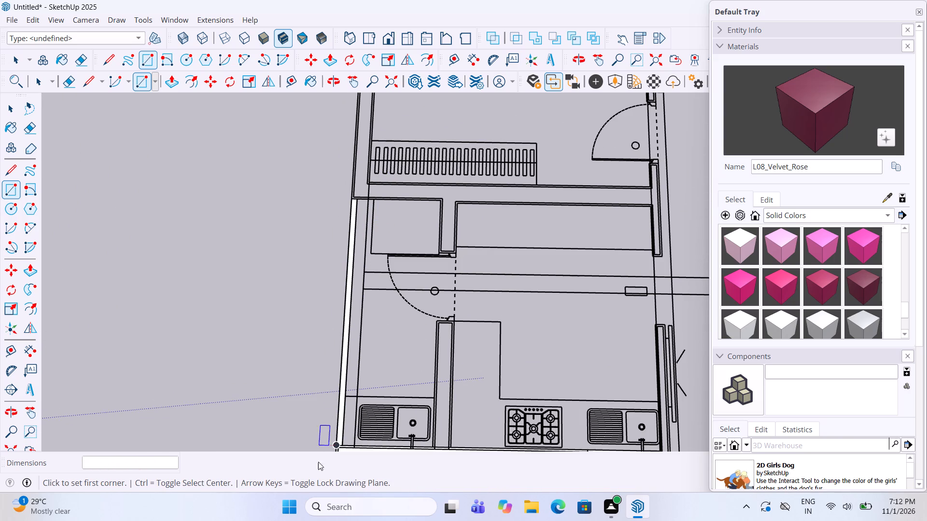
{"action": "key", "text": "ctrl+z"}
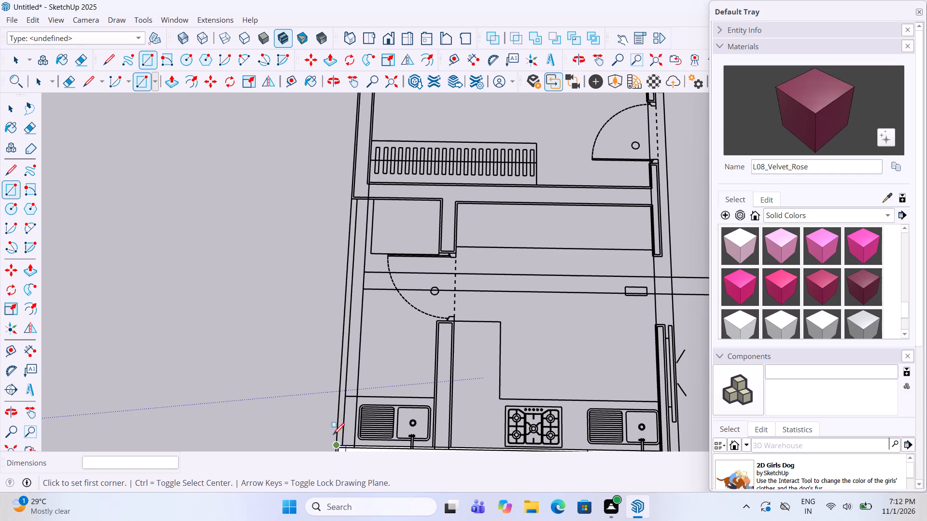
Trace a full-thickness rectangle over the kitchen's side outer wall, from the front wall up to the wardrobe room's partition.
{"action": "left_click", "coordinate": [338, 445]}
{"action": "scroll", "coordinate": [363, 190], "scroll_direction": "up", "scroll_amount": 4}
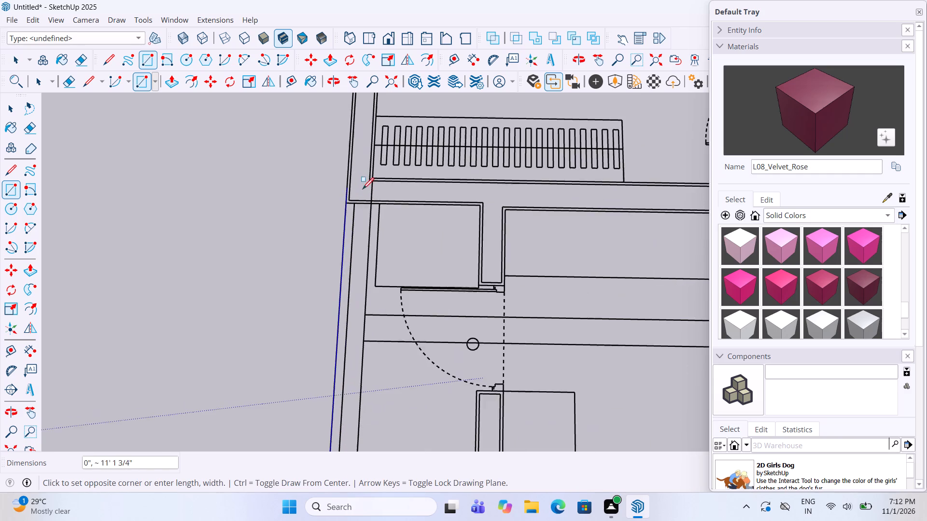
{"action": "scroll", "coordinate": [372, 208], "scroll_direction": "up", "scroll_amount": 4}
{"action": "left_click", "coordinate": [374, 202]}
Trace a 6' 10" by 9" rectangle over the side outer wall from the kitchen stretch to the bedroom window.
{"action": "scroll", "coordinate": [372, 331], "scroll_direction": "down", "scroll_amount": 6}
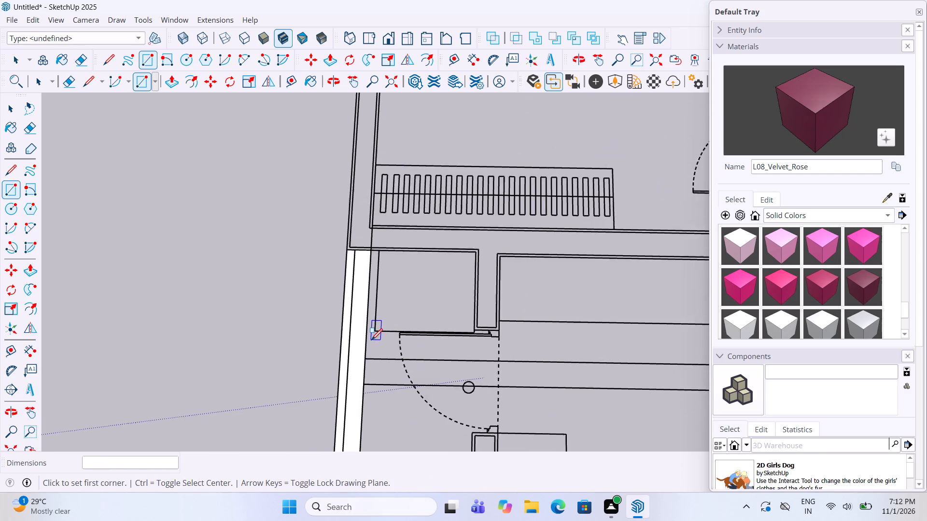
{"action": "scroll", "coordinate": [371, 341], "scroll_direction": "down", "scroll_amount": 6}
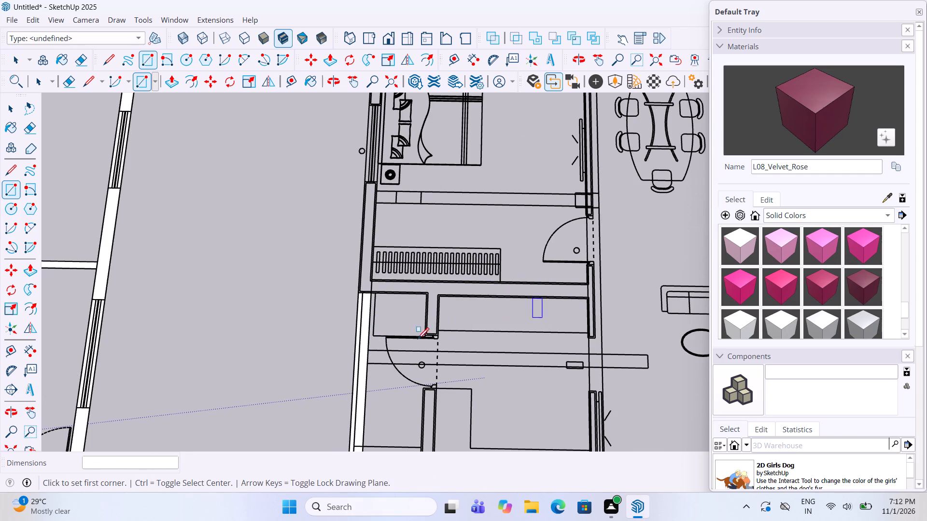
{"action": "scroll", "coordinate": [349, 247], "scroll_direction": "up", "scroll_amount": 5}
{"action": "scroll", "coordinate": [357, 296], "scroll_direction": "up", "scroll_amount": 5}
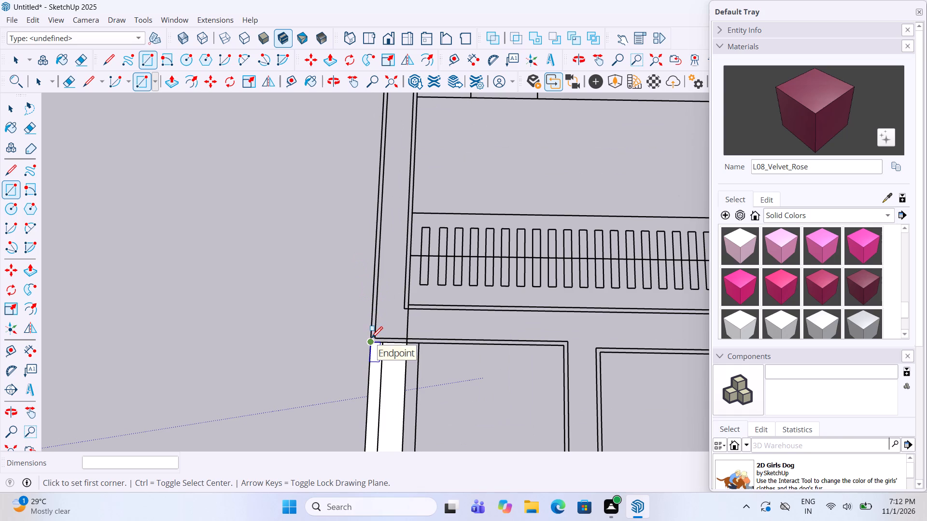
{"action": "left_click", "coordinate": [371, 339]}
{"action": "scroll", "coordinate": [371, 339], "scroll_direction": "down", "scroll_amount": 5}
{"action": "scroll", "coordinate": [402, 135], "scroll_direction": "up", "scroll_amount": 5}
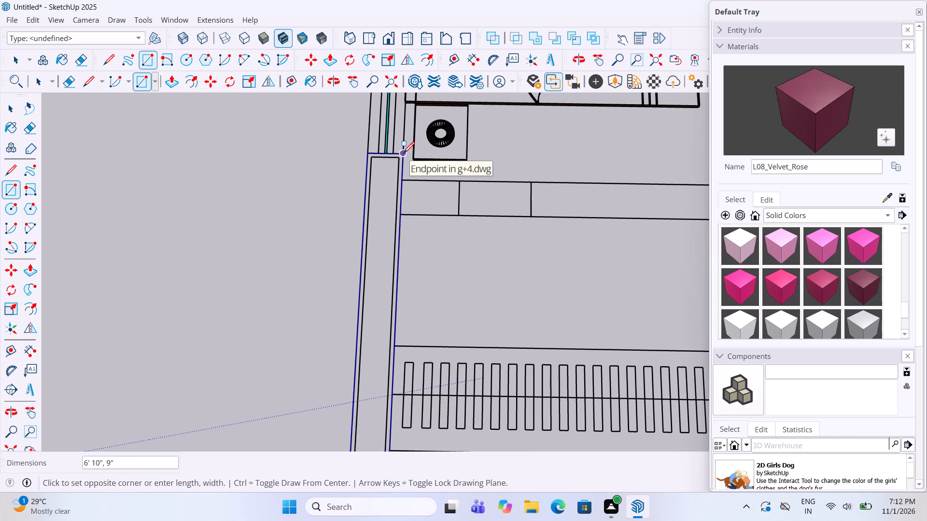
{"action": "left_click", "coordinate": [403, 154]}
Trace a 5' by 9" rectangle over the bedroom window in the side outer wall.
{"action": "scroll", "coordinate": [384, 283], "scroll_direction": "down", "scroll_amount": 12}
{"action": "scroll", "coordinate": [399, 179], "scroll_direction": "up", "scroll_amount": 3}
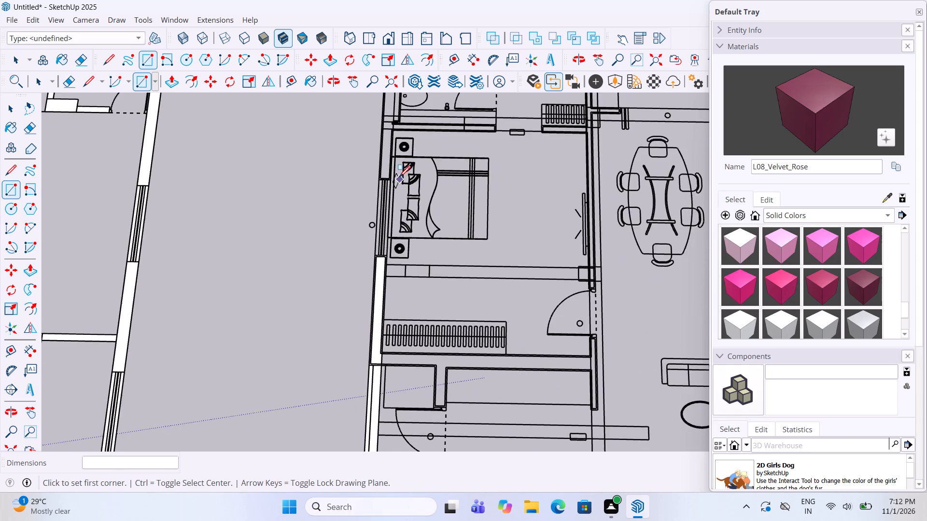
{"action": "scroll", "coordinate": [399, 178], "scroll_direction": "up", "scroll_amount": 2}
{"action": "scroll", "coordinate": [385, 223], "scroll_direction": "up", "scroll_amount": 4}
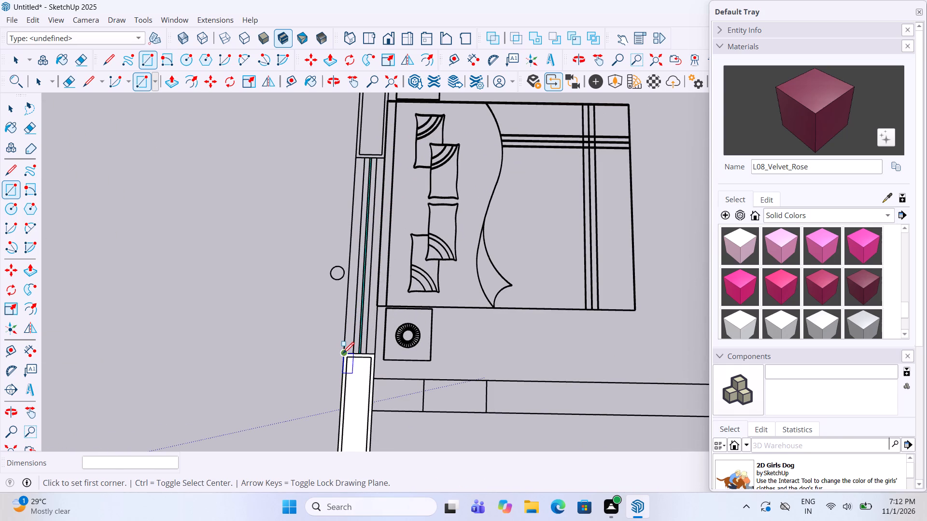
{"action": "left_click", "coordinate": [343, 355]}
{"action": "scroll", "coordinate": [383, 142], "scroll_direction": "up", "scroll_amount": 6}
{"action": "left_click", "coordinate": [385, 174]}
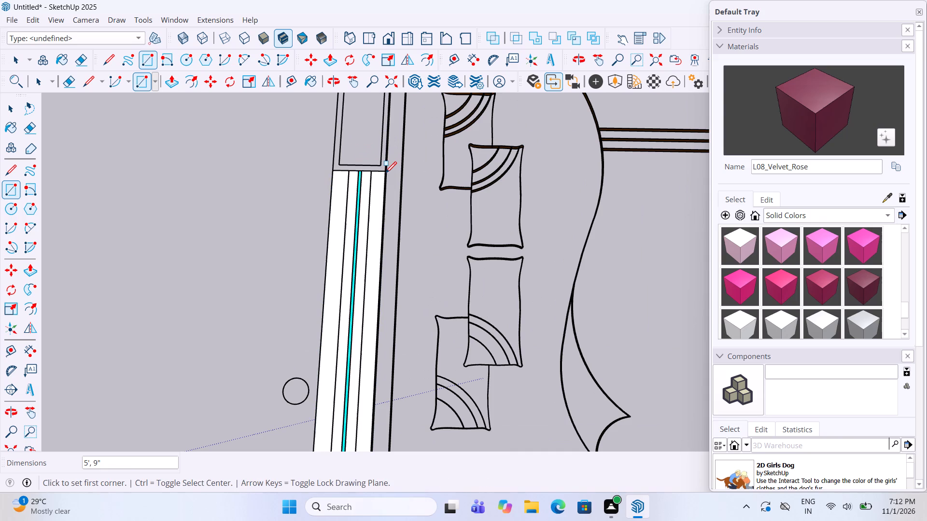
Trace a 3' 6" by 9" rectangle over the side outer wall from the bedroom window to the bathroom partition.
{"action": "left_click", "coordinate": [334, 171]}
{"action": "scroll", "coordinate": [347, 308], "scroll_direction": "down", "scroll_amount": 19}
{"action": "scroll", "coordinate": [349, 219], "scroll_direction": "up", "scroll_amount": 3}
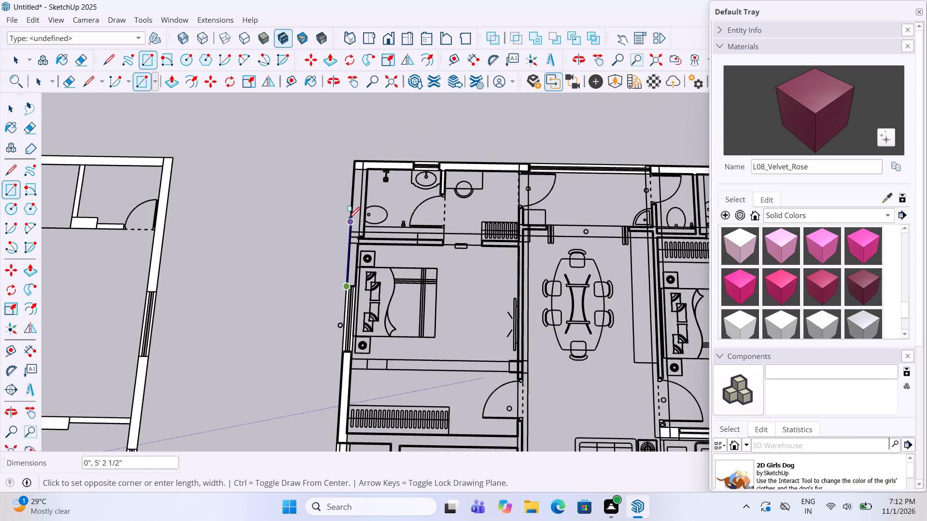
{"action": "scroll", "coordinate": [349, 219], "scroll_direction": "up", "scroll_amount": 8}
{"action": "scroll", "coordinate": [364, 264], "scroll_direction": "up", "scroll_amount": 10}
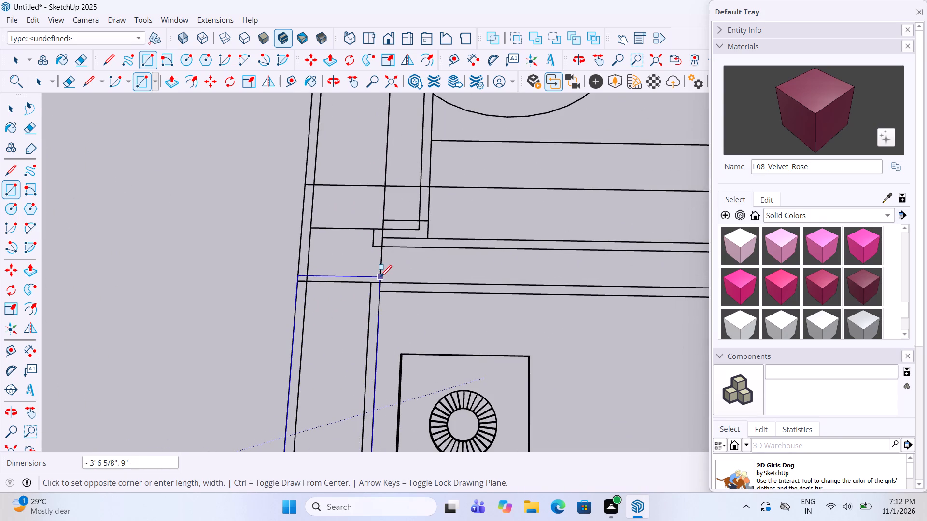
{"action": "left_click", "coordinate": [381, 281]}
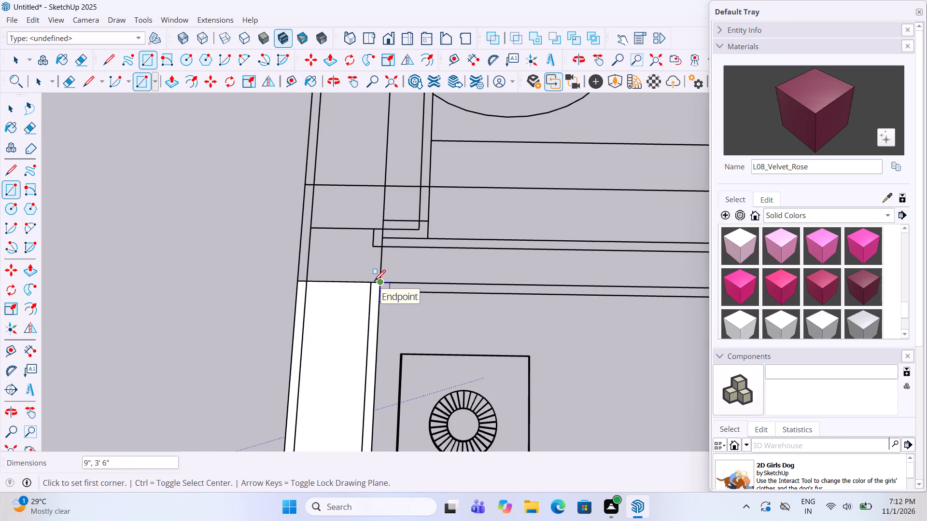
Trace a rectangle about 7' 6" by 6 1/2" over the partition between bedroom and bathroom, through to the outer wall face.
{"action": "scroll", "coordinate": [372, 283], "scroll_direction": "down", "scroll_amount": 12}
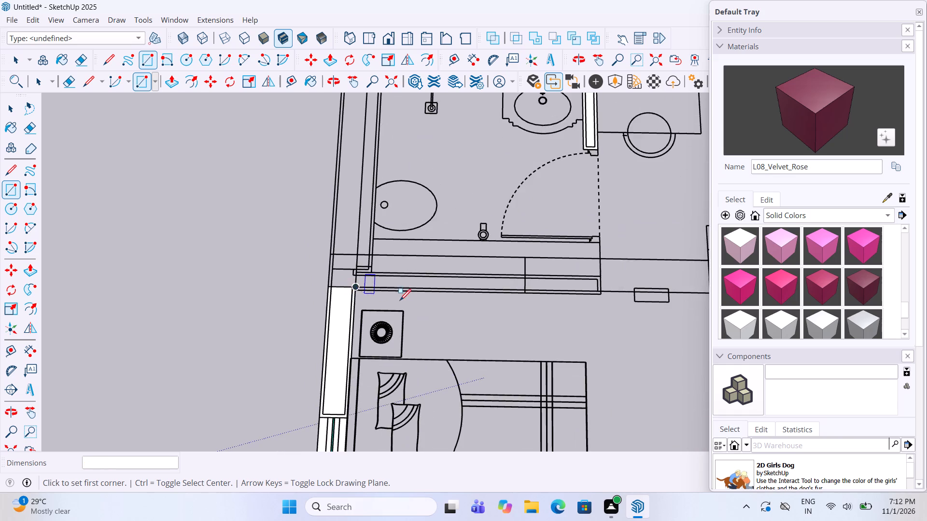
{"action": "scroll", "coordinate": [411, 310], "scroll_direction": "down", "scroll_amount": 3}
{"action": "scroll", "coordinate": [566, 280], "scroll_direction": "up", "scroll_amount": 5}
{"action": "scroll", "coordinate": [555, 330], "scroll_direction": "up", "scroll_amount": 2}
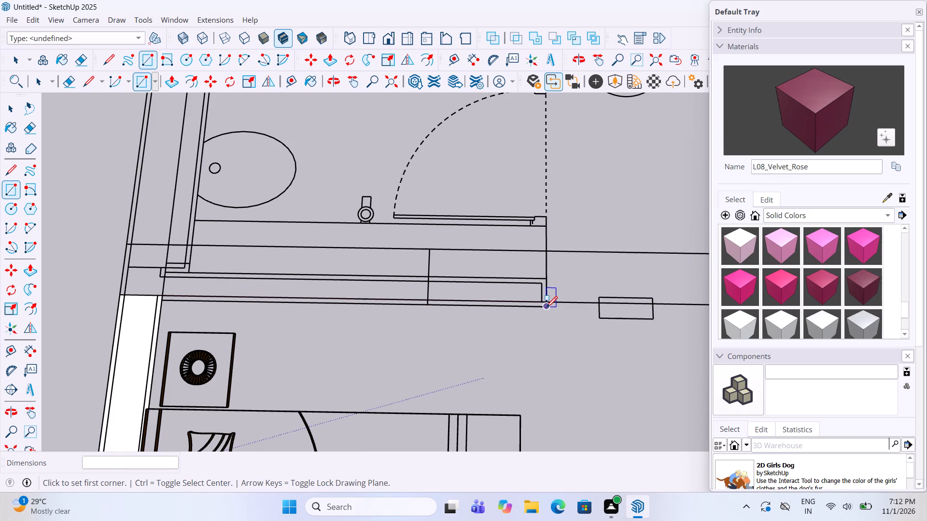
{"action": "left_click", "coordinate": [546, 309]}
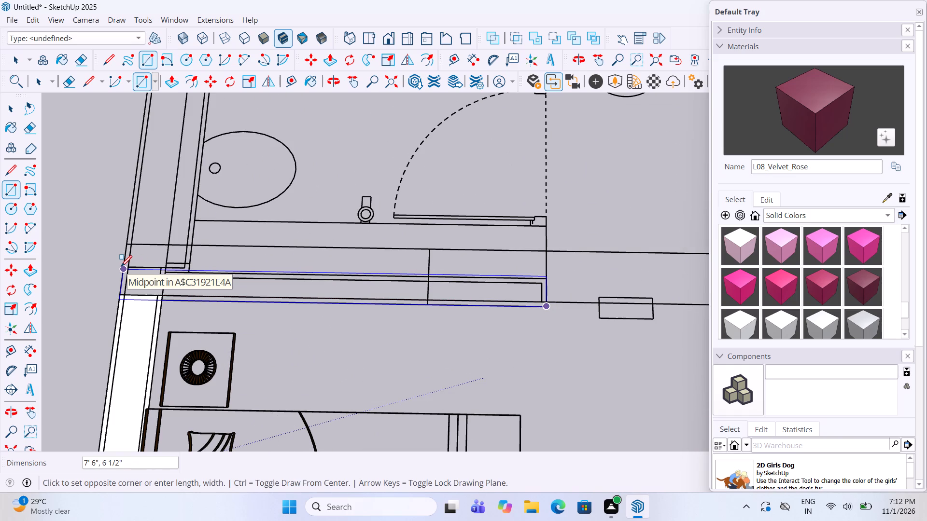
{"action": "left_click", "coordinate": [121, 268]}
Trace a rectangle about 5' 9" by 9" over the bathroom's side outer wall, from the rear corner to the bedroom partition.
{"action": "scroll", "coordinate": [291, 373], "scroll_direction": "down", "scroll_amount": 6}
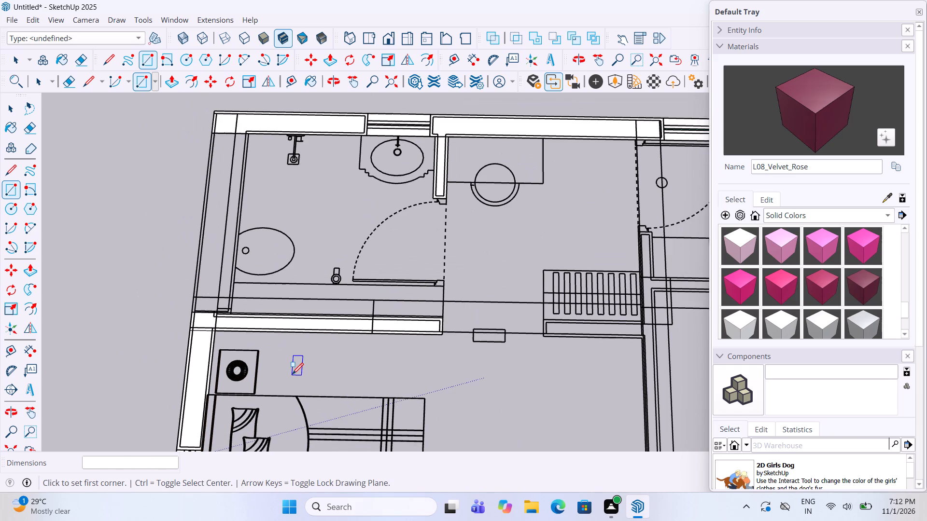
{"action": "scroll", "coordinate": [227, 132], "scroll_direction": "up", "scroll_amount": 3}
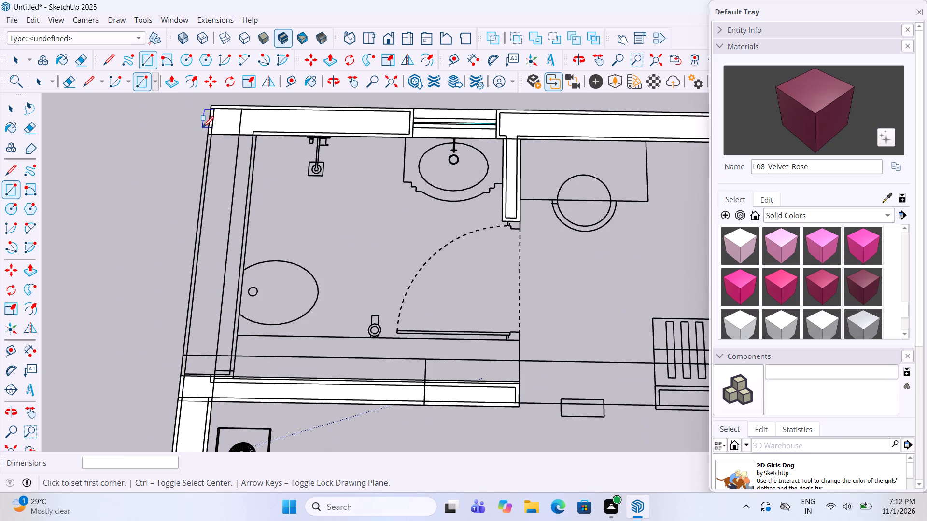
{"action": "left_click", "coordinate": [206, 134]}
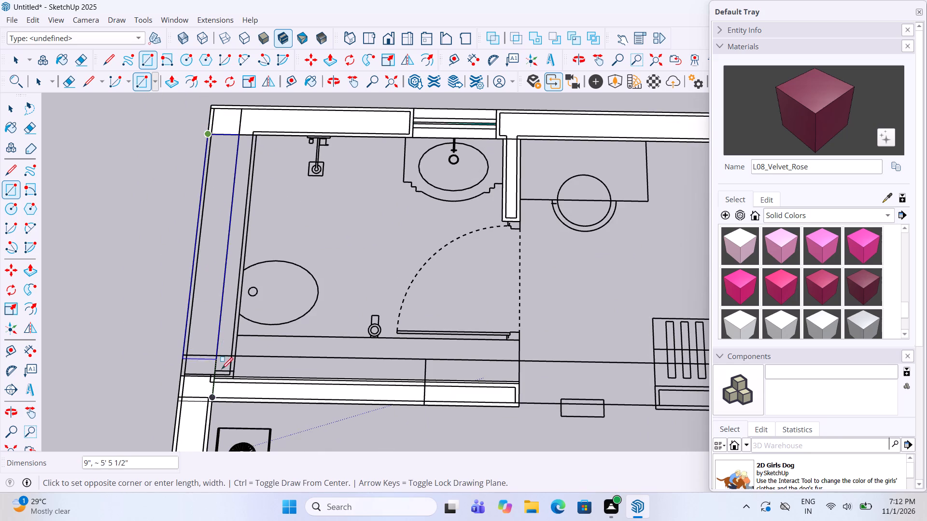
{"action": "scroll", "coordinate": [211, 374], "scroll_direction": "up", "scroll_amount": 9}
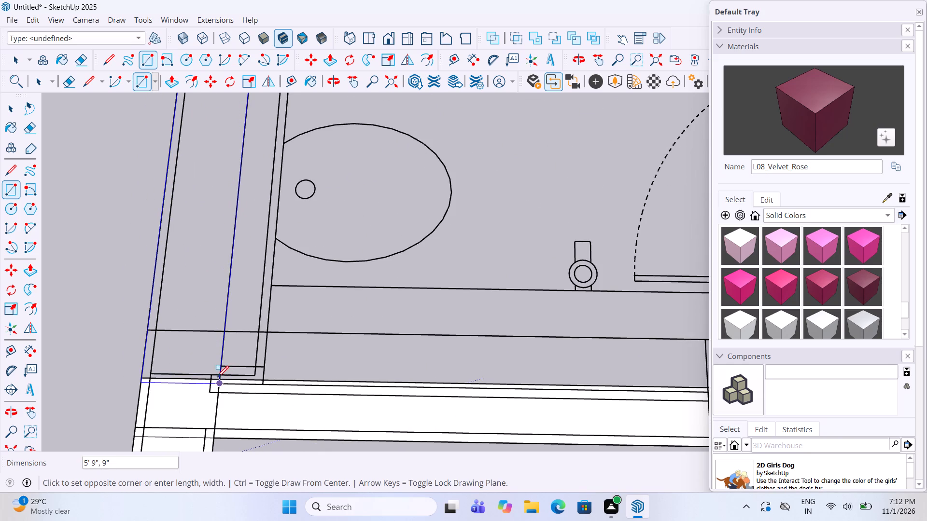
{"action": "scroll", "coordinate": [218, 378], "scroll_direction": "up", "scroll_amount": 6}
{"action": "left_click", "coordinate": [221, 378]}
Trace a rectangle over the narrow strip behind the toilet, along the inner side of the bathroom's outer wall.
{"action": "scroll", "coordinate": [326, 343], "scroll_direction": "down", "scroll_amount": 6}
{"action": "scroll", "coordinate": [332, 298], "scroll_direction": "down", "scroll_amount": 4}
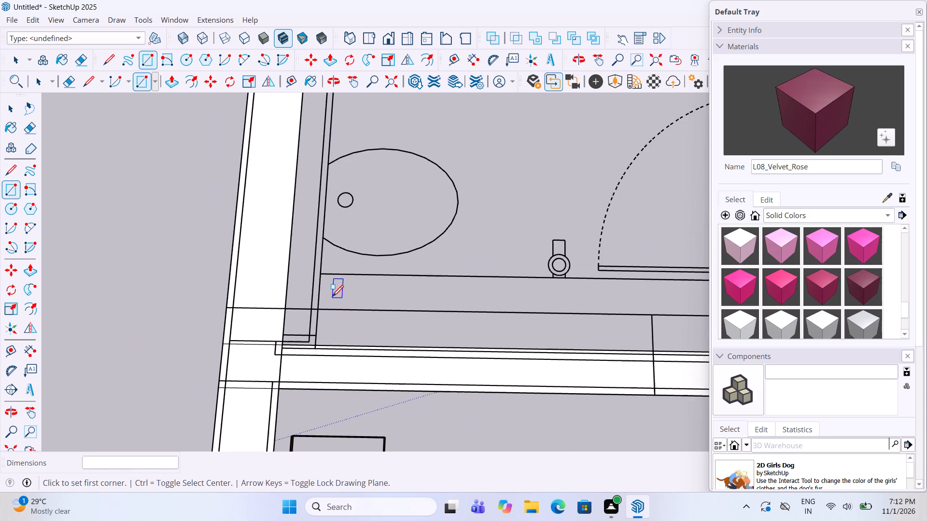
{"action": "scroll", "coordinate": [333, 298], "scroll_direction": "down", "scroll_amount": 8}
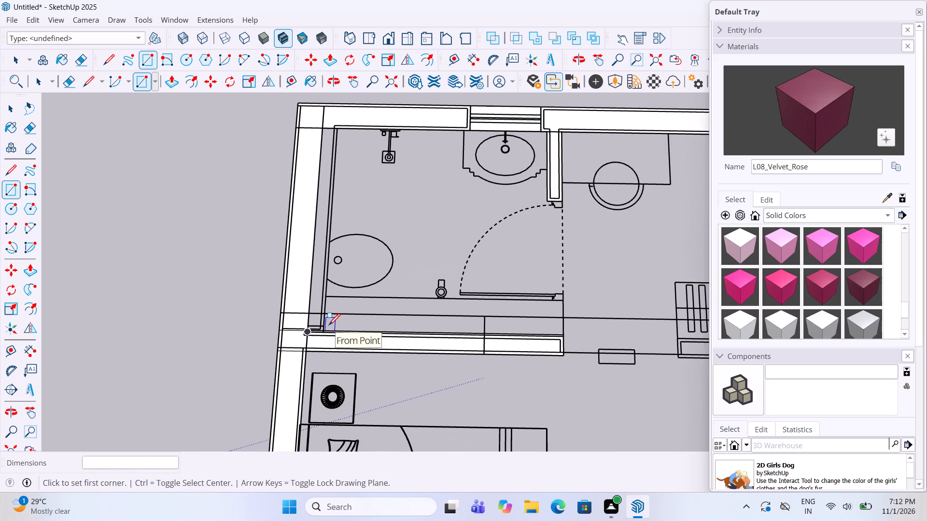
{"action": "scroll", "coordinate": [329, 326], "scroll_direction": "up", "scroll_amount": 4}
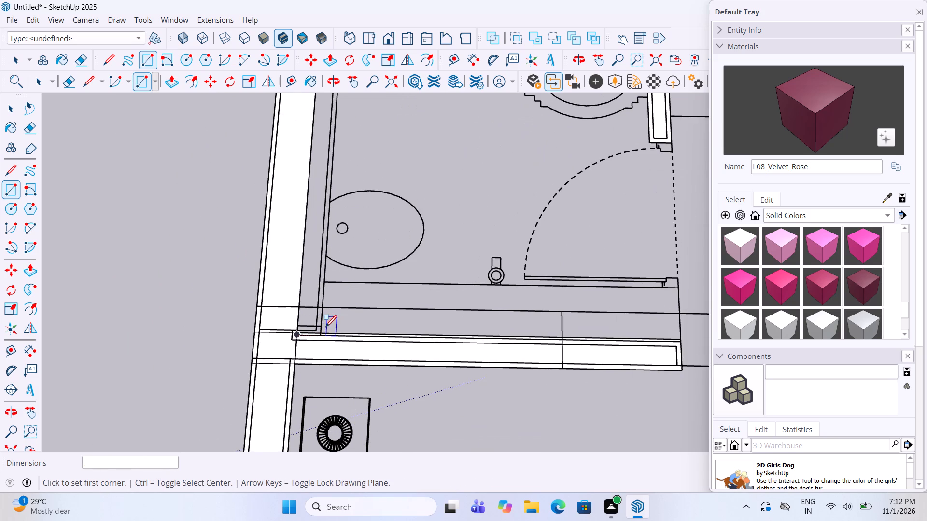
{"action": "left_click", "coordinate": [324, 331]}
{"action": "scroll", "coordinate": [324, 331], "scroll_direction": "down", "scroll_amount": 4}
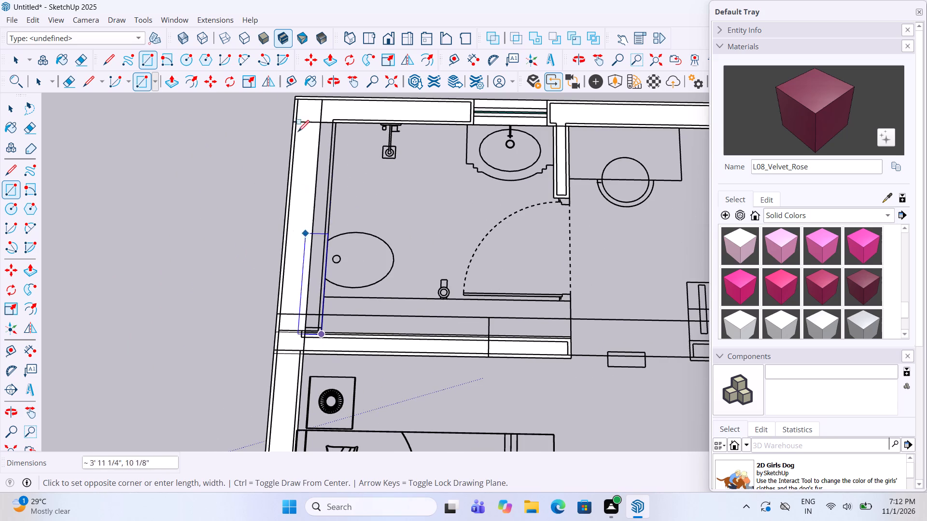
{"action": "left_click", "coordinate": [322, 123]}
Delete the narrow strip face behind the toilet, along the inner side of the bathroom's side outer wall.
{"action": "scroll", "coordinate": [310, 173], "scroll_direction": "up", "scroll_amount": 3}
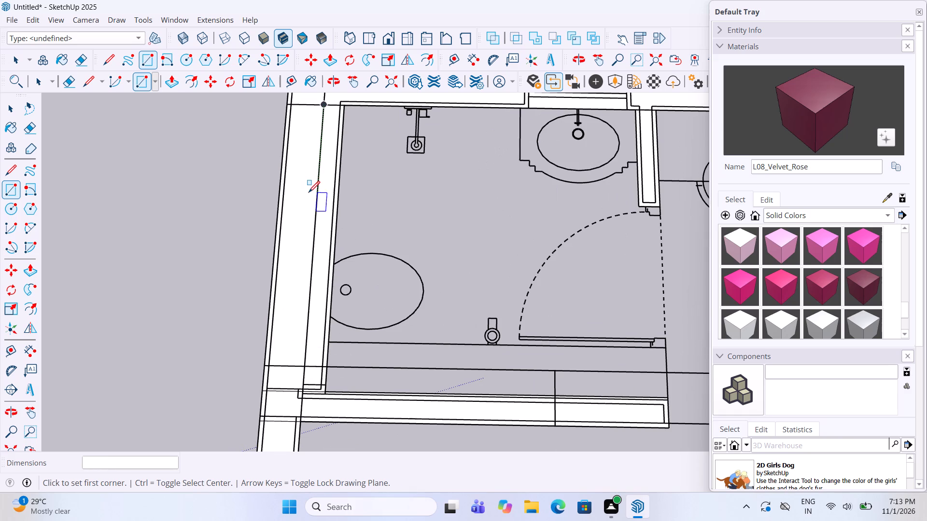
{"action": "key", "text": "space"}
{"action": "double_click", "coordinate": [316, 218]}
{"action": "left_click", "coordinate": [316, 218]}
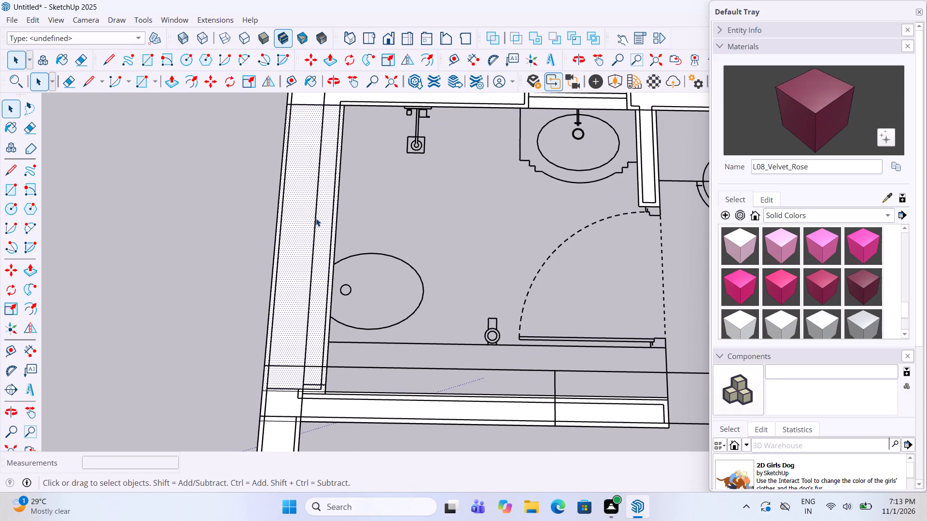
{"action": "scroll", "coordinate": [353, 192], "scroll_direction": "down", "scroll_amount": 6}
{"action": "scroll", "coordinate": [554, 208], "scroll_direction": "down", "scroll_amount": 4}
{"action": "middle_click_drag", "start_coordinate": [549, 208], "coordinate": [542, 204]}
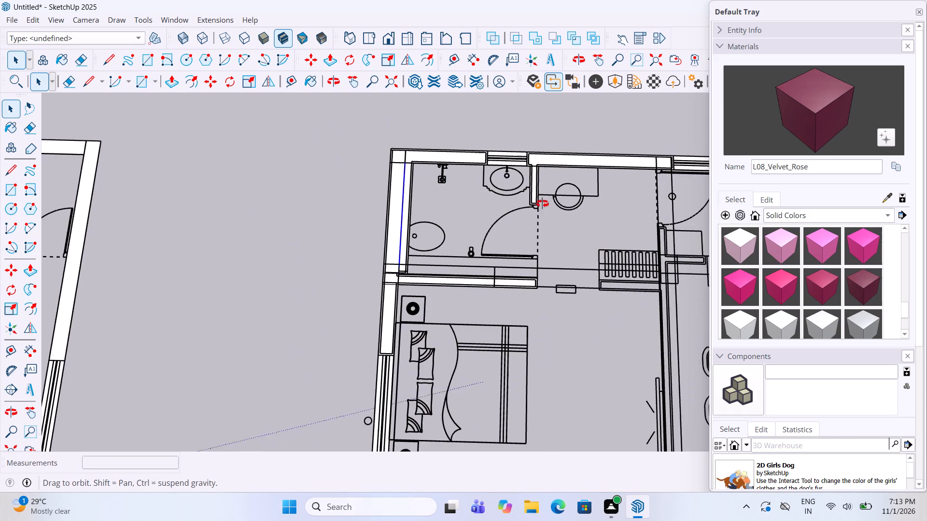
{"action": "middle_click_drag", "start_coordinate": [542, 204], "coordinate": [521, 196]}
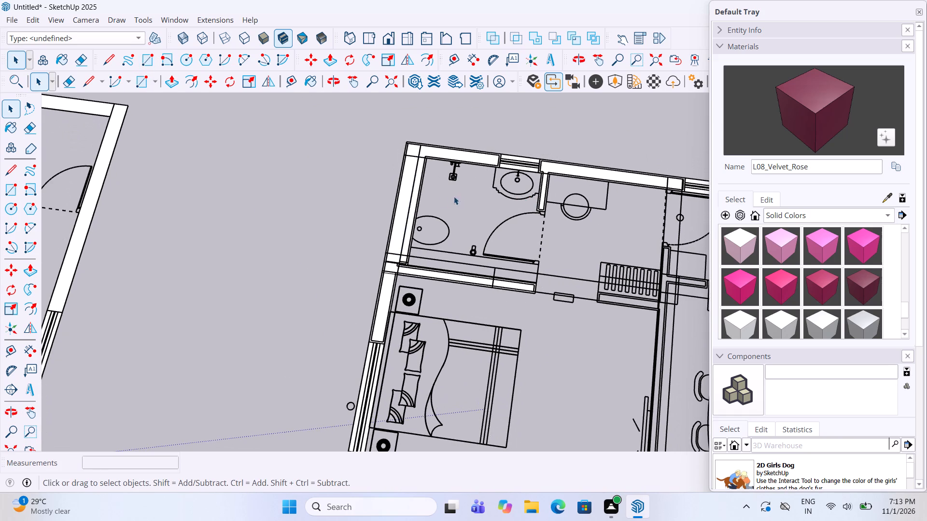
{"action": "scroll", "coordinate": [427, 199], "scroll_direction": "up", "scroll_amount": 8}
{"action": "left_click", "coordinate": [407, 206]}
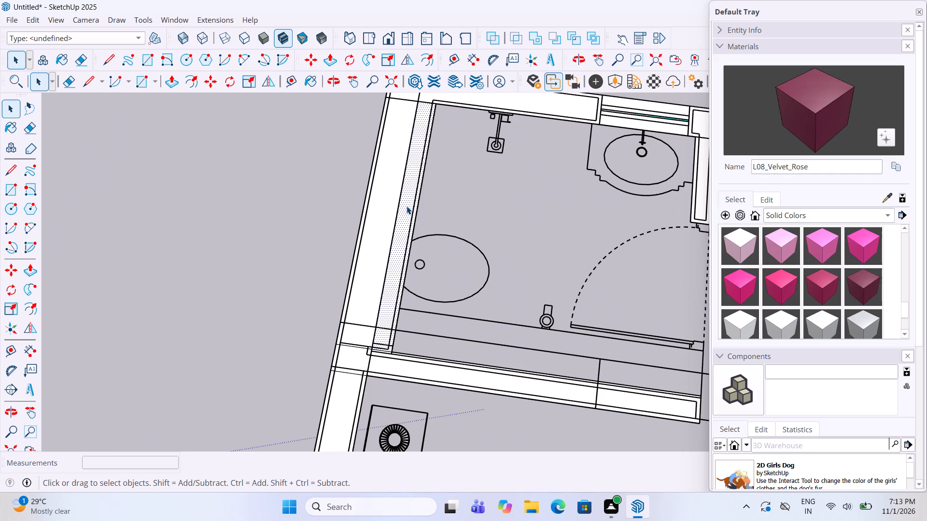
{"action": "key", "text": "BackSpace"}
{"action": "key", "text": "Delete"}
{"action": "left_click", "coordinate": [301, 235]}
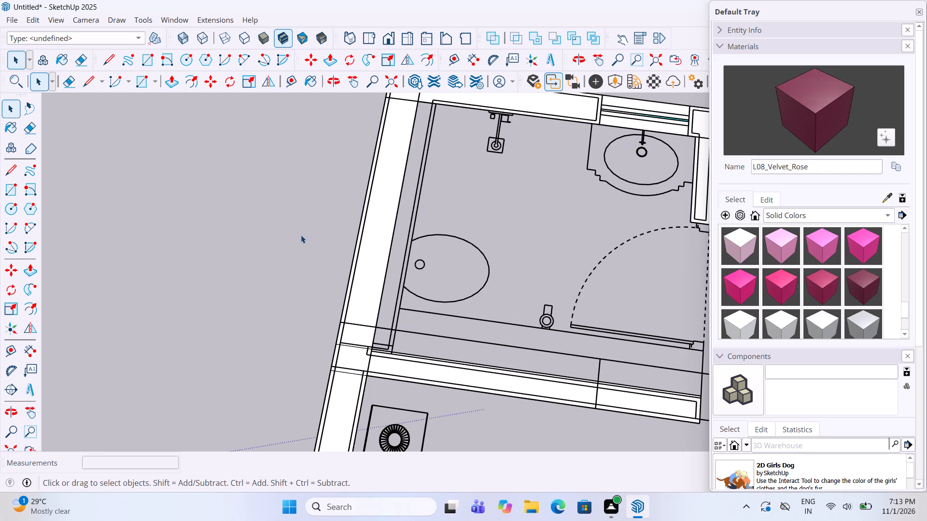
Trace adjoining 1' 2 1/2" by 9" and 1' 6" by 9" rectangles over the bedroom–wardrobe room partition, starting at the outer wall.
{"action": "scroll", "coordinate": [301, 235], "scroll_direction": "down", "scroll_amount": 5}
{"action": "scroll", "coordinate": [364, 212], "scroll_direction": "down", "scroll_amount": 13}
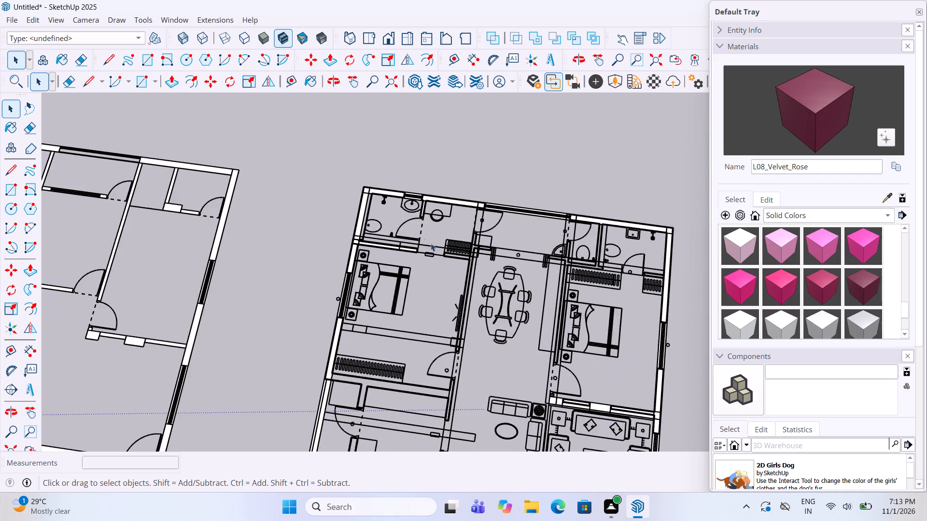
{"action": "scroll", "coordinate": [410, 329], "scroll_direction": "up", "scroll_amount": 5}
{"action": "scroll", "coordinate": [312, 347], "scroll_direction": "up", "scroll_amount": 5}
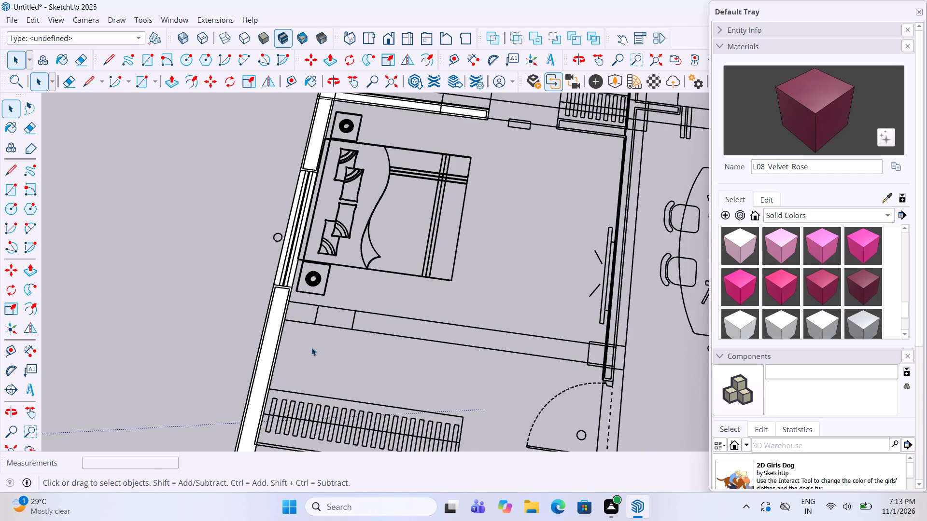
{"action": "scroll", "coordinate": [383, 290], "scroll_direction": "up", "scroll_amount": 4}
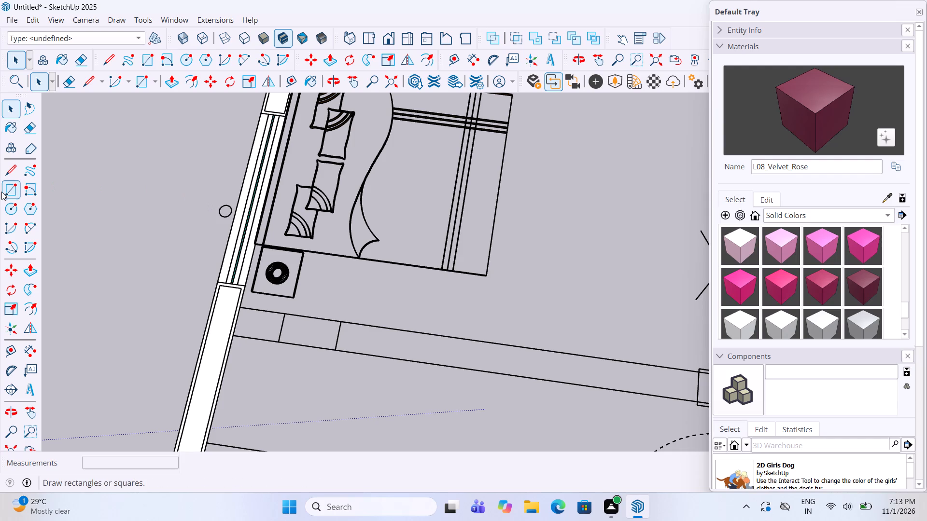
{"action": "left_click", "coordinate": [6, 190]}
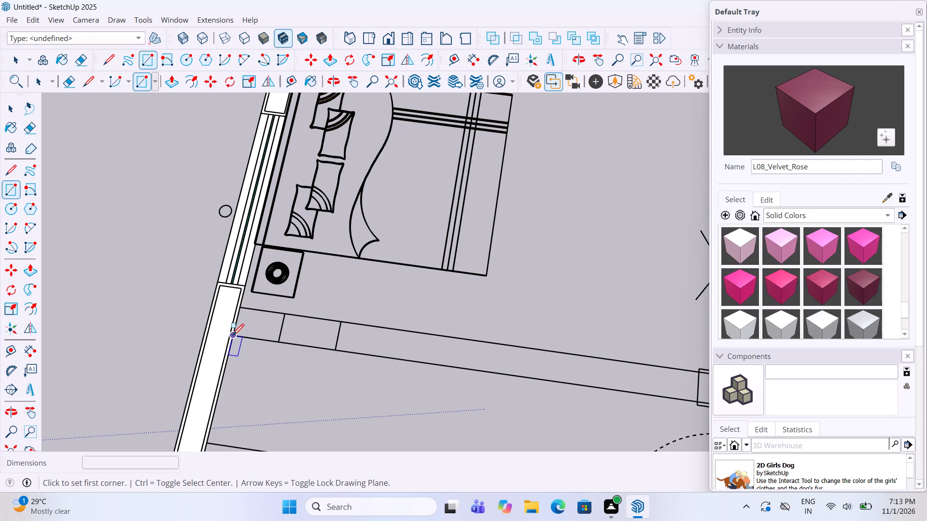
{"action": "left_click", "coordinate": [233, 336]}
{"action": "left_click", "coordinate": [284, 315]}
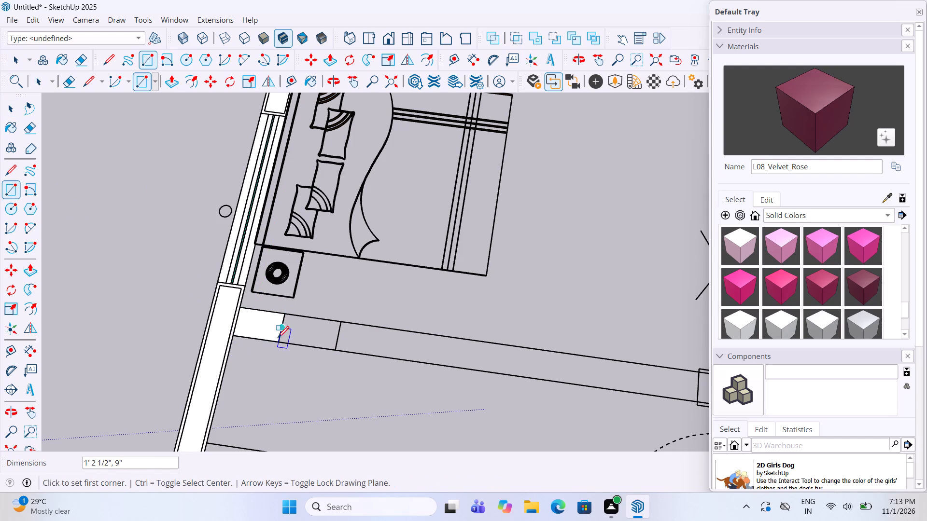
{"action": "left_click", "coordinate": [277, 342]}
{"action": "left_click", "coordinate": [342, 322]}
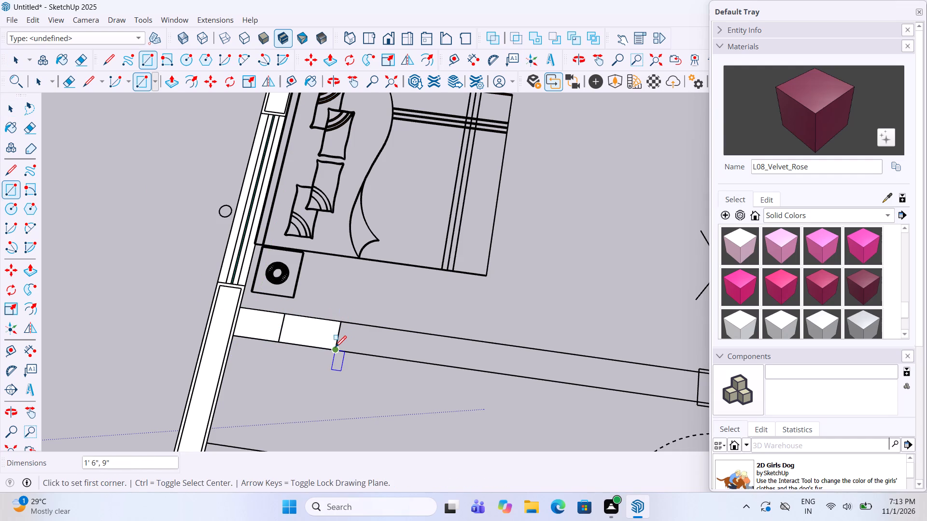
Trace a 9' 4" by 9" rectangle over the rest of the bedroom–wardrobe room partition, up to the column outline.
{"action": "left_click", "coordinate": [335, 348]}
{"action": "scroll", "coordinate": [340, 343], "scroll_direction": "down", "scroll_amount": 6}
{"action": "scroll", "coordinate": [544, 373], "scroll_direction": "up", "scroll_amount": 6}
{"action": "scroll", "coordinate": [590, 355], "scroll_direction": "up", "scroll_amount": 6}
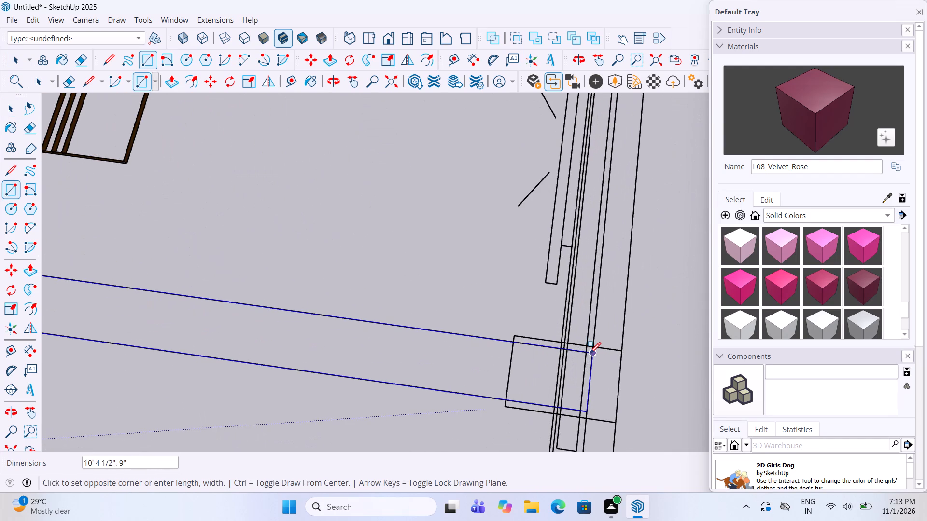
{"action": "scroll", "coordinate": [291, 284], "scroll_direction": "down", "scroll_amount": 5}
{"action": "scroll", "coordinate": [515, 331], "scroll_direction": "up", "scroll_amount": 5}
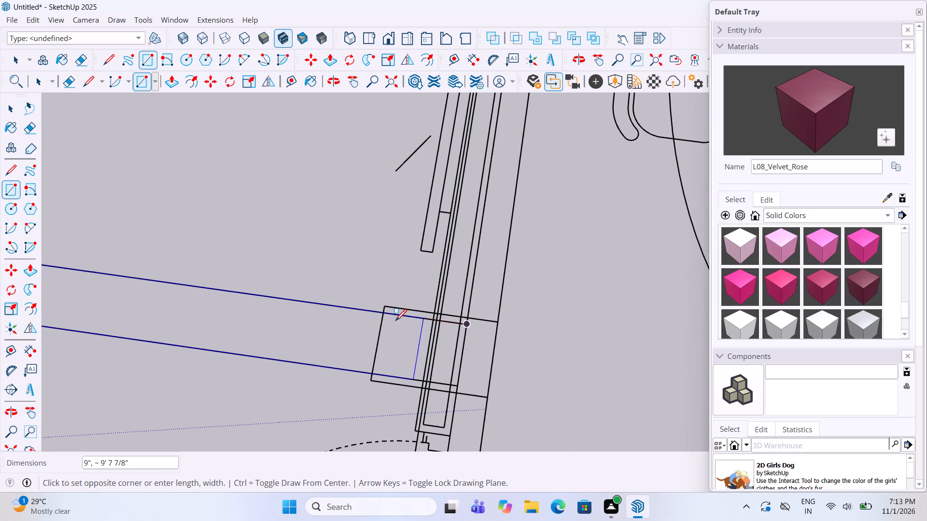
{"action": "left_click", "coordinate": [382, 315]}
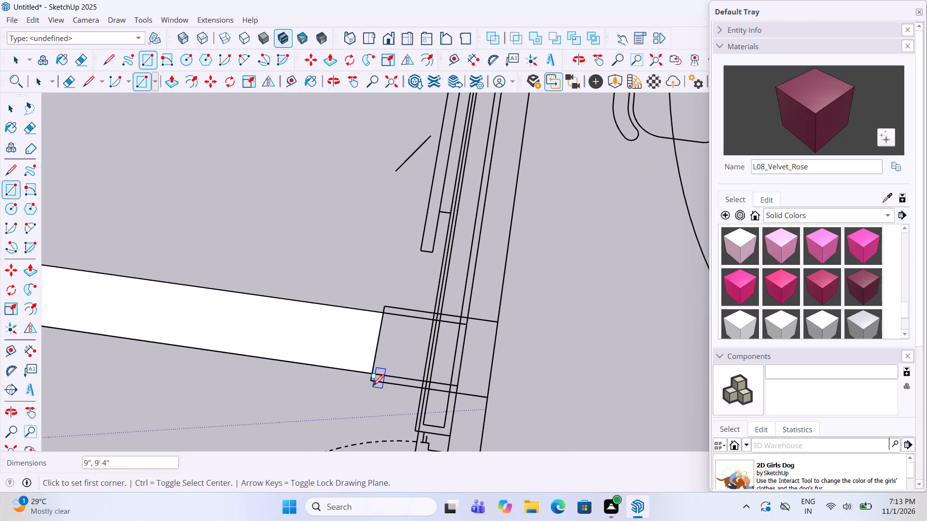
Trace a 1' 5" by 11" rectangle over the column at the partition's dining-side end.
{"action": "left_click", "coordinate": [369, 383]}
{"action": "left_click", "coordinate": [495, 321]}
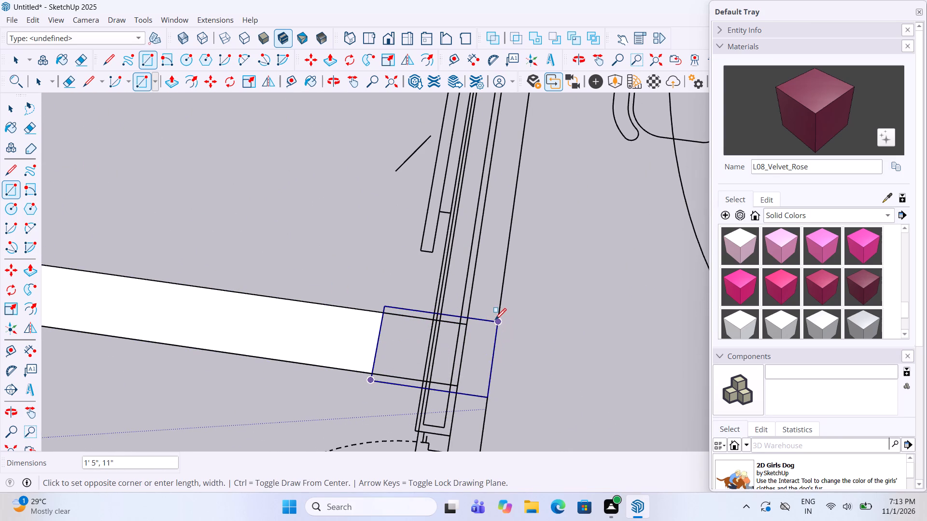
Trace a rectangle about 13' 7" by 4 1/2" over the bedroom–dining wall, from the wardrobe room door jamb to the far door jamb.
{"action": "scroll", "coordinate": [439, 344], "scroll_direction": "down", "scroll_amount": 13}
{"action": "middle_click_drag", "start_coordinate": [433, 382], "coordinate": [422, 375]}
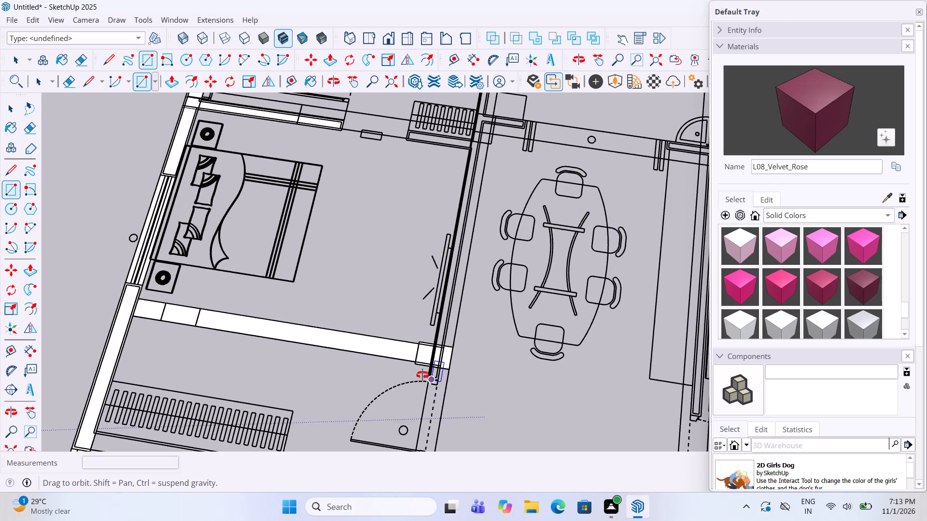
{"action": "middle_click_drag", "start_coordinate": [422, 375], "coordinate": [309, 374]}
{"action": "middle_click_drag", "start_coordinate": [298, 367], "coordinate": [181, 330]}
{"action": "scroll", "coordinate": [480, 252], "scroll_direction": "up", "scroll_amount": 5}
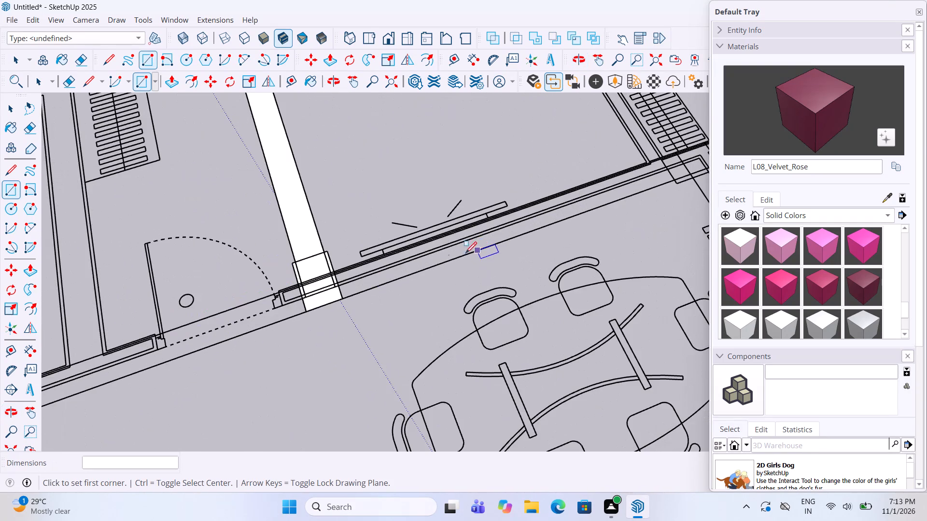
{"action": "scroll", "coordinate": [309, 253], "scroll_direction": "up", "scroll_amount": 6}
{"action": "left_click", "coordinate": [262, 352]}
{"action": "scroll", "coordinate": [286, 332], "scroll_direction": "down", "scroll_amount": 6}
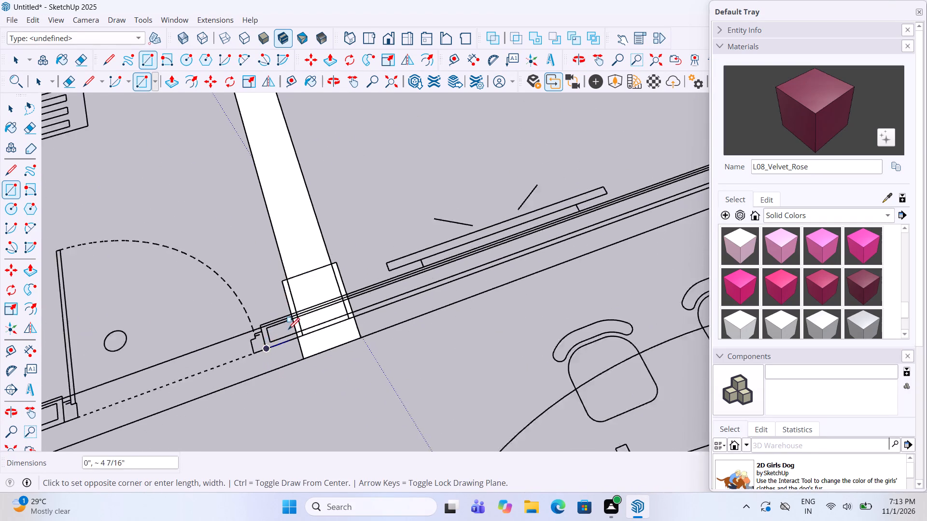
{"action": "scroll", "coordinate": [329, 319], "scroll_direction": "down", "scroll_amount": 6}
{"action": "scroll", "coordinate": [569, 258], "scroll_direction": "up", "scroll_amount": 4}
{"action": "scroll", "coordinate": [602, 196], "scroll_direction": "up", "scroll_amount": 7}
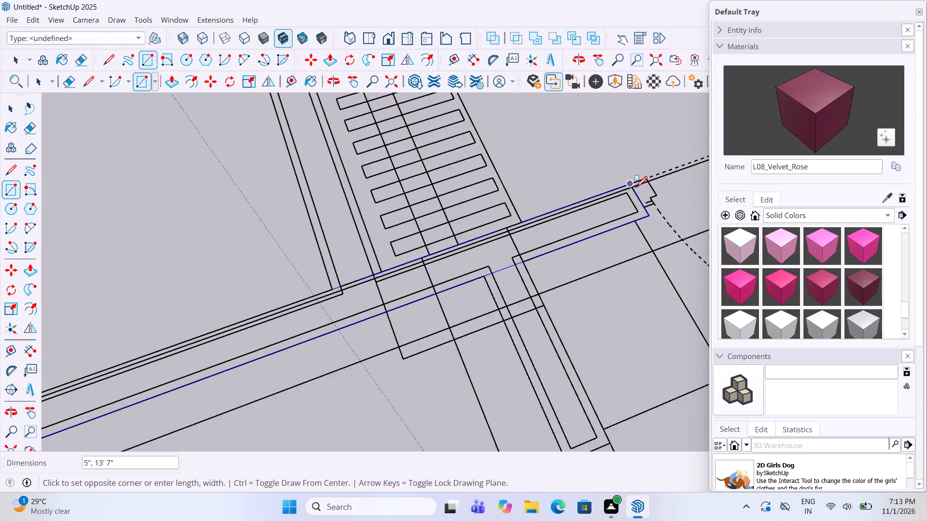
{"action": "scroll", "coordinate": [636, 189], "scroll_direction": "up", "scroll_amount": 8}
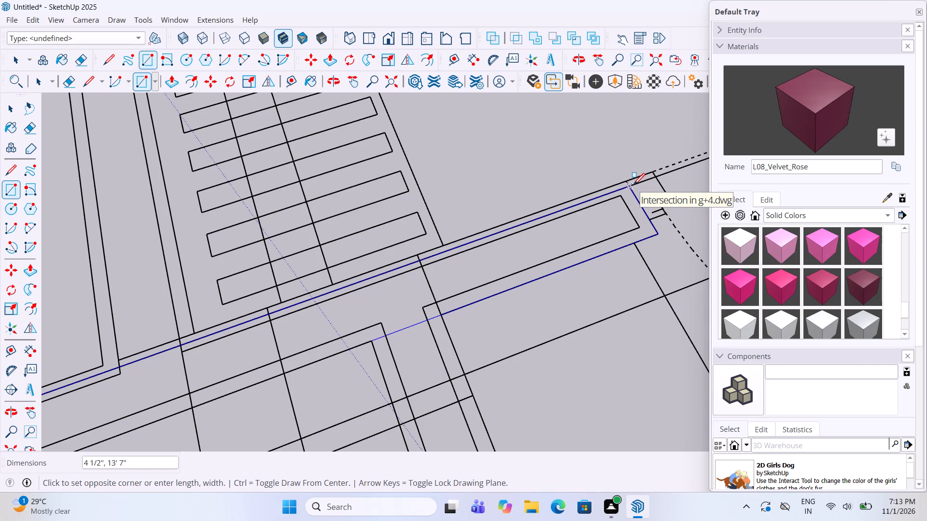
{"action": "left_click", "coordinate": [632, 179]}
Trace a rectangle over the short partition between the bedroom and the small wardrobe, ending at the dining wall.
{"action": "scroll", "coordinate": [612, 239], "scroll_direction": "down", "scroll_amount": 9}
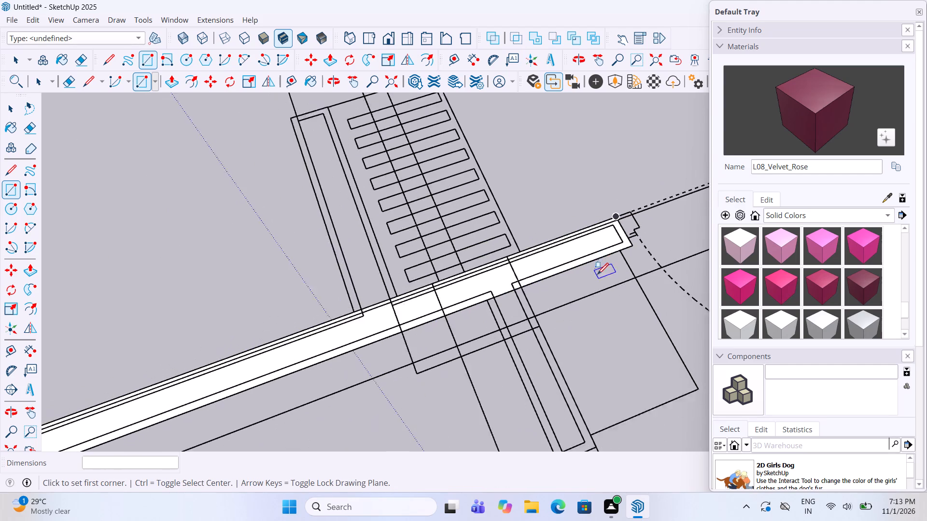
{"action": "scroll", "coordinate": [597, 275], "scroll_direction": "down", "scroll_amount": 3}
{"action": "scroll", "coordinate": [393, 160], "scroll_direction": "up", "scroll_amount": 4}
{"action": "left_click", "coordinate": [398, 176]}
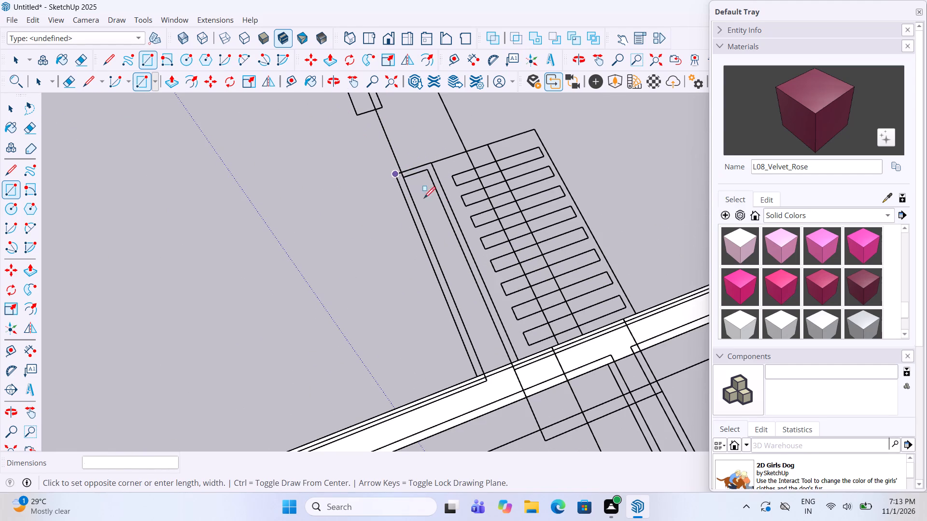
{"action": "left_click", "coordinate": [523, 358]}
Trace a 1' 11 1/2" by 5" rectangle over the short wall stub projecting from the bedroom–dining wall into the dining side.
{"action": "scroll", "coordinate": [311, 161], "scroll_direction": "down", "scroll_amount": 4}
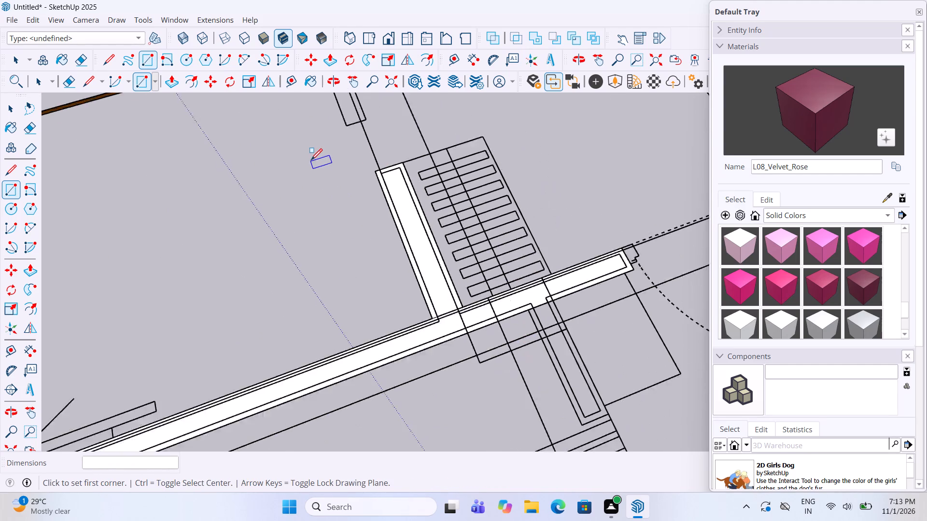
{"action": "scroll", "coordinate": [311, 161], "scroll_direction": "down", "scroll_amount": 3}
{"action": "scroll", "coordinate": [479, 274], "scroll_direction": "up", "scroll_amount": 5}
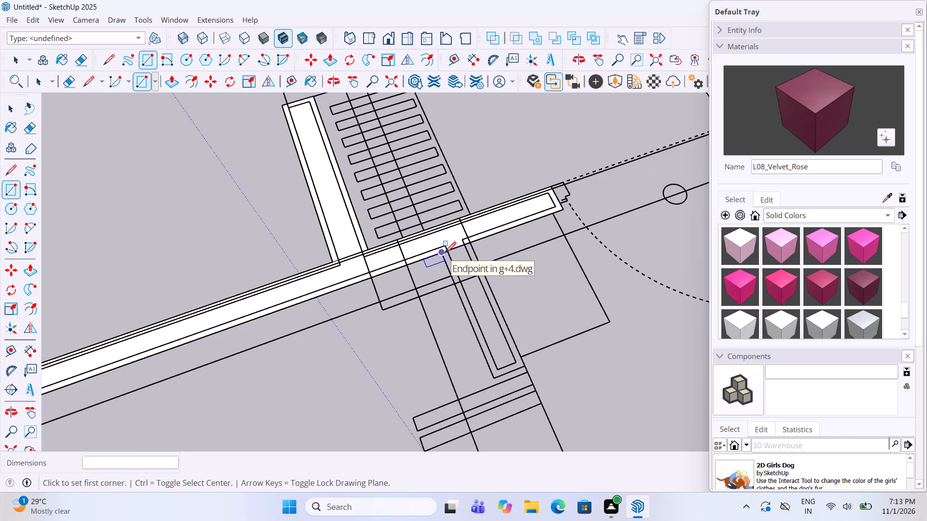
{"action": "left_click", "coordinate": [445, 254]}
{"action": "left_click", "coordinate": [524, 369]}
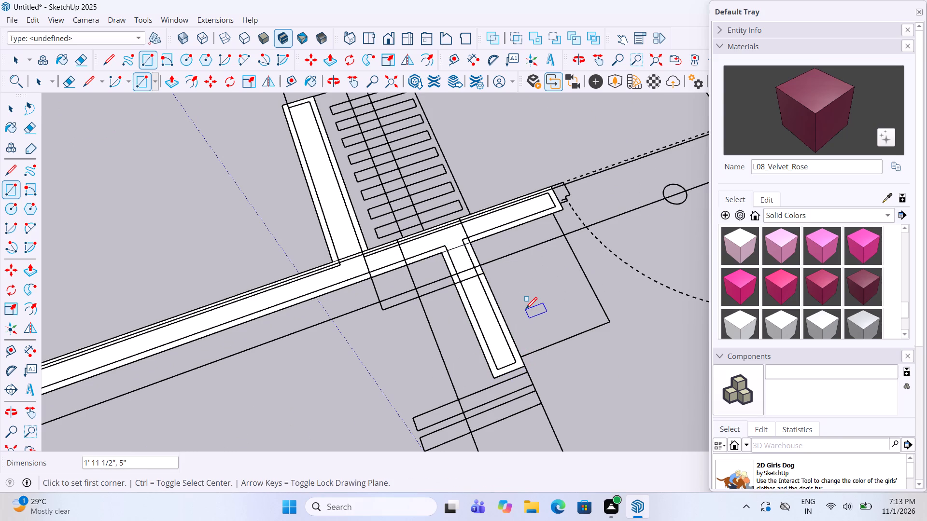
Trace a 5' 3" by 9" rectangle over the partition between kitchen and utility sink area, from the door jamb to the outer wall.
{"action": "scroll", "coordinate": [552, 291], "scroll_direction": "down", "scroll_amount": 8}
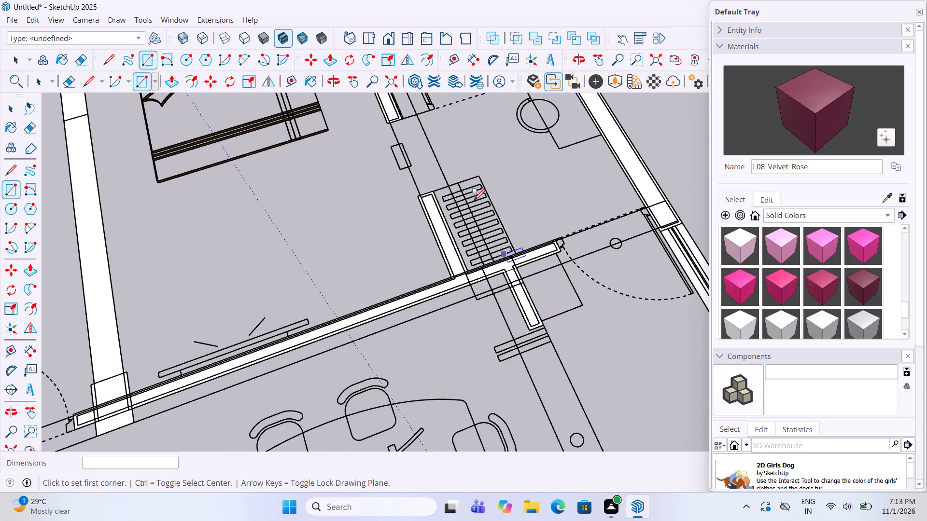
{"action": "scroll", "coordinate": [473, 201], "scroll_direction": "down", "scroll_amount": 12}
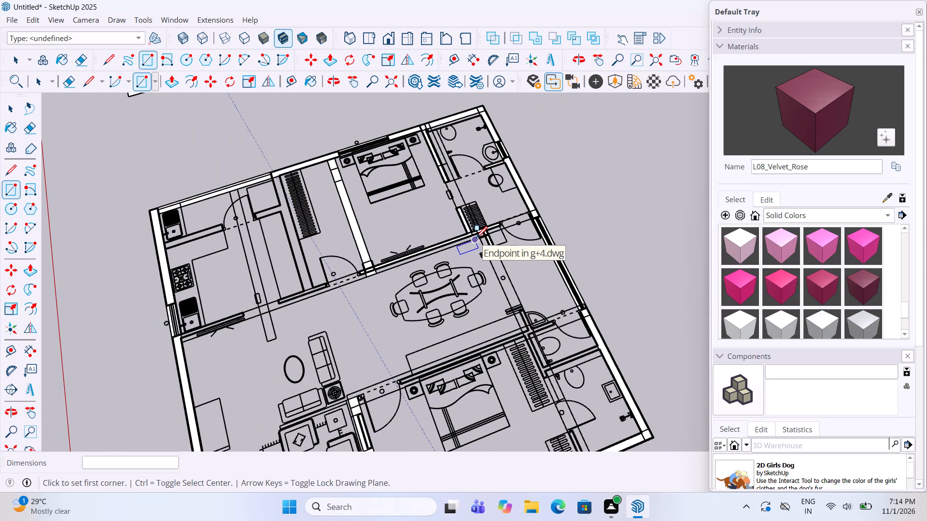
{"action": "scroll", "coordinate": [151, 223], "scroll_direction": "up", "scroll_amount": 11}
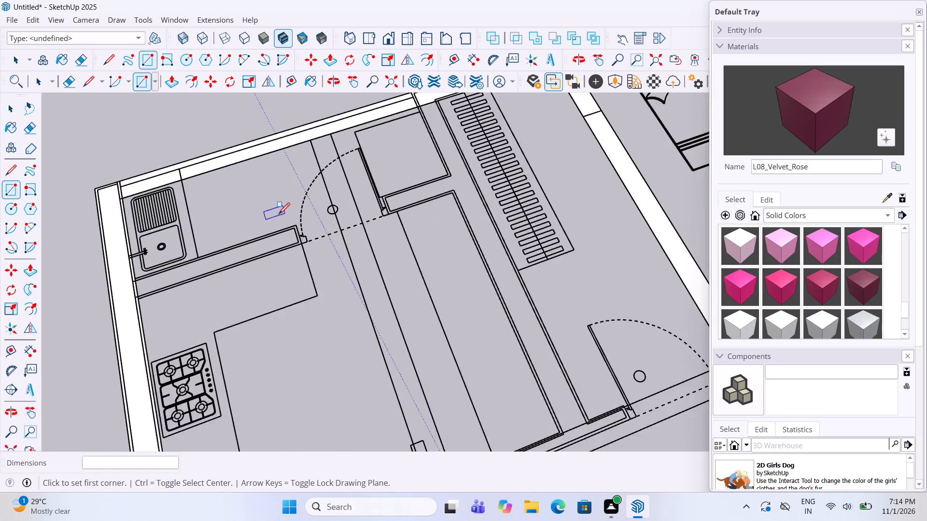
{"action": "scroll", "coordinate": [279, 215], "scroll_direction": "up", "scroll_amount": 5}
{"action": "left_click", "coordinate": [304, 233]}
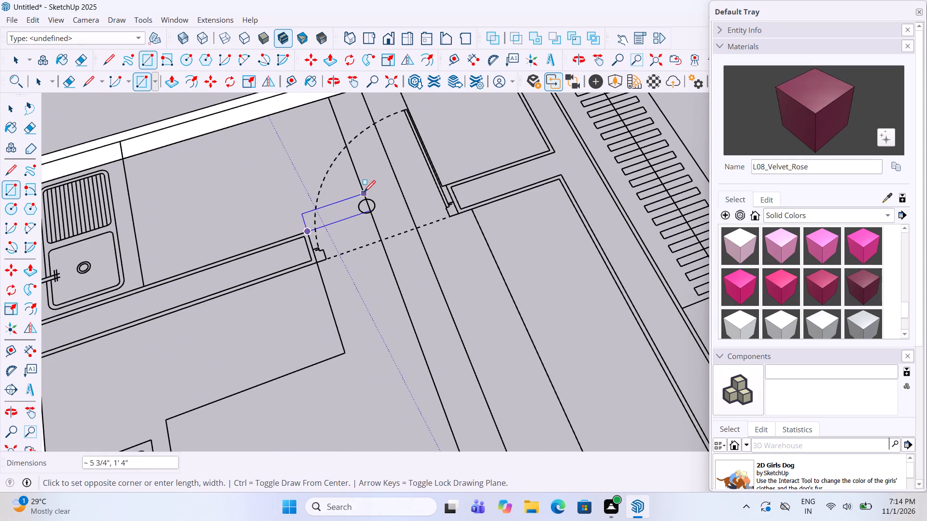
{"action": "scroll", "coordinate": [364, 193], "scroll_direction": "down", "scroll_amount": 5}
{"action": "scroll", "coordinate": [167, 268], "scroll_direction": "up", "scroll_amount": 6}
{"action": "left_click", "coordinate": [174, 311]}
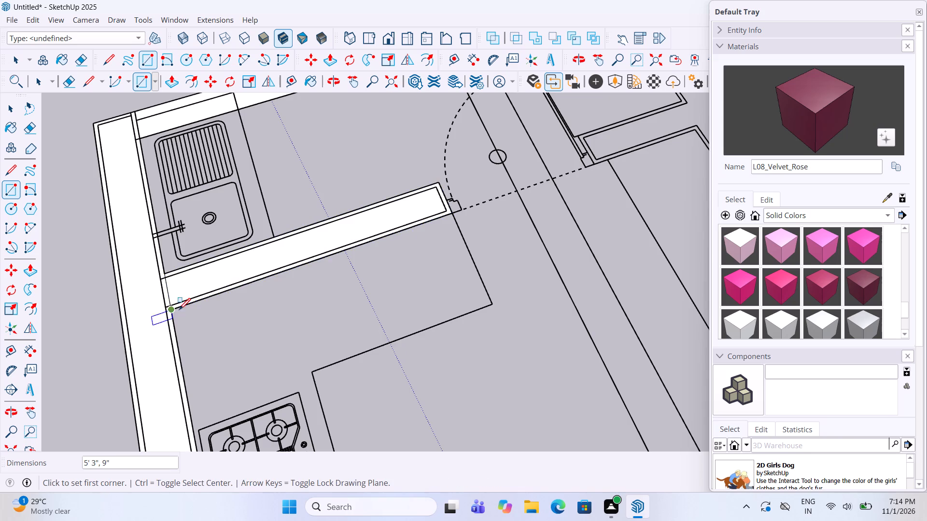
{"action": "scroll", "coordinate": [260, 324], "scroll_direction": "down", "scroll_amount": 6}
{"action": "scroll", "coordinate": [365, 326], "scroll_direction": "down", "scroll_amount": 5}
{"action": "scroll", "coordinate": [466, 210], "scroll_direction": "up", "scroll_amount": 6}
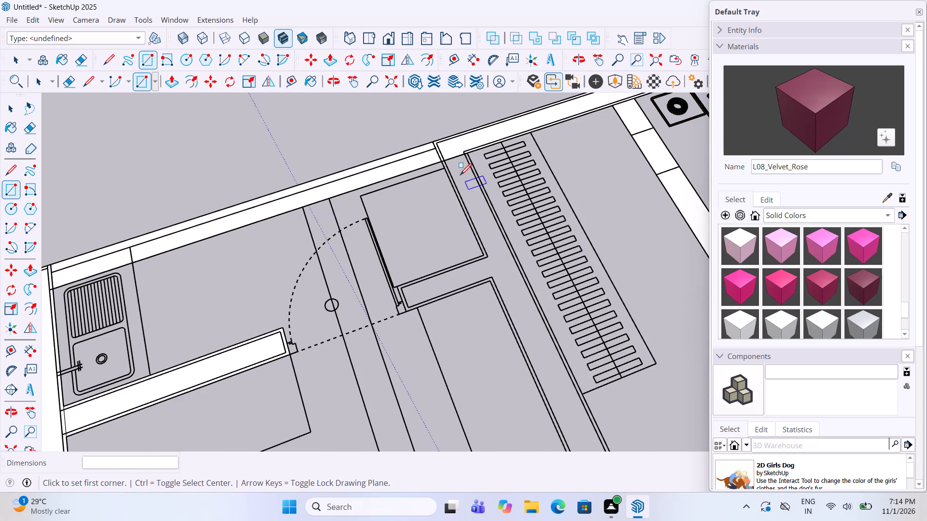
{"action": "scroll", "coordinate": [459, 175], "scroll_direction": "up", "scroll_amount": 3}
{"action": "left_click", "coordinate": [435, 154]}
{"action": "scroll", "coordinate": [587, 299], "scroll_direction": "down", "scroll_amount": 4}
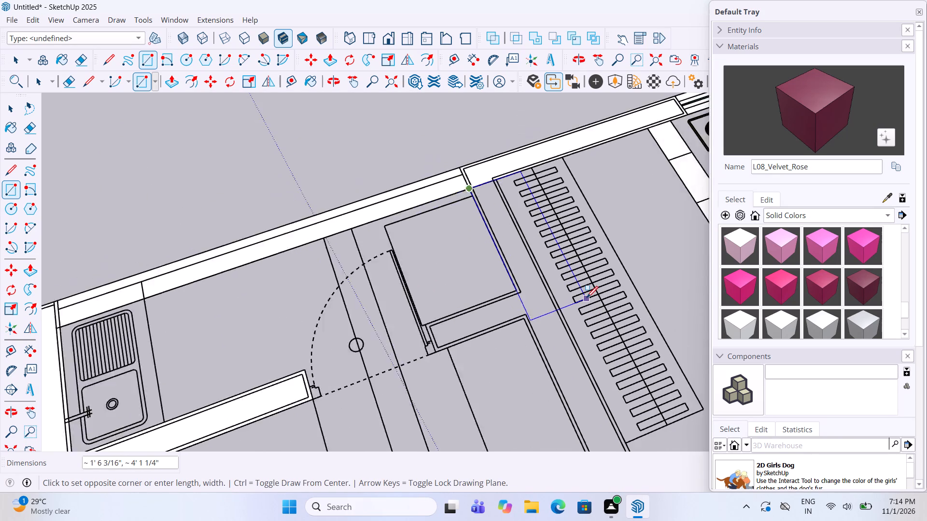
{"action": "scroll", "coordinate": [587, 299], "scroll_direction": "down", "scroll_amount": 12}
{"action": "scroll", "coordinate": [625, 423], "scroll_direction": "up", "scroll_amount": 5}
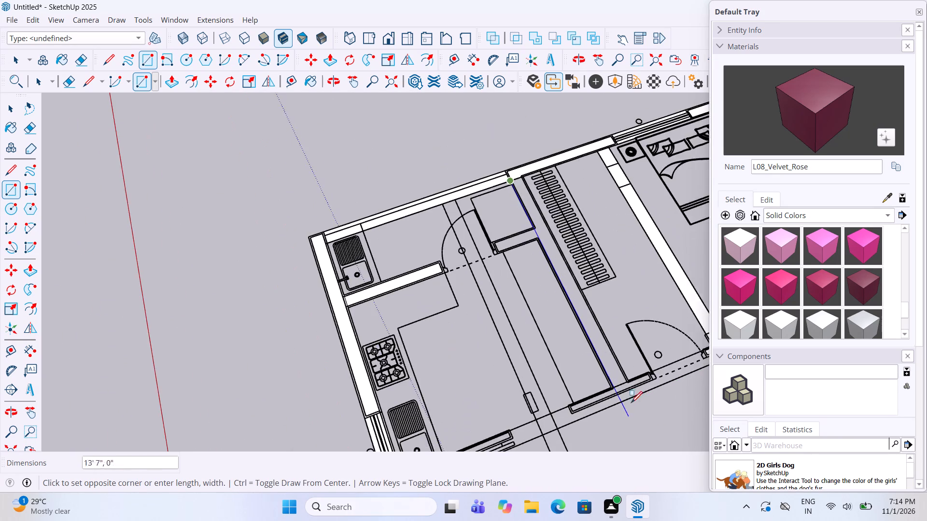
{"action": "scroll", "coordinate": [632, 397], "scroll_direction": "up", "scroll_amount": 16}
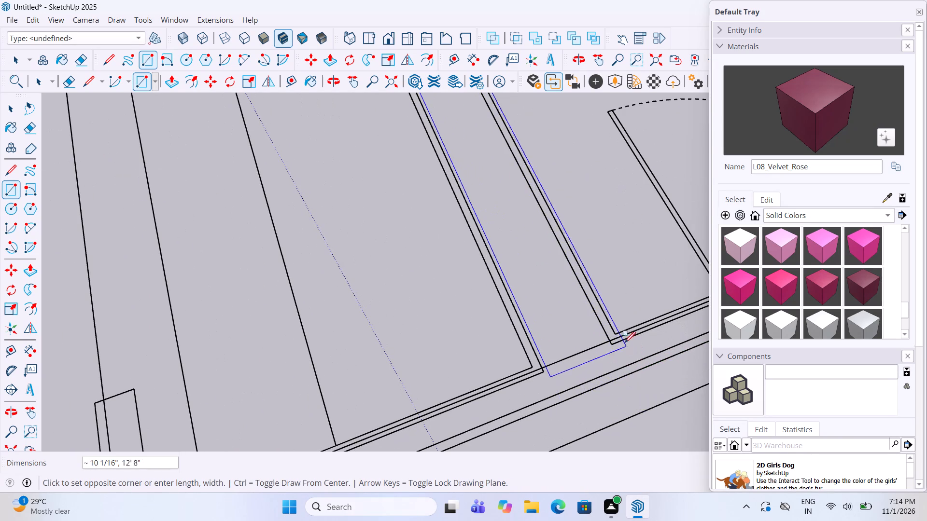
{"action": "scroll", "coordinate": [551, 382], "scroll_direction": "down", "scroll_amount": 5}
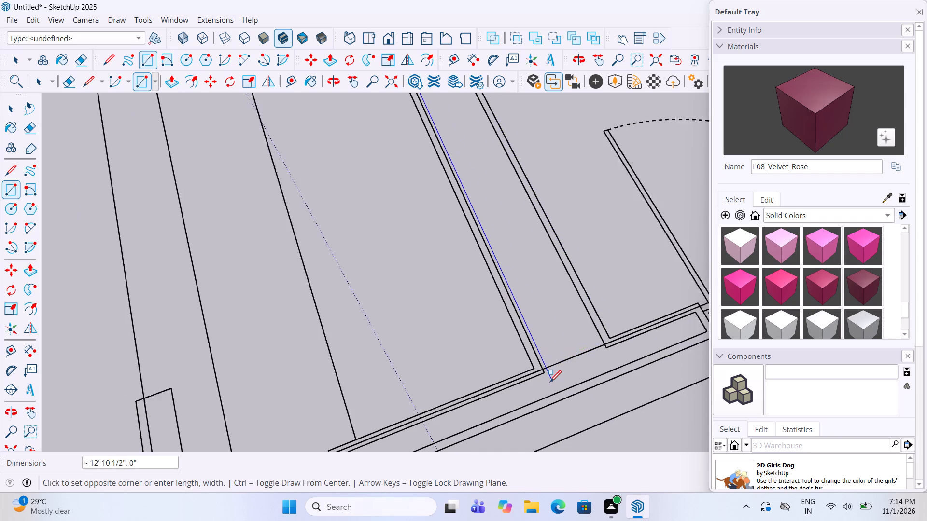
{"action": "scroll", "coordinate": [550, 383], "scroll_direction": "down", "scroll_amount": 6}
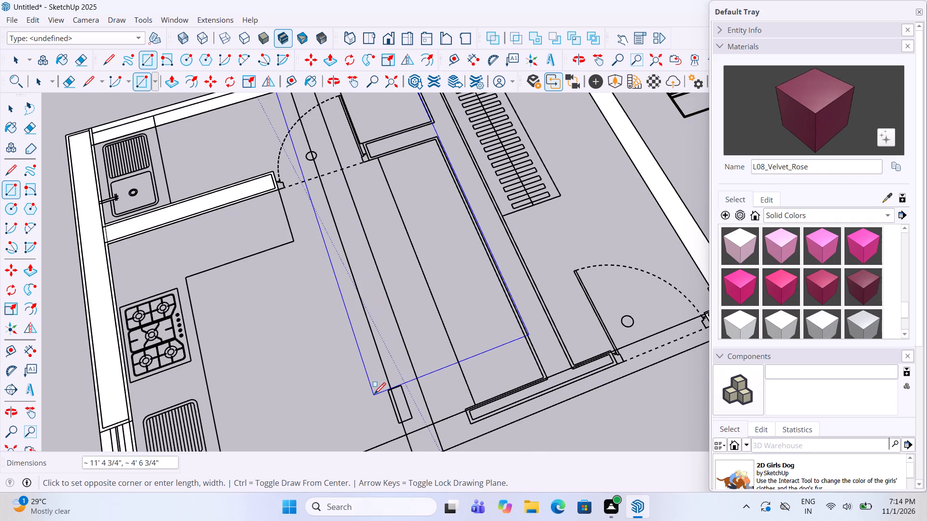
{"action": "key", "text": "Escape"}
Trace a 4' 4" by 5" rectangle over the kitchen–dining wall segment ending at the wardrobe room door jamb.
{"action": "scroll", "coordinate": [509, 432], "scroll_direction": "up", "scroll_amount": 5}
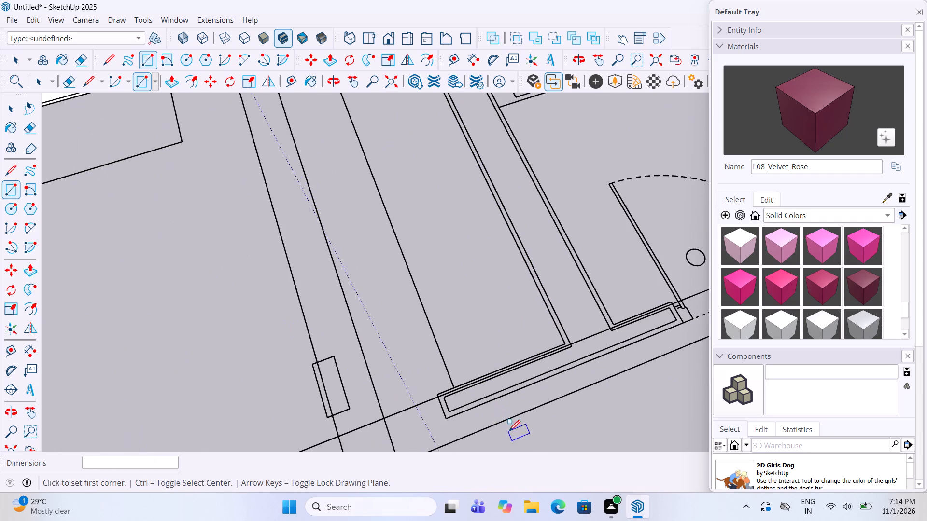
{"action": "left_click", "coordinate": [443, 418]}
{"action": "scroll", "coordinate": [443, 418], "scroll_direction": "down", "scroll_amount": 4}
{"action": "scroll", "coordinate": [644, 356], "scroll_direction": "up", "scroll_amount": 3}
{"action": "scroll", "coordinate": [605, 335], "scroll_direction": "up", "scroll_amount": 6}
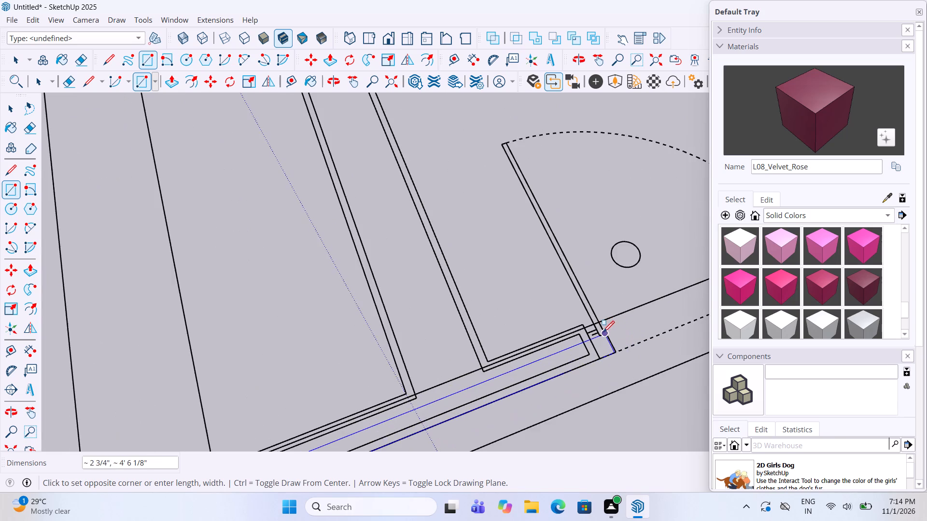
{"action": "scroll", "coordinate": [603, 333], "scroll_direction": "up", "scroll_amount": 2}
{"action": "left_click", "coordinate": [576, 326]}
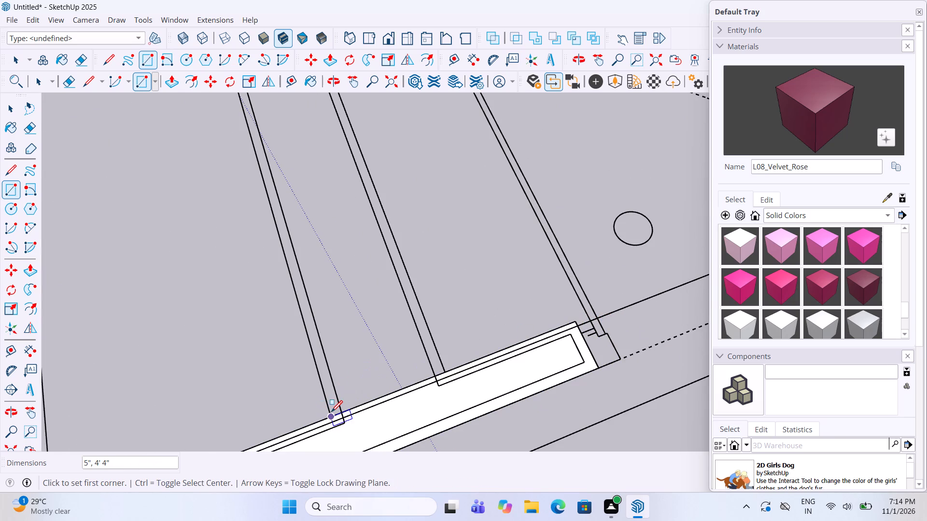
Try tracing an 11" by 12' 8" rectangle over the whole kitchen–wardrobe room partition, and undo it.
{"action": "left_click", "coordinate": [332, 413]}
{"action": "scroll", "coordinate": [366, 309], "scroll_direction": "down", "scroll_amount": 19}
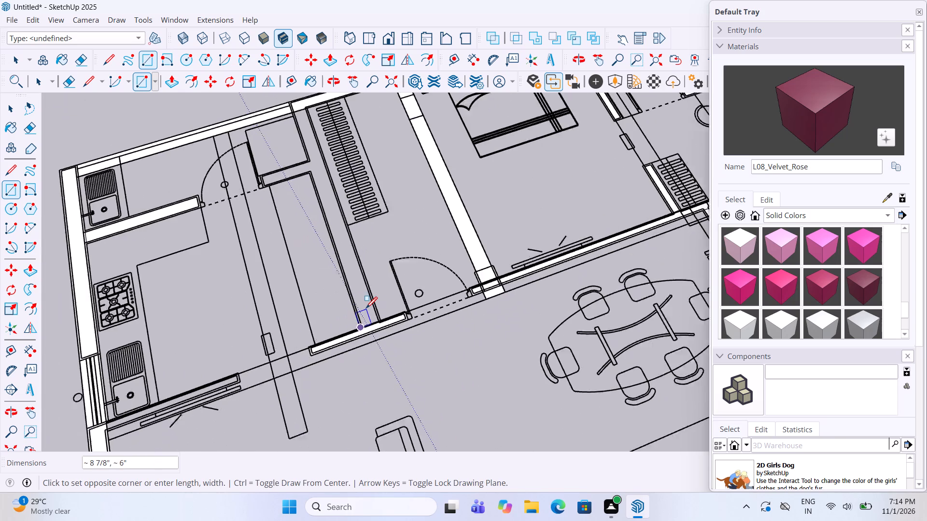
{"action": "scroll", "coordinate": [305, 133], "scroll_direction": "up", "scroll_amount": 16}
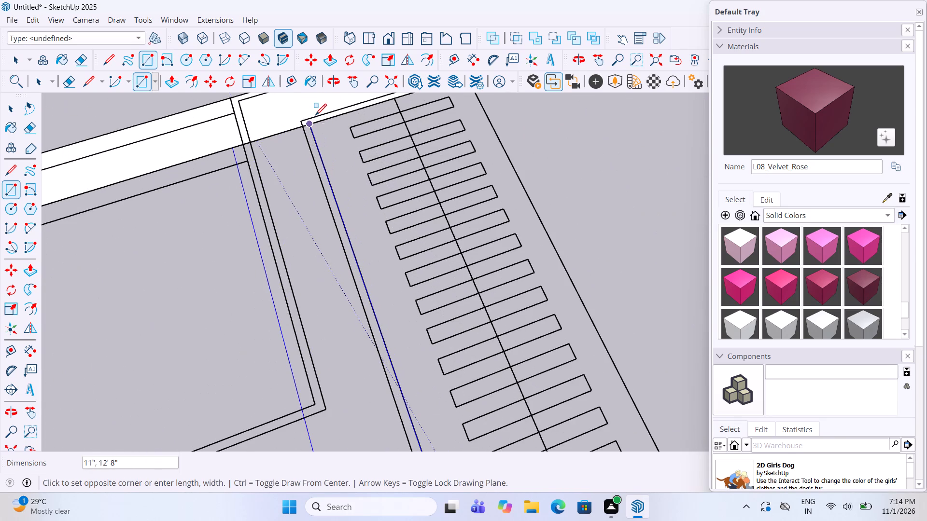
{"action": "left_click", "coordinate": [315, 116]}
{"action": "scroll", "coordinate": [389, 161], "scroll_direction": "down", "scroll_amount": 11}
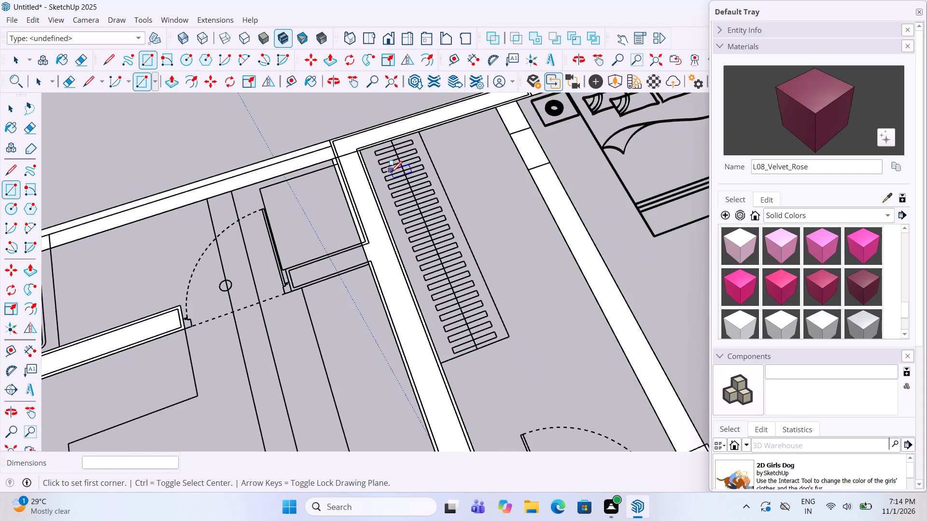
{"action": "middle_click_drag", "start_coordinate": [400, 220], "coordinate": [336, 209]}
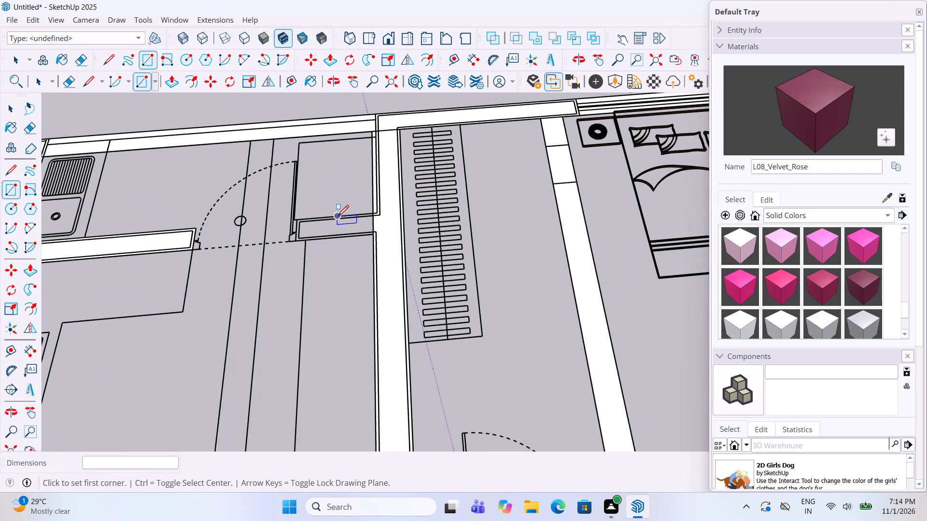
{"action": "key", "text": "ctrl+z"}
Trace a rectangle about 8' 8" by 11" over the kitchen–wardrobe room partition, from the dining wall segment to the utility cross partition's corner.
{"action": "scroll", "coordinate": [387, 217], "scroll_direction": "down", "scroll_amount": 6}
{"action": "scroll", "coordinate": [379, 397], "scroll_direction": "up", "scroll_amount": 3}
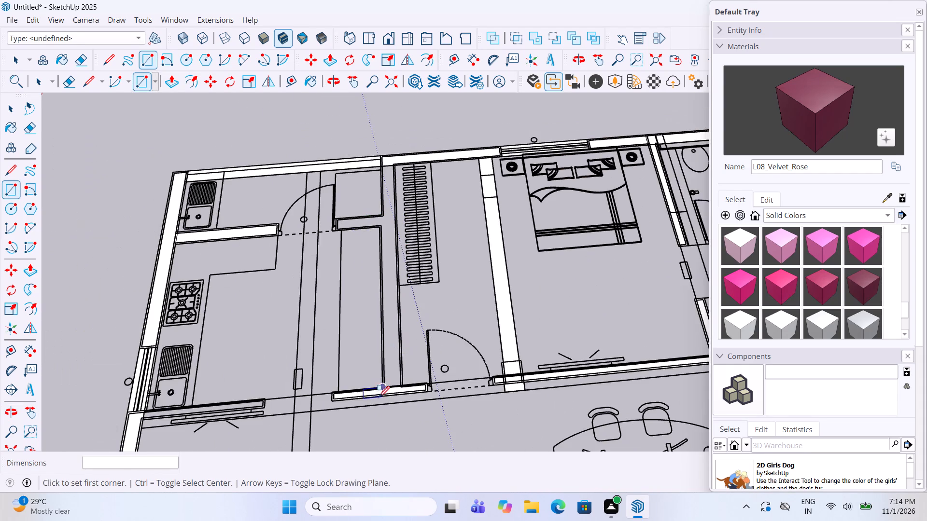
{"action": "scroll", "coordinate": [379, 398], "scroll_direction": "up", "scroll_amount": 8}
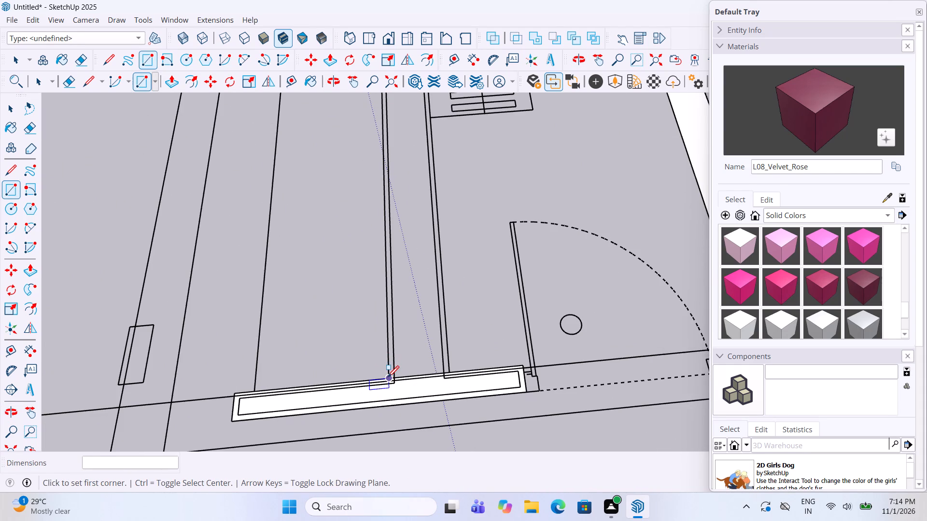
{"action": "left_click", "coordinate": [388, 378]}
{"action": "scroll", "coordinate": [389, 374], "scroll_direction": "down", "scroll_amount": 10}
{"action": "scroll", "coordinate": [382, 177], "scroll_direction": "up", "scroll_amount": 12}
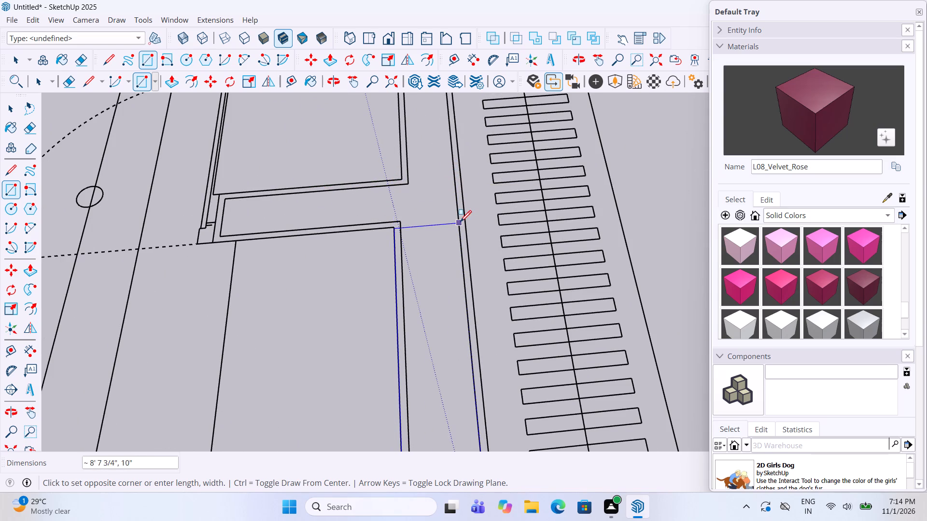
{"action": "scroll", "coordinate": [461, 220], "scroll_direction": "up", "scroll_amount": 4}
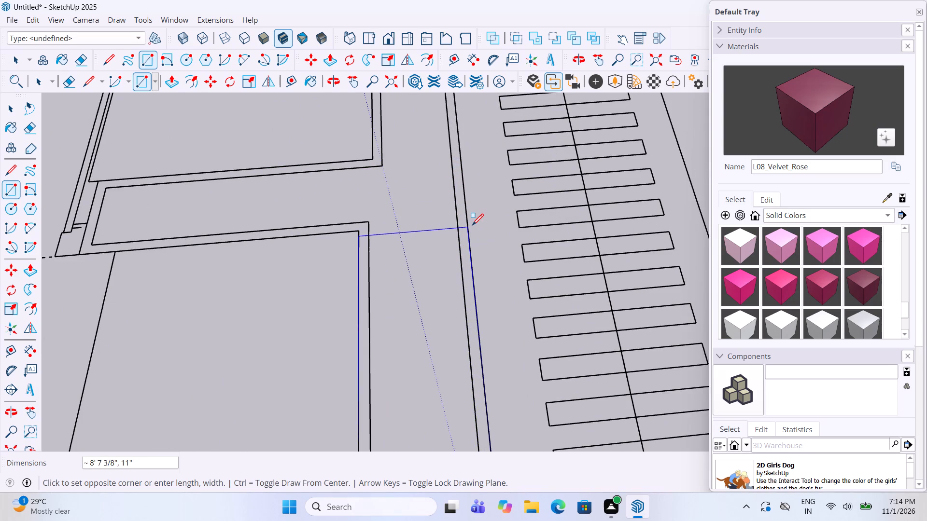
{"action": "left_click", "coordinate": [467, 222]}
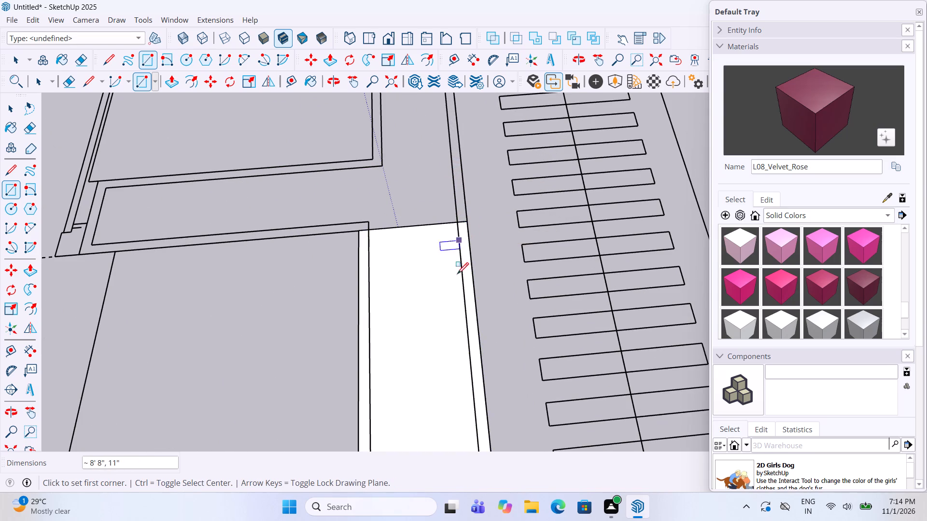
Trace a rectangle about 3' 2 1/2" by 9" over the short cross partition, from the utility door jamb to the wardrobe room side.
{"action": "scroll", "coordinate": [452, 299], "scroll_direction": "down", "scroll_amount": 5}
{"action": "scroll", "coordinate": [218, 160], "scroll_direction": "up", "scroll_amount": 3}
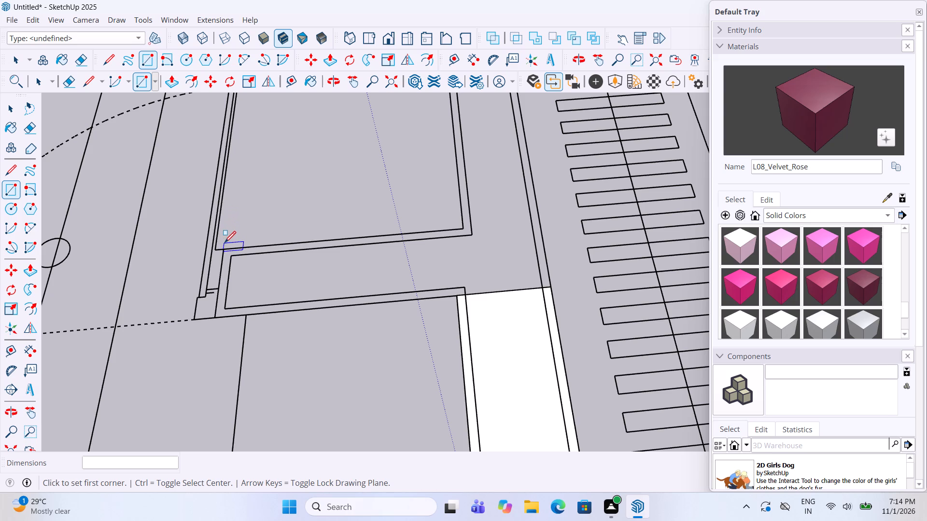
{"action": "left_click", "coordinate": [223, 251]}
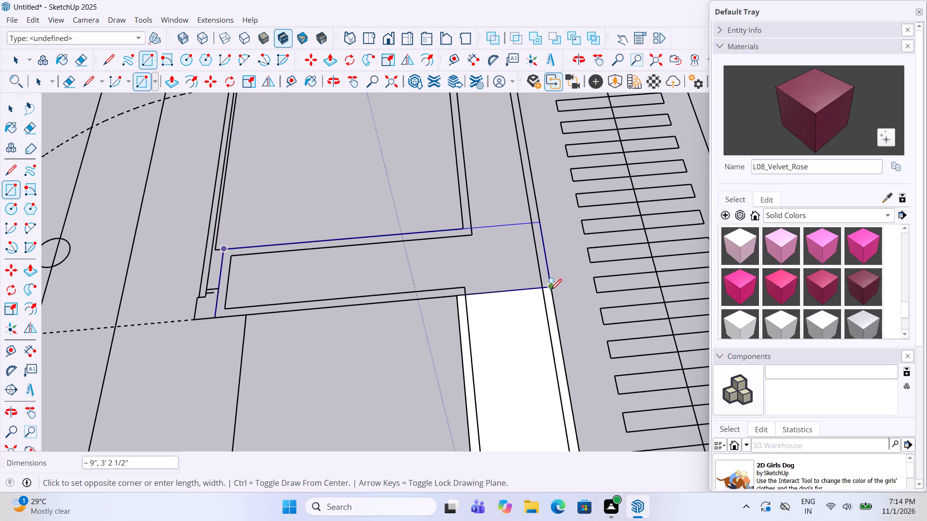
{"action": "left_click", "coordinate": [550, 291]}
Trace a 3' 3" by 9 1/2" rectangle over the utility–wardrobe room partition, from the cross partition to the outer wall.
{"action": "scroll", "coordinate": [506, 317], "scroll_direction": "down", "scroll_amount": 2}
{"action": "scroll", "coordinate": [486, 246], "scroll_direction": "up", "scroll_amount": 3}
{"action": "left_click", "coordinate": [463, 238]}
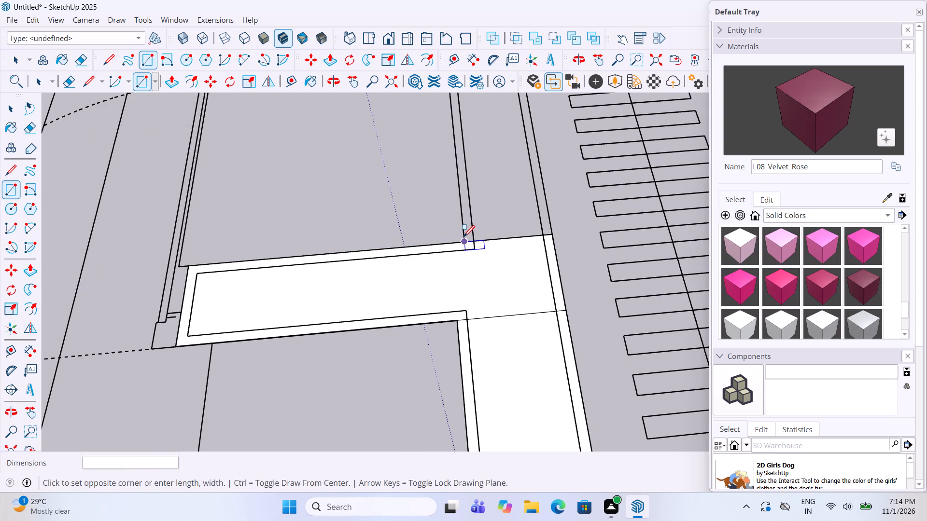
{"action": "scroll", "coordinate": [463, 238], "scroll_direction": "down", "scroll_amount": 11}
{"action": "scroll", "coordinate": [478, 130], "scroll_direction": "up", "scroll_amount": 5}
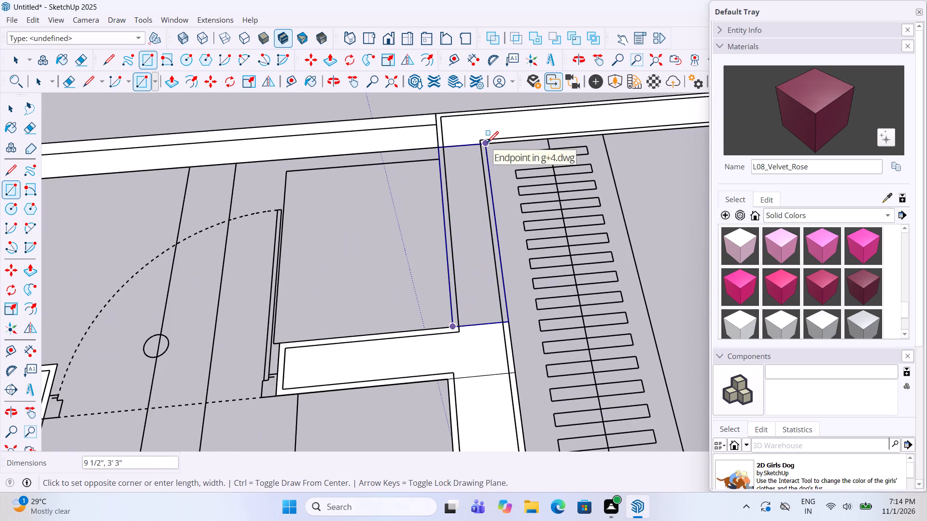
{"action": "left_click", "coordinate": [487, 144]}
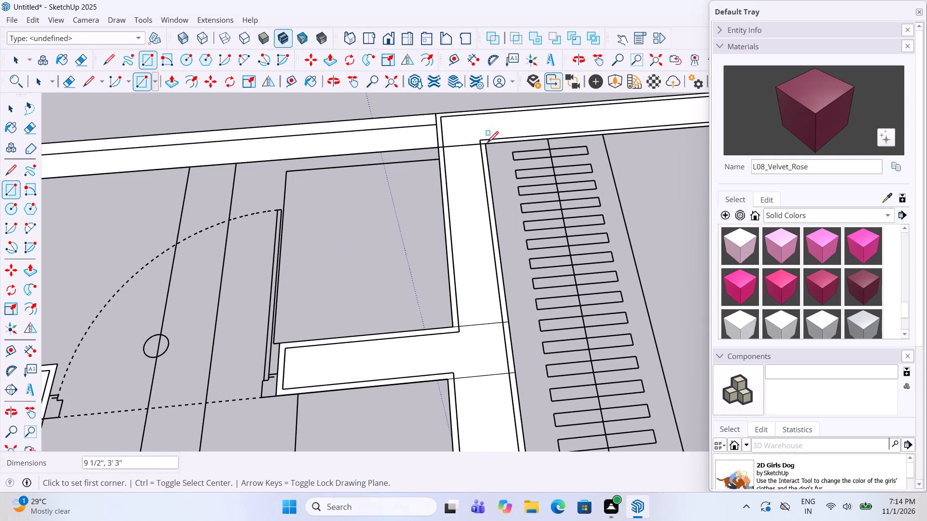
Trace a rectangle about 5' 3" by 5" over the kitchen–living wall beside the kitchen sink, from its free end to the outer wall.
{"action": "scroll", "coordinate": [480, 158], "scroll_direction": "down", "scroll_amount": 14}
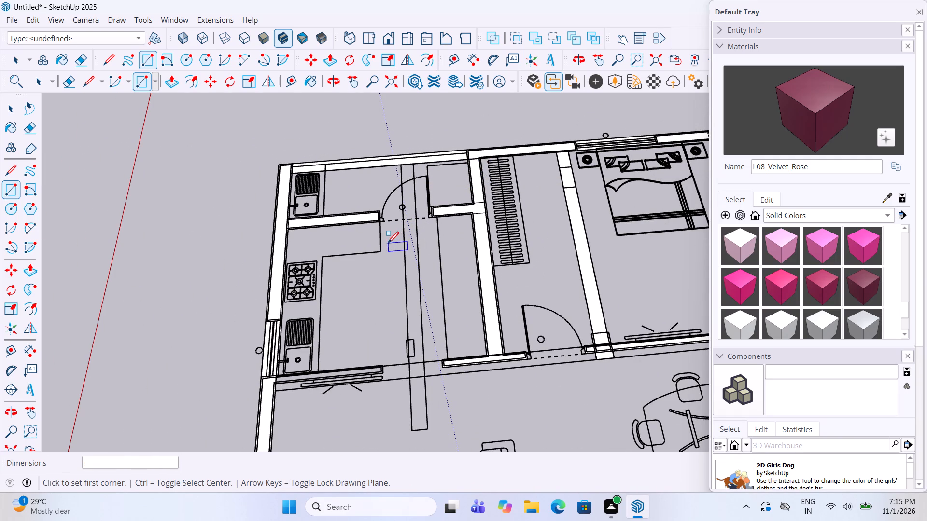
{"action": "scroll", "coordinate": [225, 413], "scroll_direction": "up", "scroll_amount": 9}
{"action": "scroll", "coordinate": [493, 340], "scroll_direction": "up", "scroll_amount": 6}
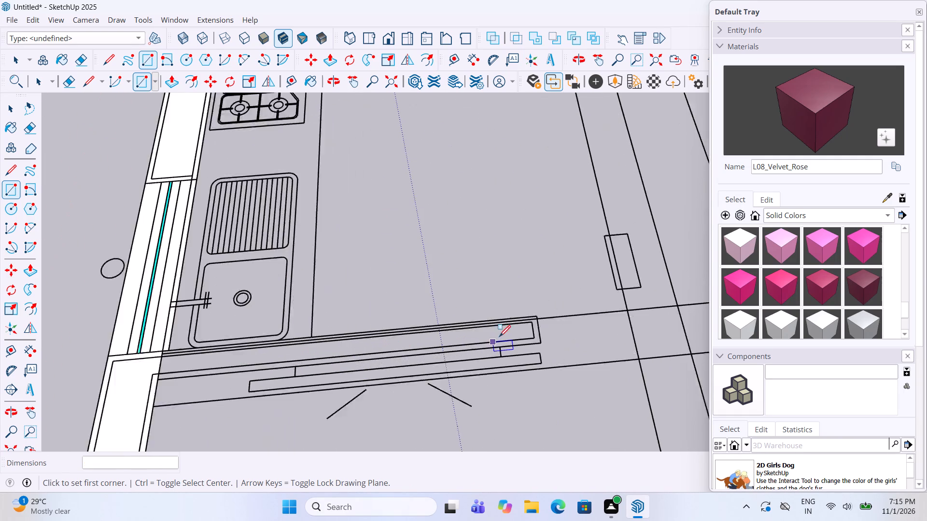
{"action": "left_click", "coordinate": [547, 347]}
{"action": "scroll", "coordinate": [89, 356], "scroll_direction": "up", "scroll_amount": 5}
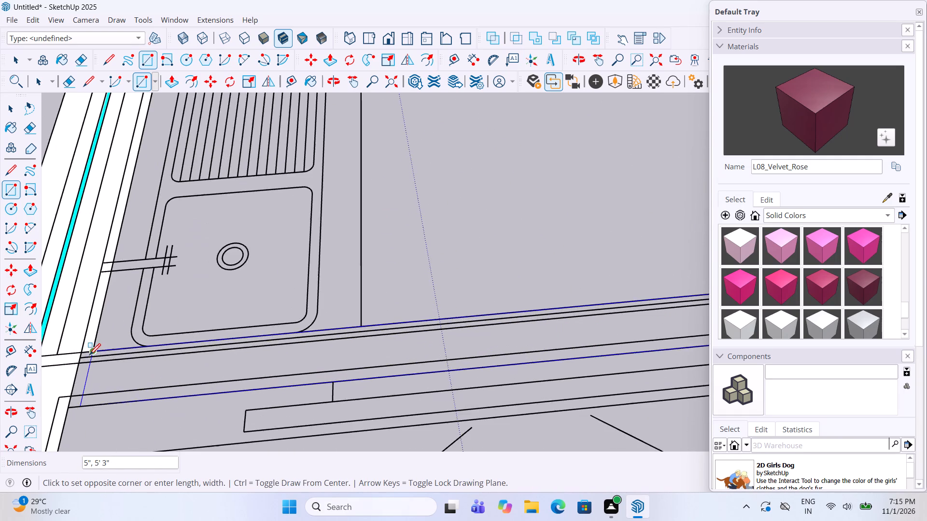
{"action": "scroll", "coordinate": [89, 356], "scroll_direction": "up", "scroll_amount": 4}
{"action": "left_click", "coordinate": [76, 347]}
Trace a rectangle over the thin partition behind the two-seat sofa, from its free end to the bedroom wall column.
{"action": "scroll", "coordinate": [233, 322], "scroll_direction": "down", "scroll_amount": 11}
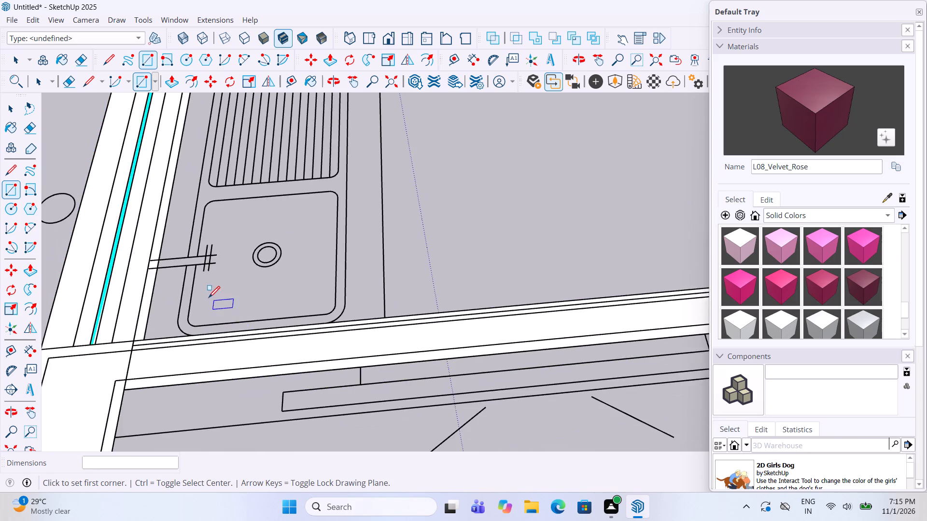
{"action": "scroll", "coordinate": [209, 299], "scroll_direction": "down", "scroll_amount": 14}
{"action": "scroll", "coordinate": [323, 234], "scroll_direction": "down", "scroll_amount": 6}
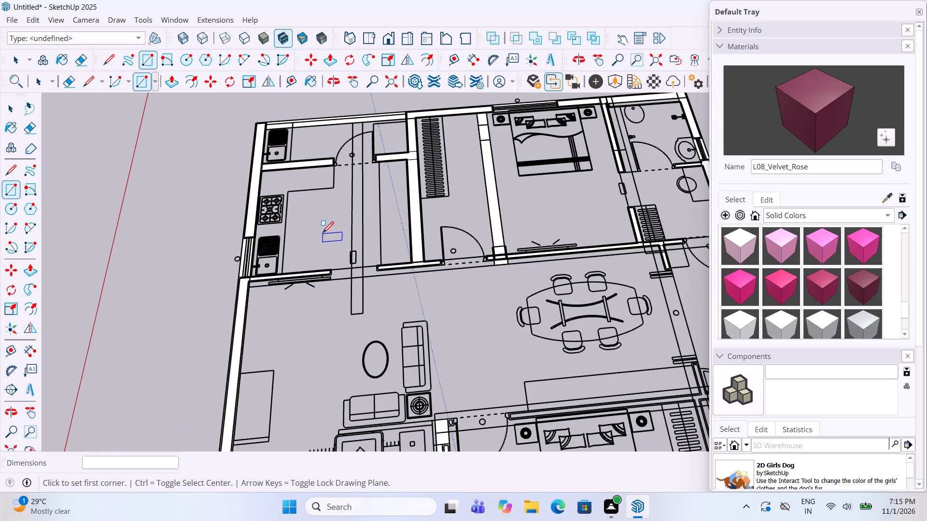
{"action": "scroll", "coordinate": [323, 234], "scroll_direction": "down", "scroll_amount": 5}
{"action": "scroll", "coordinate": [360, 385], "scroll_direction": "up", "scroll_amount": 4}
{"action": "scroll", "coordinate": [335, 347], "scroll_direction": "up", "scroll_amount": 6}
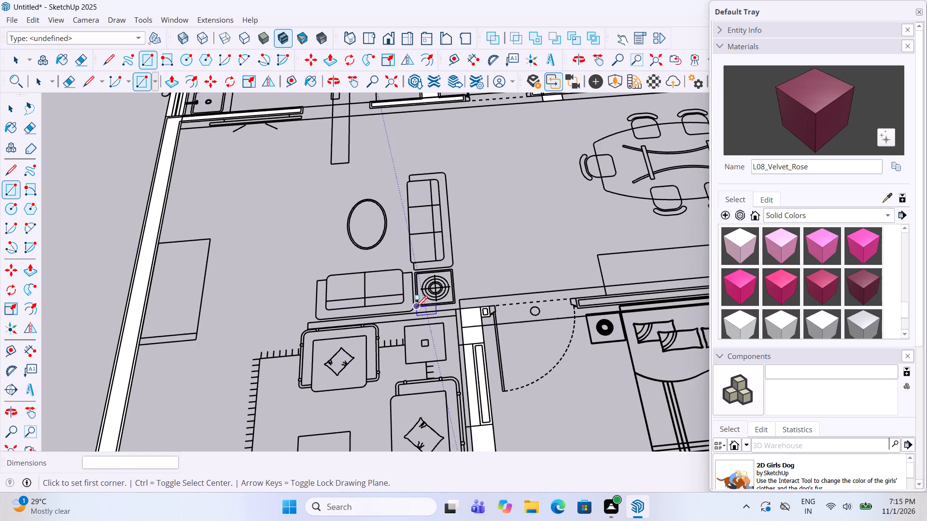
{"action": "scroll", "coordinate": [416, 308], "scroll_direction": "up", "scroll_amount": 6}
{"action": "scroll", "coordinate": [254, 369], "scroll_direction": "up", "scroll_amount": 3}
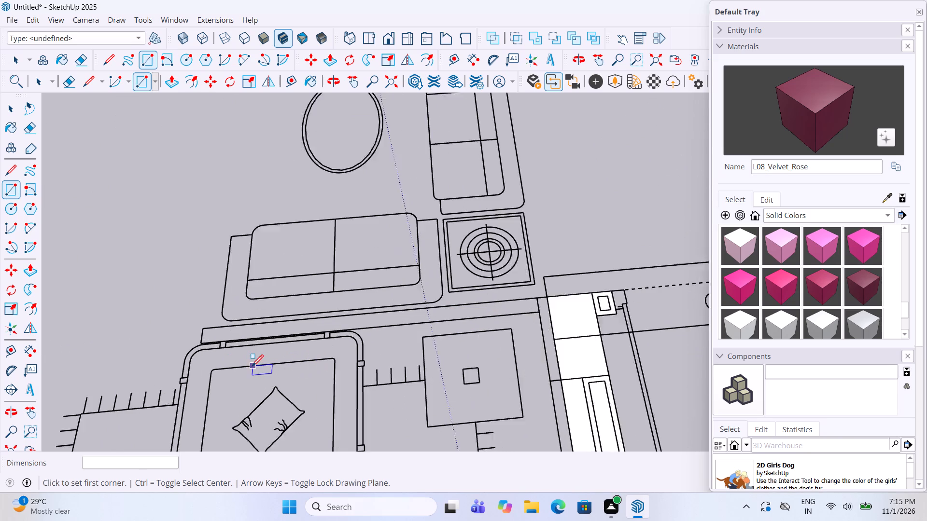
{"action": "scroll", "coordinate": [252, 367], "scroll_direction": "up", "scroll_amount": 1}
{"action": "left_click", "coordinate": [190, 338]}
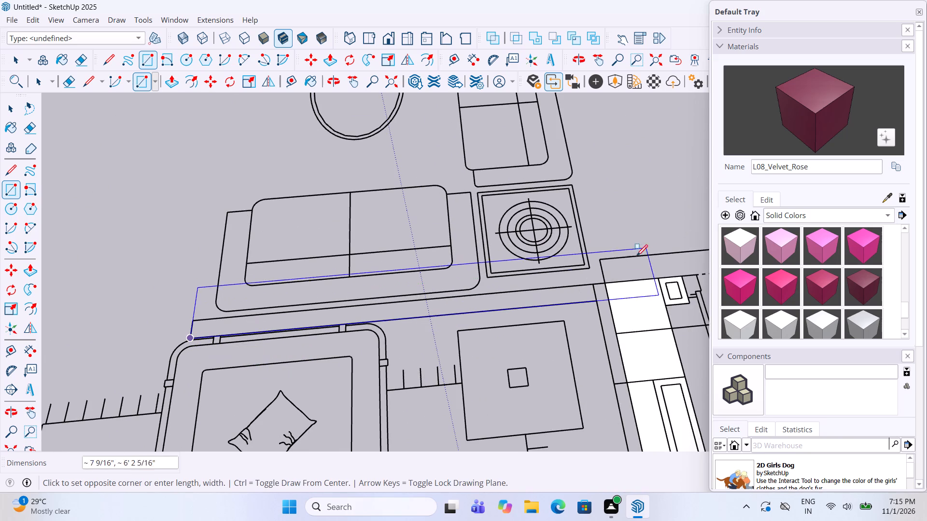
{"action": "left_click", "coordinate": [590, 286]}
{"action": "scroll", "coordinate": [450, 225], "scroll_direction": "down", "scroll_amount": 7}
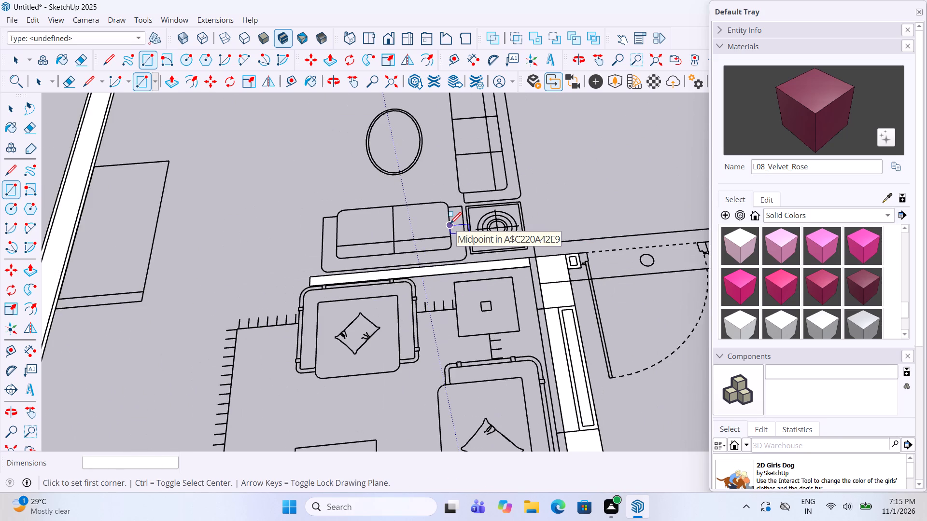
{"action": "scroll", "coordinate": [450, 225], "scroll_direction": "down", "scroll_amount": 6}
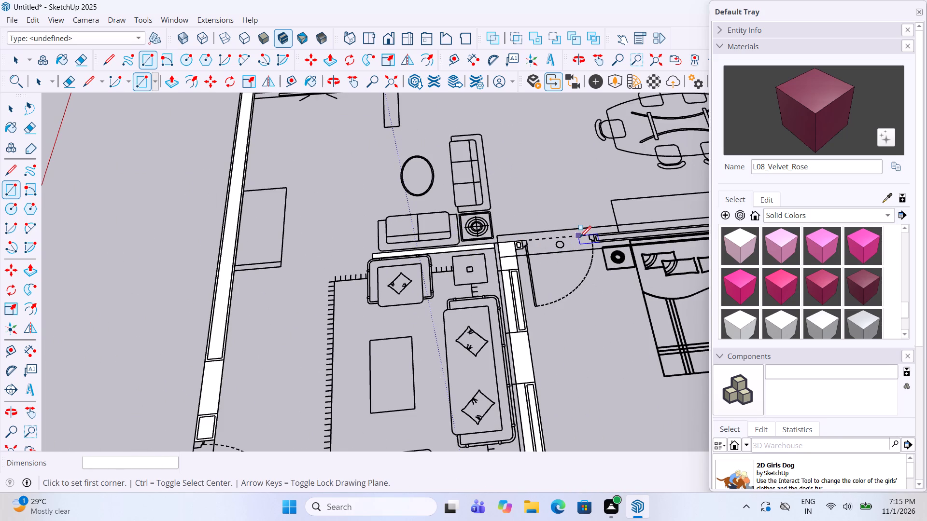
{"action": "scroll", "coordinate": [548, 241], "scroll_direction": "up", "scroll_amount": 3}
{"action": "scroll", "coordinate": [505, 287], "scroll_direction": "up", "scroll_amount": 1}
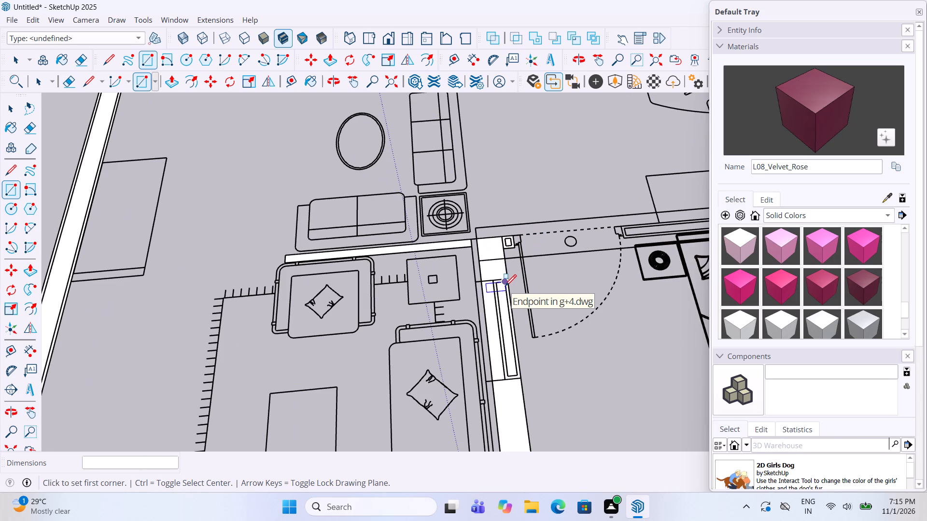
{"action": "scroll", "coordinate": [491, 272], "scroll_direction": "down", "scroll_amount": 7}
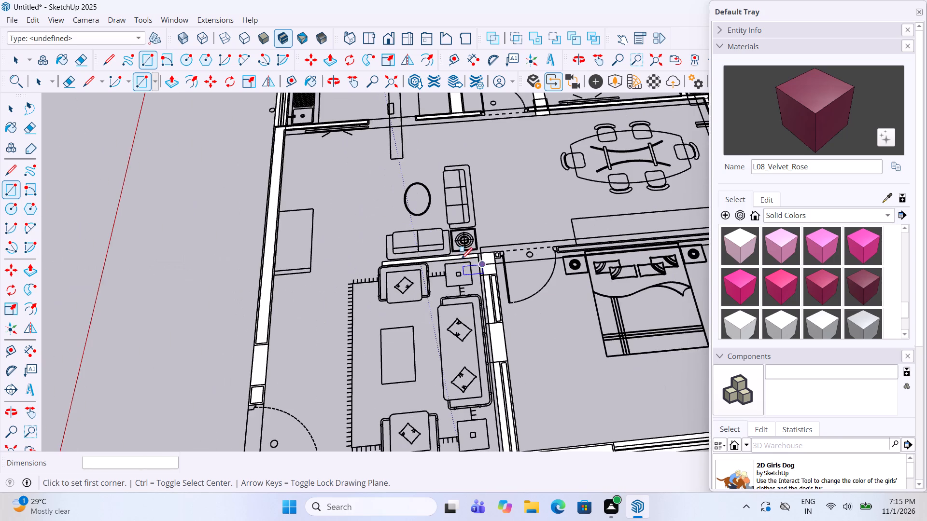
Trace a rectangle about 11' 6" by 5" over the bedroom–dining wall, from the bedroom door jamb to the corner washbasin wall.
{"action": "scroll", "coordinate": [606, 234], "scroll_direction": "up", "scroll_amount": 5}
{"action": "scroll", "coordinate": [568, 257], "scroll_direction": "up", "scroll_amount": 6}
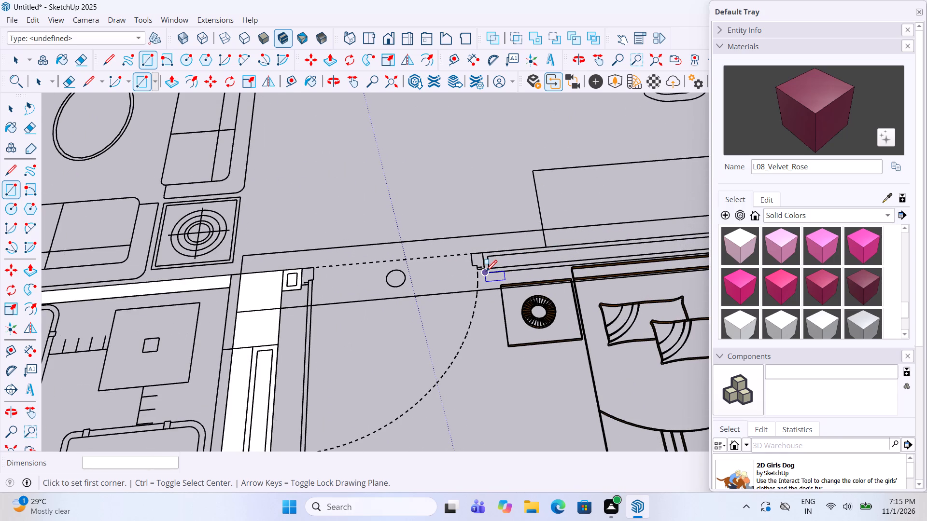
{"action": "left_click", "coordinate": [486, 273]}
{"action": "scroll", "coordinate": [486, 272], "scroll_direction": "down", "scroll_amount": 15}
{"action": "scroll", "coordinate": [607, 246], "scroll_direction": "up", "scroll_amount": 4}
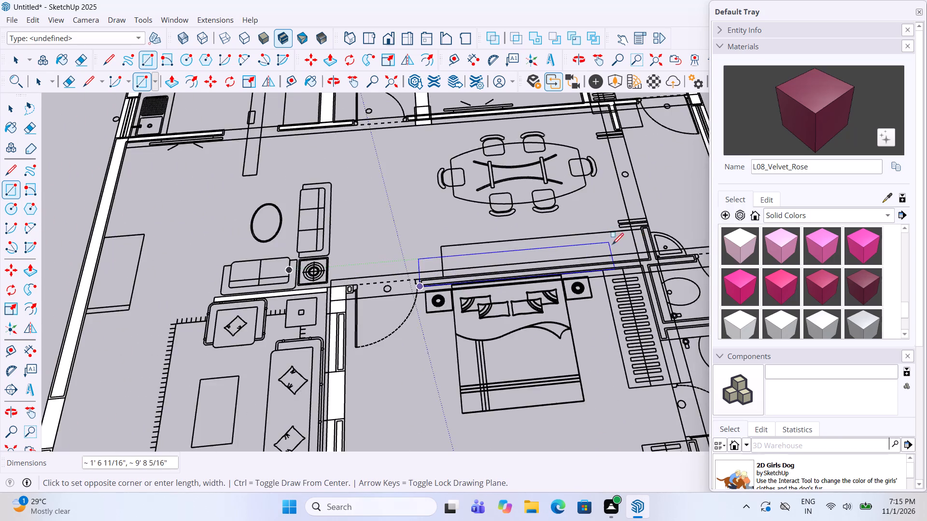
{"action": "scroll", "coordinate": [612, 246], "scroll_direction": "up", "scroll_amount": 5}
{"action": "scroll", "coordinate": [668, 251], "scroll_direction": "up", "scroll_amount": 6}
{"action": "scroll", "coordinate": [602, 266], "scroll_direction": "up", "scroll_amount": 9}
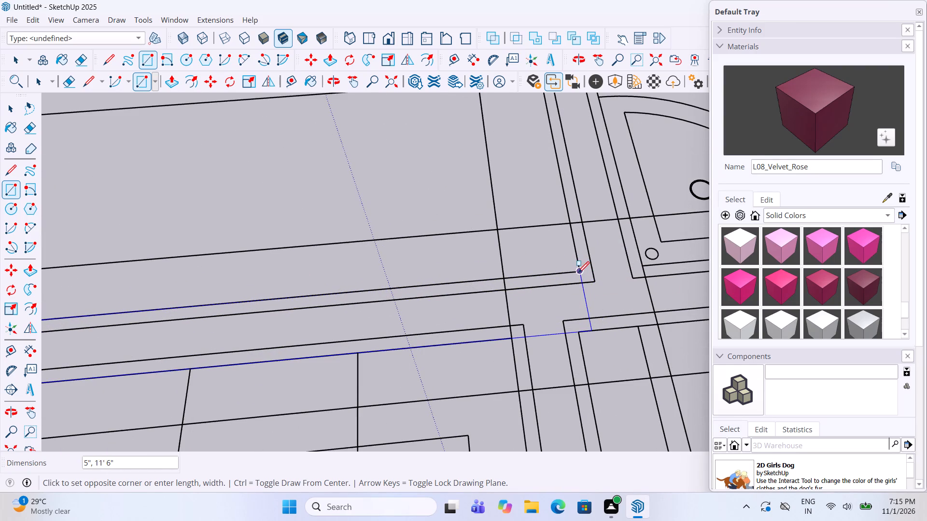
{"action": "left_click", "coordinate": [575, 276]}
{"action": "scroll", "coordinate": [439, 311], "scroll_direction": "down", "scroll_amount": 6}
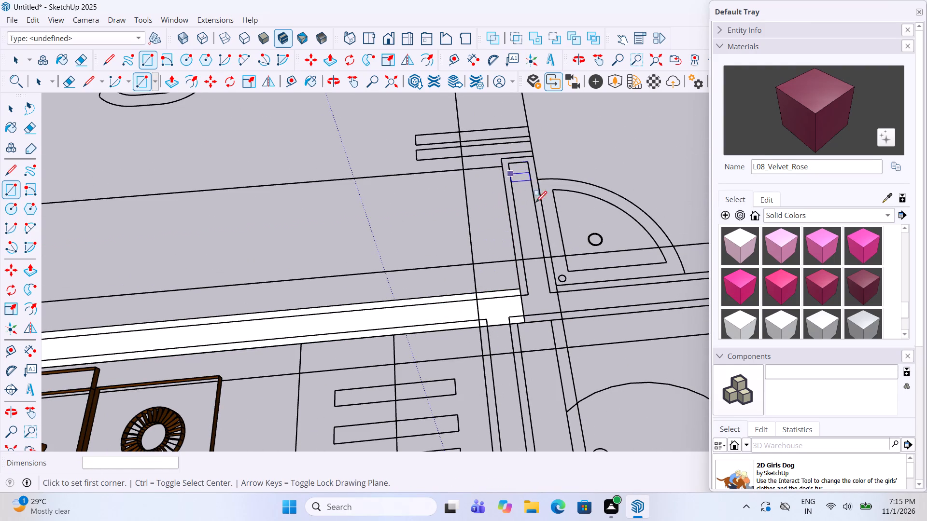
Trace a rectangle about 2' 6" by 5" over the short wall beside the corner washbasin, down to the bedroom–dining wall.
{"action": "left_click", "coordinate": [533, 156]}
{"action": "scroll", "coordinate": [540, 341], "scroll_direction": "up", "scroll_amount": 2}
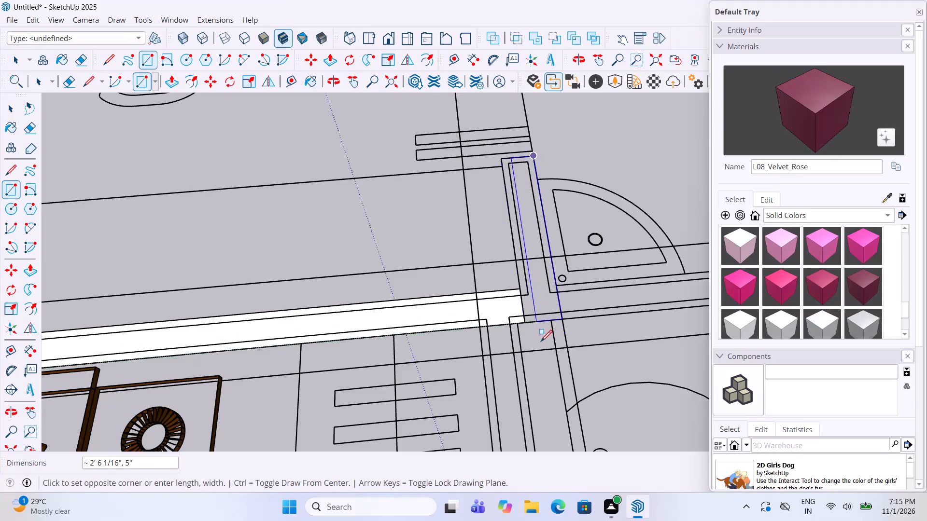
{"action": "scroll", "coordinate": [541, 343], "scroll_direction": "up", "scroll_amount": 2}
{"action": "left_click", "coordinate": [520, 315]}
{"action": "scroll", "coordinate": [423, 346], "scroll_direction": "down", "scroll_amount": 5}
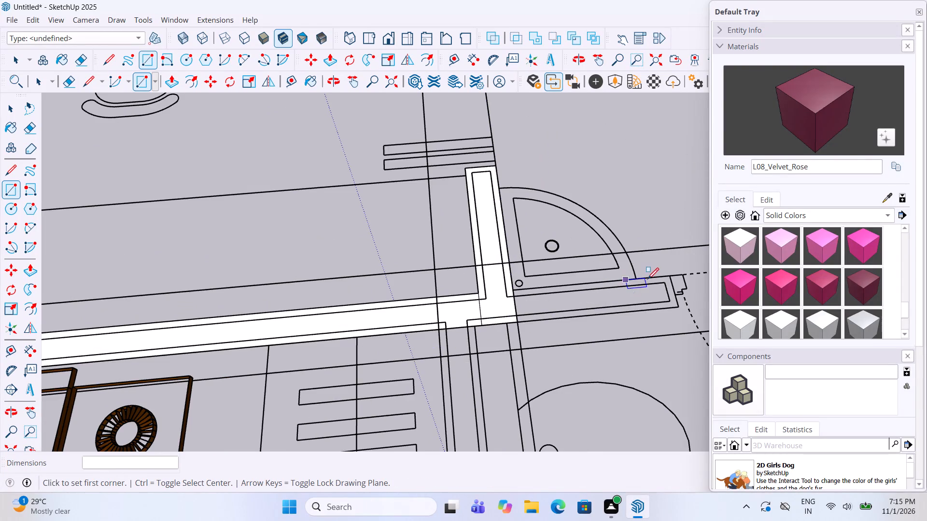
Trace a 1' 11" by 5" rectangle over the wall behind the corner washbasin, from the toilet door jamb to the wall junction.
{"action": "scroll", "coordinate": [649, 280], "scroll_direction": "up", "scroll_amount": 4}
{"action": "left_click", "coordinate": [682, 270]}
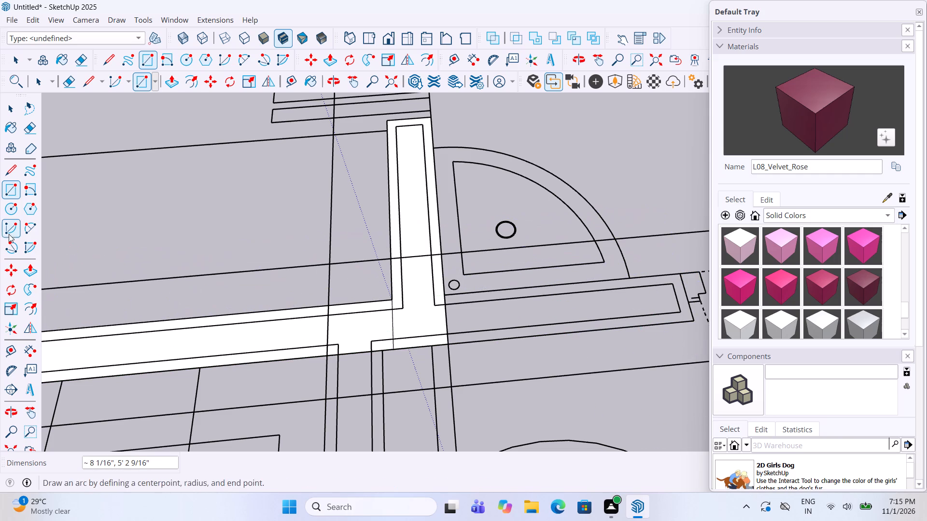
{"action": "left_click", "coordinate": [8, 186]}
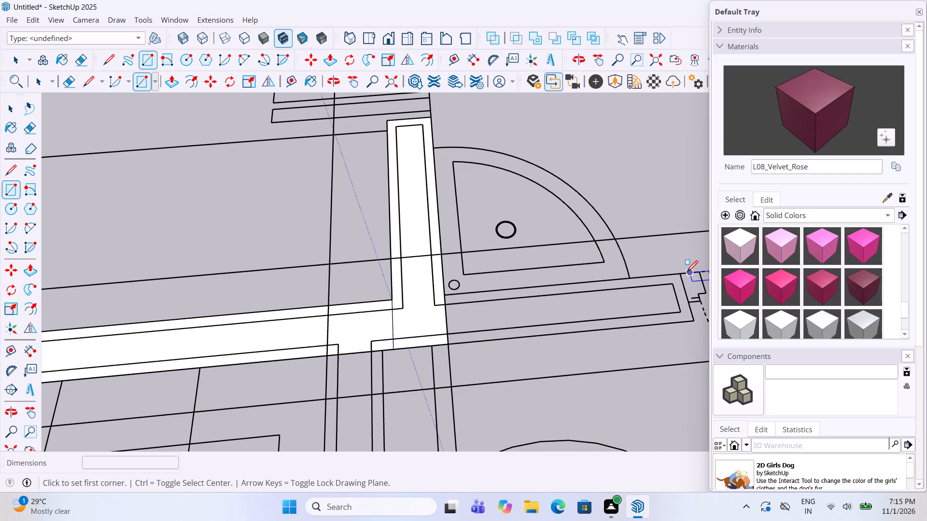
{"action": "left_click", "coordinate": [685, 272]}
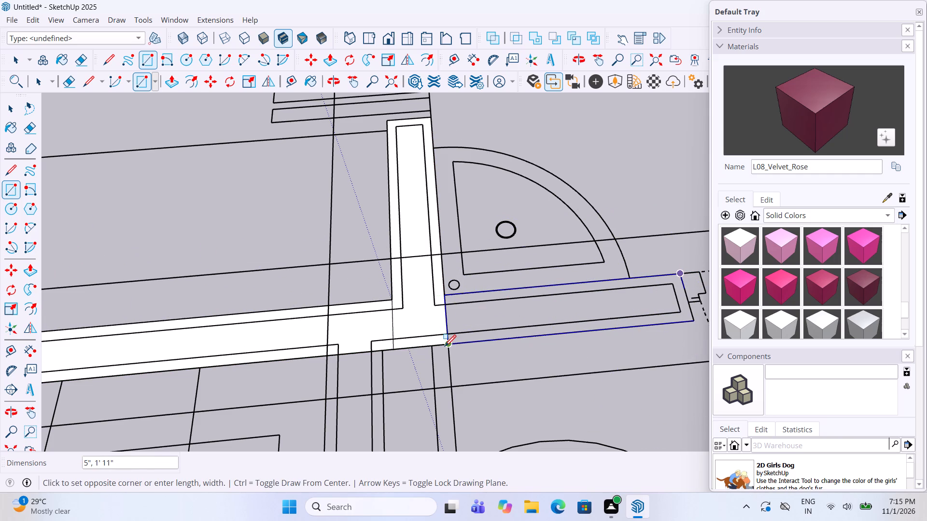
{"action": "left_click", "coordinate": [445, 347]}
{"action": "scroll", "coordinate": [451, 307], "scroll_direction": "down", "scroll_amount": 11}
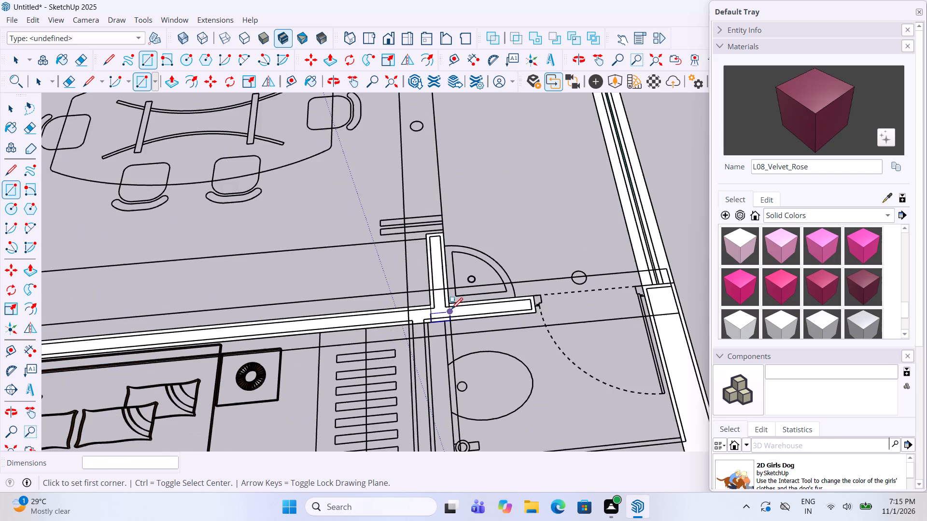
Trace a 3' 11" by 5" rectangle over the wall between the bedroom wardrobe and the toilet, up to the bedroom–dining wall.
{"action": "scroll", "coordinate": [451, 310], "scroll_direction": "down", "scroll_amount": 5}
{"action": "scroll", "coordinate": [451, 449], "scroll_direction": "up", "scroll_amount": 9}
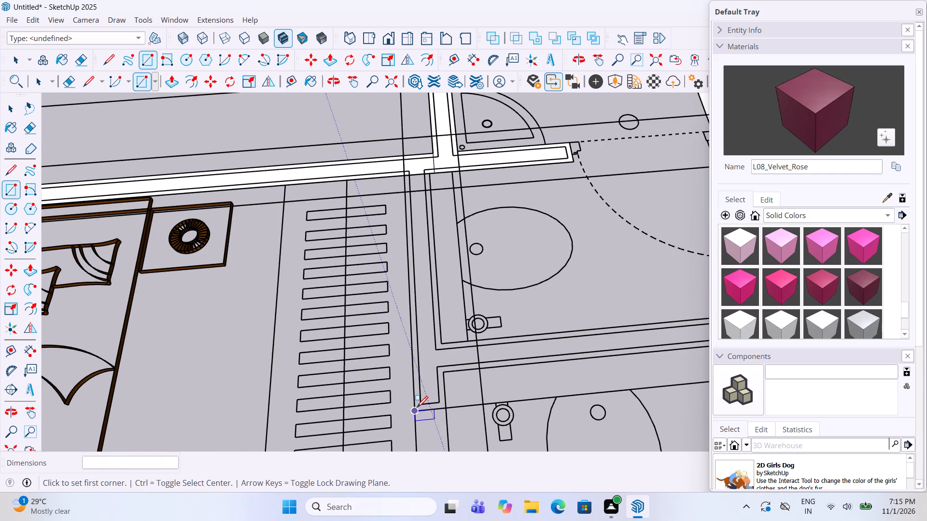
{"action": "left_click", "coordinate": [417, 409]}
{"action": "scroll", "coordinate": [448, 173], "scroll_direction": "up", "scroll_amount": 5}
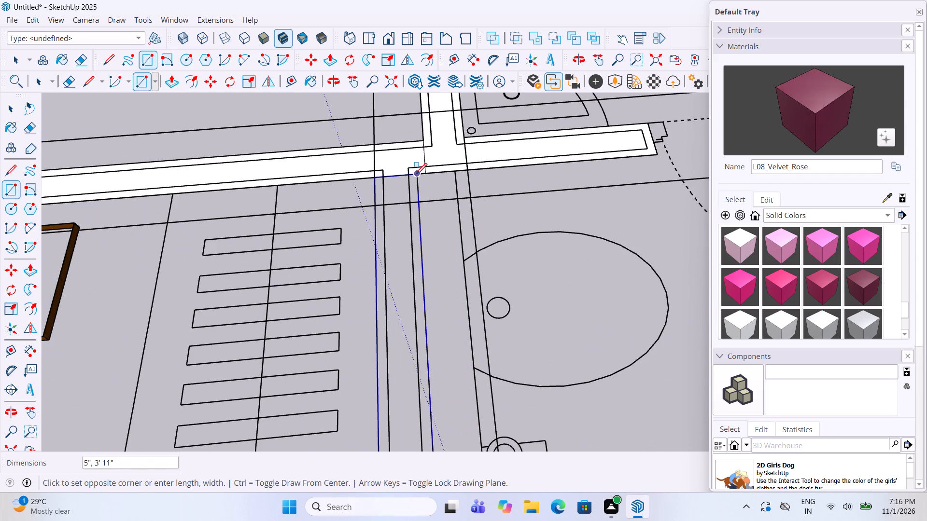
{"action": "left_click", "coordinate": [415, 176]}
{"action": "scroll", "coordinate": [415, 176], "scroll_direction": "down", "scroll_amount": 6}
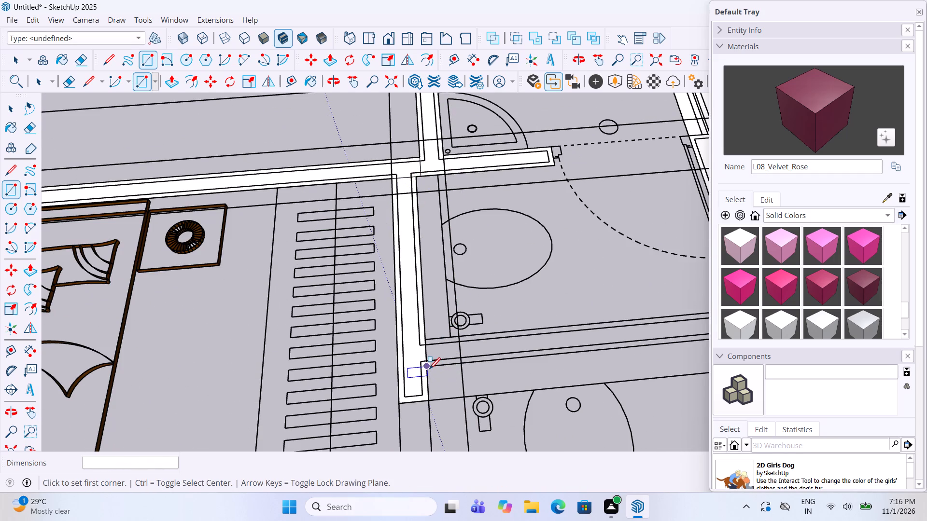
Trace a 4' 11" by 5" rectangle over the partition between the two toilets, from the wardrobe wall to the outer wall.
{"action": "left_click", "coordinate": [429, 370]}
{"action": "scroll", "coordinate": [429, 370], "scroll_direction": "down", "scroll_amount": 6}
{"action": "scroll", "coordinate": [639, 327], "scroll_direction": "up", "scroll_amount": 7}
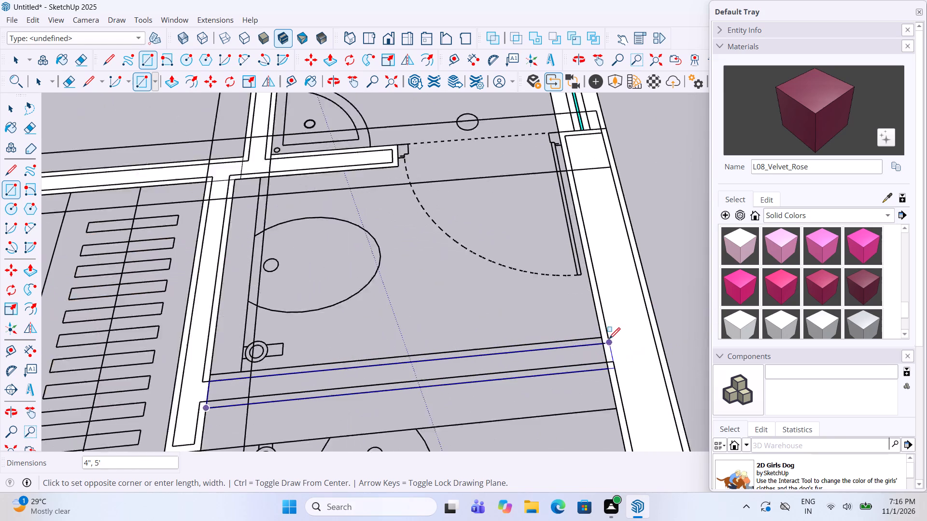
{"action": "scroll", "coordinate": [609, 340], "scroll_direction": "up", "scroll_amount": 3}
{"action": "left_click", "coordinate": [598, 331]}
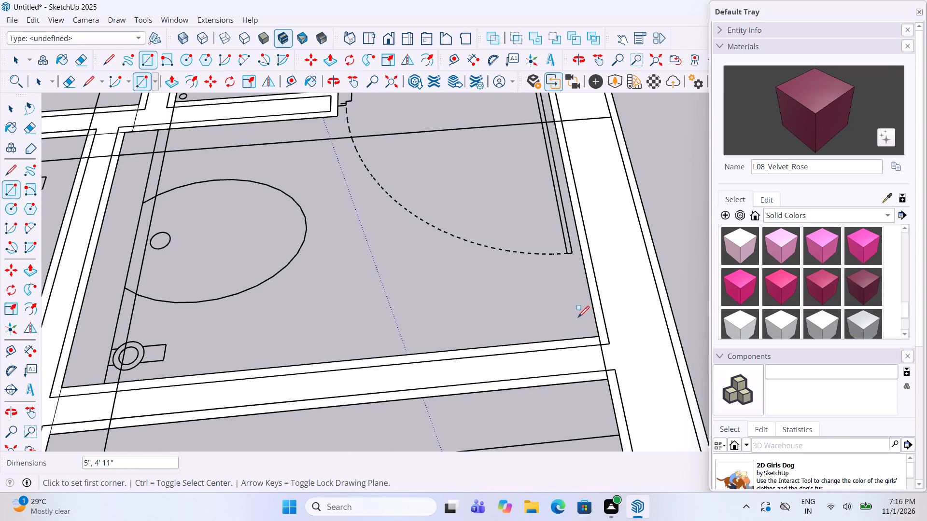
{"action": "scroll", "coordinate": [576, 317], "scroll_direction": "down", "scroll_amount": 14}
{"action": "scroll", "coordinate": [509, 250], "scroll_direction": "down", "scroll_amount": 7}
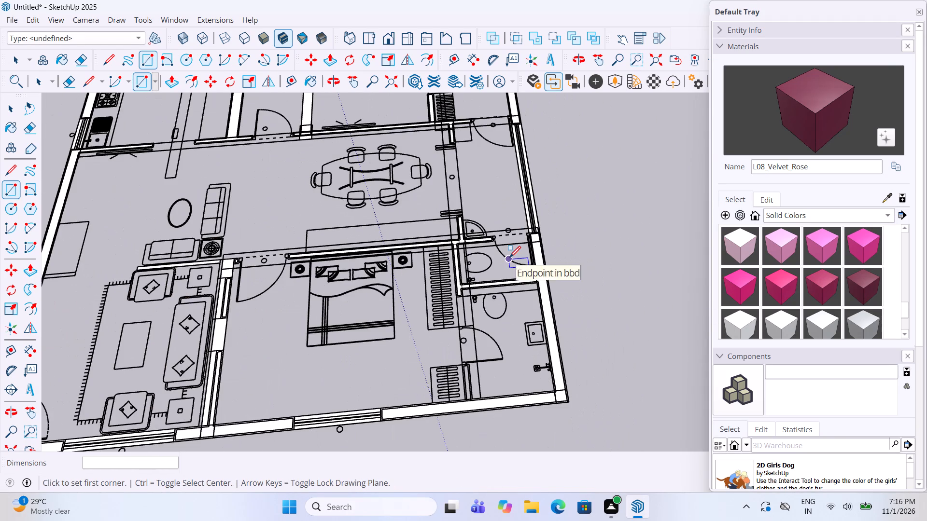
Trace a 2' 2" by 5" rectangle over the wall beside the small bedroom wardrobe, from the outer wall to the bathroom door jamb.
{"action": "scroll", "coordinate": [495, 331], "scroll_direction": "down", "scroll_amount": 1}
{"action": "scroll", "coordinate": [463, 404], "scroll_direction": "up", "scroll_amount": 17}
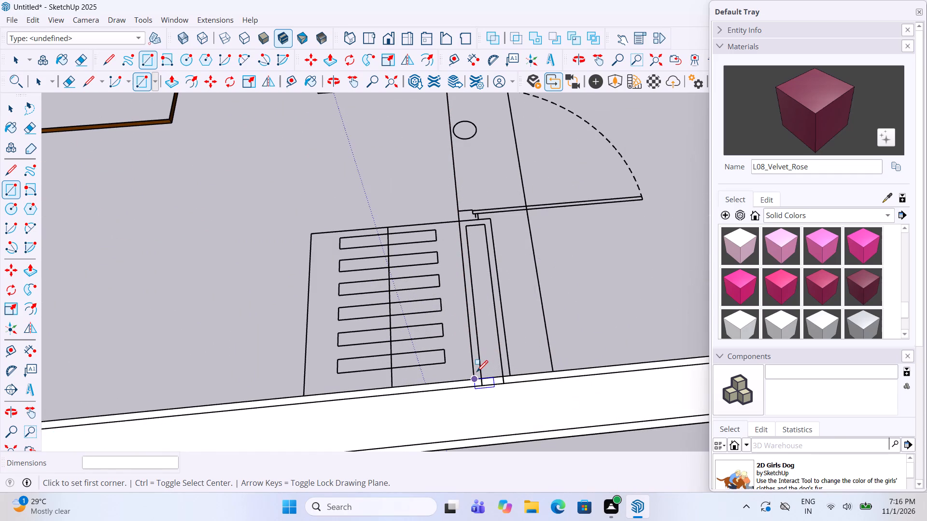
{"action": "left_click", "coordinate": [477, 373]}
{"action": "left_click", "coordinate": [489, 221]}
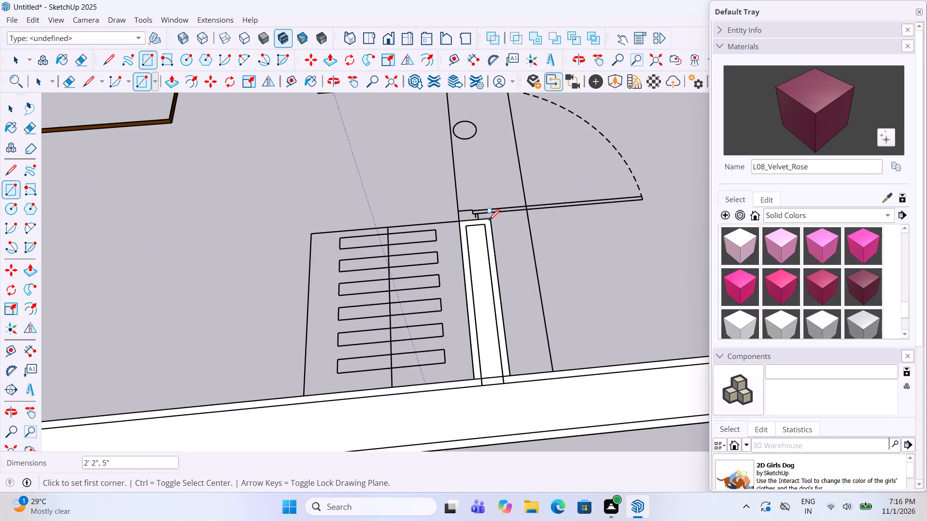
{"action": "scroll", "coordinate": [455, 365], "scroll_direction": "down", "scroll_amount": 14}
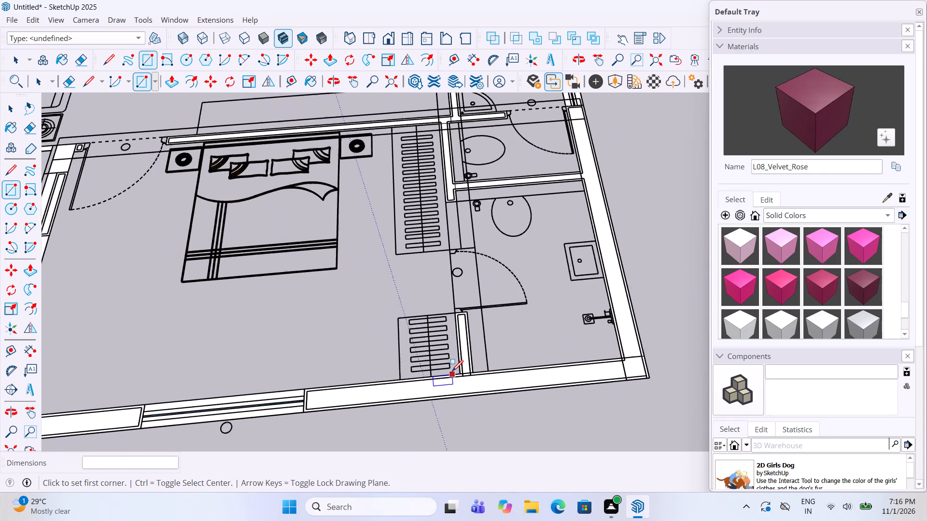
Examine the traced furnished plan room by room for any walls still left untraced.
{"action": "scroll", "coordinate": [519, 277], "scroll_direction": "down", "scroll_amount": 5}
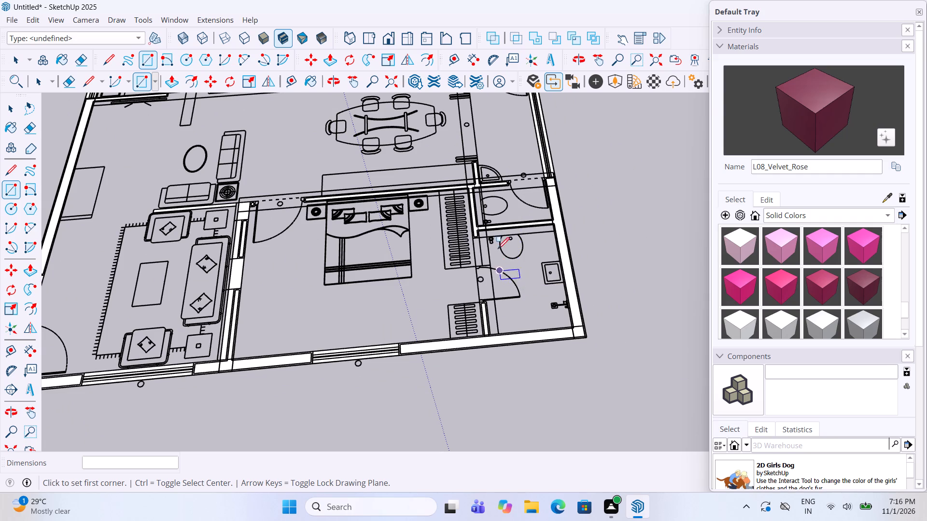
{"action": "scroll", "coordinate": [500, 234], "scroll_direction": "up", "scroll_amount": 5}
{"action": "scroll", "coordinate": [552, 204], "scroll_direction": "up", "scroll_amount": 1}
{"action": "scroll", "coordinate": [559, 114], "scroll_direction": "up", "scroll_amount": 4}
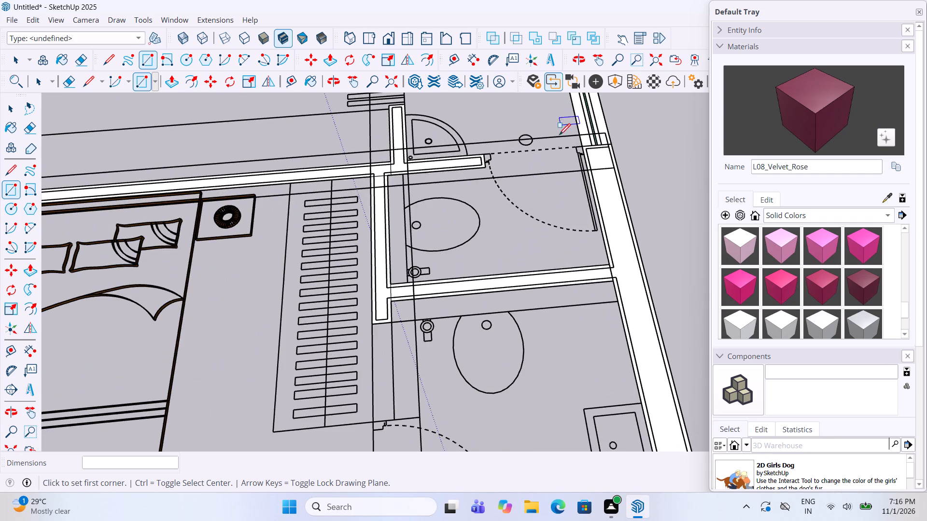
{"action": "scroll", "coordinate": [559, 170], "scroll_direction": "down", "scroll_amount": 1}
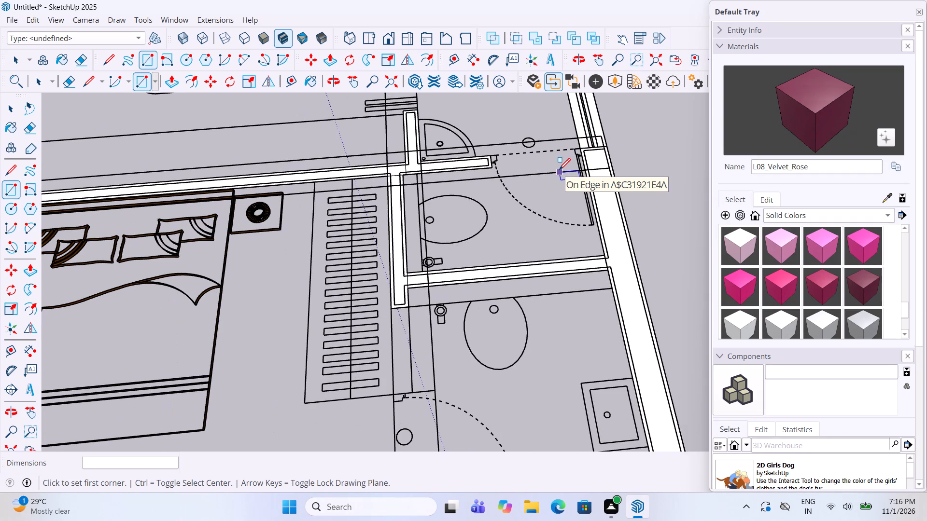
{"action": "scroll", "coordinate": [559, 171], "scroll_direction": "down", "scroll_amount": 7}
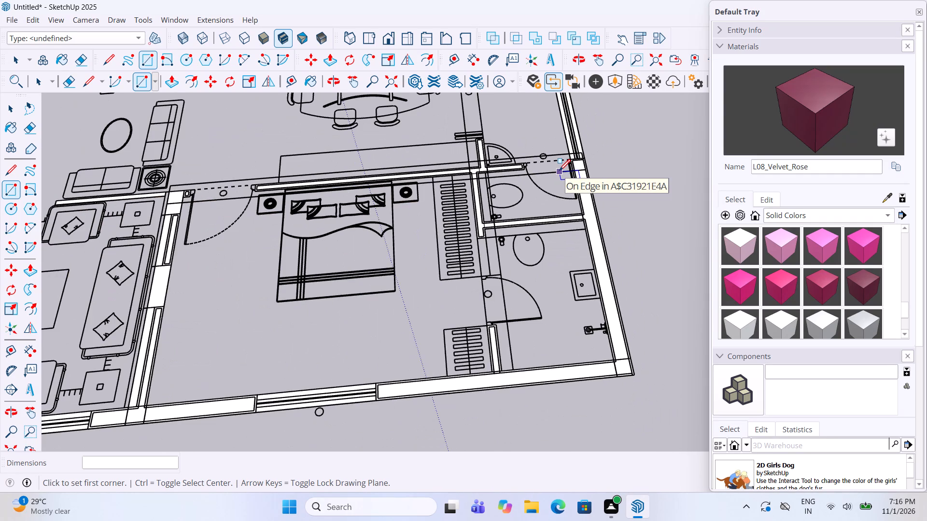
{"action": "scroll", "coordinate": [592, 233], "scroll_direction": "down", "scroll_amount": 7}
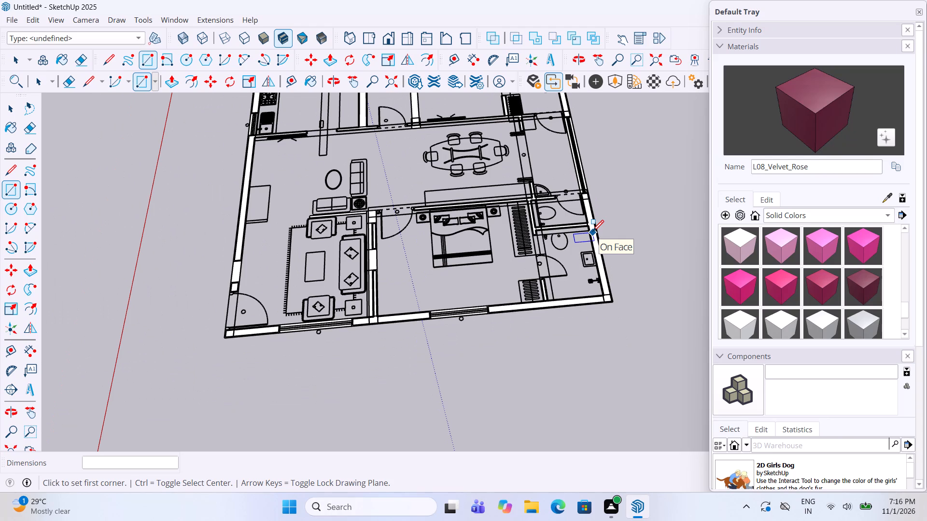
{"action": "scroll", "coordinate": [551, 319], "scroll_direction": "down", "scroll_amount": 5}
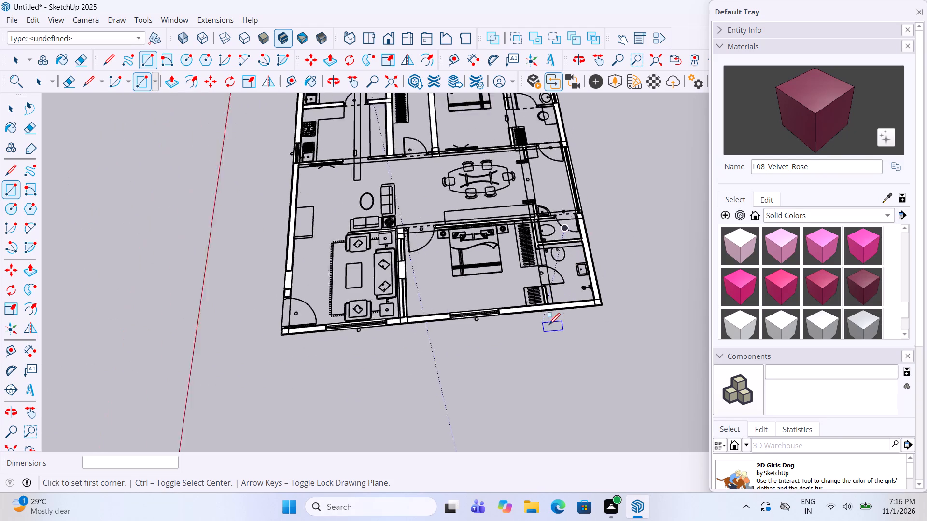
{"action": "scroll", "coordinate": [549, 326], "scroll_direction": "down", "scroll_amount": 1}
{"action": "scroll", "coordinate": [473, 193], "scroll_direction": "up", "scroll_amount": 5}
{"action": "scroll", "coordinate": [622, 219], "scroll_direction": "up", "scroll_amount": 5}
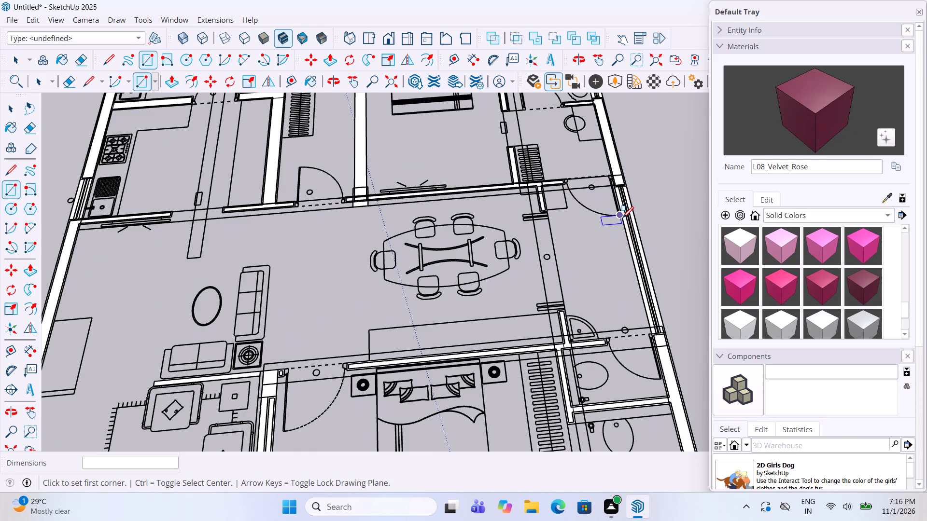
{"action": "scroll", "coordinate": [608, 258], "scroll_direction": "up", "scroll_amount": 4}
{"action": "scroll", "coordinate": [591, 303], "scroll_direction": "down", "scroll_amount": 7}
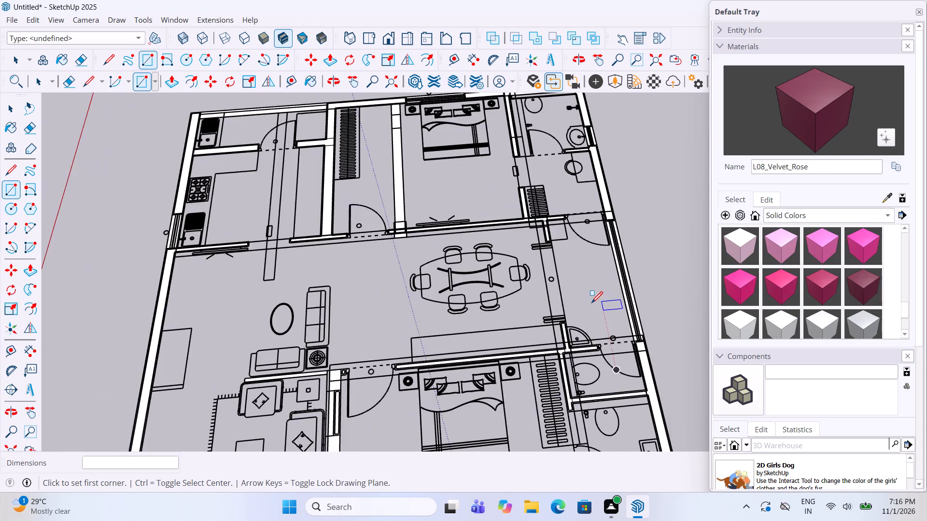
{"action": "scroll", "coordinate": [591, 304], "scroll_direction": "down", "scroll_amount": 6}
{"action": "scroll", "coordinate": [408, 258], "scroll_direction": "up", "scroll_amount": 5}
{"action": "scroll", "coordinate": [409, 203], "scroll_direction": "up", "scroll_amount": 5}
{"action": "scroll", "coordinate": [409, 203], "scroll_direction": "down", "scroll_amount": 4}
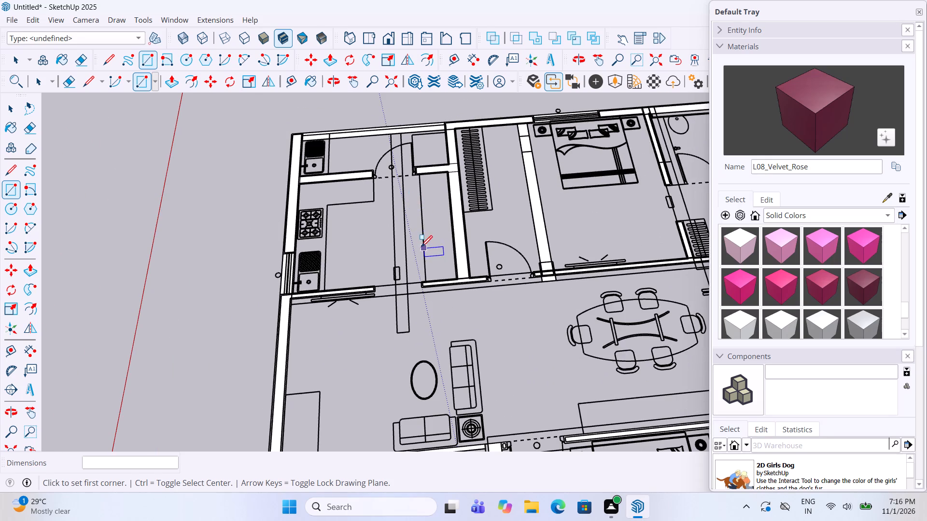
{"action": "scroll", "coordinate": [421, 248], "scroll_direction": "down", "scroll_amount": 6}
{"action": "scroll", "coordinate": [611, 242], "scroll_direction": "up", "scroll_amount": 5}
{"action": "scroll", "coordinate": [481, 194], "scroll_direction": "down", "scroll_amount": 4}
{"action": "scroll", "coordinate": [525, 301], "scroll_direction": "up", "scroll_amount": 4}
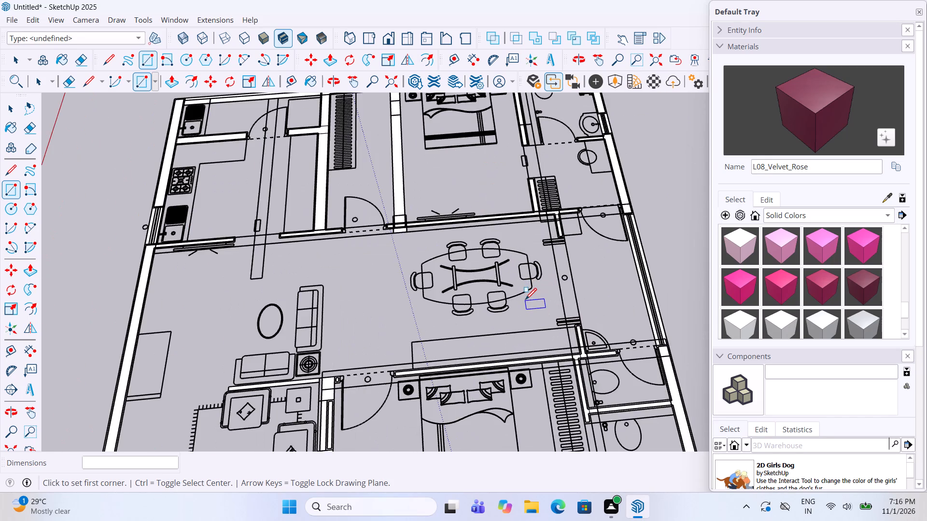
{"action": "scroll", "coordinate": [634, 280], "scroll_direction": "up", "scroll_amount": 3}
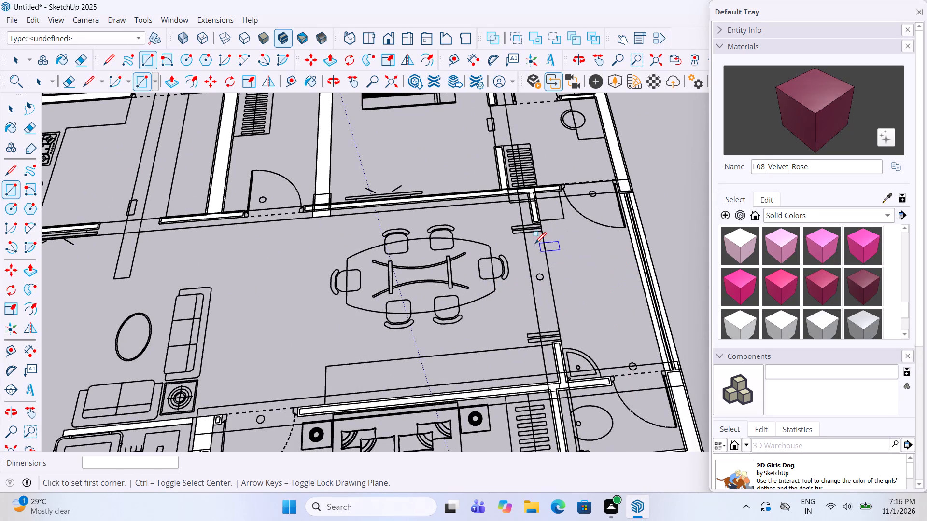
{"action": "scroll", "coordinate": [518, 234], "scroll_direction": "down", "scroll_amount": 3}
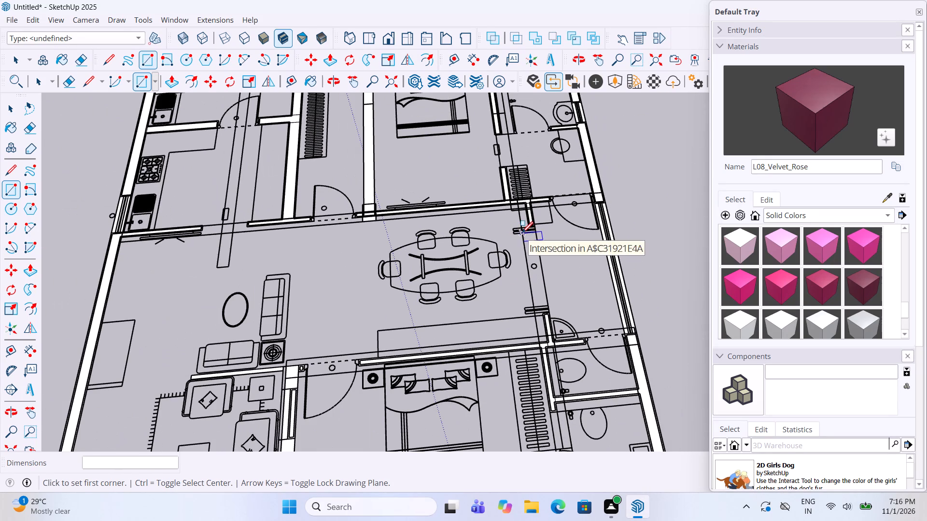
{"action": "scroll", "coordinate": [440, 207], "scroll_direction": "down", "scroll_amount": 5}
{"action": "scroll", "coordinate": [424, 323], "scroll_direction": "up", "scroll_amount": 5}
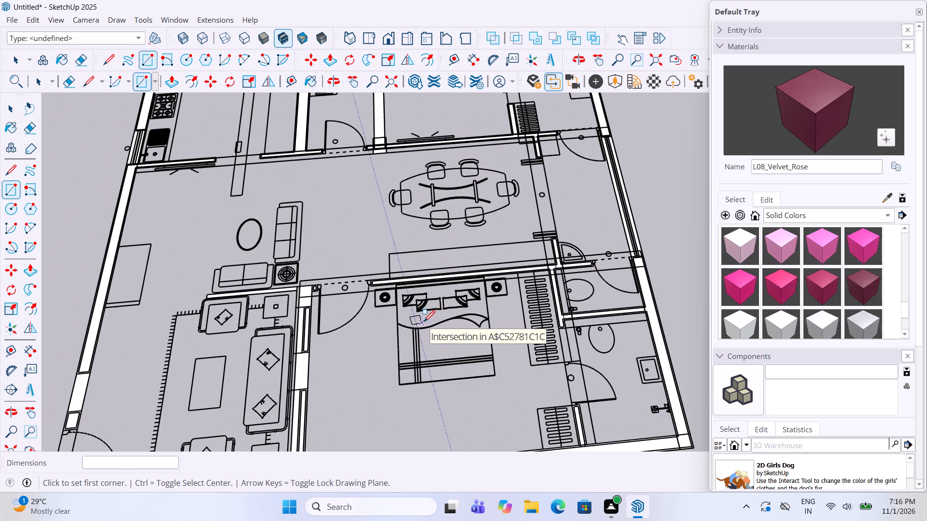
{"action": "scroll", "coordinate": [446, 255], "scroll_direction": "down", "scroll_amount": 4}
{"action": "scroll", "coordinate": [532, 366], "scroll_direction": "up", "scroll_amount": 6}
{"action": "scroll", "coordinate": [452, 338], "scroll_direction": "down", "scroll_amount": 4}
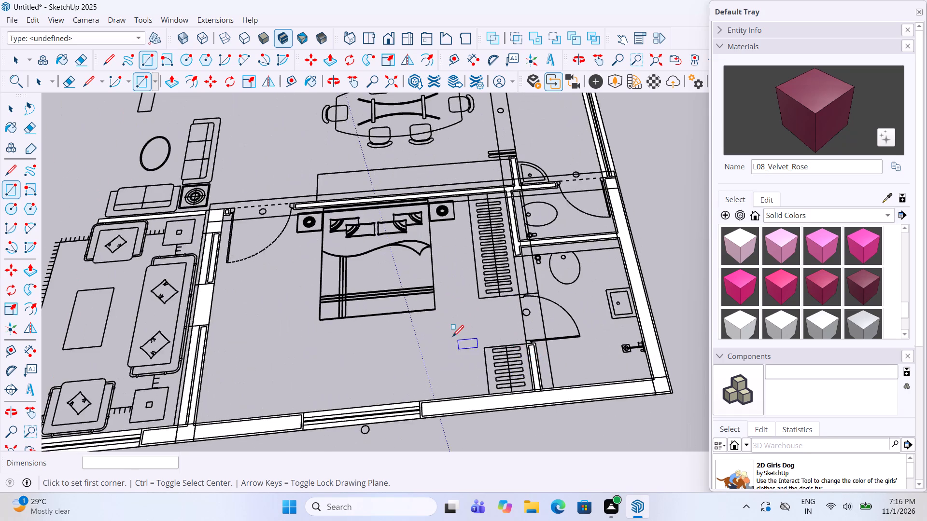
Locate the next furnished floor plan in the row, beyond the one just traced.
{"action": "scroll", "coordinate": [452, 338], "scroll_direction": "down", "scroll_amount": 3}
{"action": "scroll", "coordinate": [407, 331], "scroll_direction": "down", "scroll_amount": 20}
{"action": "scroll", "coordinate": [400, 334], "scroll_direction": "down", "scroll_amount": 7}
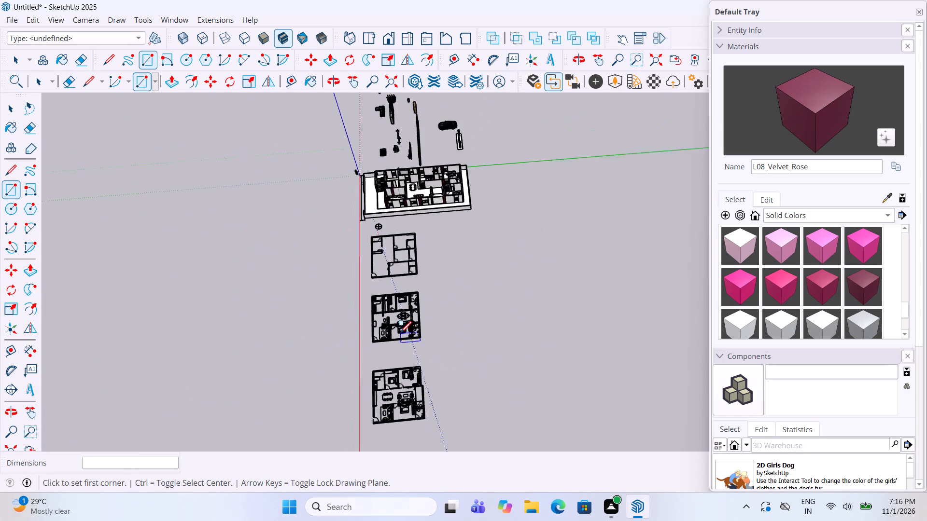
{"action": "scroll", "coordinate": [407, 405], "scroll_direction": "up", "scroll_amount": 11}
{"action": "scroll", "coordinate": [323, 402], "scroll_direction": "up", "scroll_amount": 6}
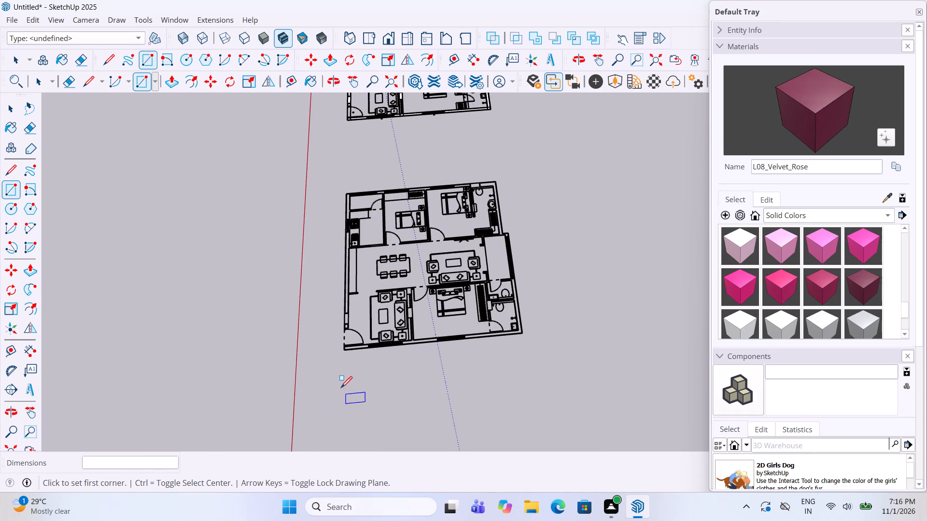
Trace a 4' 8" by 9" rectangle over the outer wall beside the entrance door of the next furnished plan.
{"action": "scroll", "coordinate": [361, 352], "scroll_direction": "up", "scroll_amount": 16}
{"action": "scroll", "coordinate": [337, 348], "scroll_direction": "up", "scroll_amount": 10}
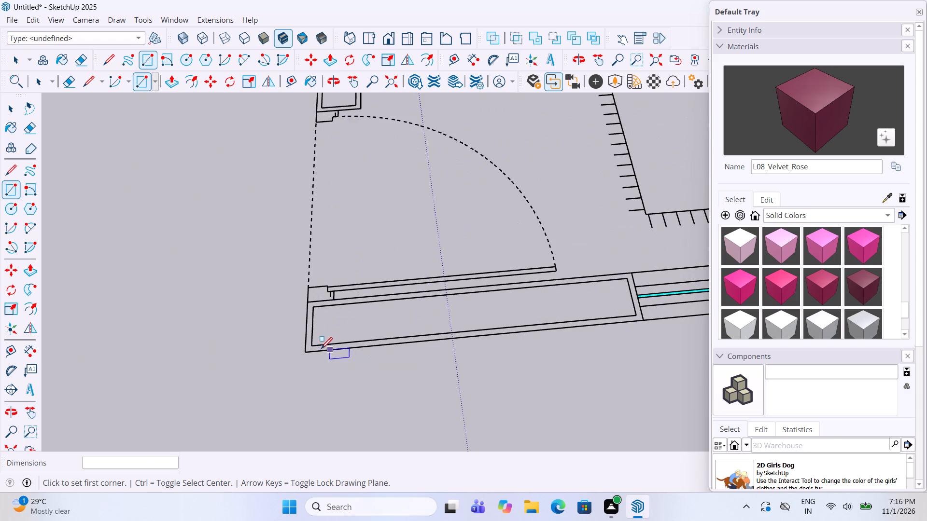
{"action": "left_click", "coordinate": [307, 351]}
{"action": "left_click", "coordinate": [633, 273]}
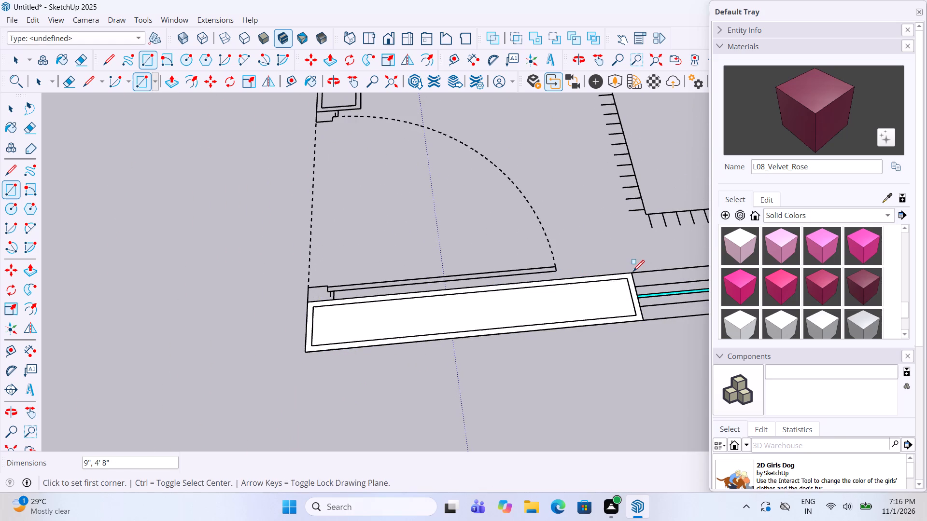
Trace a 6' 2" by 9" rectangle over the sitting room window in the same outer wall.
{"action": "scroll", "coordinate": [349, 356], "scroll_direction": "down", "scroll_amount": 6}
{"action": "scroll", "coordinate": [384, 340], "scroll_direction": "down", "scroll_amount": 6}
{"action": "scroll", "coordinate": [612, 312], "scroll_direction": "up", "scroll_amount": 4}
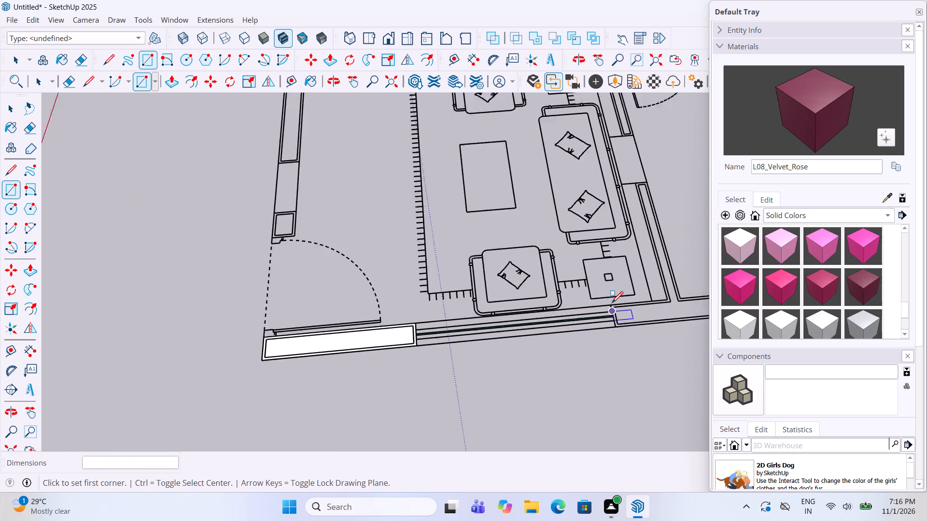
{"action": "scroll", "coordinate": [612, 304], "scroll_direction": "up", "scroll_amount": 6}
{"action": "left_click", "coordinate": [612, 304]}
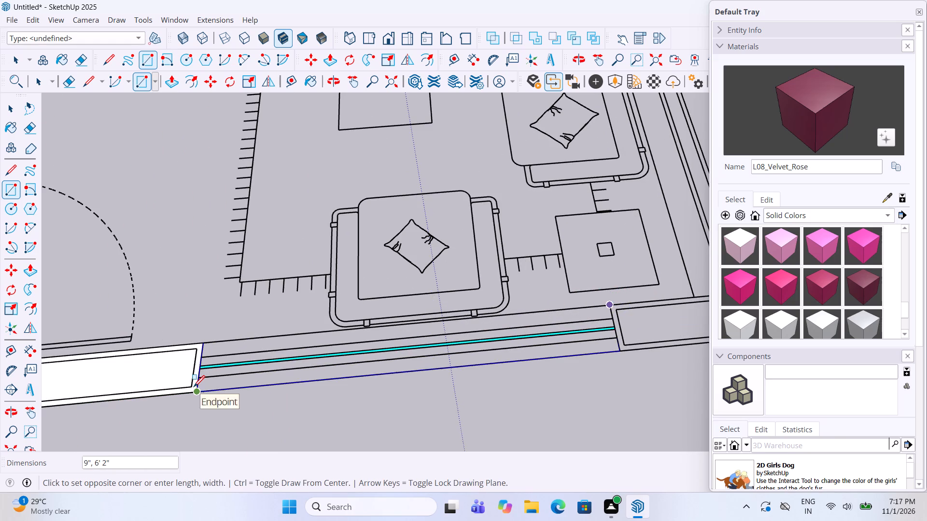
{"action": "left_click", "coordinate": [194, 388]}
Trace a 6' 10" by 9" rectangle over the outer wall between the sitting room window and the bedroom window.
{"action": "scroll", "coordinate": [192, 388], "scroll_direction": "down", "scroll_amount": 11}
{"action": "scroll", "coordinate": [497, 331], "scroll_direction": "up", "scroll_amount": 4}
{"action": "scroll", "coordinate": [543, 320], "scroll_direction": "up", "scroll_amount": 3}
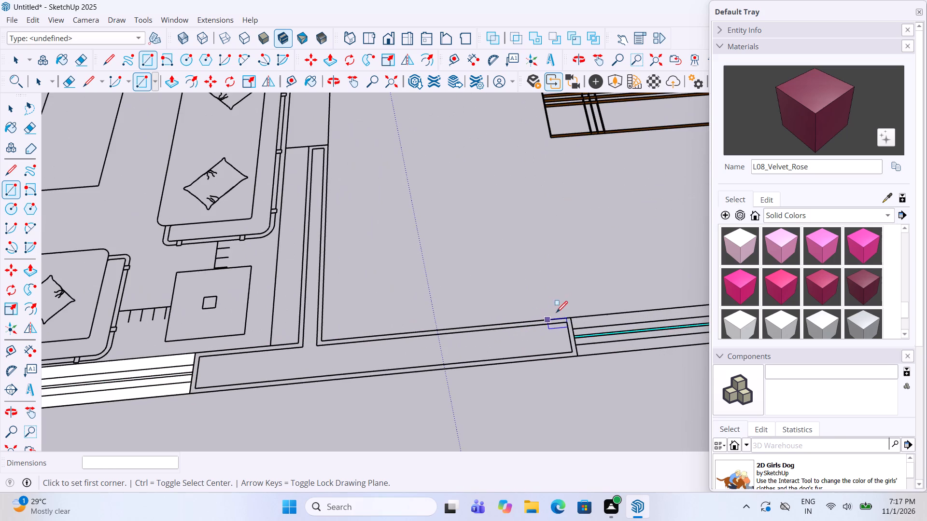
{"action": "left_click", "coordinate": [572, 315]}
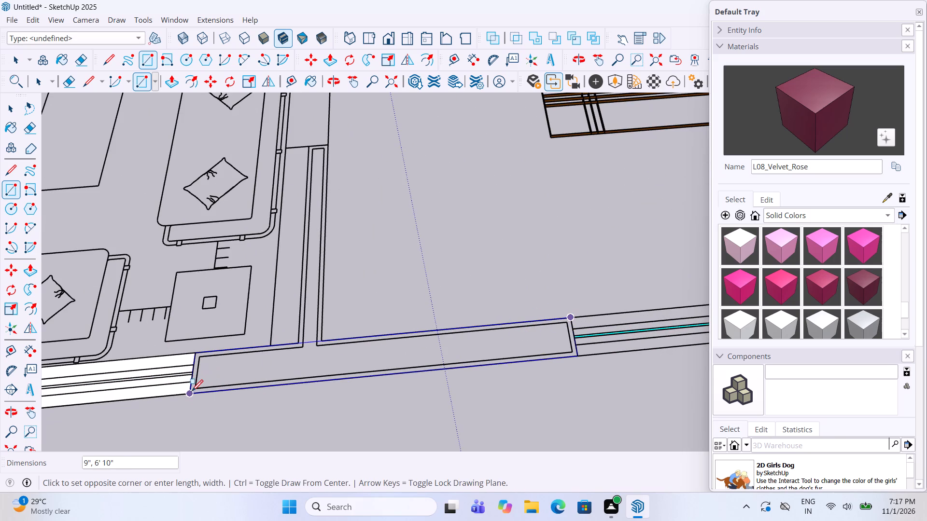
{"action": "left_click", "coordinate": [190, 392]}
Trace a rectangle about 5' by 9" over the bedroom window in the outer wall.
{"action": "scroll", "coordinate": [184, 387], "scroll_direction": "down", "scroll_amount": 10}
{"action": "scroll", "coordinate": [596, 323], "scroll_direction": "up", "scroll_amount": 4}
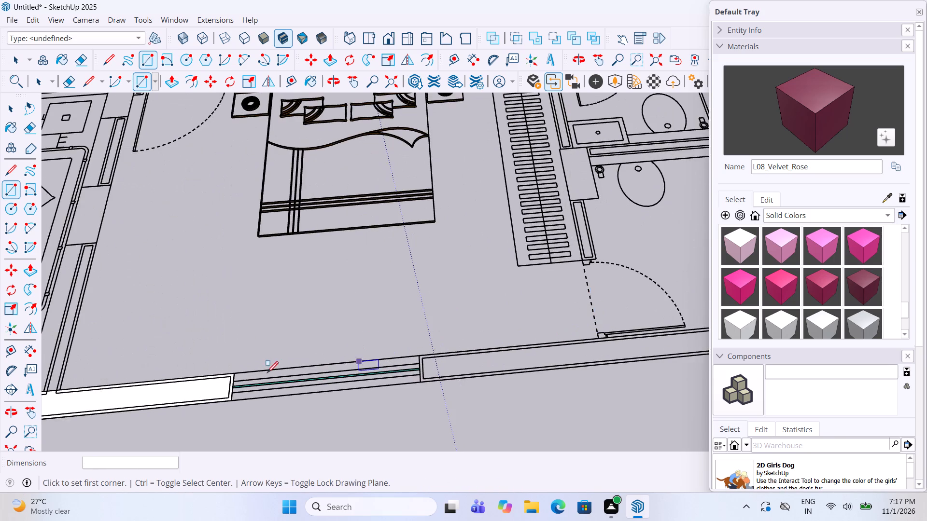
{"action": "scroll", "coordinate": [262, 374], "scroll_direction": "up", "scroll_amount": 6}
{"action": "left_click", "coordinate": [208, 425]}
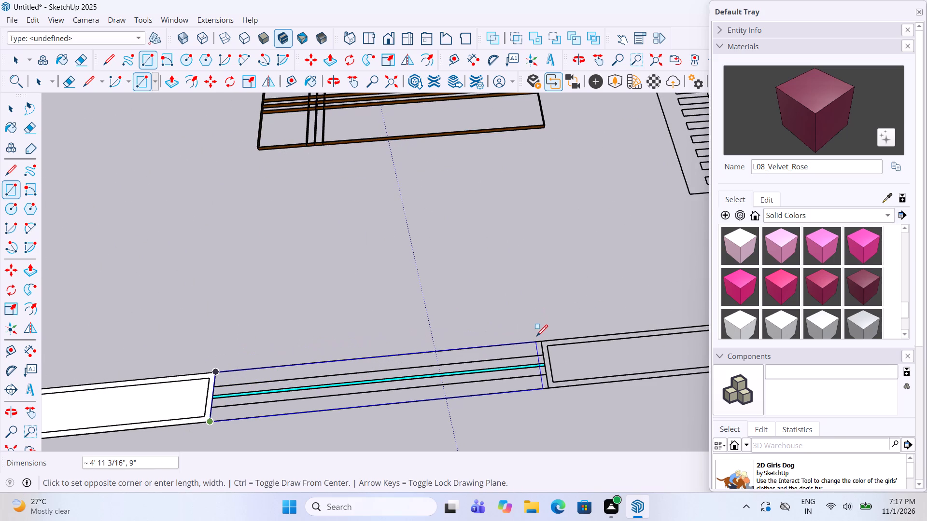
{"action": "left_click", "coordinate": [539, 339]}
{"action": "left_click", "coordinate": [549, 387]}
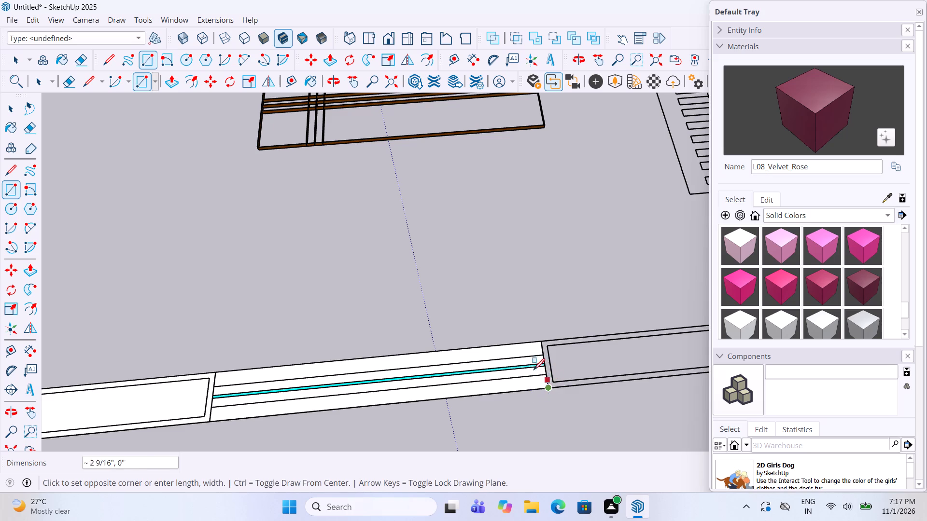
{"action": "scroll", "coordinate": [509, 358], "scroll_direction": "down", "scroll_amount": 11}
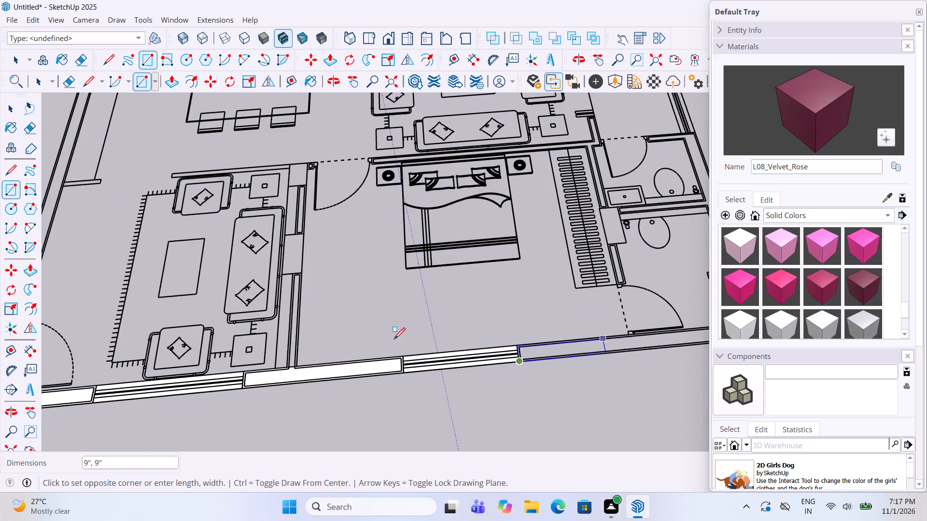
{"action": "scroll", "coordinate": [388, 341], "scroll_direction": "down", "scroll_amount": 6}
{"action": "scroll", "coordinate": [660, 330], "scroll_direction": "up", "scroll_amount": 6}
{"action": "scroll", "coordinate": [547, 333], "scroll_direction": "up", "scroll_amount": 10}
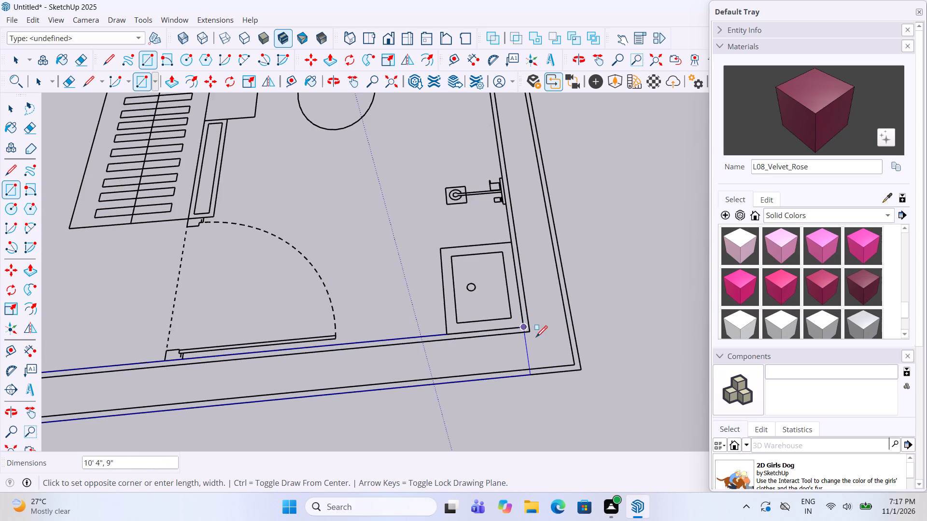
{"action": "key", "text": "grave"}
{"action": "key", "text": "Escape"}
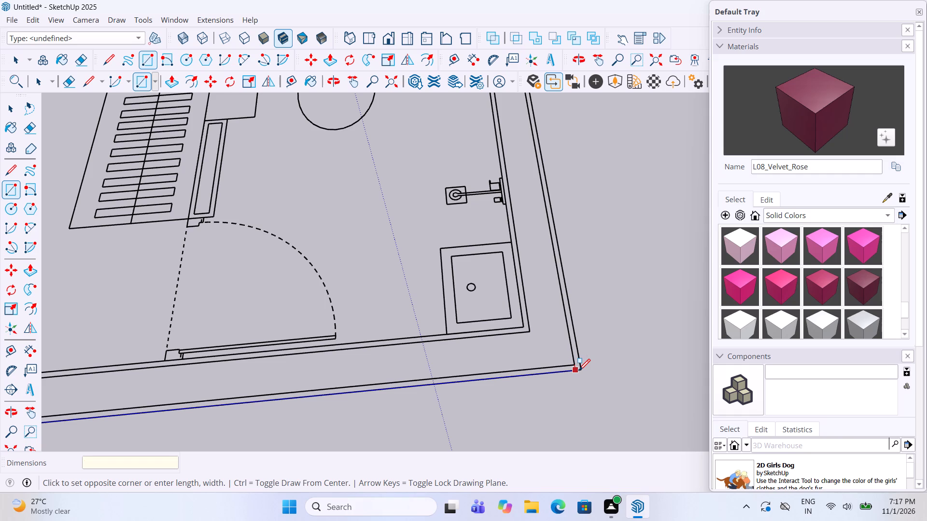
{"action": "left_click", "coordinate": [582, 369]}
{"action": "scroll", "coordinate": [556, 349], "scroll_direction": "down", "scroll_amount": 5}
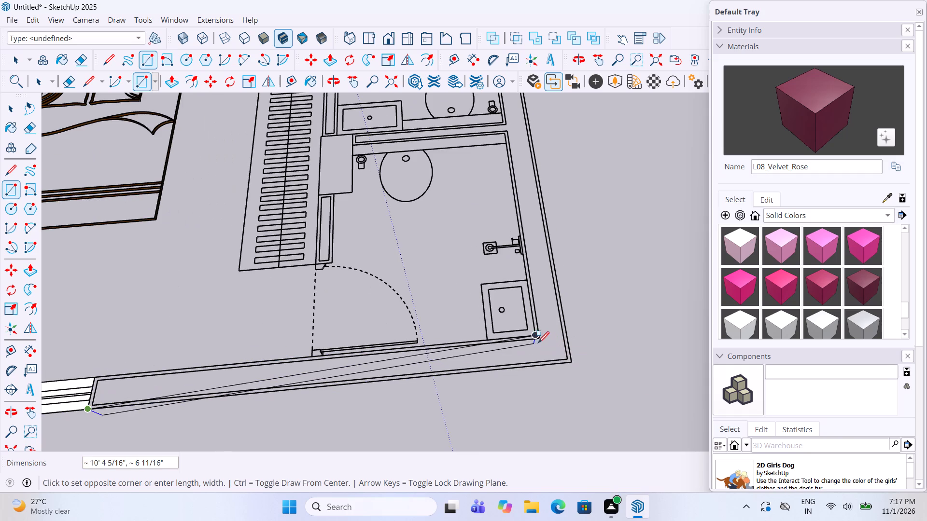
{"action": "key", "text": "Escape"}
Trace an 11' 1" by 9" rectangle over the outer wall from the building corner by the bathroom to the bedroom window.
{"action": "left_click", "coordinate": [574, 364]}
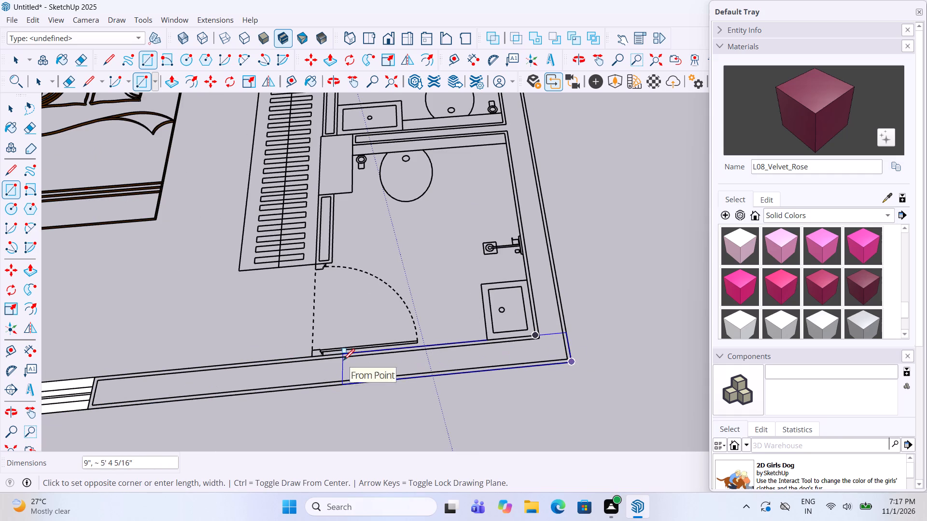
{"action": "scroll", "coordinate": [101, 379], "scroll_direction": "up", "scroll_amount": 3}
{"action": "left_click", "coordinate": [90, 374]}
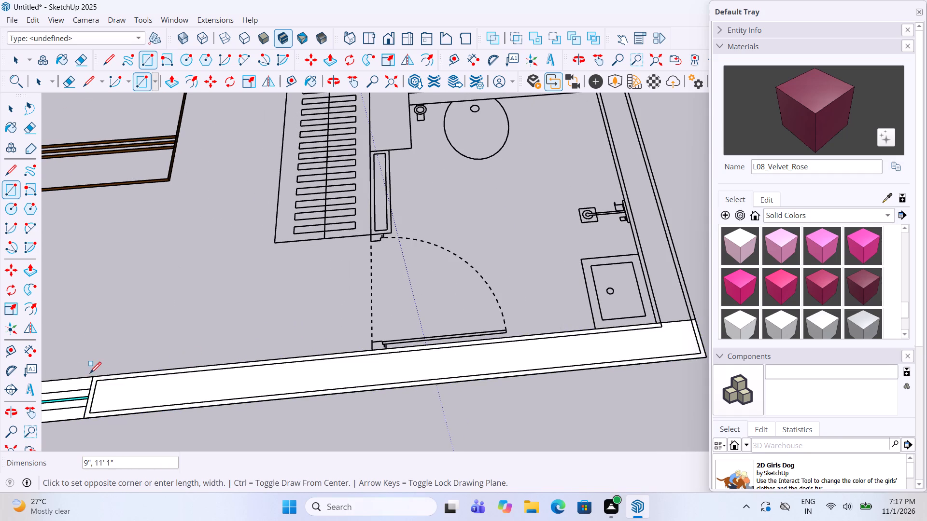
Trace an 11' 1" by 9" rectangle over the side outer wall along both toilets, up to the adjoining window.
{"action": "scroll", "coordinate": [253, 432], "scroll_direction": "down", "scroll_amount": 5}
{"action": "scroll", "coordinate": [408, 411], "scroll_direction": "down", "scroll_amount": 3}
{"action": "scroll", "coordinate": [510, 353], "scroll_direction": "up", "scroll_amount": 5}
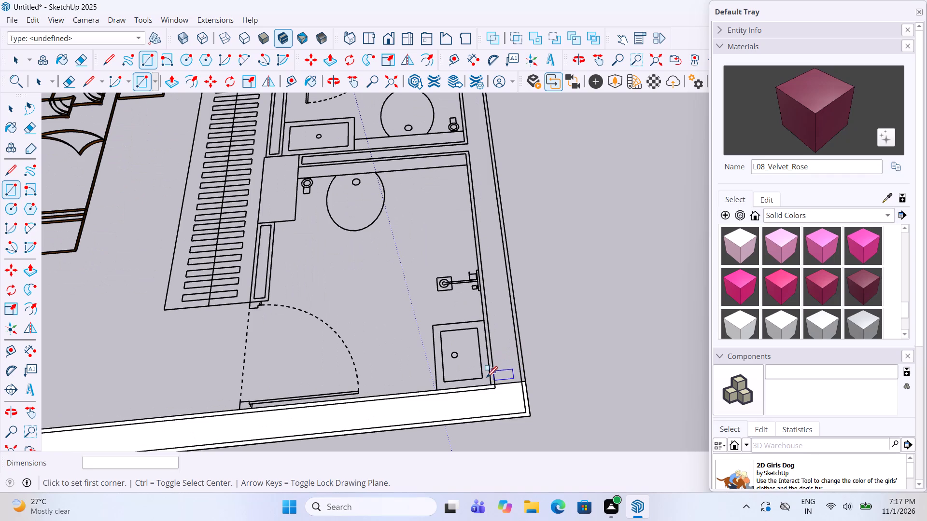
{"action": "left_click", "coordinate": [487, 382]}
{"action": "scroll", "coordinate": [492, 367], "scroll_direction": "down", "scroll_amount": 5}
{"action": "scroll", "coordinate": [489, 111], "scroll_direction": "up", "scroll_amount": 5}
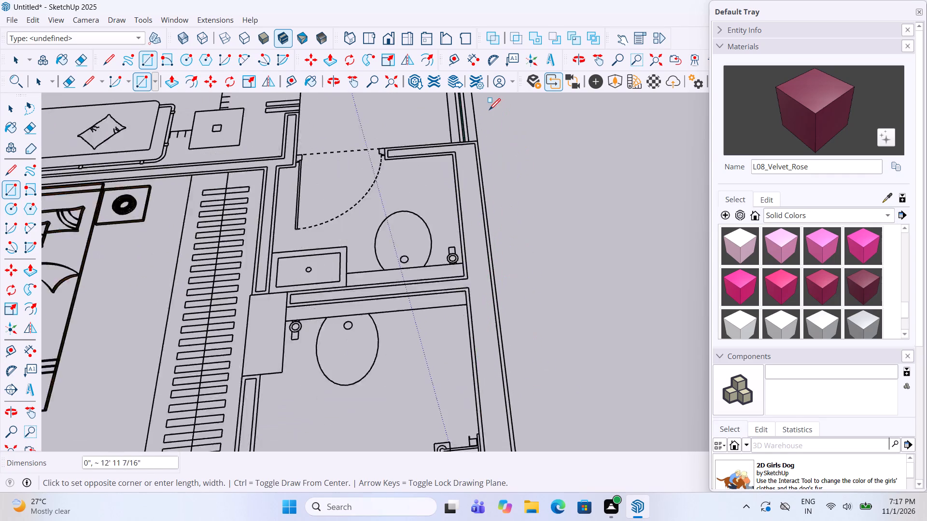
{"action": "scroll", "coordinate": [472, 147], "scroll_direction": "up", "scroll_amount": 4}
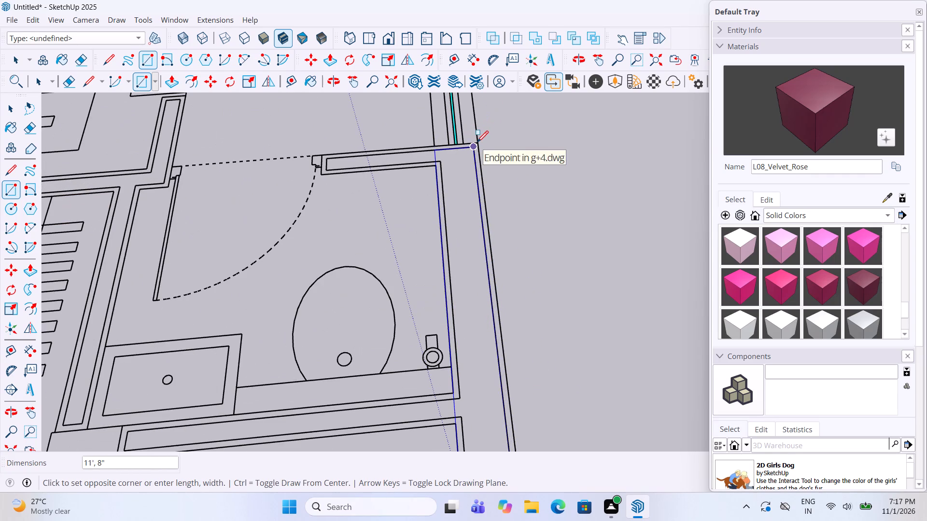
{"action": "scroll", "coordinate": [478, 143], "scroll_direction": "up", "scroll_amount": 6}
{"action": "left_click", "coordinate": [483, 137]}
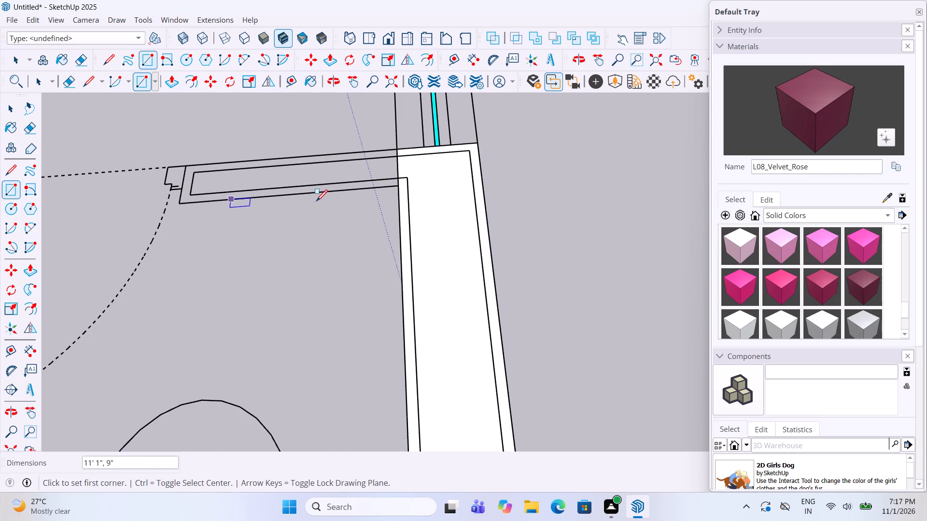
Trace a rectangle over the short toilet wall between the door jamb and the side outer wall.
{"action": "left_click", "coordinate": [179, 205]}
{"action": "left_click", "coordinate": [398, 150]}
Trace a 4' 5" by 5" rectangle over the partition between the two toilets, from the duct to the outer wall.
{"action": "scroll", "coordinate": [466, 150], "scroll_direction": "down", "scroll_amount": 4}
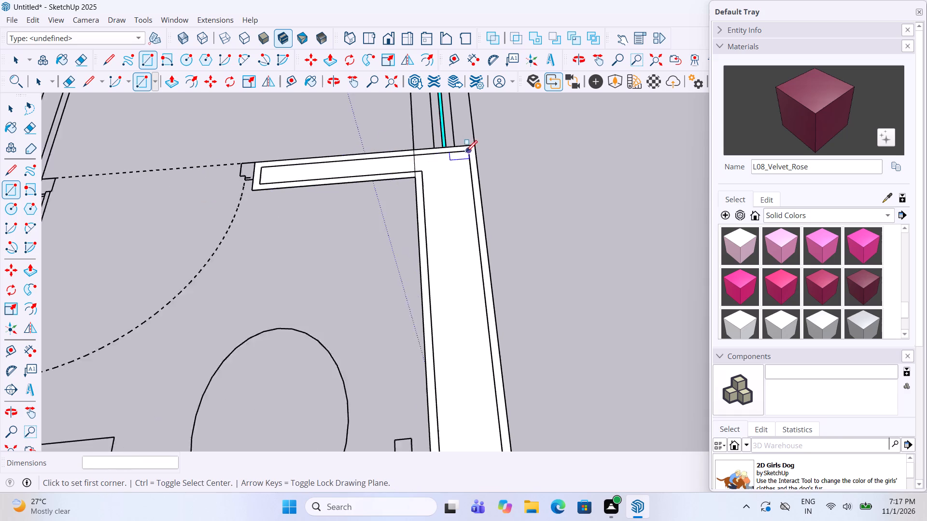
{"action": "scroll", "coordinate": [466, 153], "scroll_direction": "down", "scroll_amount": 7}
{"action": "scroll", "coordinate": [451, 225], "scroll_direction": "down", "scroll_amount": 6}
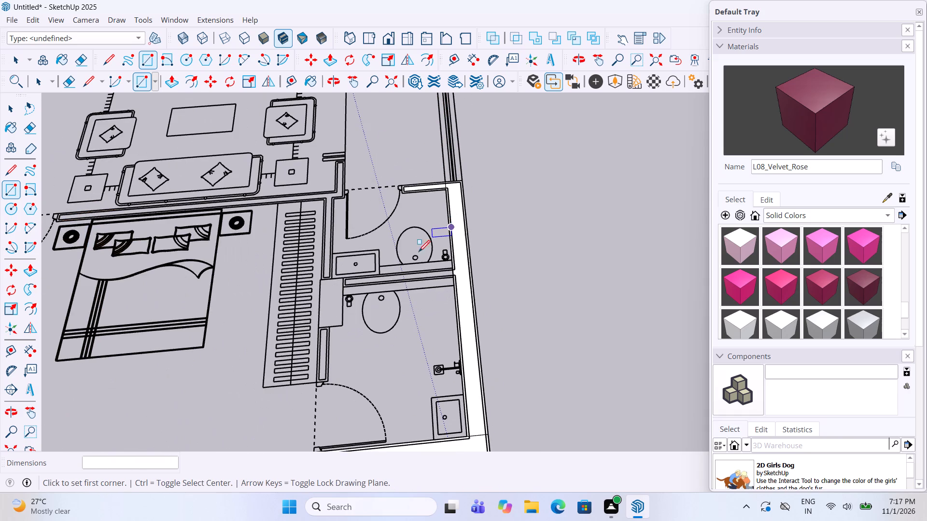
{"action": "scroll", "coordinate": [371, 269], "scroll_direction": "up", "scroll_amount": 5}
{"action": "scroll", "coordinate": [280, 317], "scroll_direction": "up", "scroll_amount": 5}
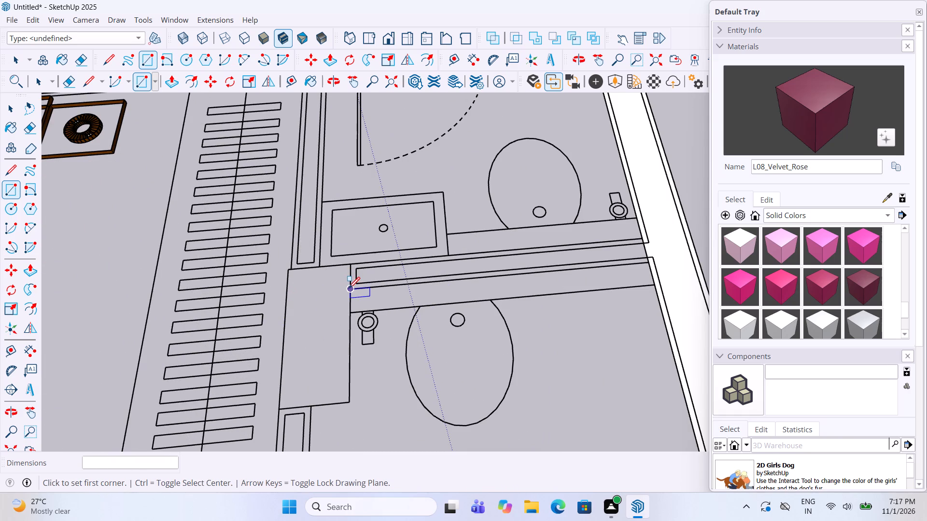
{"action": "left_click", "coordinate": [349, 289]}
{"action": "left_click", "coordinate": [638, 239]}
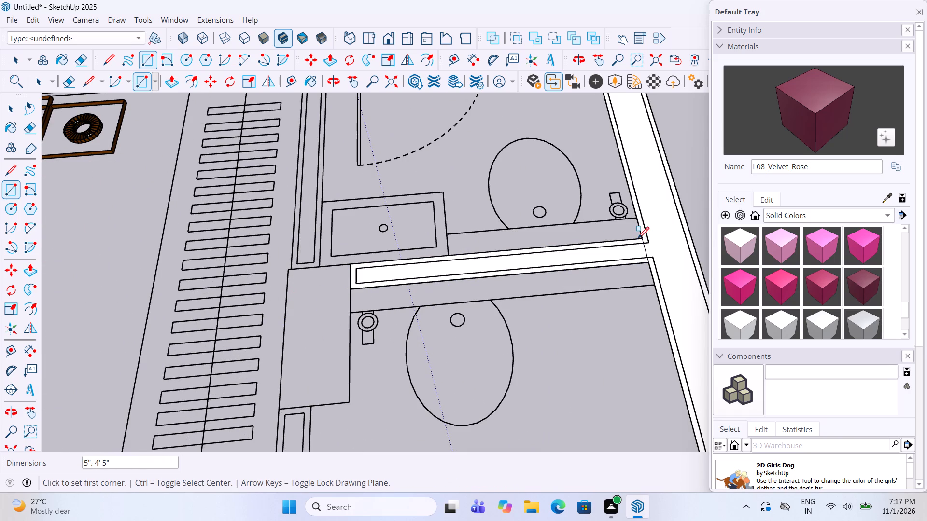
Trace a rectangle about 3' 11" long over the wall between the bedroom wardrobe and the toilet with the washbasin.
{"action": "left_click", "coordinate": [289, 265]}
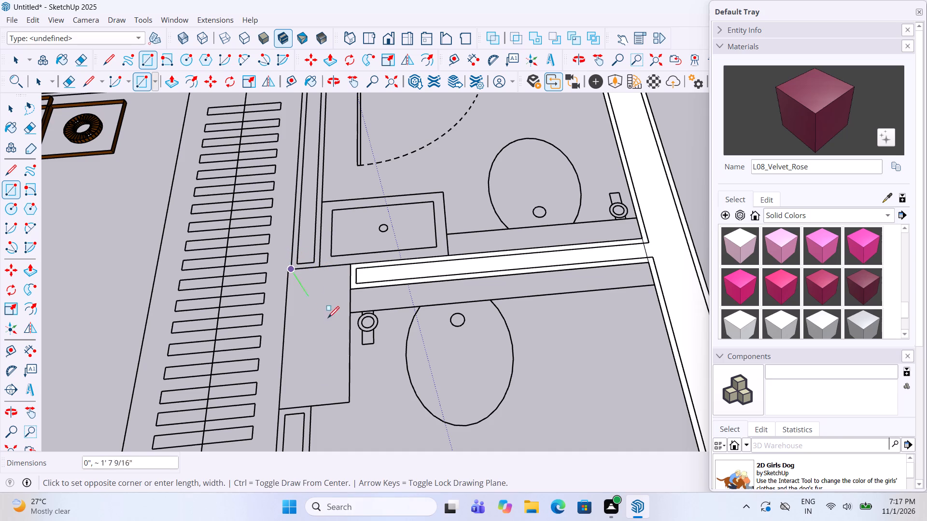
{"action": "scroll", "coordinate": [337, 334], "scroll_direction": "down", "scroll_amount": 5}
{"action": "scroll", "coordinate": [337, 157], "scroll_direction": "up", "scroll_amount": 5}
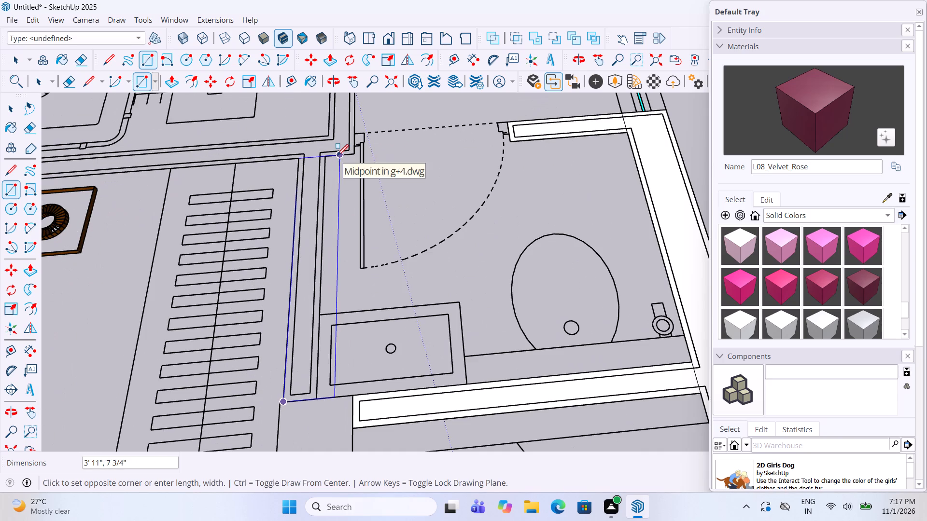
{"action": "left_click", "coordinate": [328, 156]}
Trace a 2' 2" by 5" rectangle over the wall beside the wardrobe, from the bathroom door jamb to the duct.
{"action": "scroll", "coordinate": [503, 191], "scroll_direction": "down", "scroll_amount": 6}
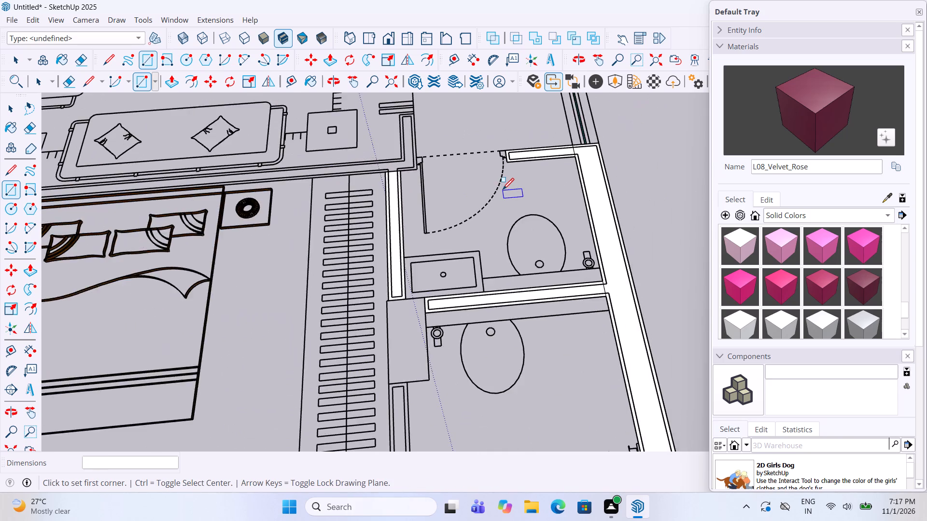
{"action": "scroll", "coordinate": [503, 194], "scroll_direction": "down", "scroll_amount": 4}
{"action": "scroll", "coordinate": [442, 387], "scroll_direction": "up", "scroll_amount": 9}
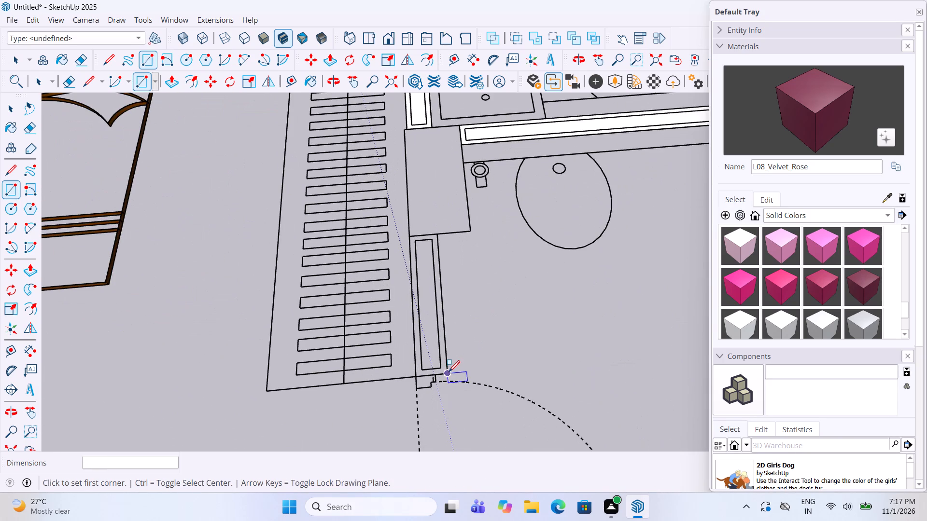
{"action": "left_click", "coordinate": [449, 373]}
{"action": "scroll", "coordinate": [407, 247], "scroll_direction": "up", "scroll_amount": 6}
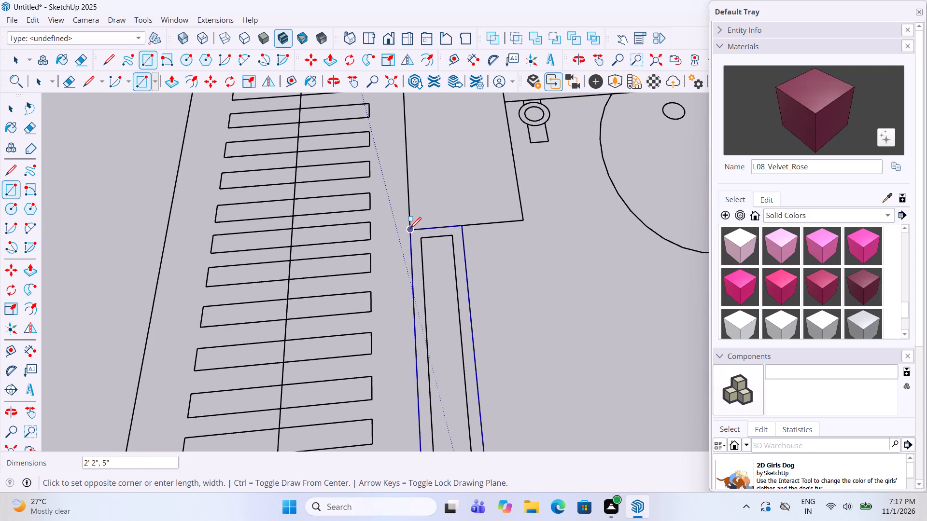
{"action": "left_click", "coordinate": [410, 230]}
Trace a 2' 1/2" by 5" rectangle over the short living room wall next to the toilet door.
{"action": "scroll", "coordinate": [403, 216], "scroll_direction": "down", "scroll_amount": 12}
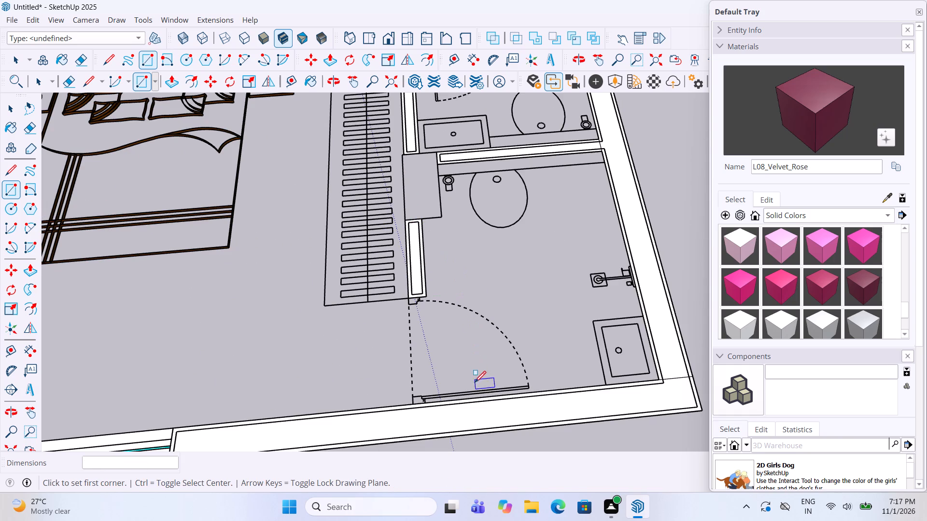
{"action": "scroll", "coordinate": [548, 377], "scroll_direction": "down", "scroll_amount": 11}
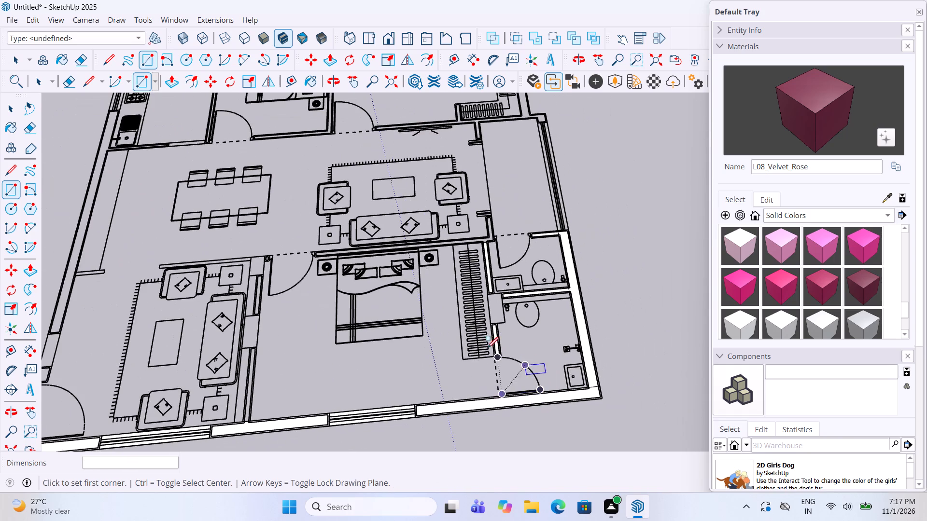
{"action": "scroll", "coordinate": [333, 209], "scroll_direction": "up", "scroll_amount": 5}
{"action": "scroll", "coordinate": [624, 221], "scroll_direction": "up", "scroll_amount": 6}
{"action": "scroll", "coordinate": [575, 255], "scroll_direction": "up", "scroll_amount": 3}
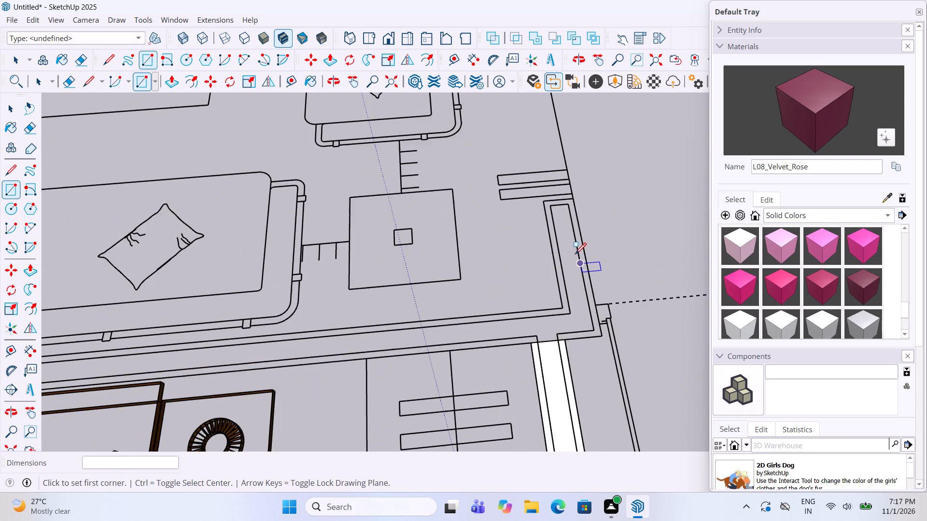
{"action": "scroll", "coordinate": [575, 255], "scroll_direction": "up", "scroll_amount": 3}
{"action": "left_click", "coordinate": [606, 344]}
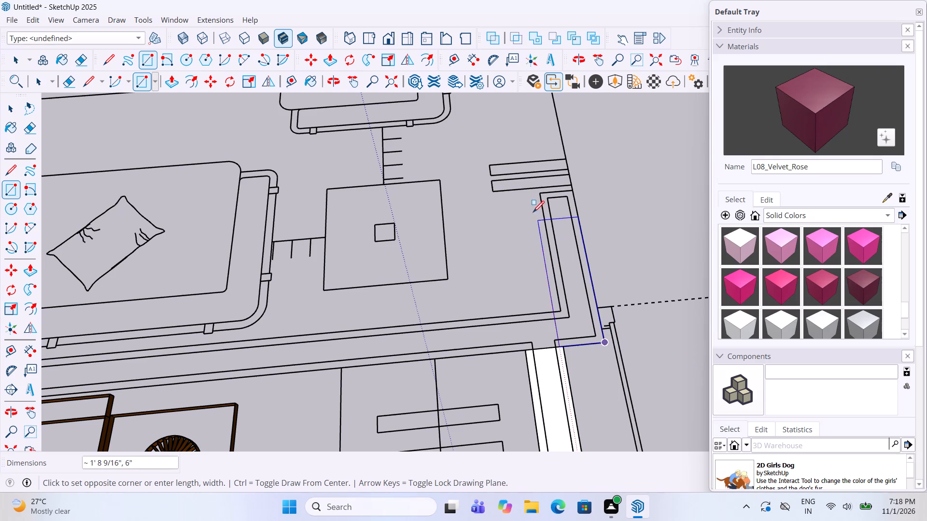
{"action": "left_click", "coordinate": [543, 191]}
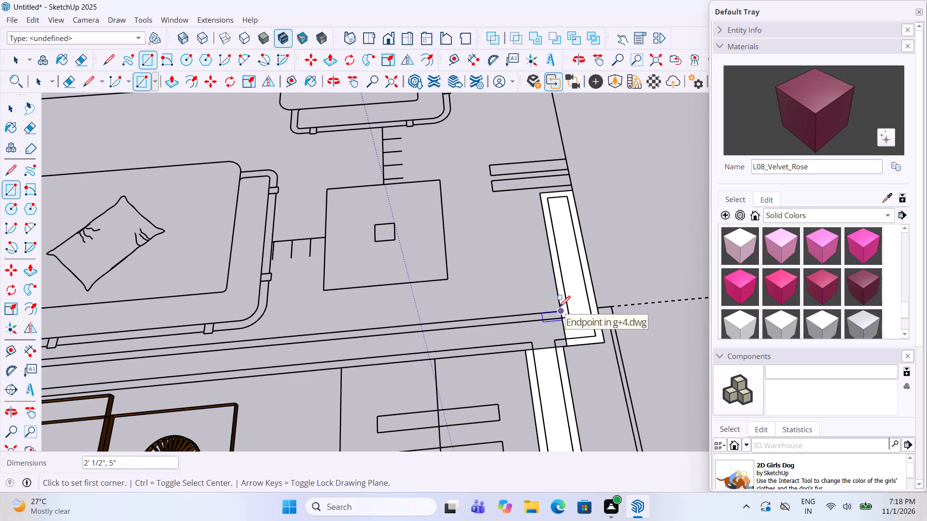
Trace a rectangle over the wall between the living room and the bedroom, from the short wall to the bedroom door jamb.
{"action": "left_click", "coordinate": [559, 308]}
{"action": "scroll", "coordinate": [559, 308], "scroll_direction": "down", "scroll_amount": 11}
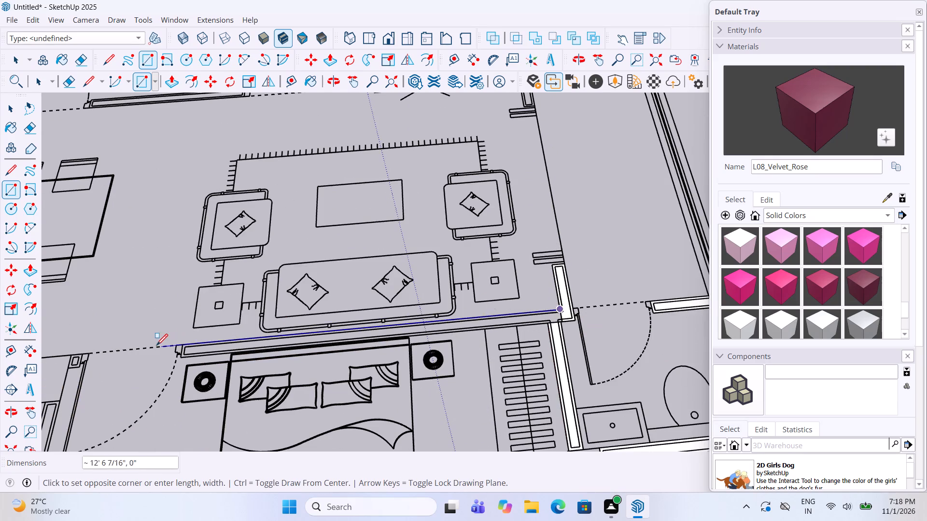
{"action": "scroll", "coordinate": [156, 346], "scroll_direction": "up", "scroll_amount": 8}
{"action": "left_click", "coordinate": [176, 366]}
{"action": "scroll", "coordinate": [548, 287], "scroll_direction": "down", "scroll_amount": 13}
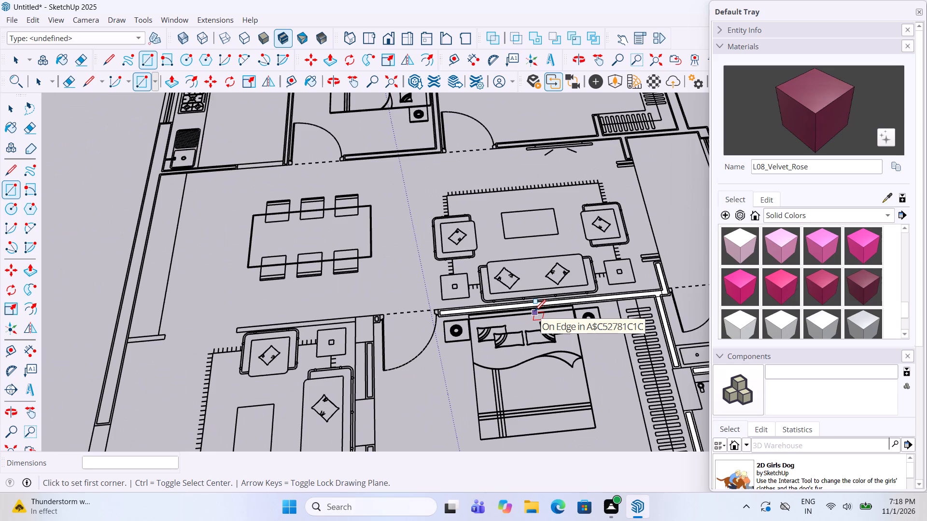
Trace a 4' 7" by 5" rectangle over the wall between the sofa area and the bedroom, starting at the outer window wall.
{"action": "scroll", "coordinate": [501, 256], "scroll_direction": "down", "scroll_amount": 6}
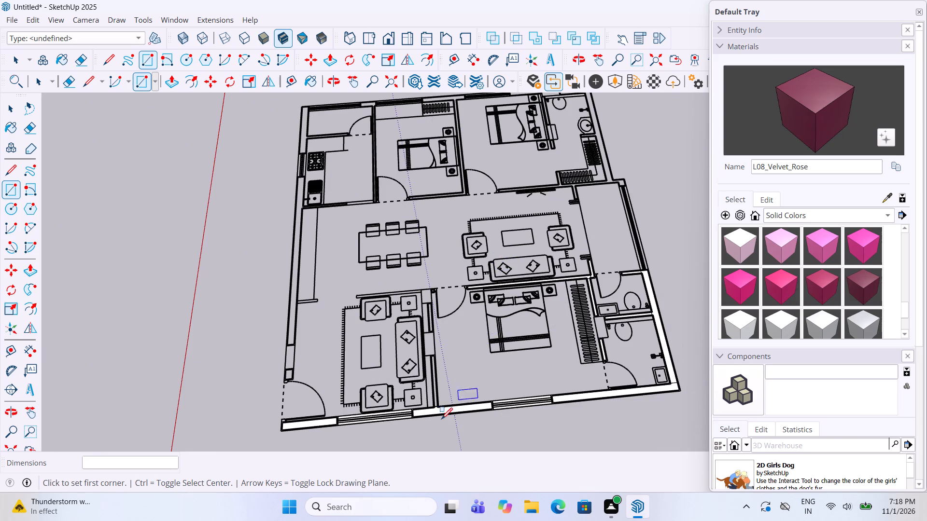
{"action": "scroll", "coordinate": [440, 421], "scroll_direction": "up", "scroll_amount": 13}
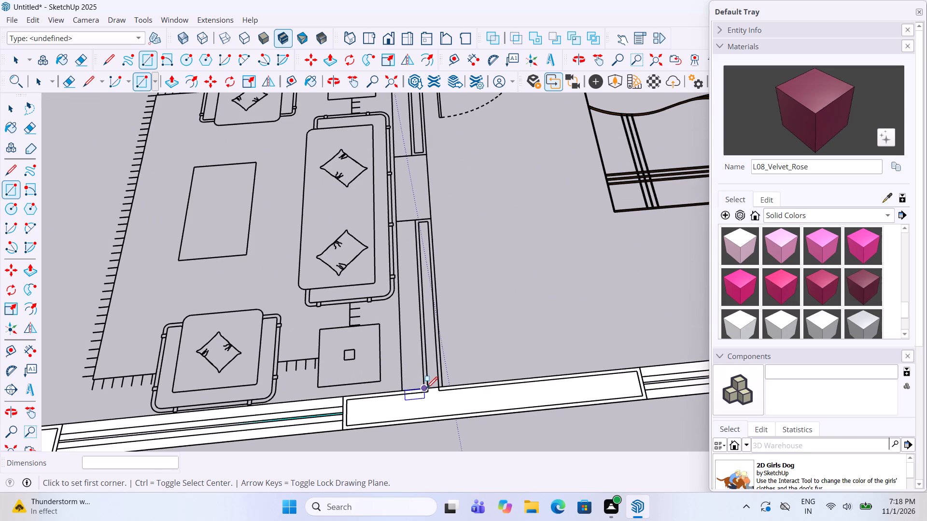
{"action": "left_click", "coordinate": [426, 388]}
{"action": "left_click", "coordinate": [432, 217]}
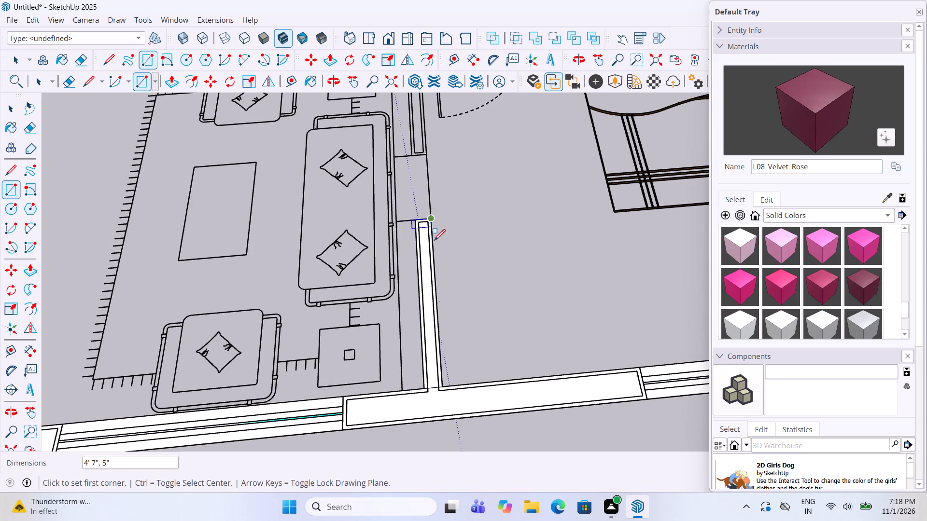
Trace a 2' 11" by 5" rectangle over the upper wall section between the sofa area and the bedroom, near the bedroom door.
{"action": "scroll", "coordinate": [459, 422], "scroll_direction": "down", "scroll_amount": 11}
{"action": "scroll", "coordinate": [445, 306], "scroll_direction": "up", "scroll_amount": 10}
{"action": "scroll", "coordinate": [445, 213], "scroll_direction": "up", "scroll_amount": 6}
{"action": "left_click", "coordinate": [431, 222]}
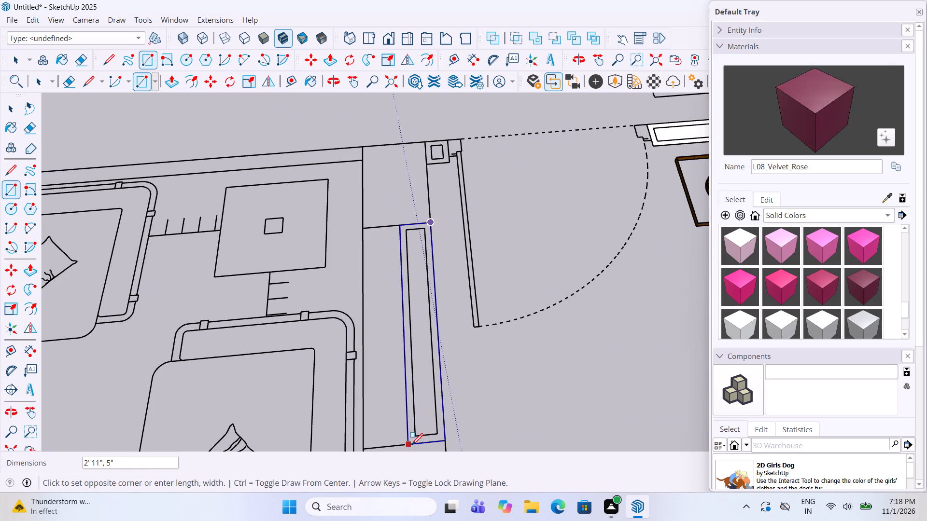
{"action": "left_click", "coordinate": [412, 446]}
Trace a rectangle over the wide wall block at the sofa area's corner, beside the bedroom door.
{"action": "scroll", "coordinate": [394, 393], "scroll_direction": "down", "scroll_amount": 6}
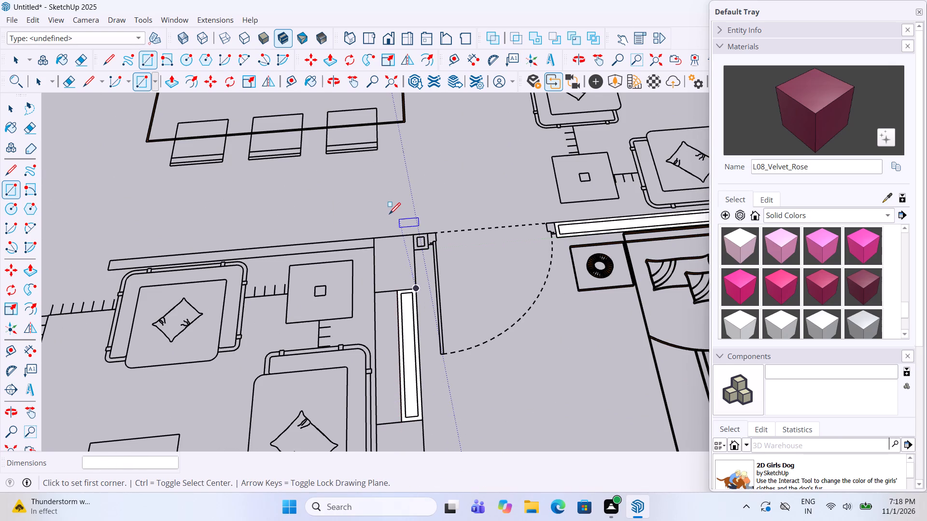
{"action": "scroll", "coordinate": [389, 215], "scroll_direction": "up", "scroll_amount": 3}
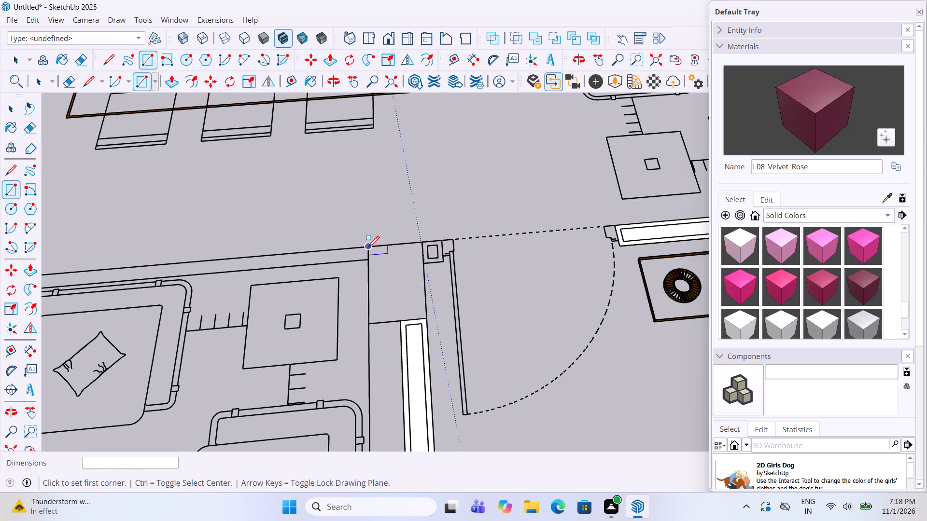
{"action": "left_click", "coordinate": [368, 248]}
{"action": "left_click", "coordinate": [429, 321]}
Trace a rectangle over the small square pier between the wide wall block and the bedroom door jamb.
{"action": "scroll", "coordinate": [441, 227], "scroll_direction": "up", "scroll_amount": 4}
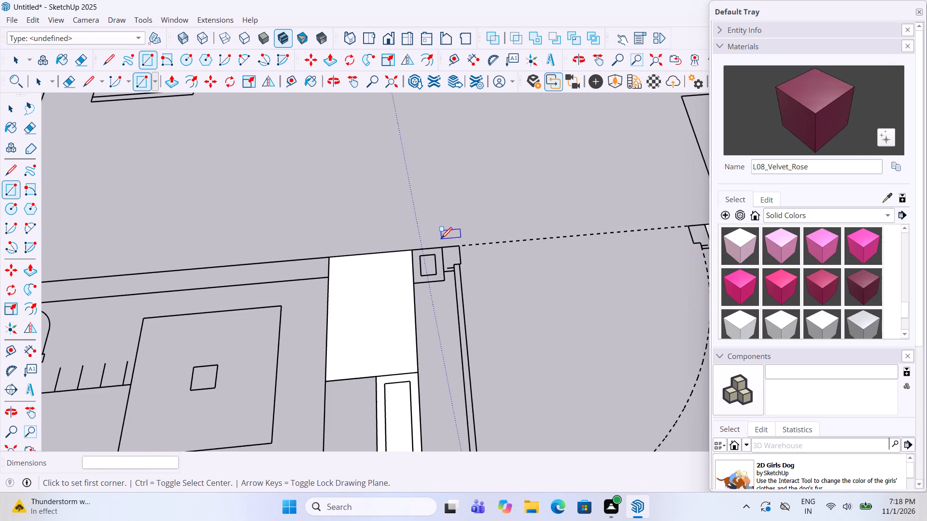
{"action": "left_click", "coordinate": [441, 247]}
{"action": "left_click", "coordinate": [418, 282]}
Trace a rectangle about 2' 2" by 11" over the wide block between the two traced wall sections behind the sofa.
{"action": "scroll", "coordinate": [400, 314], "scroll_direction": "down", "scroll_amount": 3}
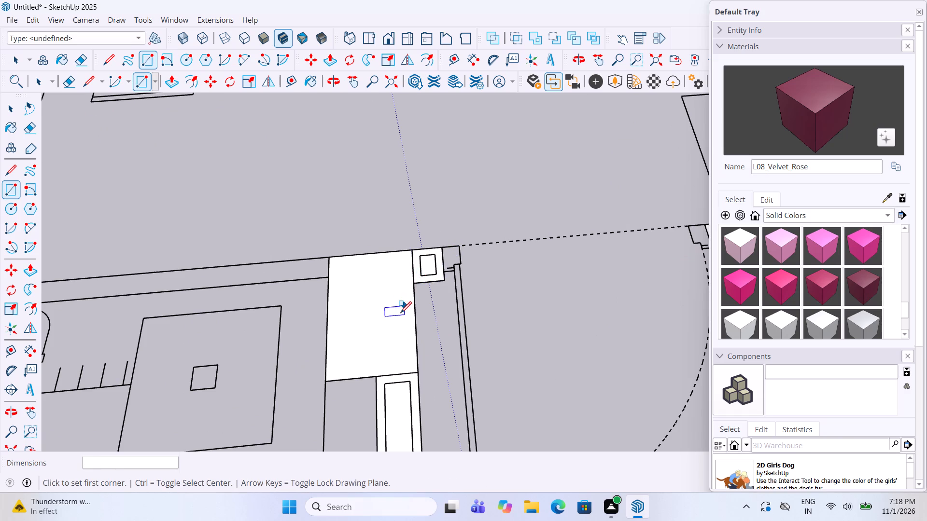
{"action": "scroll", "coordinate": [400, 314], "scroll_direction": "down", "scroll_amount": 9}
{"action": "scroll", "coordinate": [553, 313], "scroll_direction": "down", "scroll_amount": 5}
{"action": "scroll", "coordinate": [518, 280], "scroll_direction": "down", "scroll_amount": 2}
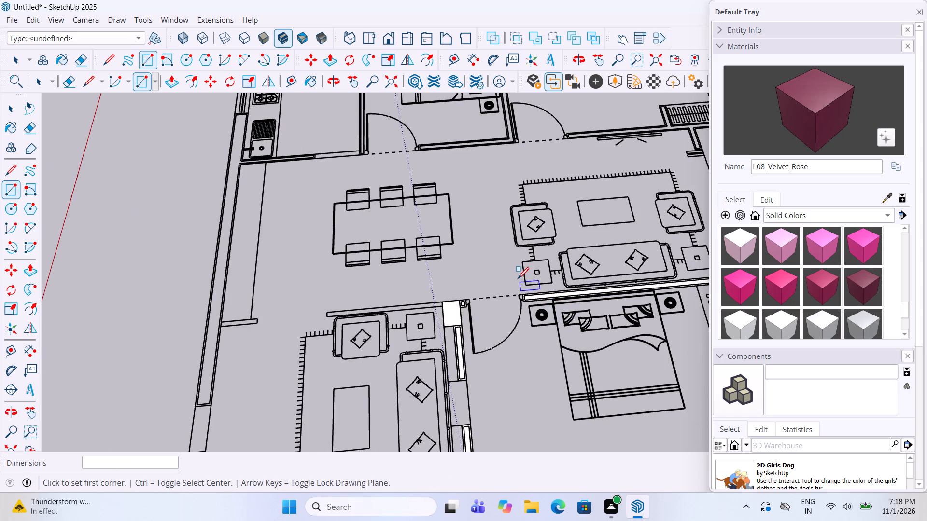
{"action": "scroll", "coordinate": [518, 280], "scroll_direction": "down", "scroll_amount": 6}
{"action": "scroll", "coordinate": [509, 331], "scroll_direction": "up", "scroll_amount": 11}
{"action": "scroll", "coordinate": [476, 352], "scroll_direction": "up", "scroll_amount": 5}
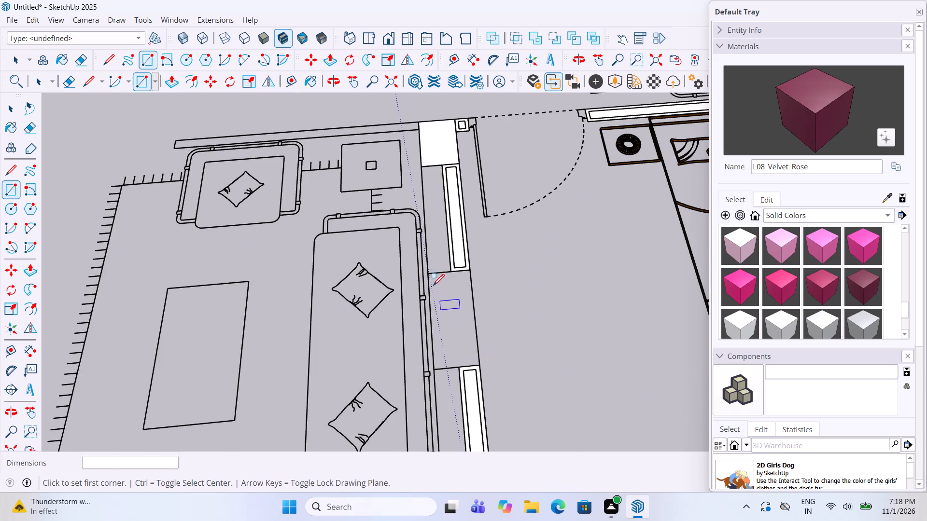
{"action": "left_click", "coordinate": [425, 275]}
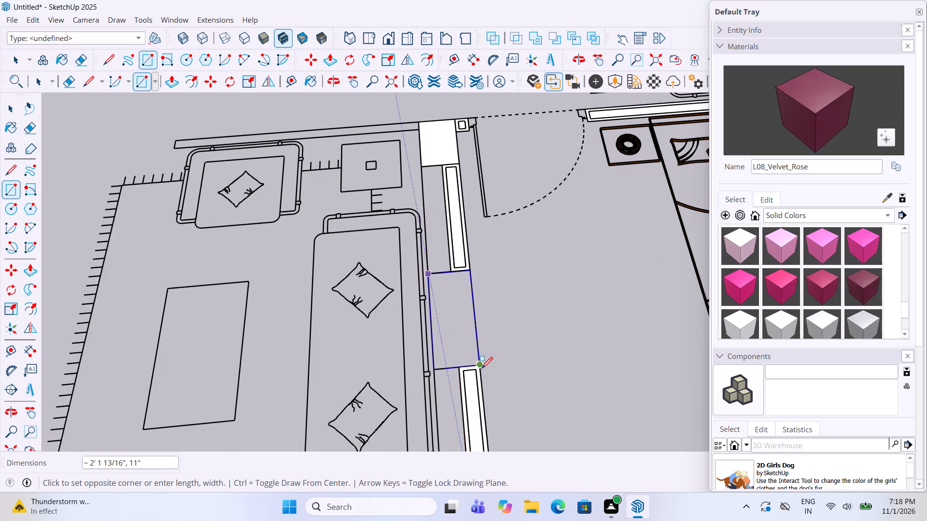
{"action": "left_click", "coordinate": [481, 370]}
Trace a rectangle over the short outer wall pier next to the entrance door.
{"action": "scroll", "coordinate": [542, 348], "scroll_direction": "down", "scroll_amount": 13}
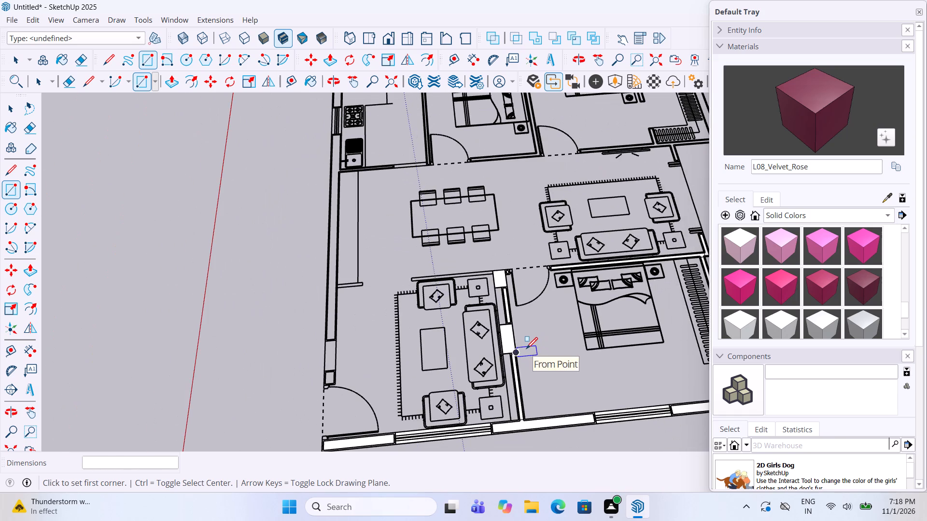
{"action": "scroll", "coordinate": [314, 384], "scroll_direction": "up", "scroll_amount": 10}
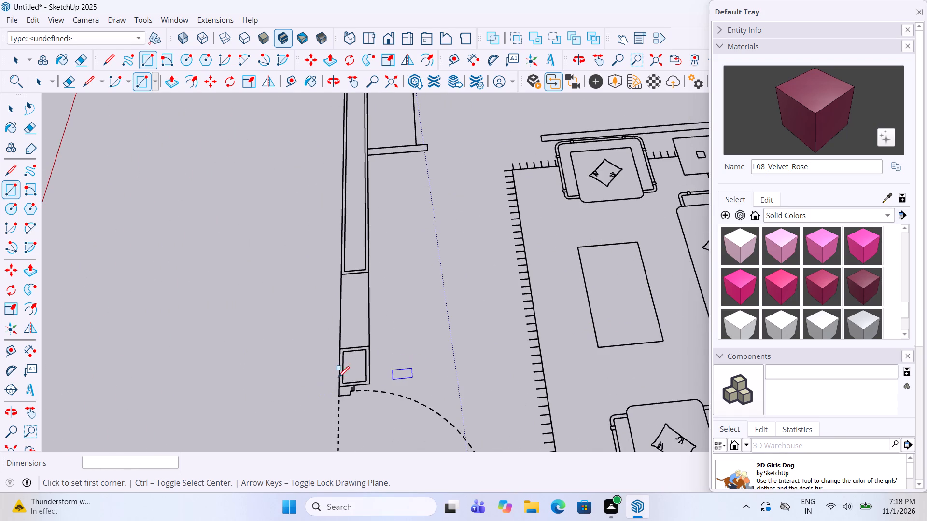
{"action": "scroll", "coordinate": [333, 380], "scroll_direction": "up", "scroll_amount": 10}
{"action": "left_click", "coordinate": [348, 397]}
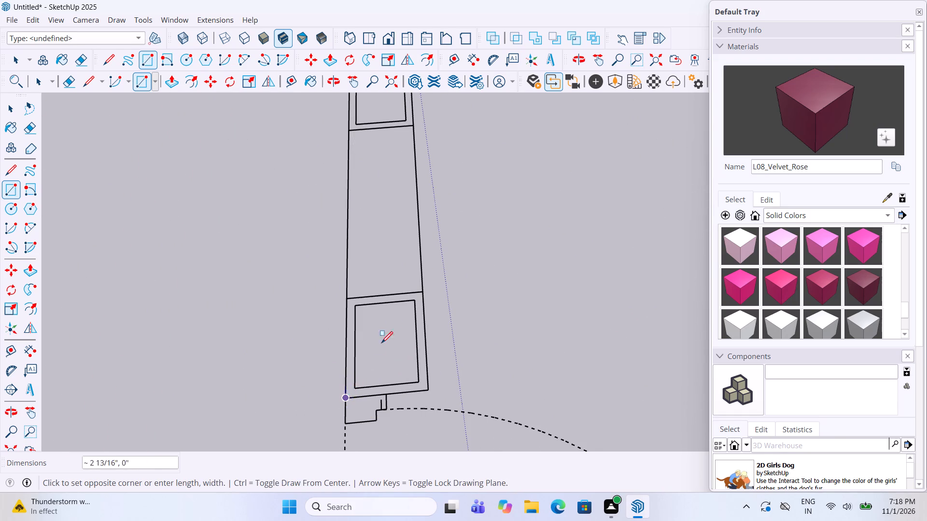
{"action": "left_click", "coordinate": [425, 291]}
Trace a 9" wide rectangle over the outer wall section between the entrance pier and the long dining-side wall.
{"action": "scroll", "coordinate": [411, 412], "scroll_direction": "down", "scroll_amount": 6}
{"action": "scroll", "coordinate": [407, 318], "scroll_direction": "up", "scroll_amount": 5}
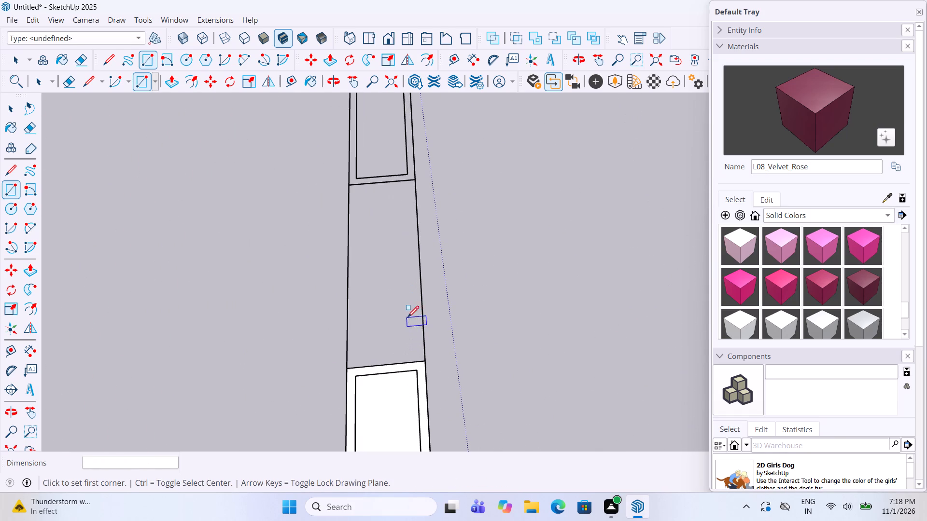
{"action": "left_click", "coordinate": [421, 360]}
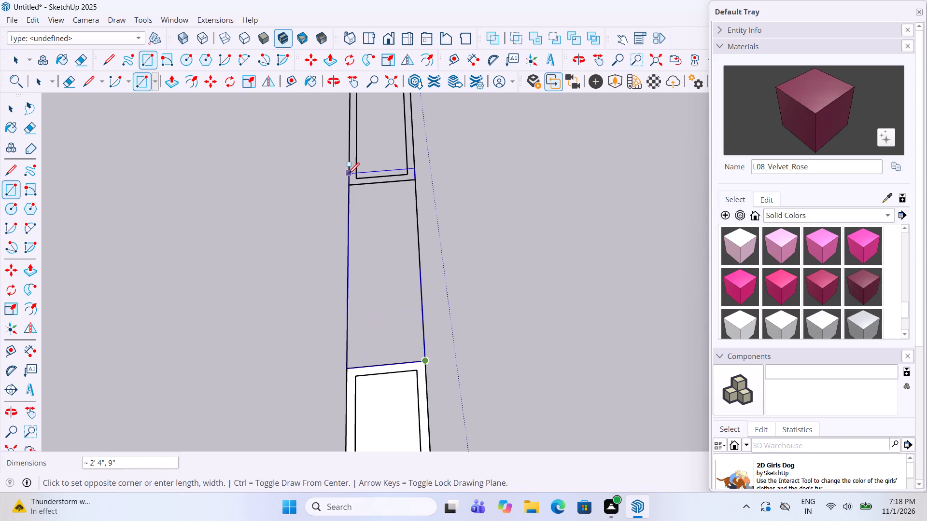
{"action": "left_click", "coordinate": [349, 190]}
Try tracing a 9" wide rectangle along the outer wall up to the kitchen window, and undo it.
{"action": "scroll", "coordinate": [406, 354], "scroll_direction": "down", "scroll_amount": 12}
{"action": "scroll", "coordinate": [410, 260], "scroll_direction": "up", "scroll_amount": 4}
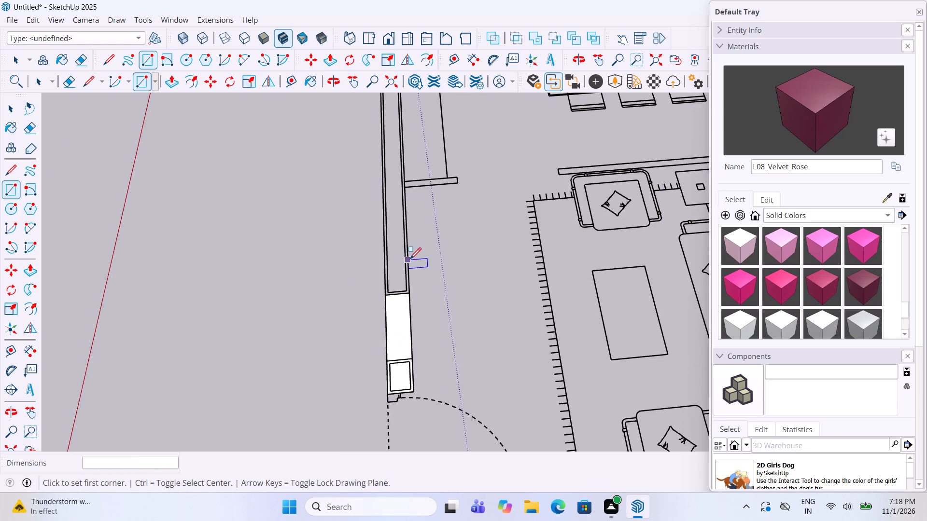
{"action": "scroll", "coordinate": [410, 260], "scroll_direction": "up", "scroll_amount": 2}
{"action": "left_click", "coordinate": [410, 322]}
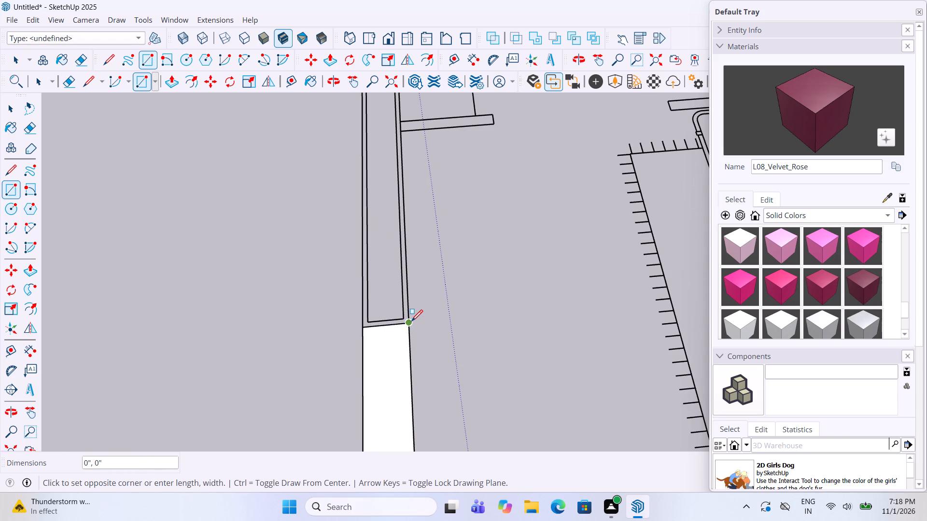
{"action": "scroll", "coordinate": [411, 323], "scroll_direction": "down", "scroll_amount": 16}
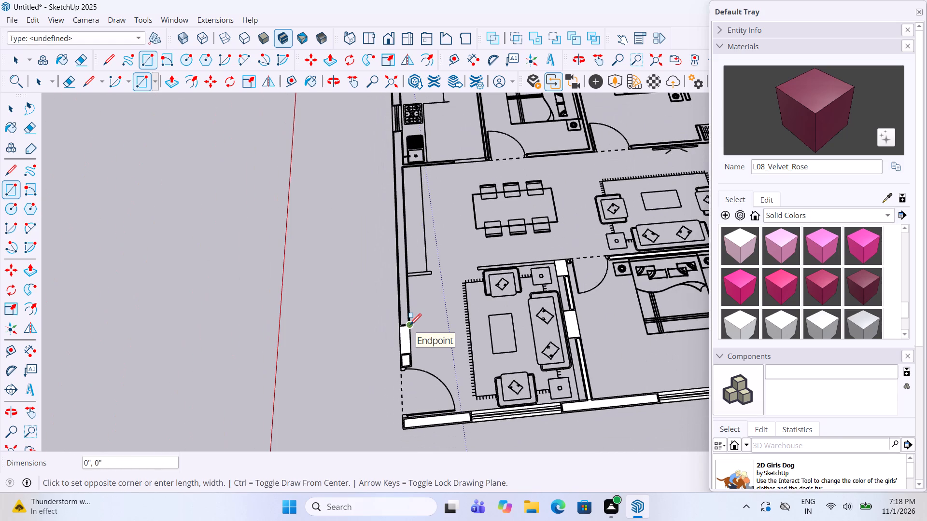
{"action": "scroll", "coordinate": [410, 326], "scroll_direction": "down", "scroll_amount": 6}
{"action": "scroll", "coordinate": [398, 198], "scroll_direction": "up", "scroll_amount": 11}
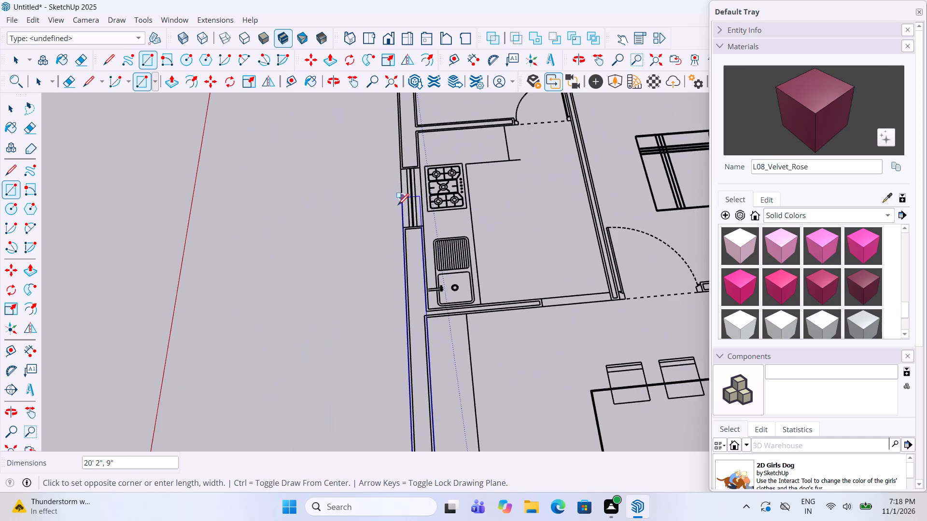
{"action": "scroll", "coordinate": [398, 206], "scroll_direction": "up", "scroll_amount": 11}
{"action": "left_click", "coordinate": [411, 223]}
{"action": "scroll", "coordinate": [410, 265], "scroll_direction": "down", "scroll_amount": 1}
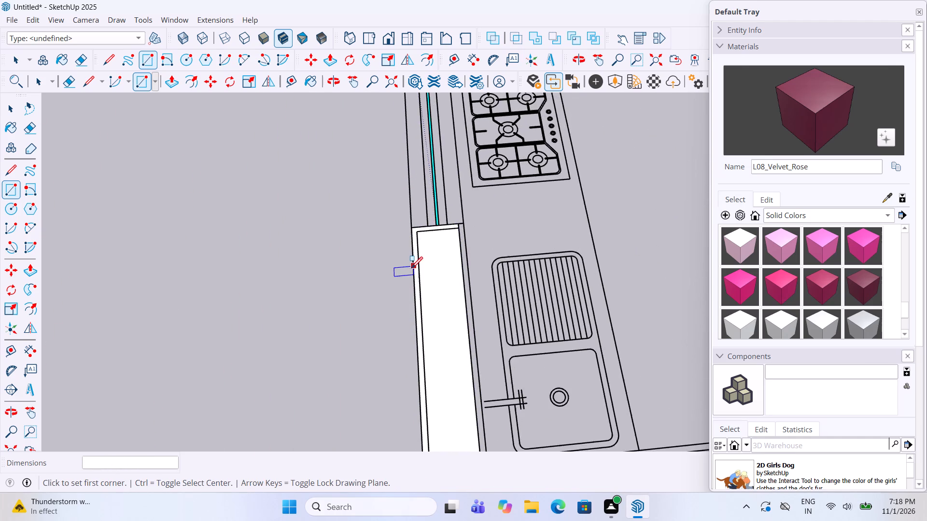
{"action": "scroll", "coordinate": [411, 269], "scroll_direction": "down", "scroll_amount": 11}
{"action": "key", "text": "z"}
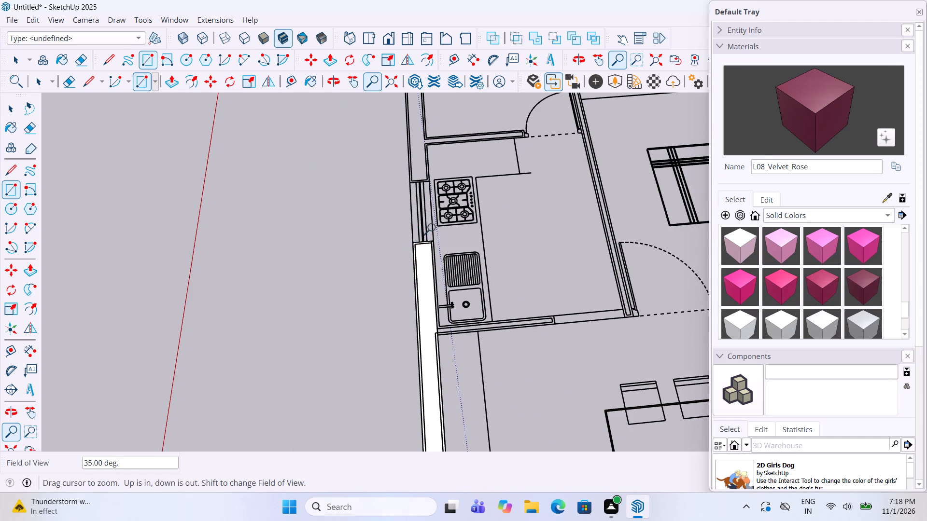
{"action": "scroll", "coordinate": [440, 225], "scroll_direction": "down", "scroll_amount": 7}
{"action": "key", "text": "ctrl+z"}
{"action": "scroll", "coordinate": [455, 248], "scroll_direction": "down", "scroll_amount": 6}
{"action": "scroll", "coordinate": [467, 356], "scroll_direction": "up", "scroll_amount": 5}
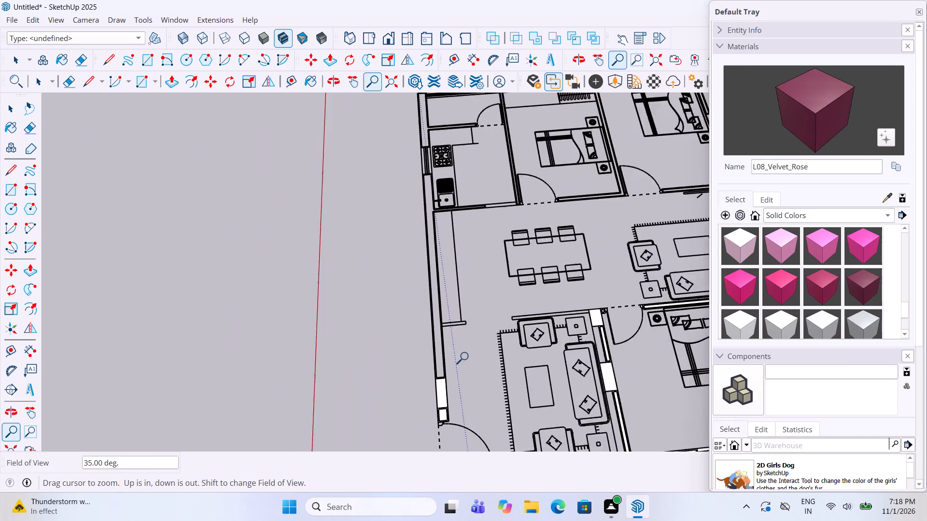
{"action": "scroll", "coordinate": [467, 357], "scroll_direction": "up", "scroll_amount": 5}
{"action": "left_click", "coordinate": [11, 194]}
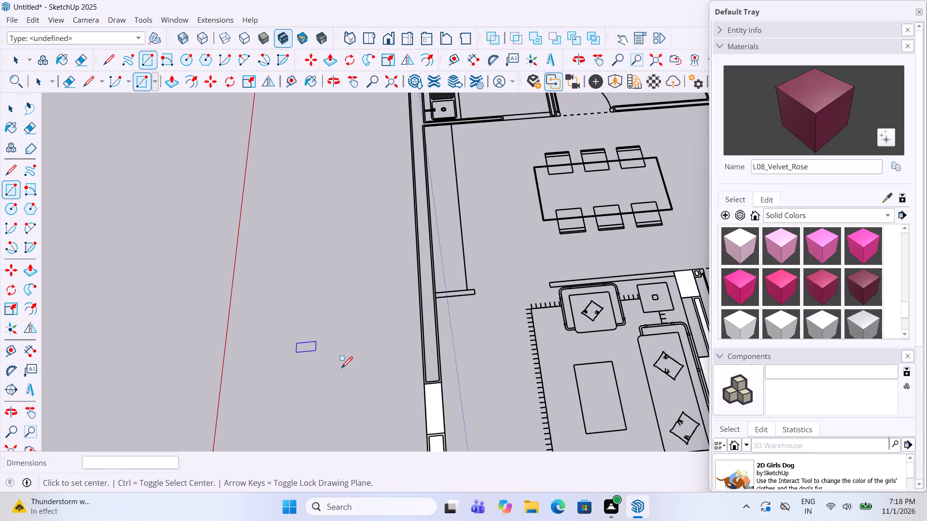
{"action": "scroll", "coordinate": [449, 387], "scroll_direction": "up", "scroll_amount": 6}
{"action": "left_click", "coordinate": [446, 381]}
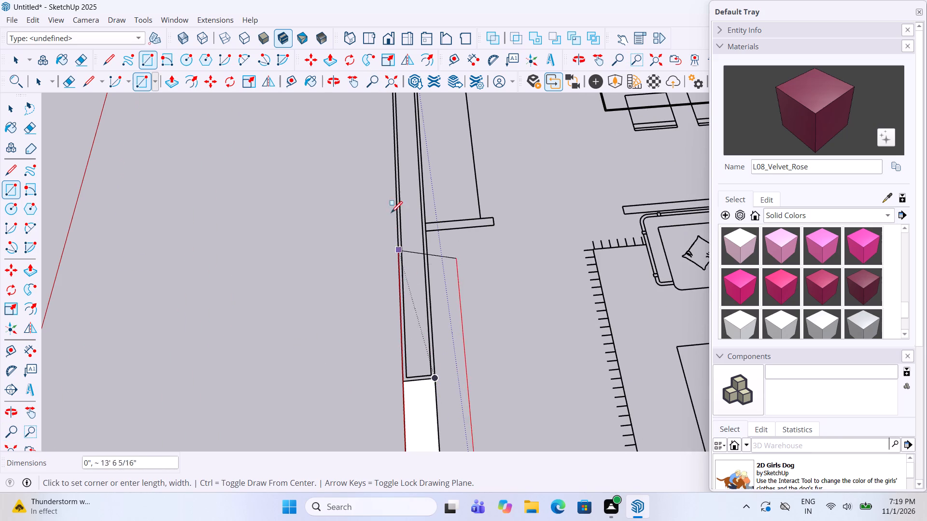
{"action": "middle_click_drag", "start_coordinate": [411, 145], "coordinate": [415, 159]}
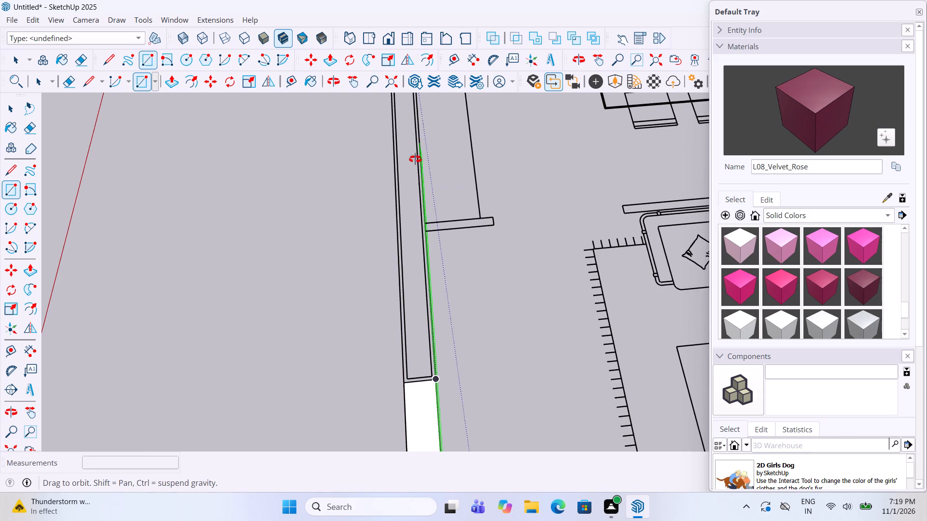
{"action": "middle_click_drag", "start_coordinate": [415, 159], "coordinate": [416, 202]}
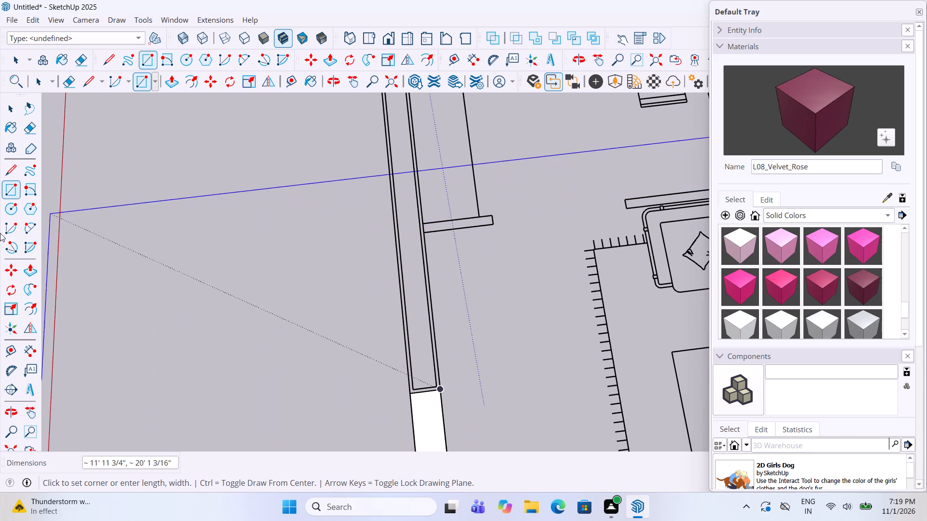
Trace a rectangle about 14' 8" by 9" over the dining-side outer wall, from the traced entrance section to the kitchen partition.
{"action": "left_click", "coordinate": [10, 195]}
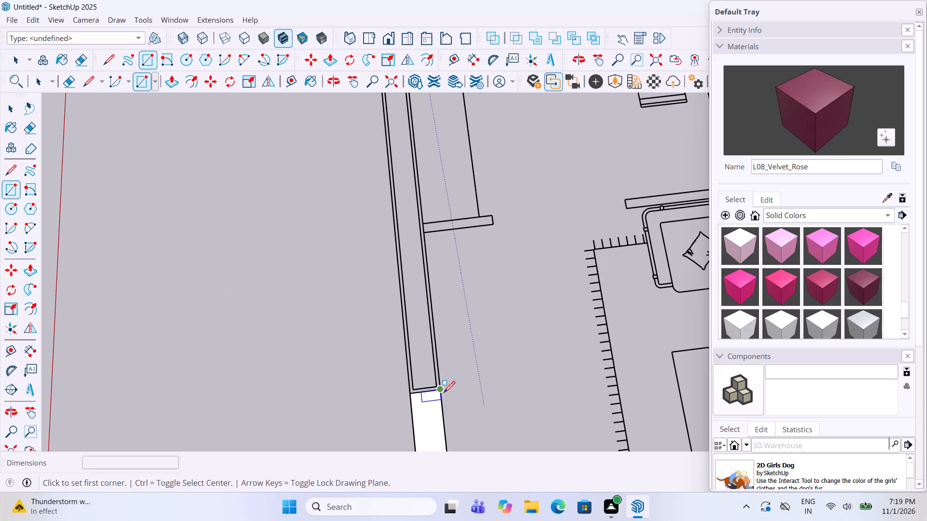
{"action": "left_click", "coordinate": [444, 394]}
{"action": "scroll", "coordinate": [392, 292], "scroll_direction": "down", "scroll_amount": 8}
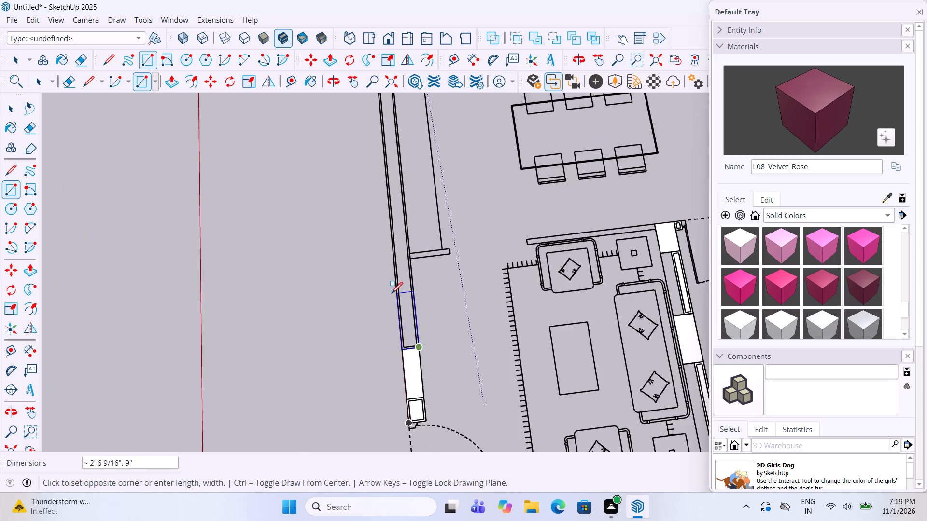
{"action": "scroll", "coordinate": [392, 294], "scroll_direction": "down", "scroll_amount": 6}
{"action": "scroll", "coordinate": [364, 151], "scroll_direction": "up", "scroll_amount": 10}
{"action": "scroll", "coordinate": [395, 127], "scroll_direction": "up", "scroll_amount": 10}
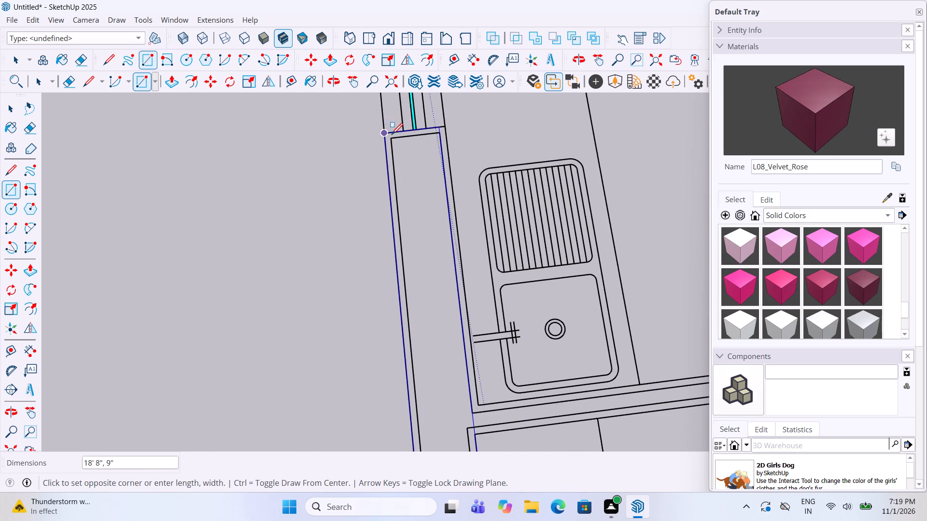
{"action": "scroll", "coordinate": [408, 160], "scroll_direction": "down", "scroll_amount": 5}
{"action": "scroll", "coordinate": [424, 322], "scroll_direction": "up", "scroll_amount": 4}
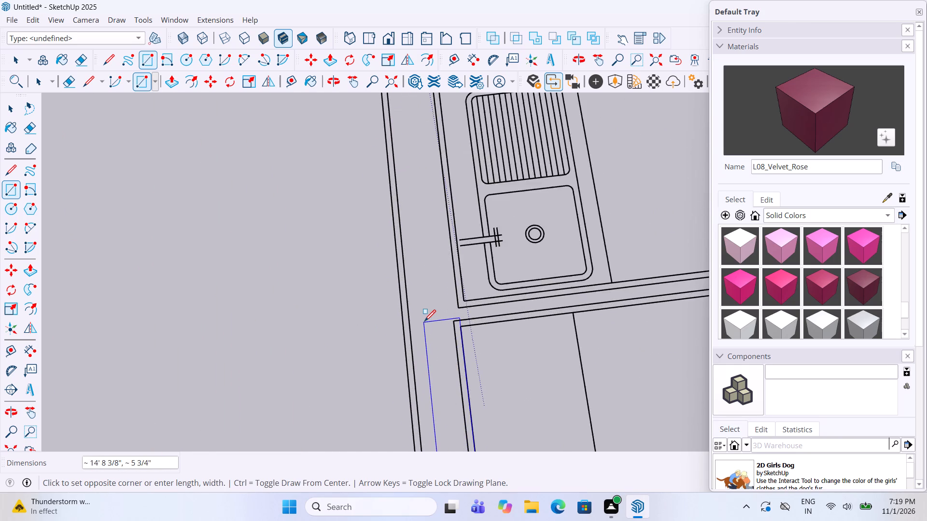
{"action": "scroll", "coordinate": [424, 322], "scroll_direction": "up", "scroll_amount": 8}
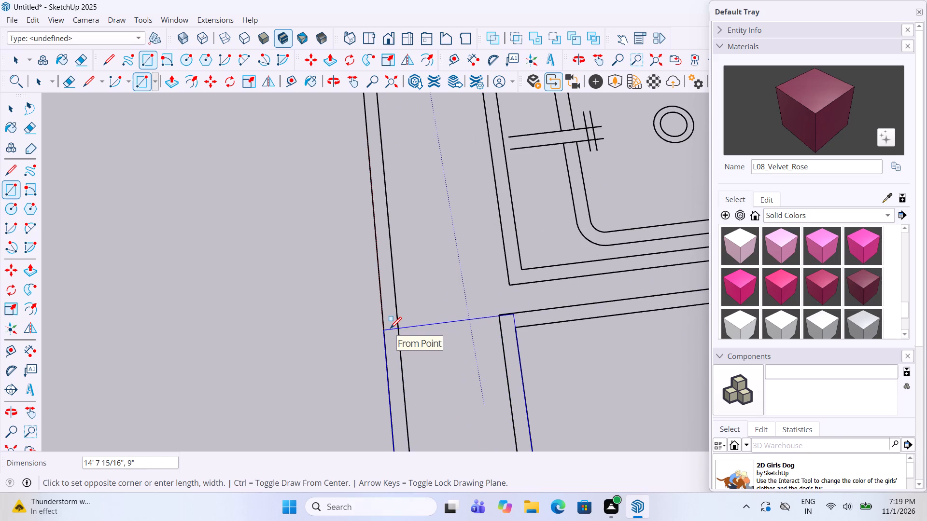
{"action": "left_click", "coordinate": [390, 329]}
Trace a rectangle about 4' 5" by 4" over the kitchen partition wall below the sink, ending at the outer wall.
{"action": "scroll", "coordinate": [352, 322], "scroll_direction": "down", "scroll_amount": 10}
{"action": "scroll", "coordinate": [414, 320], "scroll_direction": "down", "scroll_amount": 5}
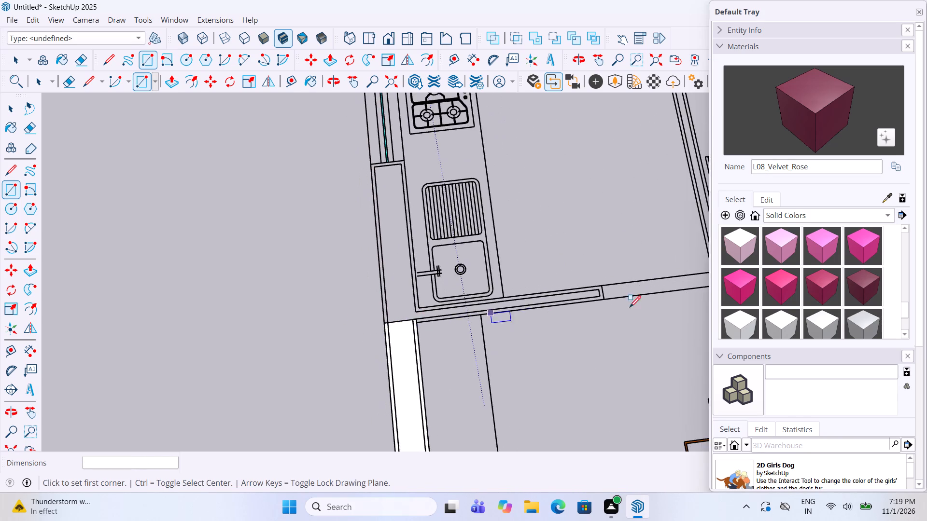
{"action": "scroll", "coordinate": [648, 307], "scroll_direction": "up", "scroll_amount": 4}
{"action": "left_click", "coordinate": [585, 297]}
{"action": "scroll", "coordinate": [363, 300], "scroll_direction": "up", "scroll_amount": 2}
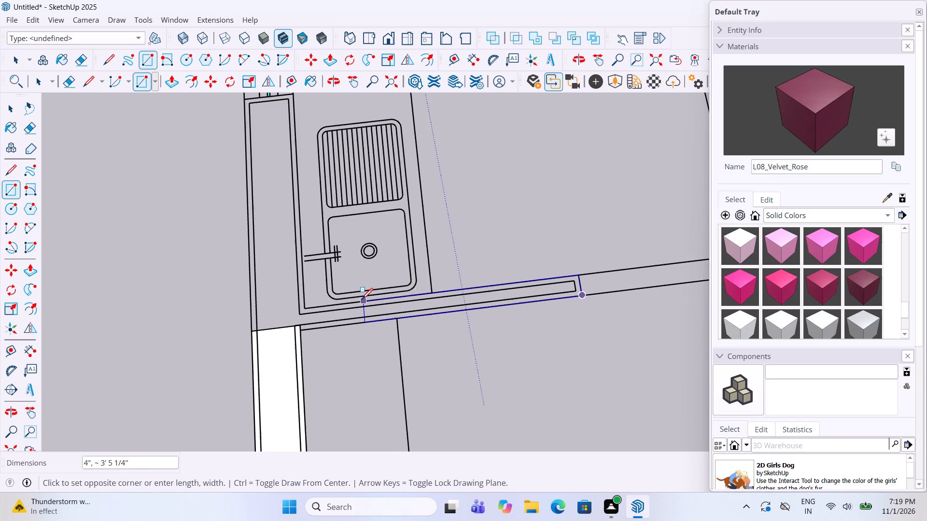
{"action": "scroll", "coordinate": [362, 301], "scroll_direction": "up", "scroll_amount": 3}
{"action": "scroll", "coordinate": [273, 314], "scroll_direction": "up", "scroll_amount": 5}
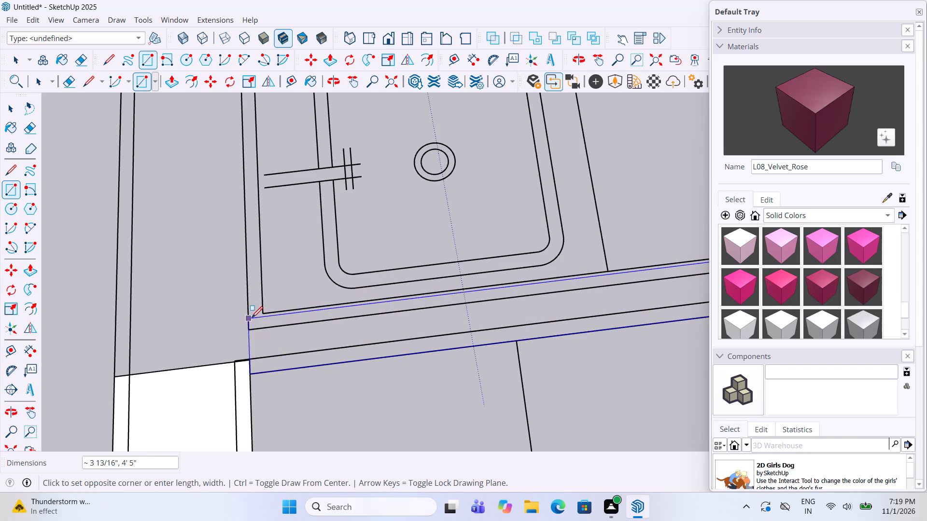
{"action": "left_click", "coordinate": [253, 316]}
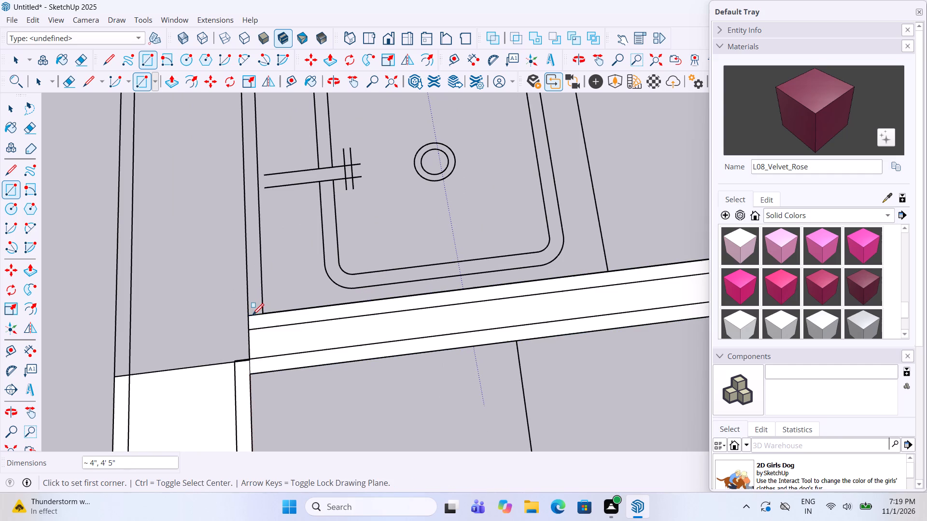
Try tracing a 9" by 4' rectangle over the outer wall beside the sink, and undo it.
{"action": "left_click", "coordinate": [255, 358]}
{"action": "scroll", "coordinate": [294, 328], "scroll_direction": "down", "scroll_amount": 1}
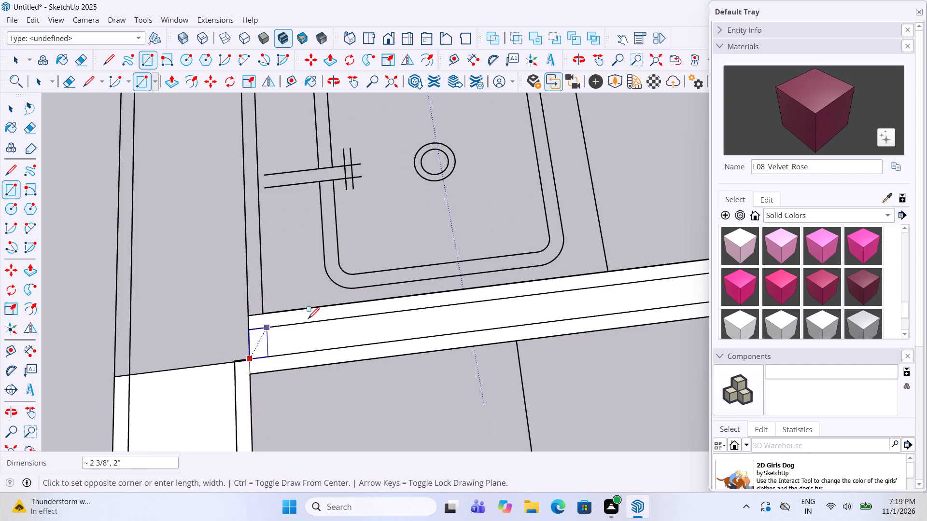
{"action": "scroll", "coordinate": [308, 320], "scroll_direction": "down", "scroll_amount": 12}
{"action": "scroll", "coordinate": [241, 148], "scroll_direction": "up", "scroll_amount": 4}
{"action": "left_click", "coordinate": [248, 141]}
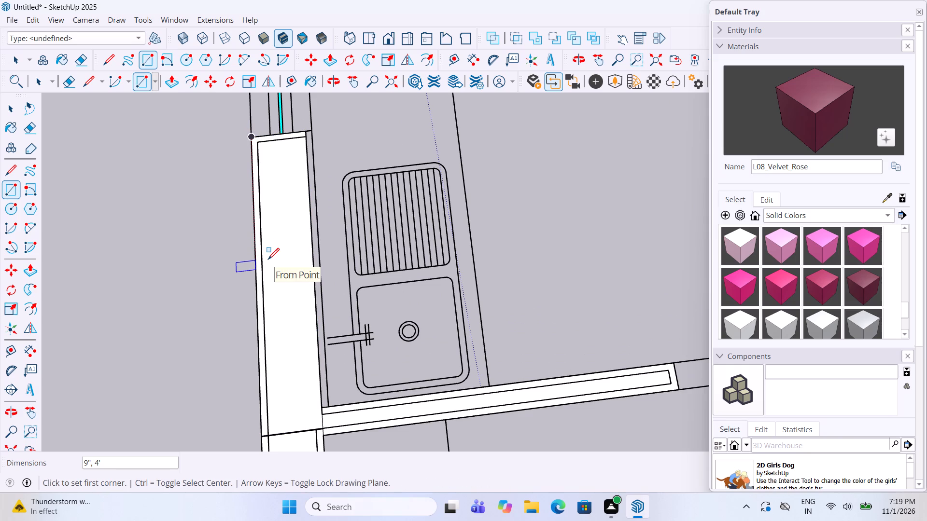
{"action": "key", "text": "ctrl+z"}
Trace a rectangle about 4' by 10" over the outer wall beside the sink, from the dining-side wall to the kitchen window.
{"action": "left_click", "coordinate": [261, 440]}
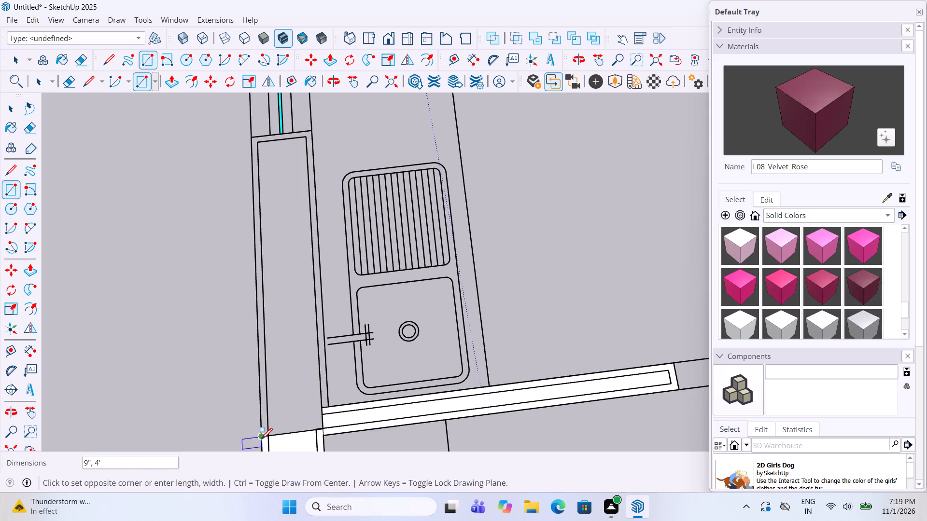
{"action": "left_click", "coordinate": [309, 130]}
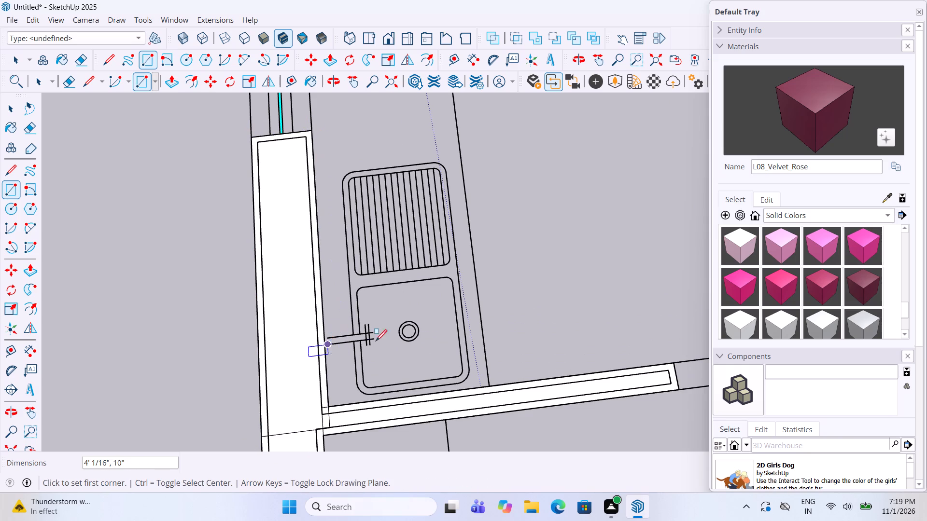
Trace a 3' by 10" rectangle over the kitchen window next to the stove.
{"action": "scroll", "coordinate": [424, 368], "scroll_direction": "down", "scroll_amount": 13}
{"action": "scroll", "coordinate": [388, 242], "scroll_direction": "up", "scroll_amount": 4}
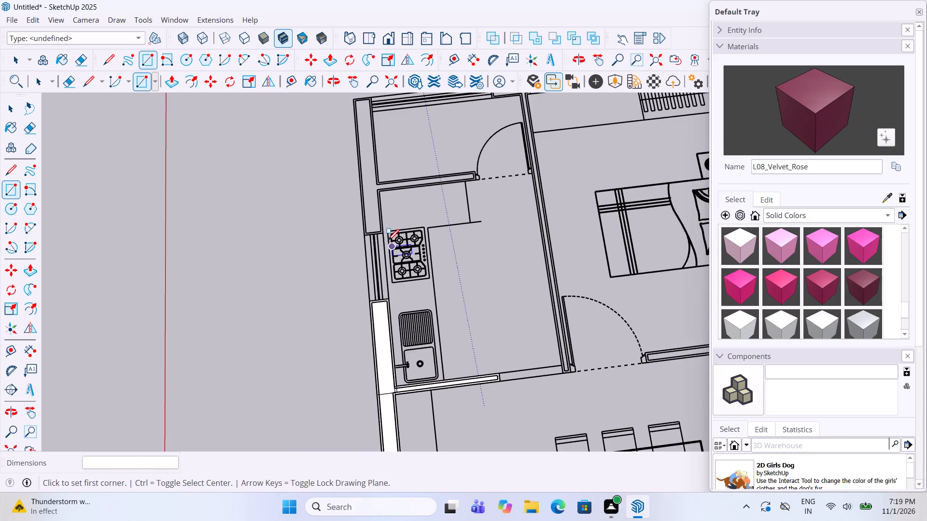
{"action": "scroll", "coordinate": [388, 242], "scroll_direction": "up", "scroll_amount": 2}
{"action": "scroll", "coordinate": [349, 249], "scroll_direction": "up", "scroll_amount": 3}
{"action": "left_click", "coordinate": [350, 398]}
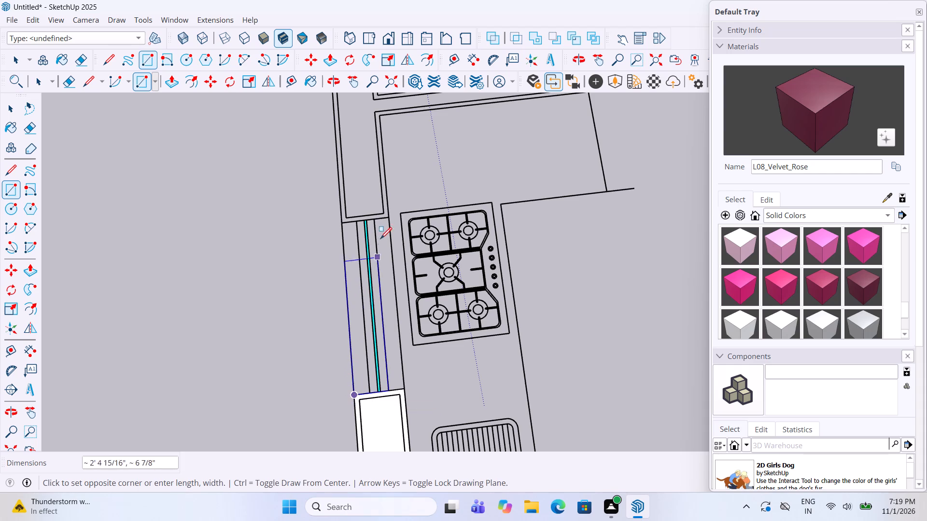
{"action": "left_click", "coordinate": [389, 220]}
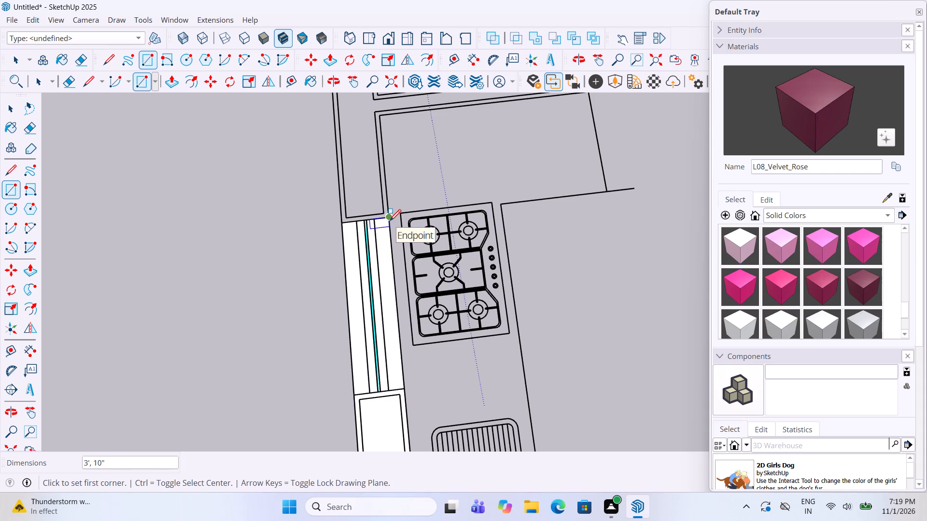
Trace a 6' 9" by 10" rectangle over the outer wall from the kitchen window to the building corner.
{"action": "scroll", "coordinate": [390, 222], "scroll_direction": "down", "scroll_amount": 7}
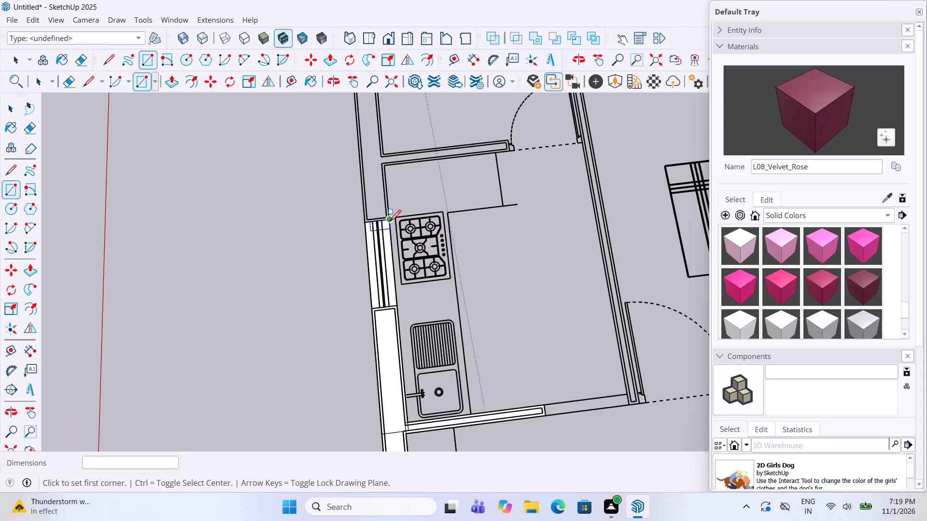
{"action": "scroll", "coordinate": [390, 231], "scroll_direction": "down", "scroll_amount": 8}
{"action": "scroll", "coordinate": [393, 314], "scroll_direction": "down", "scroll_amount": 5}
{"action": "scroll", "coordinate": [395, 253], "scroll_direction": "up", "scroll_amount": 12}
{"action": "scroll", "coordinate": [373, 315], "scroll_direction": "up", "scroll_amount": 4}
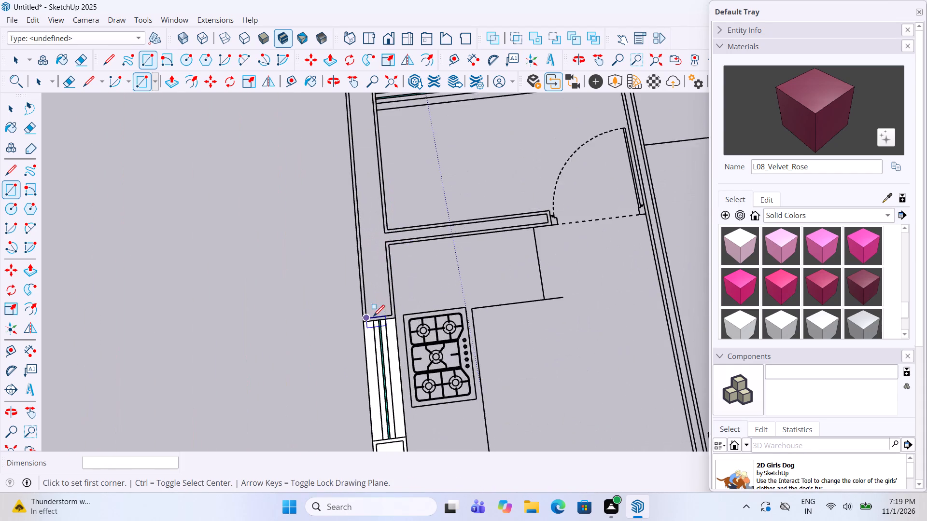
{"action": "left_click", "coordinate": [367, 325]}
{"action": "scroll", "coordinate": [372, 322], "scroll_direction": "down", "scroll_amount": 5}
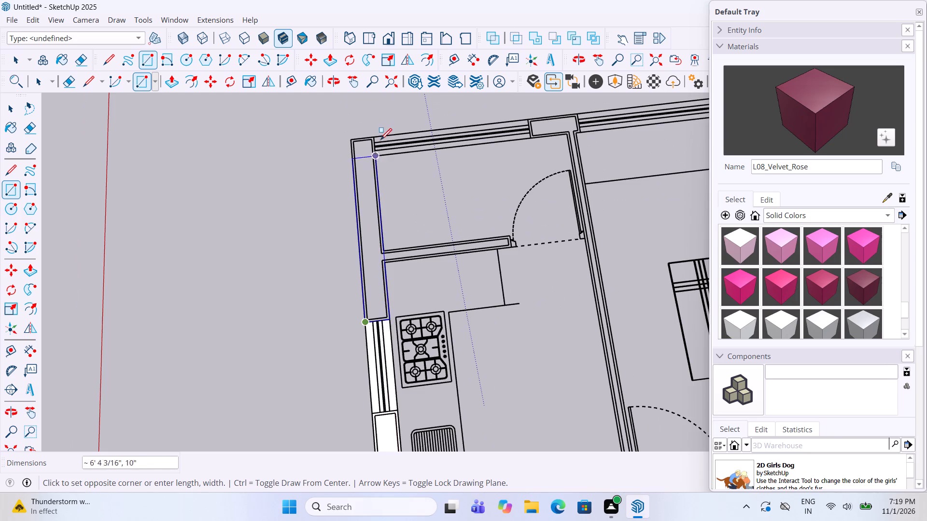
{"action": "scroll", "coordinate": [380, 141], "scroll_direction": "up", "scroll_amount": 5}
{"action": "left_click", "coordinate": [374, 133]}
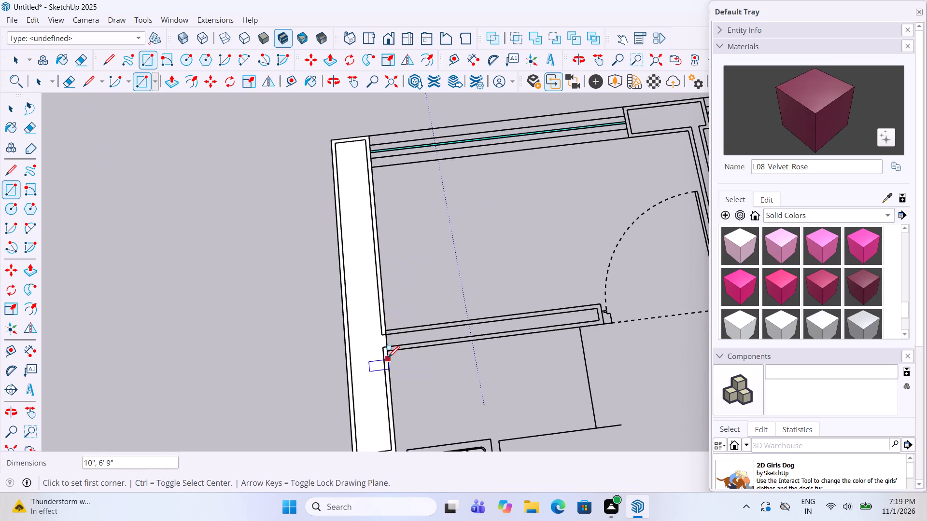
Trace a rectangle about 4' 5" by 5" over the partition between the kitchen and the small room behind it.
{"action": "left_click", "coordinate": [389, 356]}
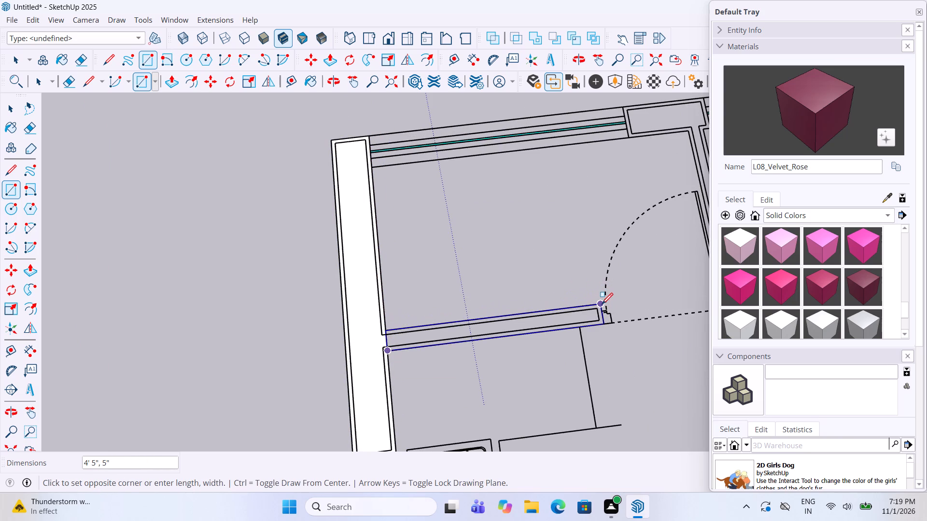
{"action": "left_click", "coordinate": [602, 305]}
Trace a rectangle over the window of the small room behind the kitchen, from the corner wall to the next pier.
{"action": "scroll", "coordinate": [494, 343], "scroll_direction": "down", "scroll_amount": 9}
{"action": "scroll", "coordinate": [518, 240], "scroll_direction": "up", "scroll_amount": 10}
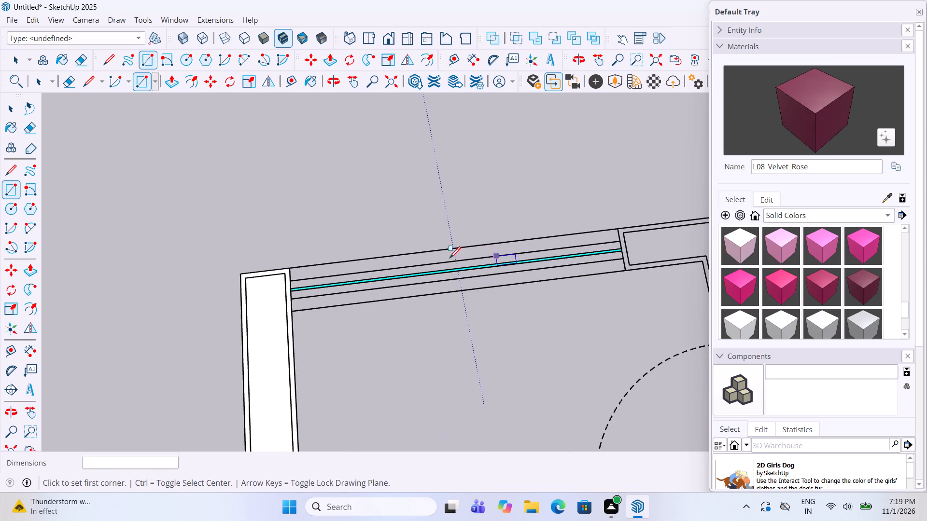
{"action": "left_click", "coordinate": [288, 271]}
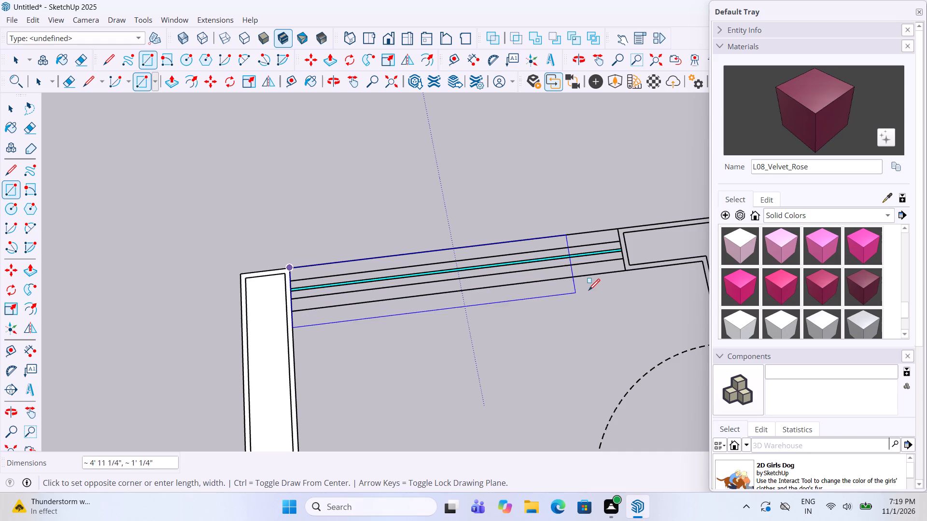
{"action": "left_click", "coordinate": [624, 269]}
Trace a 1' 10" by 9" rectangle over the outer wall pier between the small room's window and the first bedroom's window.
{"action": "scroll", "coordinate": [384, 288], "scroll_direction": "down", "scroll_amount": 10}
{"action": "scroll", "coordinate": [456, 271], "scroll_direction": "up", "scroll_amount": 2}
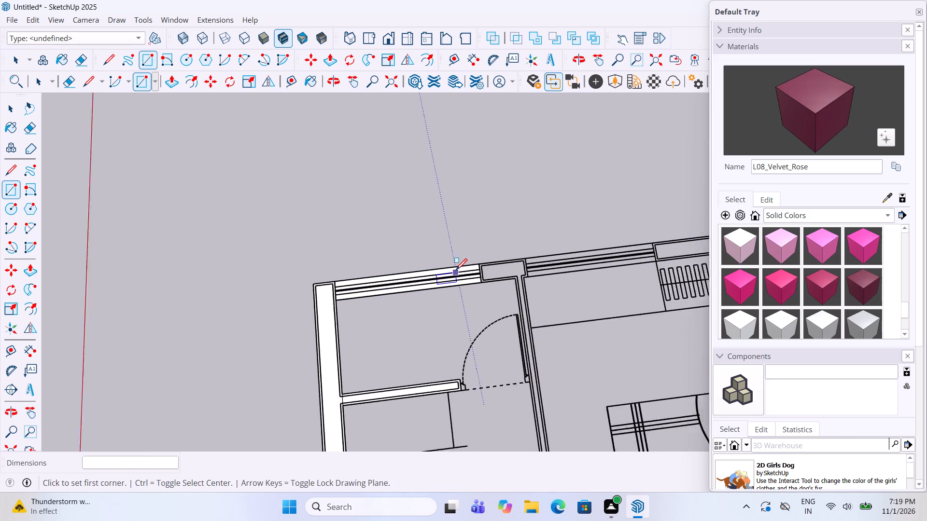
{"action": "scroll", "coordinate": [456, 271], "scroll_direction": "up", "scroll_amount": 3}
{"action": "scroll", "coordinate": [604, 262], "scroll_direction": "up", "scroll_amount": 6}
{"action": "left_click", "coordinate": [534, 246]}
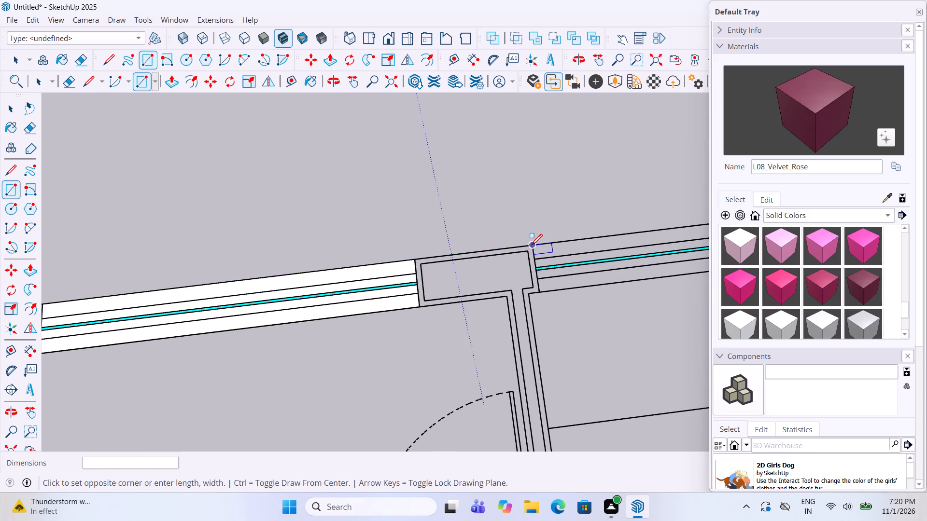
{"action": "left_click", "coordinate": [424, 308]}
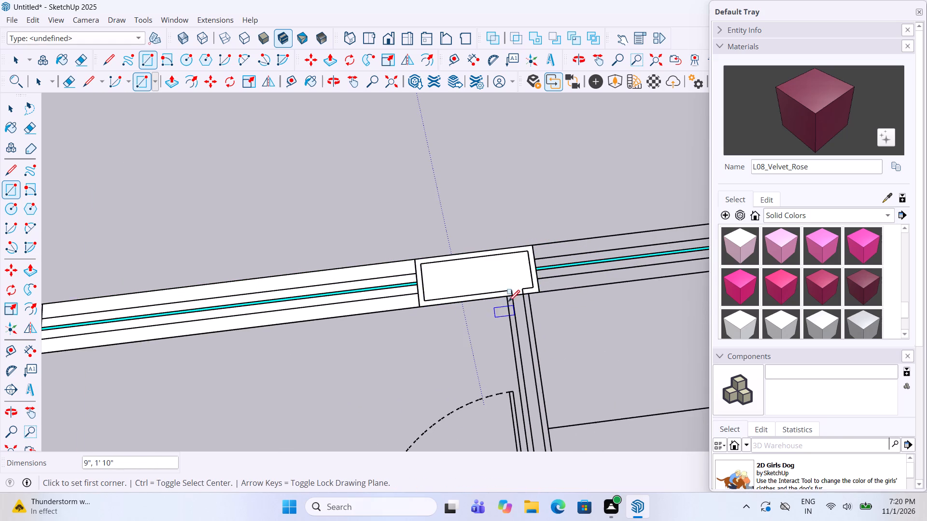
Trace a 13' 1" by 4" rectangle over the partition between the kitchen and the first bedroom, from the pier to the bedroom door.
{"action": "left_click", "coordinate": [511, 298]}
{"action": "scroll", "coordinate": [522, 240], "scroll_direction": "down", "scroll_amount": 10}
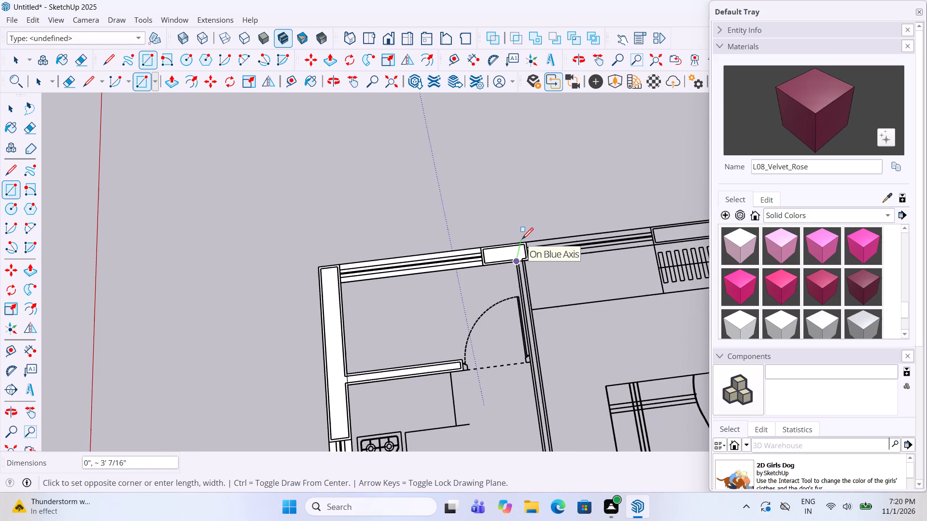
{"action": "scroll", "coordinate": [522, 240], "scroll_direction": "down", "scroll_amount": 9}
{"action": "scroll", "coordinate": [545, 407], "scroll_direction": "up", "scroll_amount": 5}
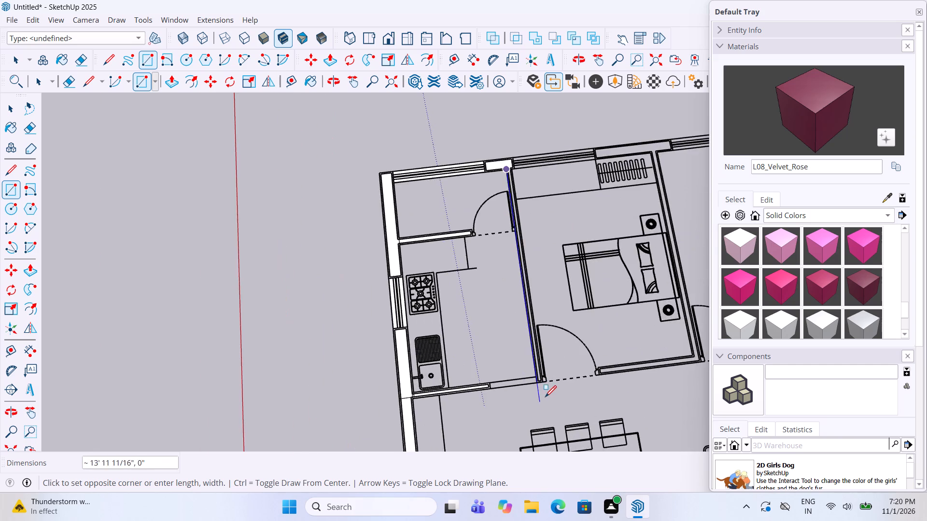
{"action": "scroll", "coordinate": [545, 397], "scroll_direction": "up", "scroll_amount": 17}
{"action": "left_click", "coordinate": [542, 375]}
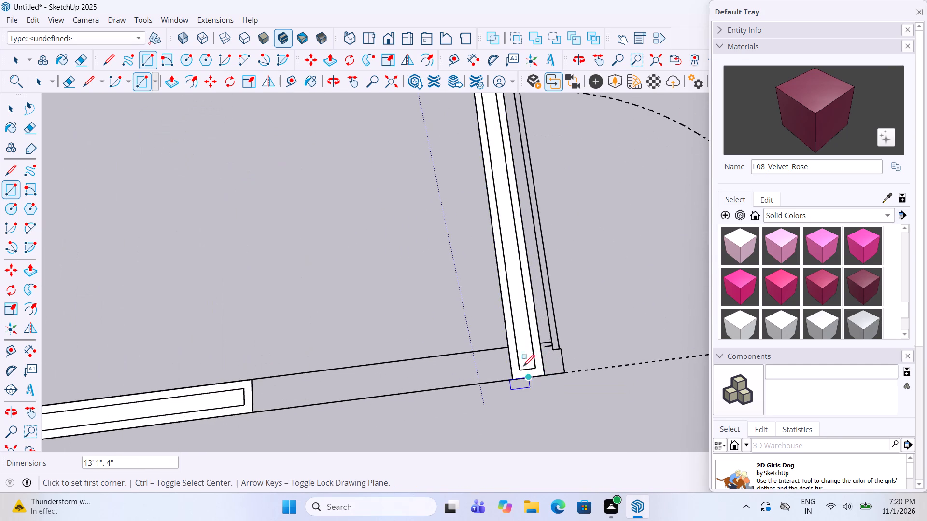
Trace a 5' 11" by 5" rectangle over the first bedroom's wall facing the dining area, between the two bedroom doors.
{"action": "scroll", "coordinate": [516, 363], "scroll_direction": "down", "scroll_amount": 6}
{"action": "scroll", "coordinate": [435, 314], "scroll_direction": "down", "scroll_amount": 7}
{"action": "scroll", "coordinate": [383, 312], "scroll_direction": "down", "scroll_amount": 7}
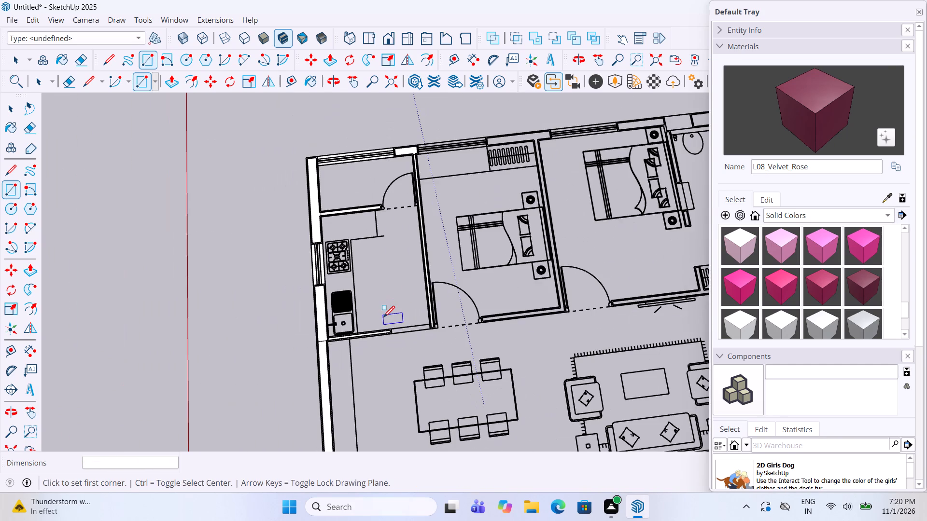
{"action": "scroll", "coordinate": [381, 320], "scroll_direction": "down", "scroll_amount": 5}
{"action": "scroll", "coordinate": [480, 324], "scroll_direction": "up", "scroll_amount": 17}
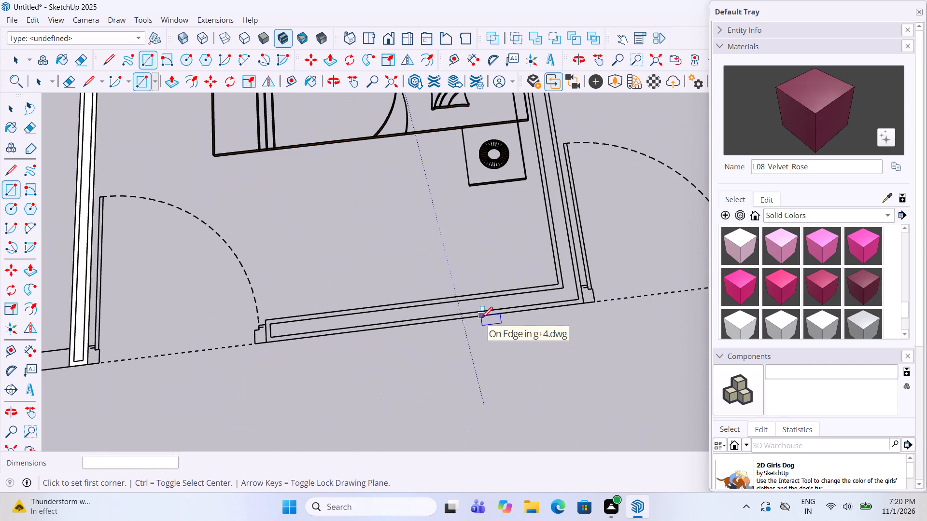
{"action": "left_click", "coordinate": [263, 320]}
{"action": "scroll", "coordinate": [600, 294], "scroll_direction": "up", "scroll_amount": 5}
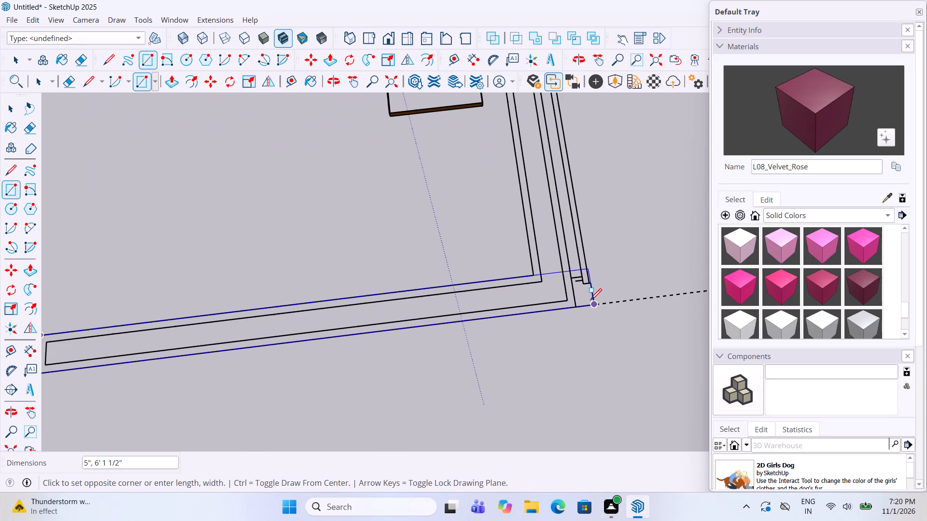
{"action": "left_click", "coordinate": [577, 310]}
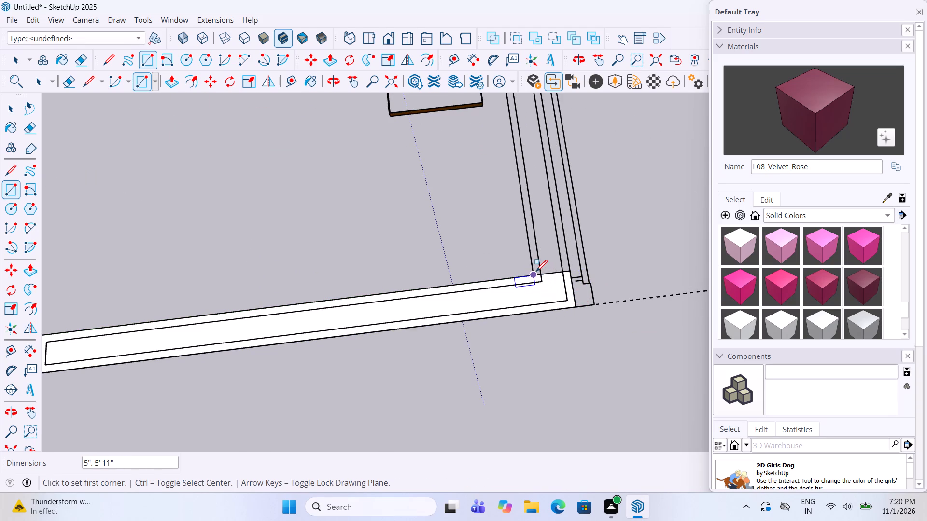
Trace a rectangle about 12' 8" long over the partition between the two bedrooms, up to the outer wall.
{"action": "left_click", "coordinate": [534, 273]}
{"action": "scroll", "coordinate": [534, 273], "scroll_direction": "down", "scroll_amount": 17}
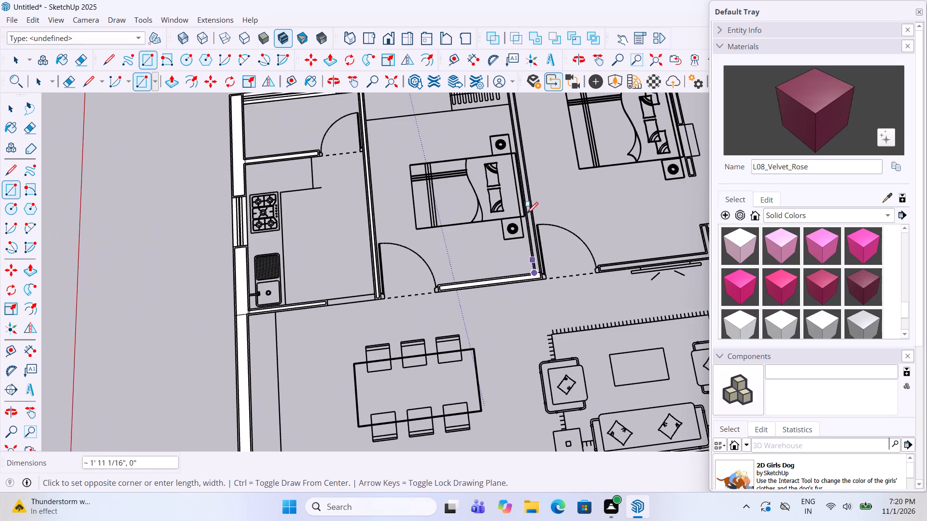
{"action": "scroll", "coordinate": [525, 216], "scroll_direction": "down", "scroll_amount": 7}
{"action": "scroll", "coordinate": [515, 121], "scroll_direction": "up", "scroll_amount": 14}
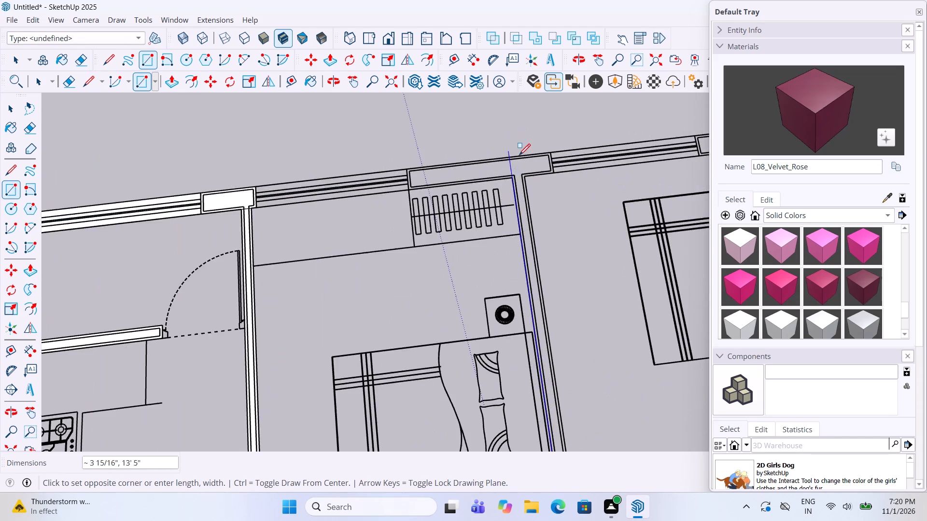
{"action": "scroll", "coordinate": [519, 156], "scroll_direction": "up", "scroll_amount": 15}
{"action": "scroll", "coordinate": [538, 206], "scroll_direction": "up", "scroll_amount": 4}
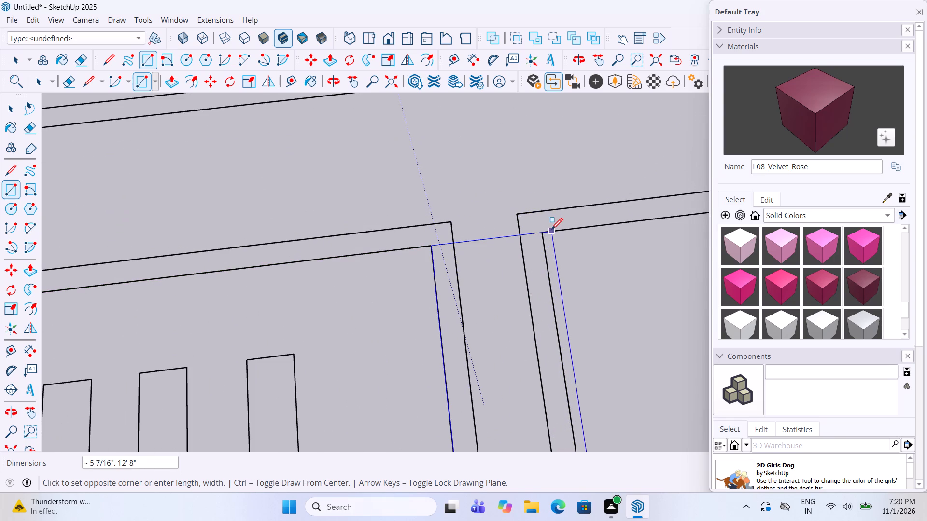
{"action": "left_click", "coordinate": [546, 231]}
Trace a rectangle over the outer wall section behind the first bedroom's wardrobe, between the two bedroom windows.
{"action": "scroll", "coordinate": [552, 233], "scroll_direction": "down", "scroll_amount": 12}
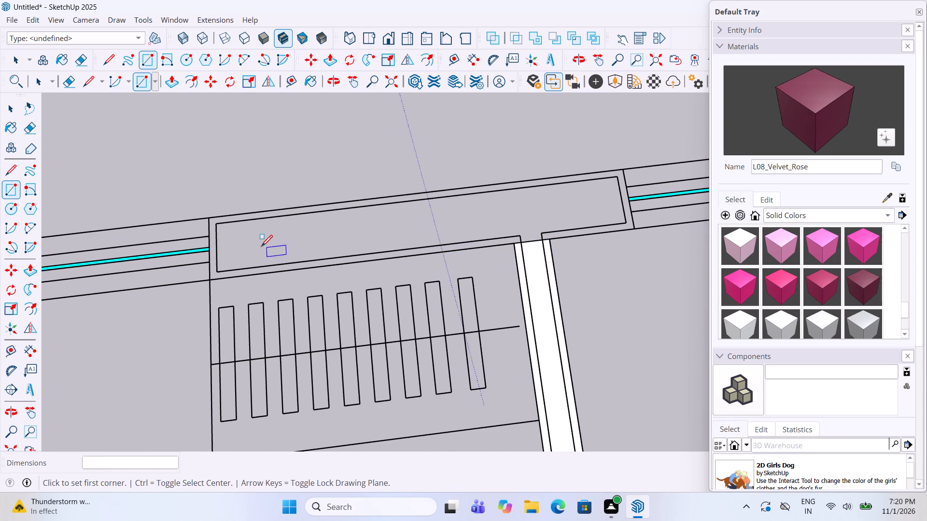
{"action": "left_click", "coordinate": [211, 284]}
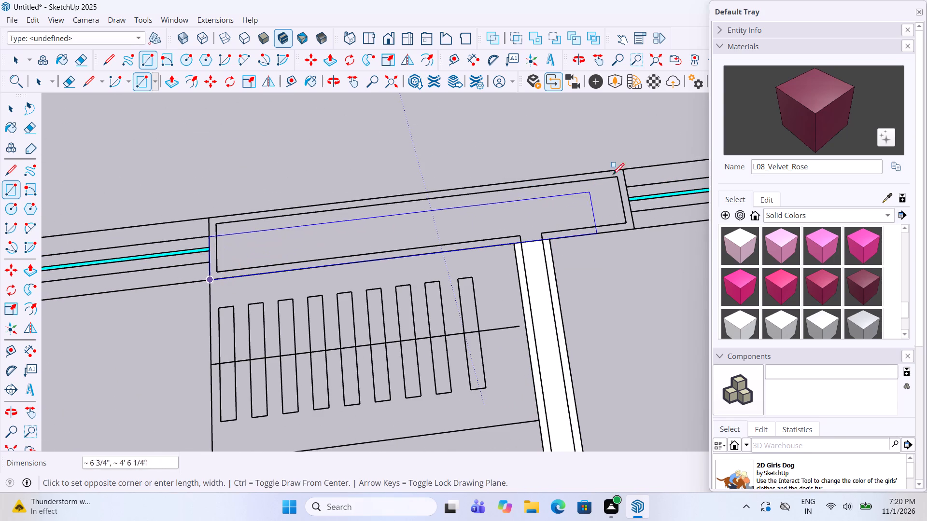
{"action": "left_click", "coordinate": [629, 168]}
Trace a 9" wide rectangle over the first bedroom's window in the outer wall, between the corner pier and the wardrobe wall section.
{"action": "scroll", "coordinate": [586, 224], "scroll_direction": "down", "scroll_amount": 12}
{"action": "scroll", "coordinate": [379, 246], "scroll_direction": "up", "scroll_amount": 6}
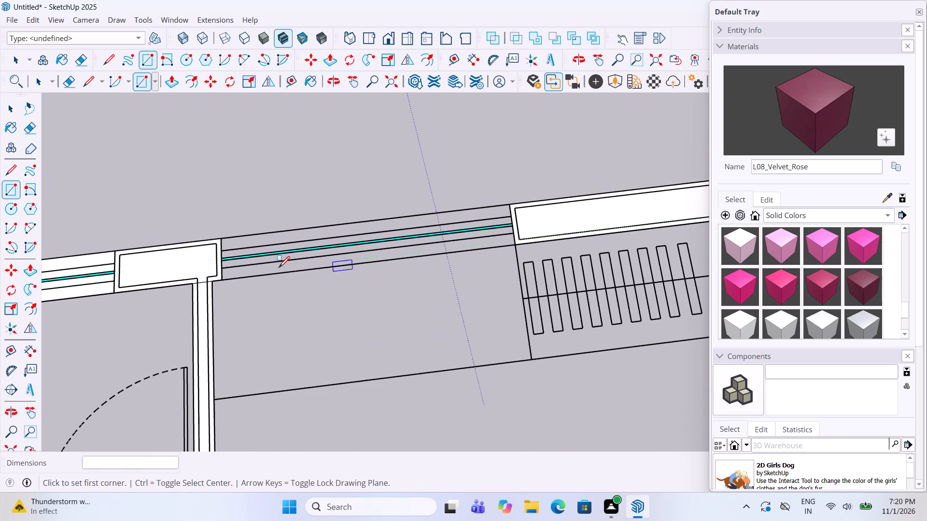
{"action": "left_click", "coordinate": [227, 280]}
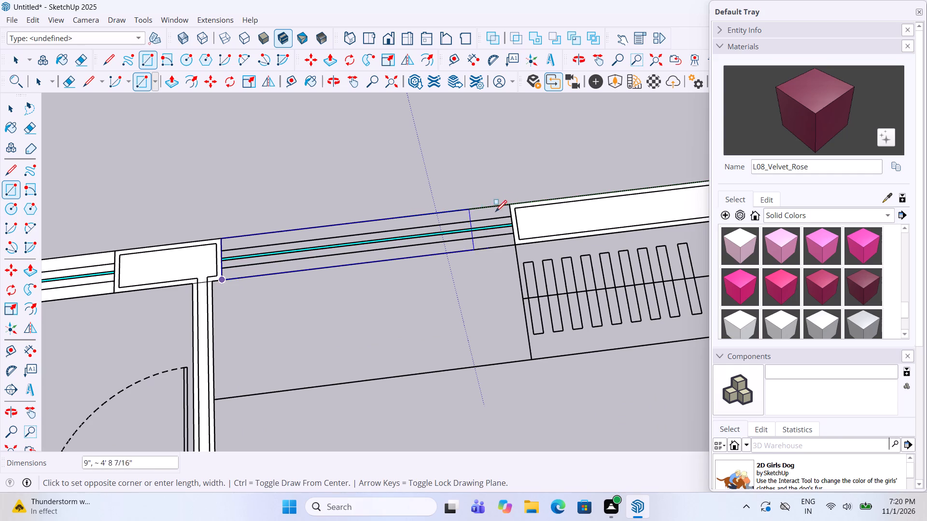
{"action": "left_click", "coordinate": [512, 208]}
Trace a 5' 1" by 9" rectangle over the second bedroom's window in the outer wall.
{"action": "scroll", "coordinate": [418, 267], "scroll_direction": "down", "scroll_amount": 12}
{"action": "scroll", "coordinate": [689, 204], "scroll_direction": "up", "scroll_amount": 5}
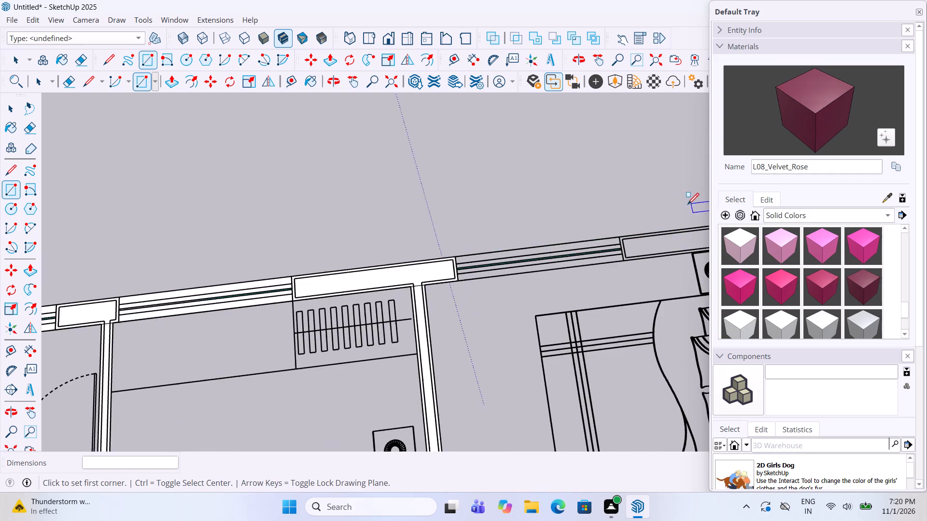
{"action": "scroll", "coordinate": [609, 234], "scroll_direction": "up", "scroll_amount": 6}
{"action": "left_click", "coordinate": [326, 321]}
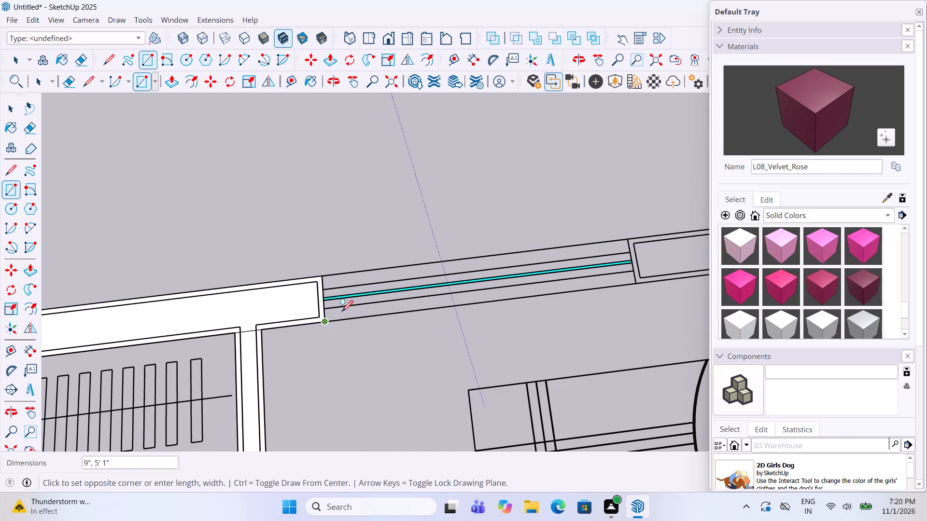
{"action": "left_click", "coordinate": [624, 239]}
Trace a rectangle over the outer wall section between the second bedroom's window and the attached bathroom's opening.
{"action": "scroll", "coordinate": [369, 268], "scroll_direction": "down", "scroll_amount": 6}
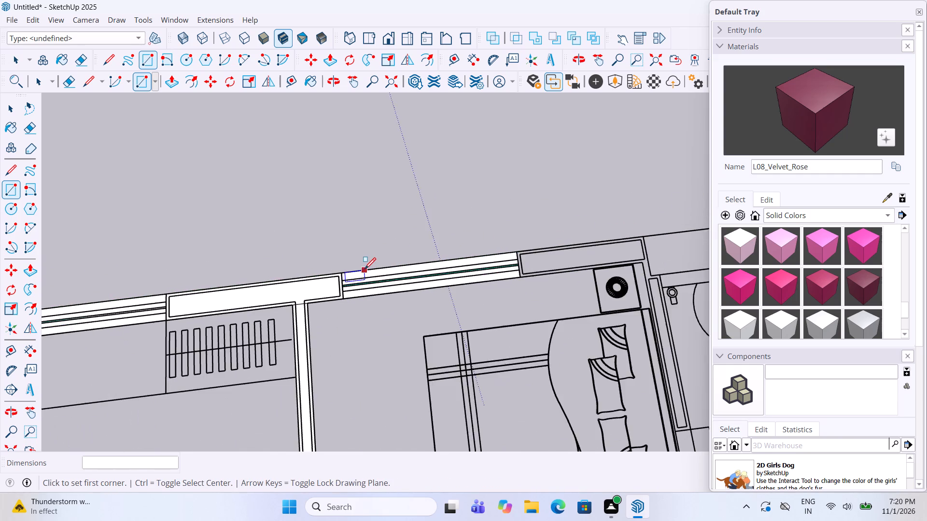
{"action": "scroll", "coordinate": [365, 270], "scroll_direction": "down", "scroll_amount": 4}
{"action": "scroll", "coordinate": [506, 258], "scroll_direction": "up", "scroll_amount": 9}
{"action": "left_click", "coordinate": [427, 288]}
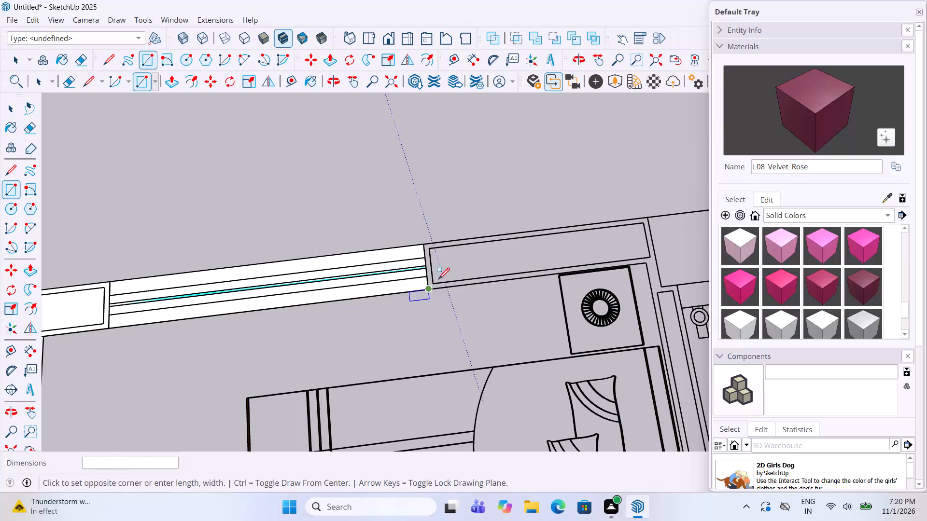
{"action": "left_click", "coordinate": [647, 219]}
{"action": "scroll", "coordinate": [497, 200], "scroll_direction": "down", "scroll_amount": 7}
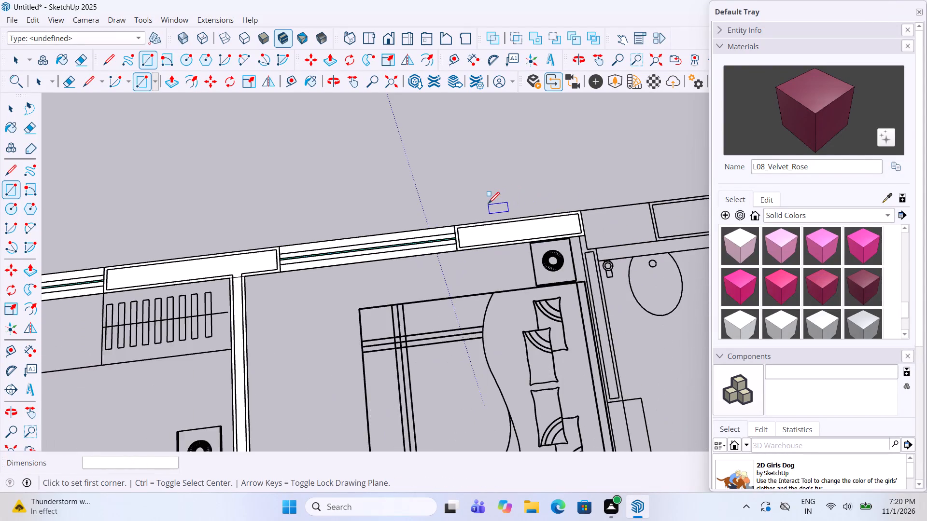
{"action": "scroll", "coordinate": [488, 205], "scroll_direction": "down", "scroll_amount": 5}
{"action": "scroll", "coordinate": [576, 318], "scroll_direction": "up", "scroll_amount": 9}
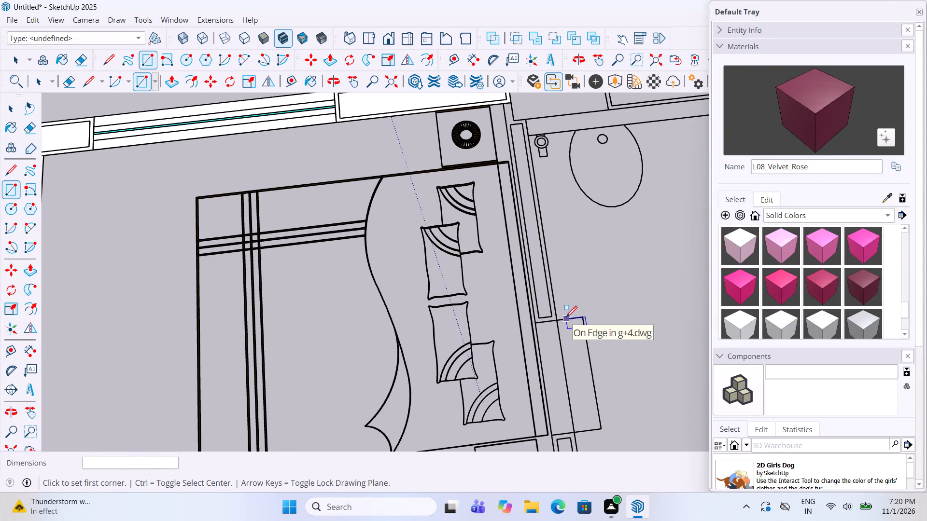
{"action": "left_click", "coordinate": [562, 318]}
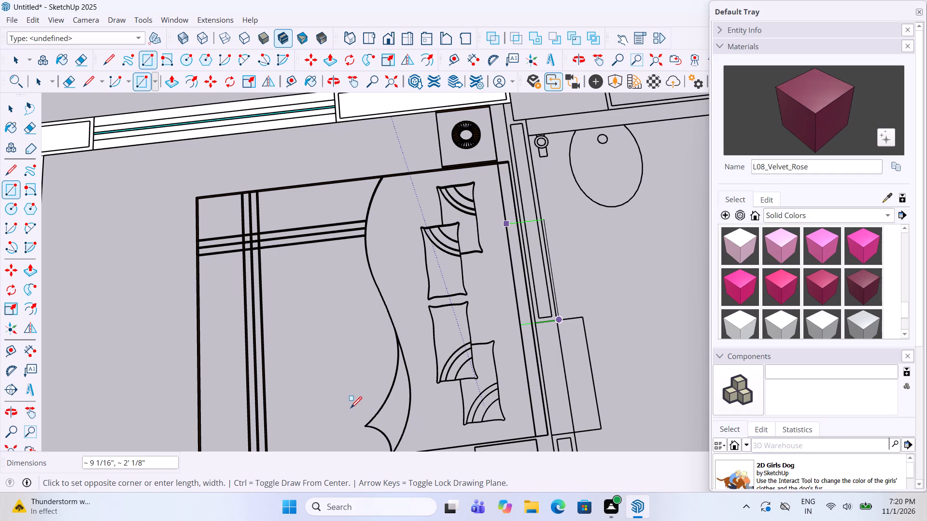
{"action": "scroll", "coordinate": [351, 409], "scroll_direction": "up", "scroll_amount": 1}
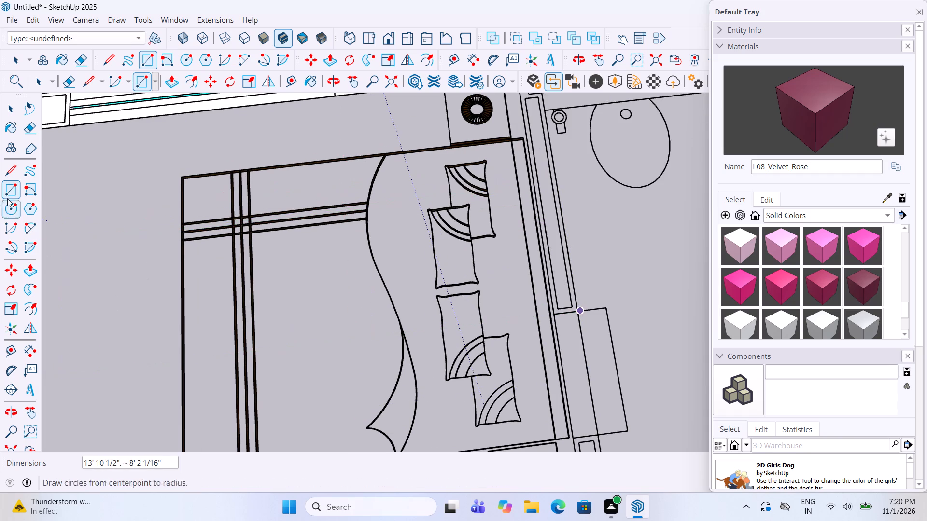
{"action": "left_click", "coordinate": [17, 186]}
Trace a rectangle over the short wall stub past the bathroom door opening, beside the second bedroom's bedside table.
{"action": "scroll", "coordinate": [660, 264], "scroll_direction": "down", "scroll_amount": 4}
{"action": "scroll", "coordinate": [611, 451], "scroll_direction": "up", "scroll_amount": 4}
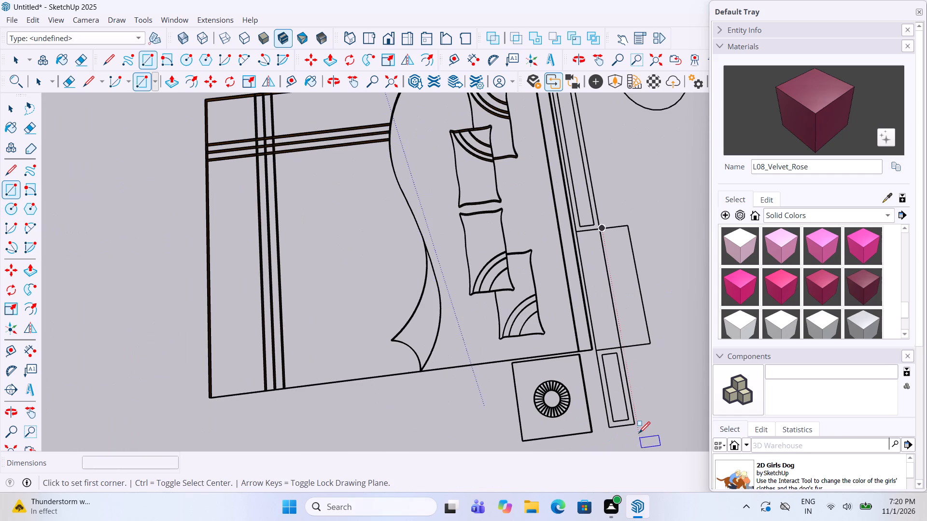
{"action": "left_click", "coordinate": [637, 426]}
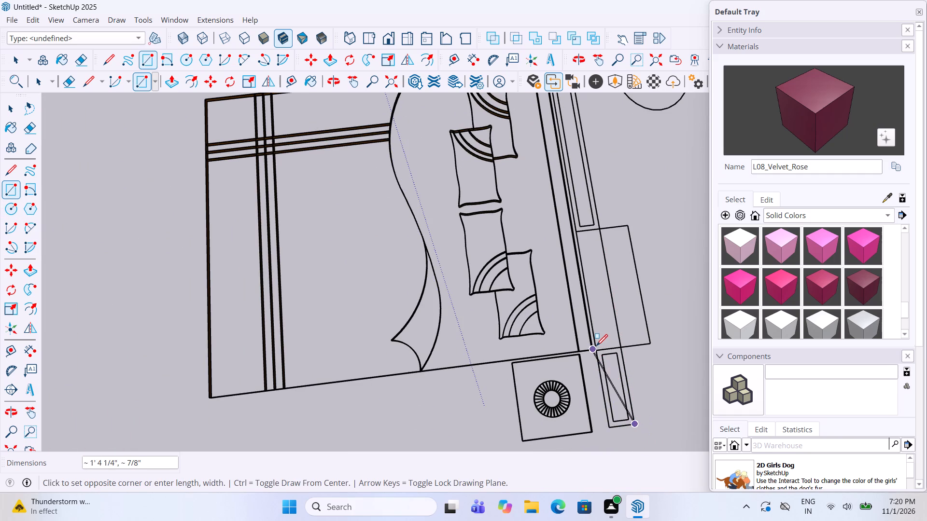
{"action": "left_click", "coordinate": [600, 347]}
Trace a rectangle about 4' 3" by 5" over the partition between the second bedroom and its bathroom, starting at the door opening.
{"action": "scroll", "coordinate": [567, 425], "scroll_direction": "down", "scroll_amount": 6}
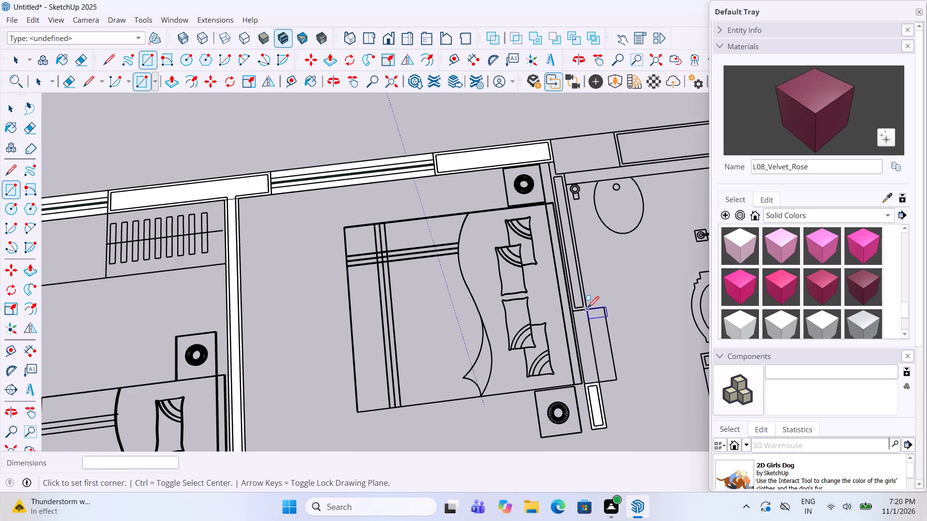
{"action": "scroll", "coordinate": [588, 309], "scroll_direction": "up", "scroll_amount": 6}
{"action": "left_click", "coordinate": [585, 308]}
{"action": "scroll", "coordinate": [585, 308], "scroll_direction": "down", "scroll_amount": 6}
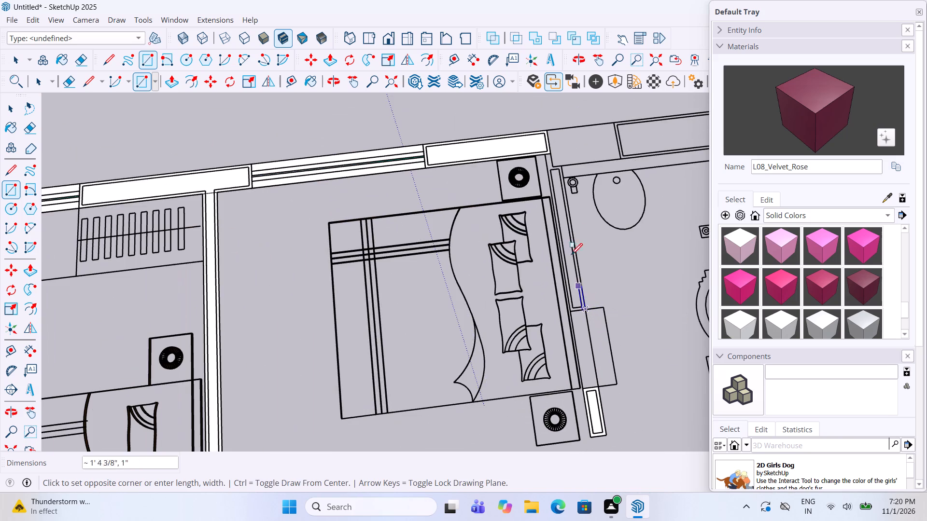
{"action": "scroll", "coordinate": [549, 166], "scroll_direction": "up", "scroll_amount": 12}
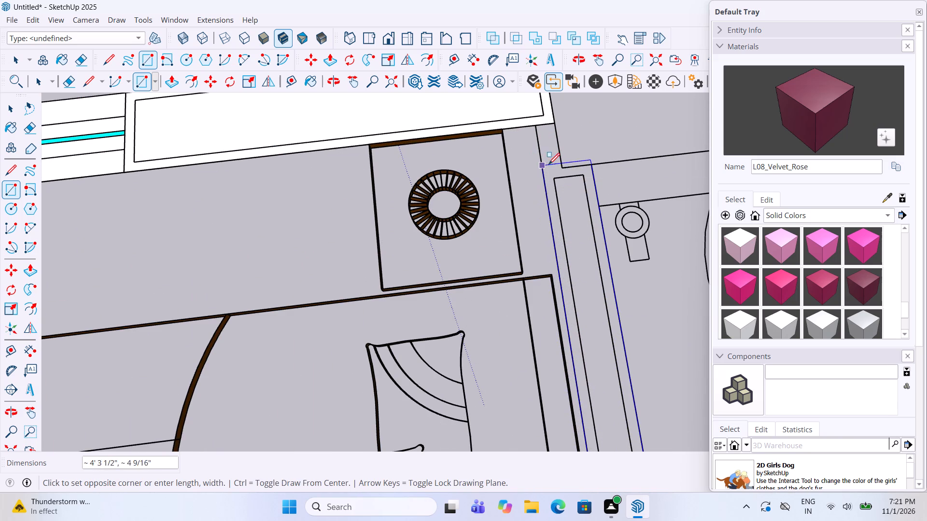
{"action": "left_click", "coordinate": [544, 170]}
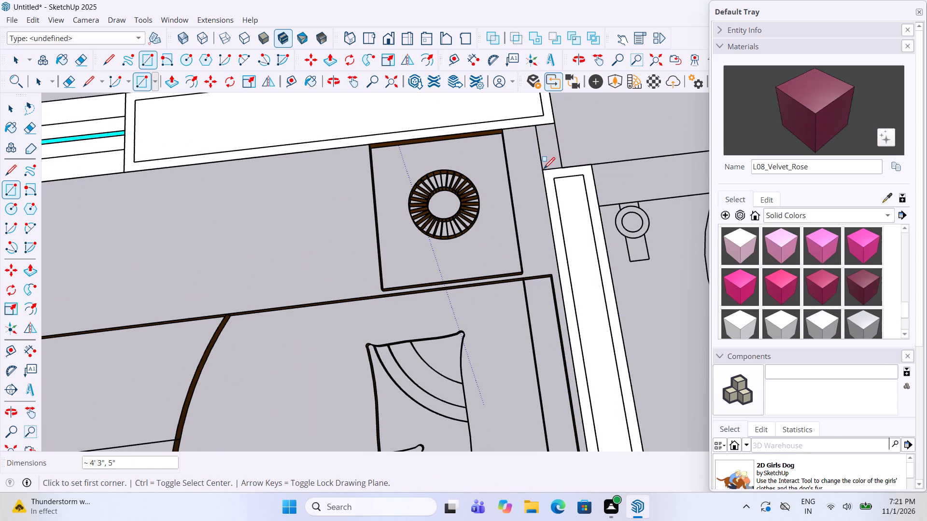
Trace a rectangle across the bathroom door opening, joining the long partition and the short wall stub.
{"action": "scroll", "coordinate": [538, 173], "scroll_direction": "down", "scroll_amount": 18}
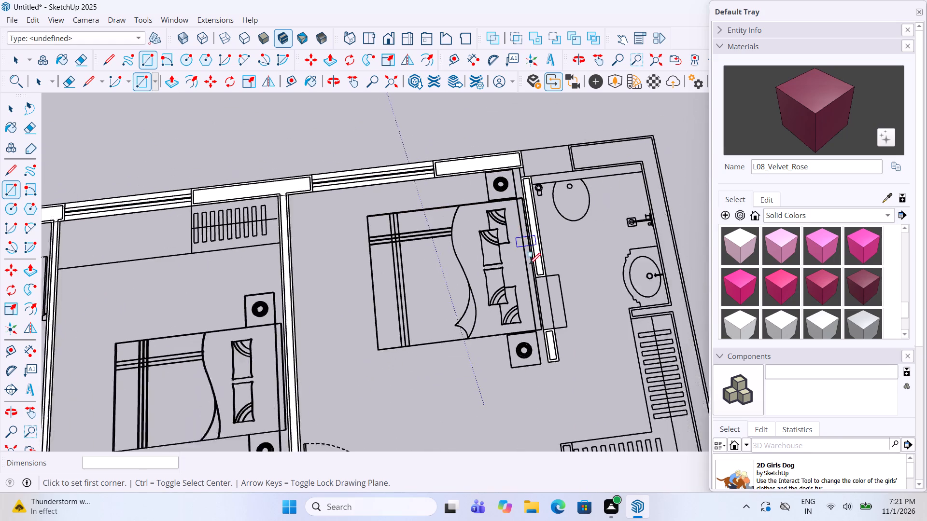
{"action": "scroll", "coordinate": [548, 350], "scroll_direction": "up", "scroll_amount": 3}
{"action": "scroll", "coordinate": [562, 314], "scroll_direction": "up", "scroll_amount": 5}
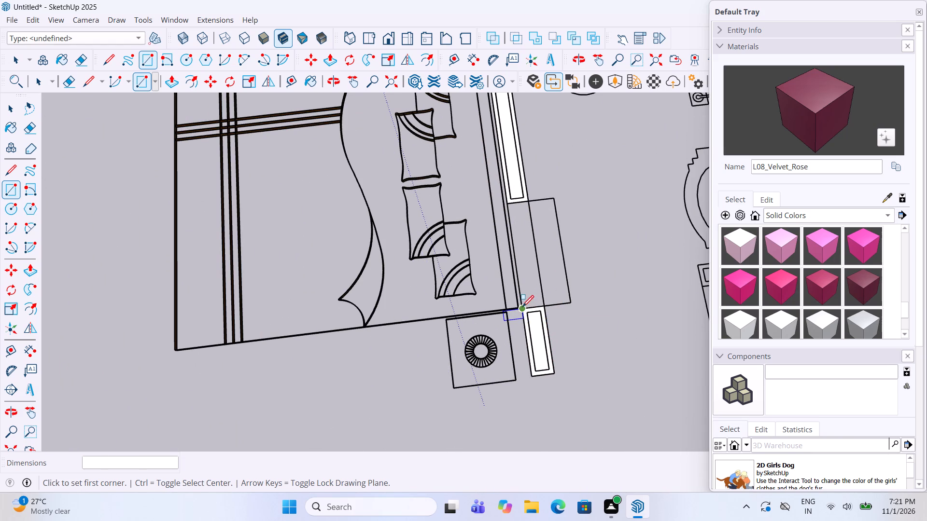
{"action": "left_click", "coordinate": [522, 308]}
{"action": "left_click", "coordinate": [527, 203]}
Trace a 2' by 1' 2" rectangle over the bathroom's opening in the outer wall, behind the toilet.
{"action": "scroll", "coordinate": [385, 267], "scroll_direction": "down", "scroll_amount": 5}
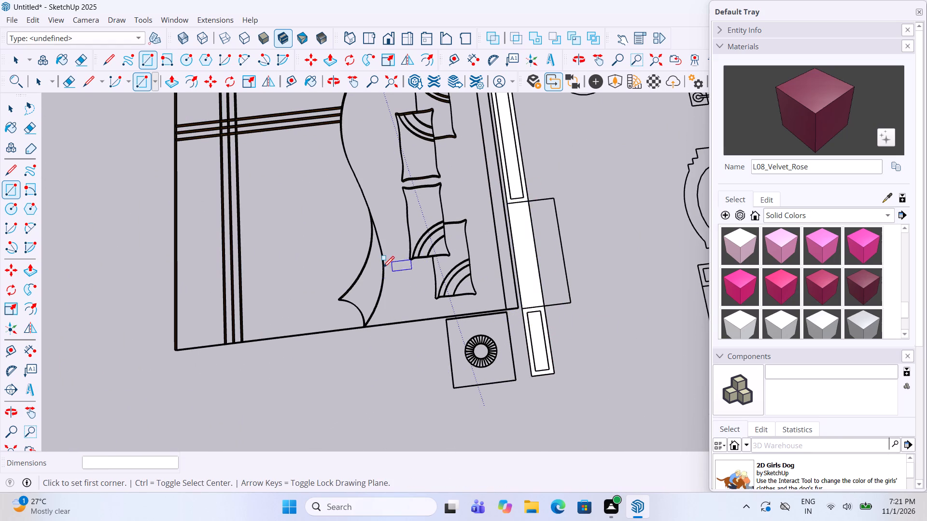
{"action": "scroll", "coordinate": [383, 269], "scroll_direction": "down", "scroll_amount": 7}
{"action": "scroll", "coordinate": [482, 145], "scroll_direction": "up", "scroll_amount": 5}
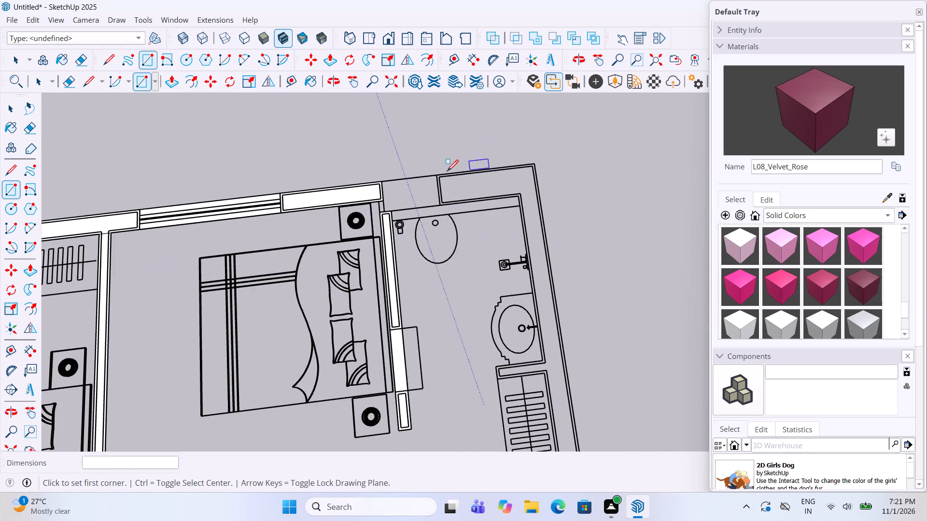
{"action": "scroll", "coordinate": [420, 182], "scroll_direction": "up", "scroll_amount": 5}
{"action": "scroll", "coordinate": [365, 231], "scroll_direction": "up", "scroll_amount": 3}
{"action": "left_click", "coordinate": [365, 231]}
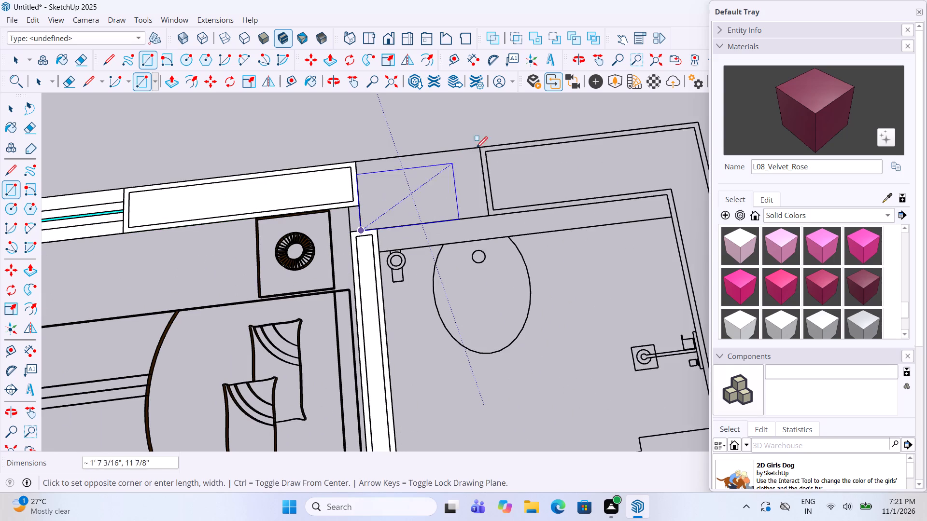
{"action": "left_click", "coordinate": [482, 149]}
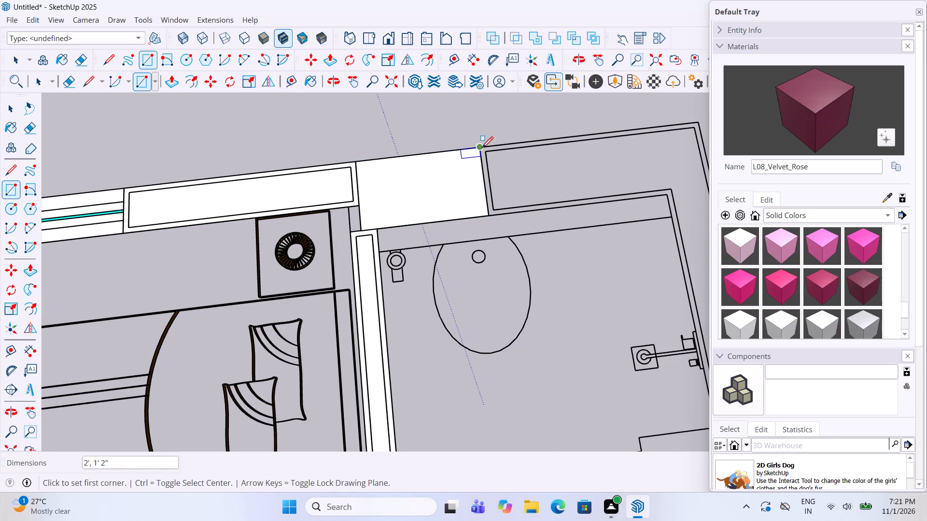
Trace a 3' 7" by 1' 2" rectangle over the outer wall section from the bathroom's opening to the building corner.
{"action": "left_click", "coordinate": [488, 215]}
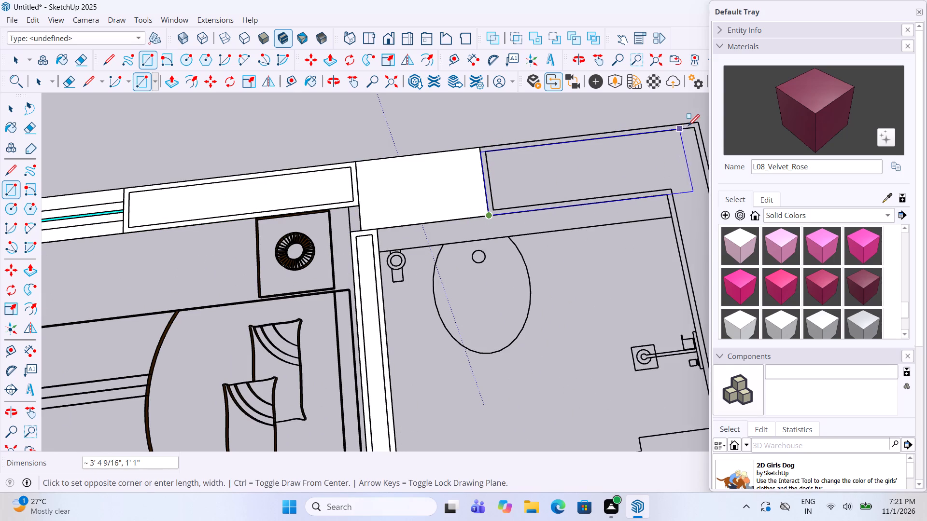
{"action": "left_click", "coordinate": [701, 119]}
Trace a 9" by 12' 3" rectangle over the outer side wall running from the bathroom corner past the wardrobes to the living room wall.
{"action": "scroll", "coordinate": [551, 188], "scroll_direction": "down", "scroll_amount": 3}
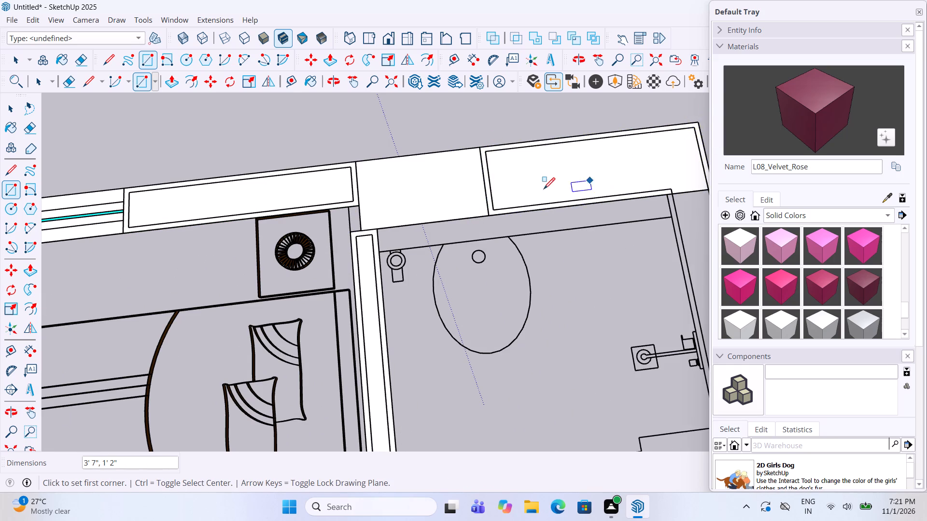
{"action": "scroll", "coordinate": [544, 190], "scroll_direction": "down", "scroll_amount": 3}
{"action": "scroll", "coordinate": [638, 186], "scroll_direction": "up", "scroll_amount": 5}
{"action": "left_click", "coordinate": [662, 190]}
{"action": "scroll", "coordinate": [642, 164], "scroll_direction": "down", "scroll_amount": 5}
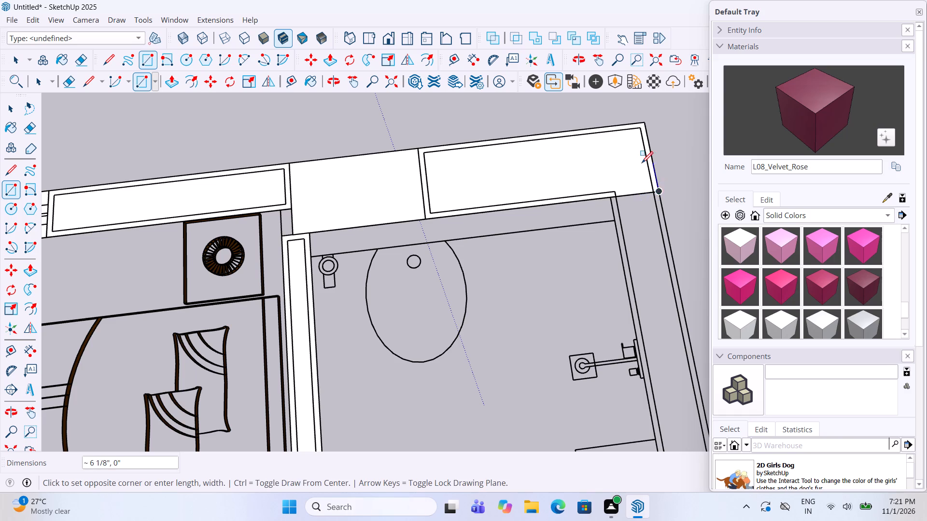
{"action": "scroll", "coordinate": [642, 164], "scroll_direction": "down", "scroll_amount": 12}
{"action": "scroll", "coordinate": [671, 335], "scroll_direction": "up", "scroll_amount": 5}
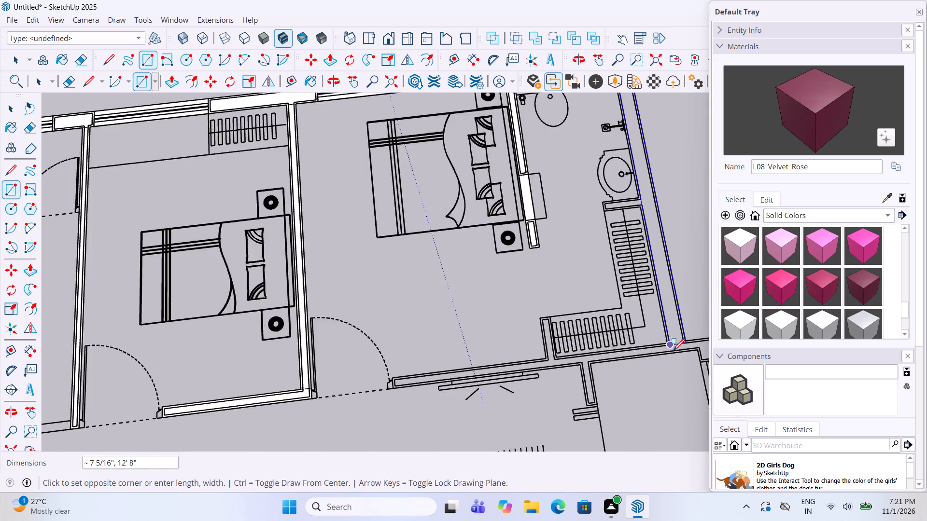
{"action": "scroll", "coordinate": [673, 352], "scroll_direction": "up", "scroll_amount": 17}
{"action": "left_click", "coordinate": [652, 322]}
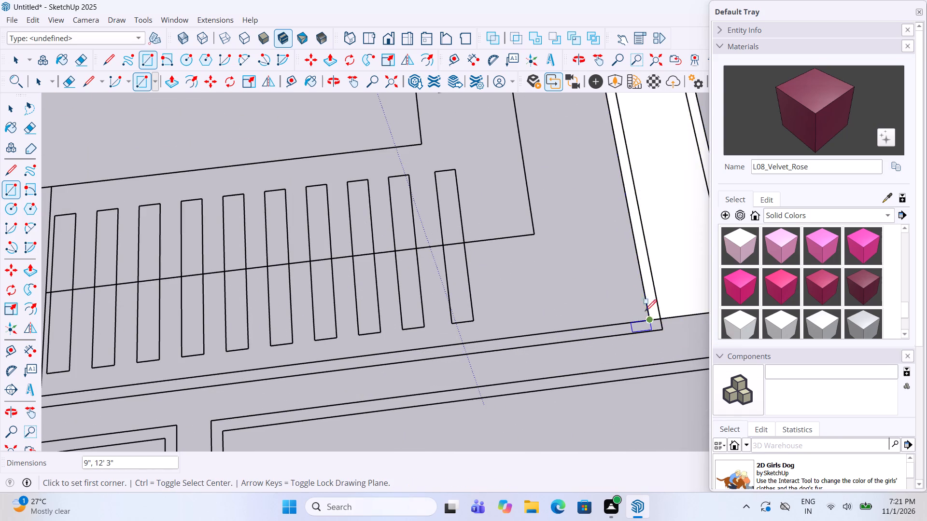
Trace an 11" by 9" rectangle over the corner pier at the end of the living room's side window.
{"action": "scroll", "coordinate": [488, 282], "scroll_direction": "down", "scroll_amount": 6}
{"action": "scroll", "coordinate": [455, 305], "scroll_direction": "down", "scroll_amount": 7}
{"action": "scroll", "coordinate": [600, 320], "scroll_direction": "up", "scroll_amount": 5}
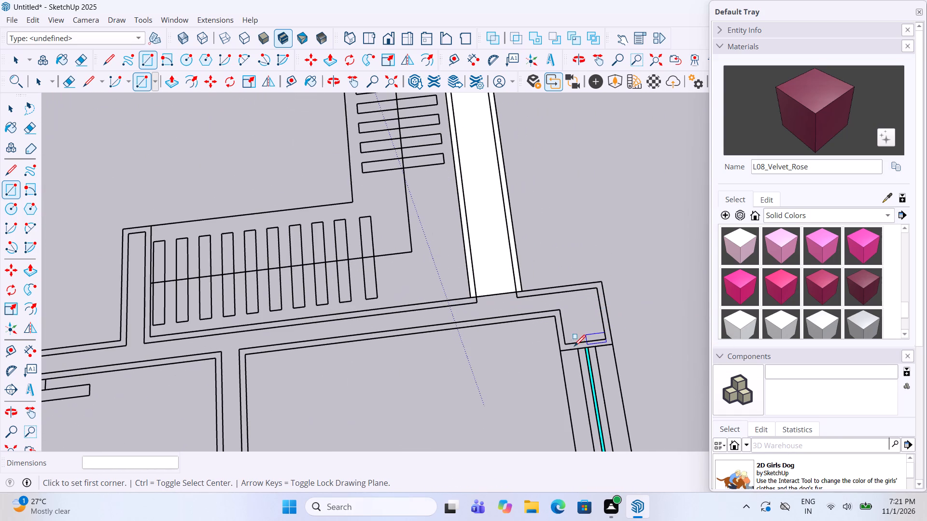
{"action": "left_click", "coordinate": [561, 350]}
{"action": "left_click", "coordinate": [605, 281]}
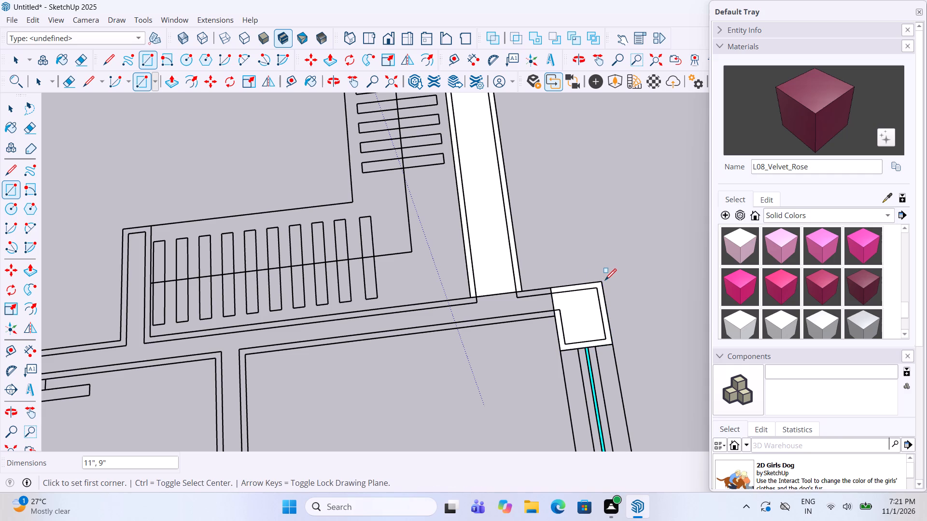
Trace a rectangle over the wall between the second bedroom and the living room, from the corner pier to the bedroom door.
{"action": "left_click", "coordinate": [548, 289]}
{"action": "scroll", "coordinate": [548, 289], "scroll_direction": "down", "scroll_amount": 4}
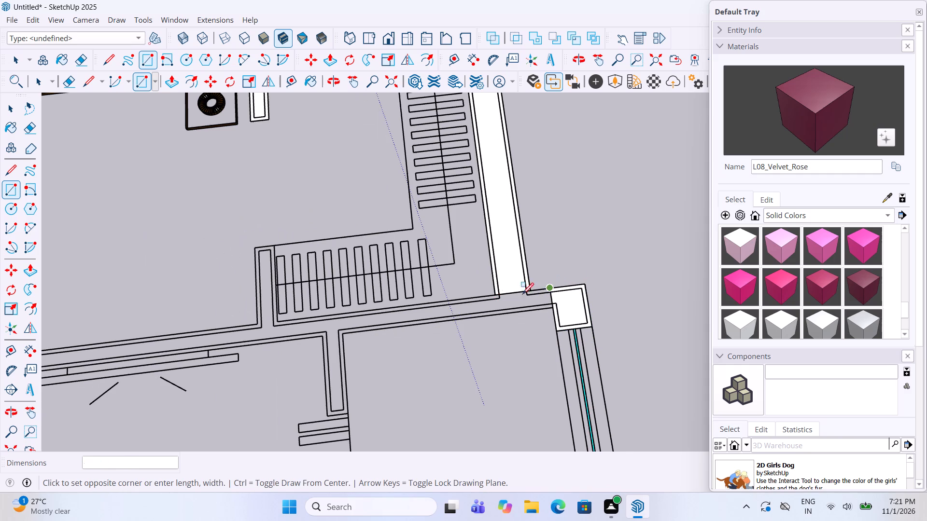
{"action": "scroll", "coordinate": [473, 282], "scroll_direction": "down", "scroll_amount": 6}
{"action": "scroll", "coordinate": [210, 327], "scroll_direction": "up", "scroll_amount": 6}
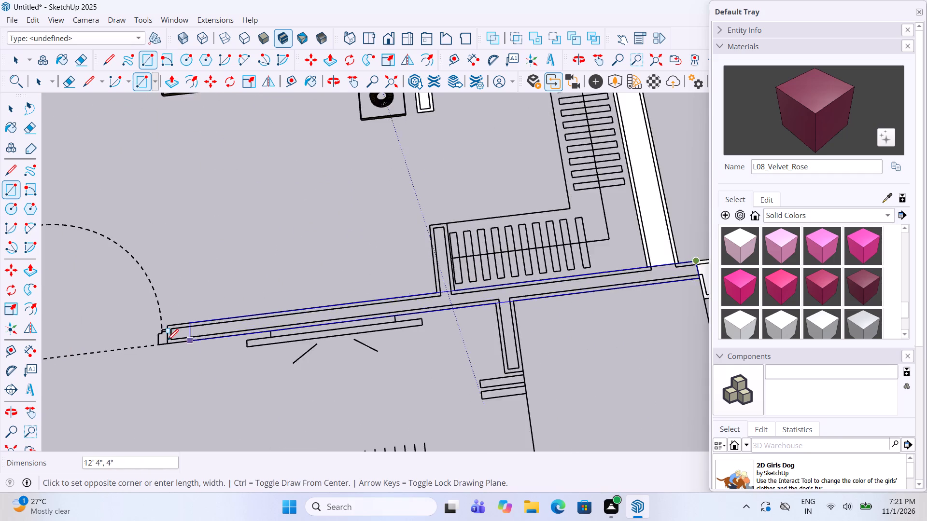
{"action": "scroll", "coordinate": [167, 342], "scroll_direction": "up", "scroll_amount": 4}
{"action": "left_click", "coordinate": [167, 343]}
Trace a rectangle over the short wall at the end of the second bedroom's wardrobe, down to the living room wall.
{"action": "scroll", "coordinate": [415, 227], "scroll_direction": "down", "scroll_amount": 9}
{"action": "scroll", "coordinate": [503, 175], "scroll_direction": "up", "scroll_amount": 4}
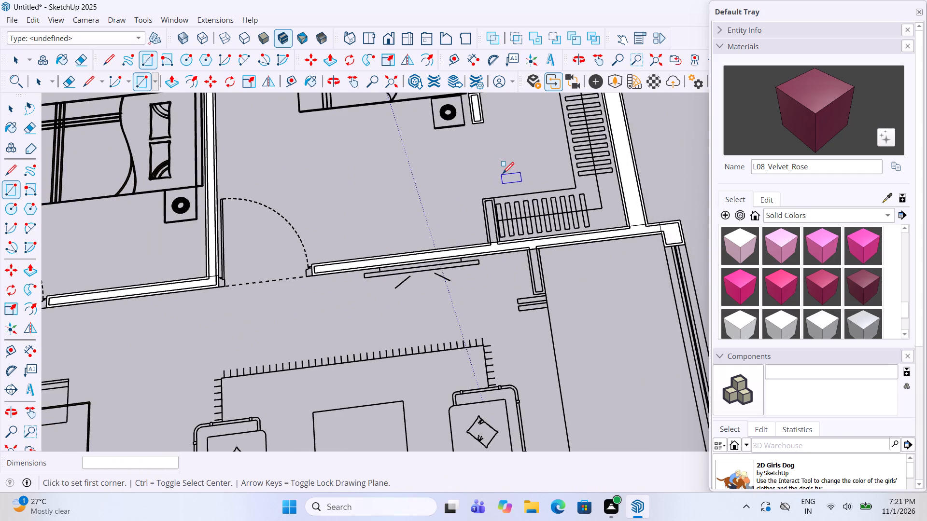
{"action": "scroll", "coordinate": [503, 175], "scroll_direction": "up", "scroll_amount": 6}
{"action": "left_click", "coordinate": [451, 223]}
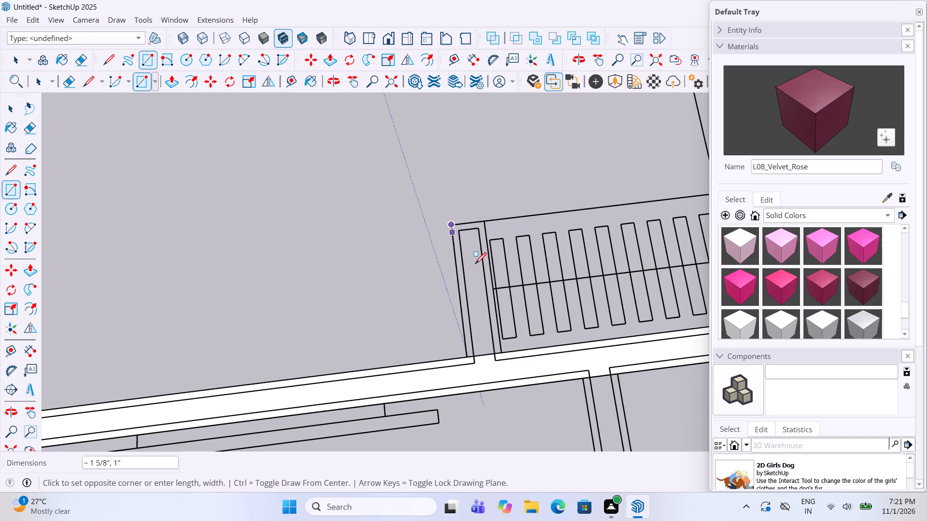
{"action": "left_click", "coordinate": [501, 354]}
Trace a rectangle over the short wall stub between the living room and the balcony, below the second bedroom's wardrobe wall.
{"action": "scroll", "coordinate": [505, 185], "scroll_direction": "down", "scroll_amount": 5}
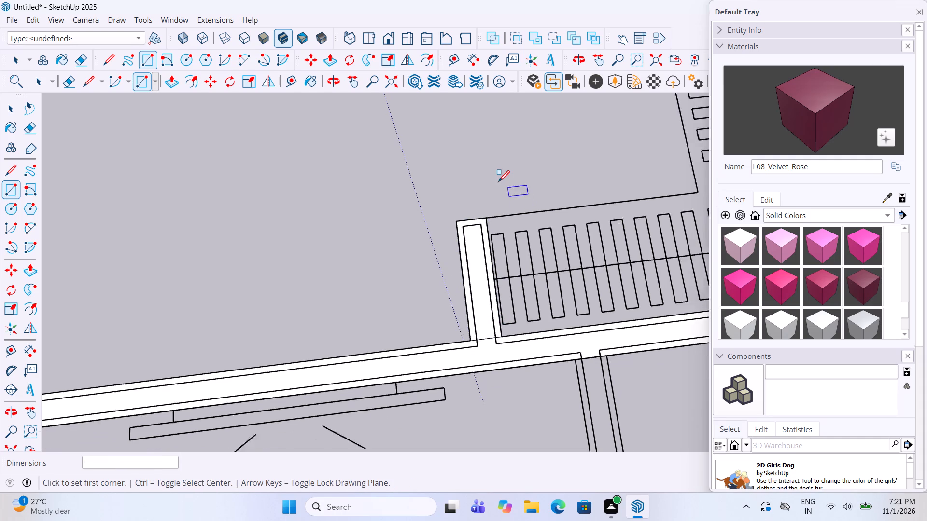
{"action": "scroll", "coordinate": [498, 183], "scroll_direction": "down", "scroll_amount": 4}
{"action": "scroll", "coordinate": [542, 332], "scroll_direction": "up", "scroll_amount": 6}
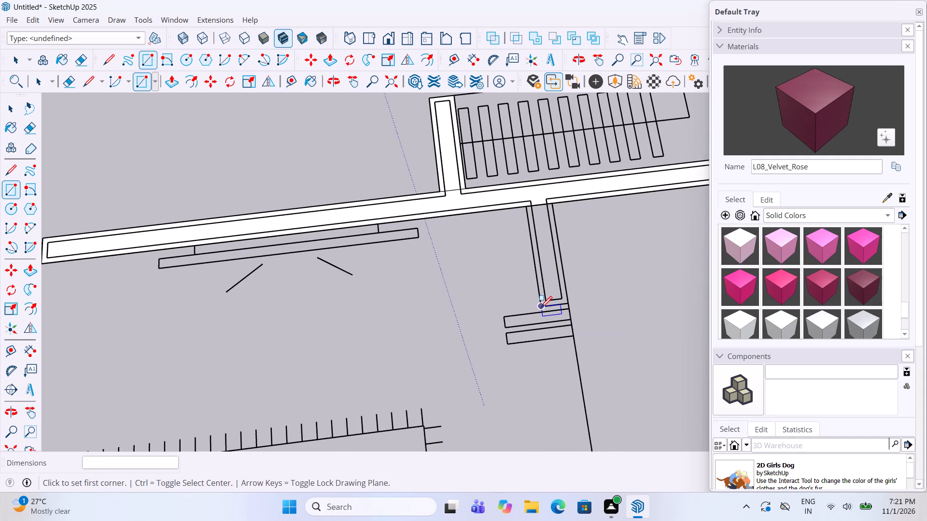
{"action": "left_click", "coordinate": [541, 309]}
{"action": "left_click", "coordinate": [552, 207]}
Trace a rectangle over the block in the wall between the lower bedroom's wardrobe and the two bathrooms.
{"action": "scroll", "coordinate": [503, 214], "scroll_direction": "down", "scroll_amount": 6}
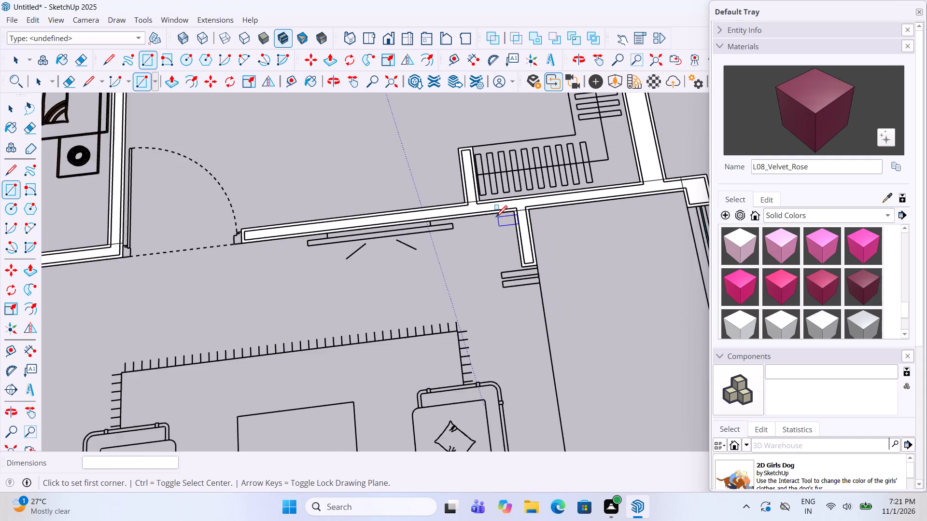
{"action": "scroll", "coordinate": [496, 218], "scroll_direction": "down", "scroll_amount": 11}
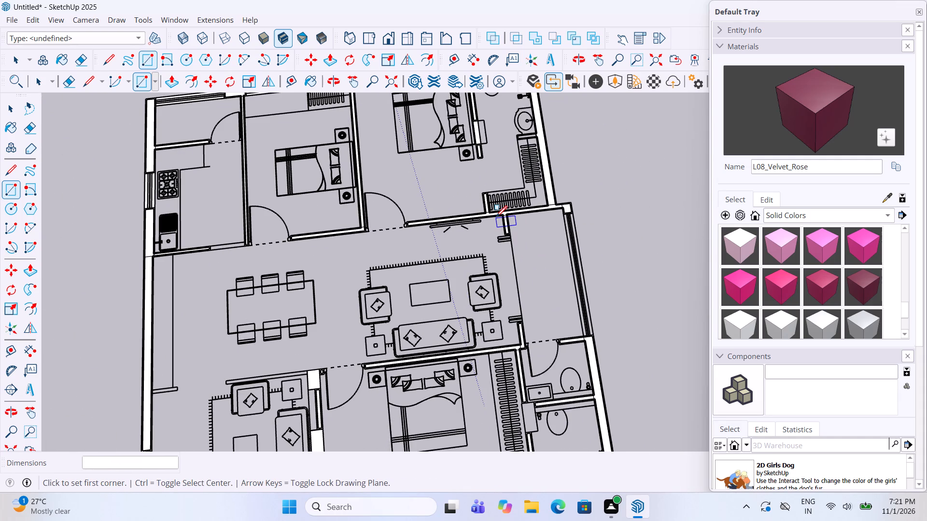
{"action": "scroll", "coordinate": [496, 218], "scroll_direction": "down", "scroll_amount": 8}
{"action": "scroll", "coordinate": [516, 187], "scroll_direction": "up", "scroll_amount": 6}
{"action": "scroll", "coordinate": [461, 168], "scroll_direction": "up", "scroll_amount": 6}
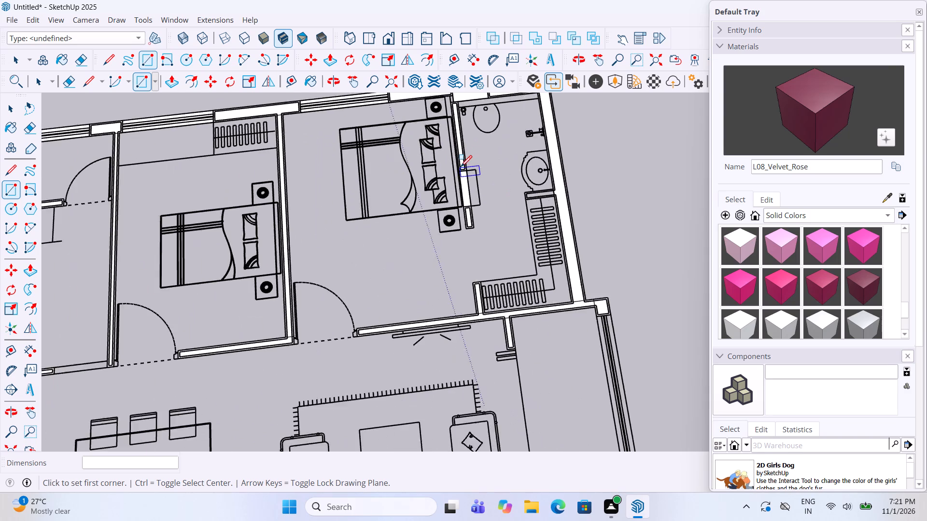
{"action": "scroll", "coordinate": [545, 219], "scroll_direction": "up", "scroll_amount": 4}
{"action": "scroll", "coordinate": [530, 229], "scroll_direction": "down", "scroll_amount": 5}
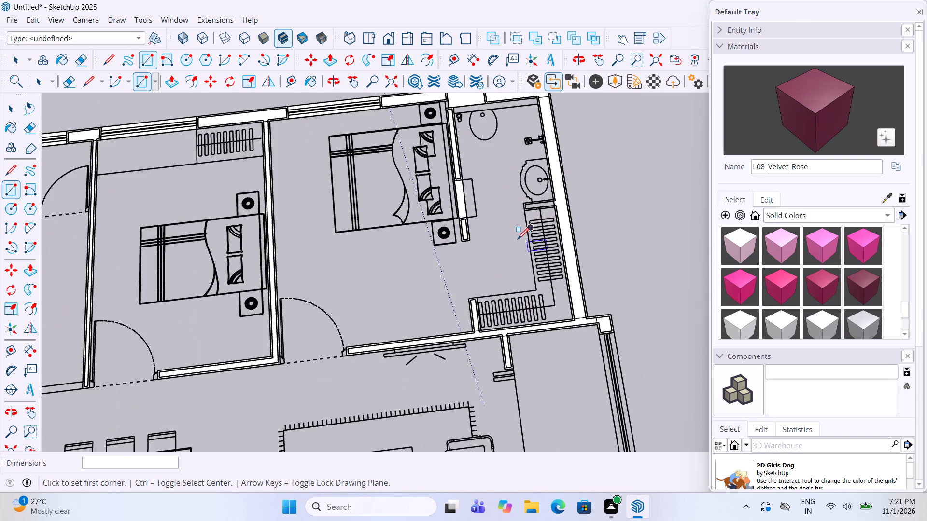
{"action": "scroll", "coordinate": [518, 197], "scroll_direction": "down", "scroll_amount": 5}
{"action": "scroll", "coordinate": [525, 311], "scroll_direction": "up", "scroll_amount": 6}
{"action": "scroll", "coordinate": [507, 219], "scroll_direction": "down", "scroll_amount": 6}
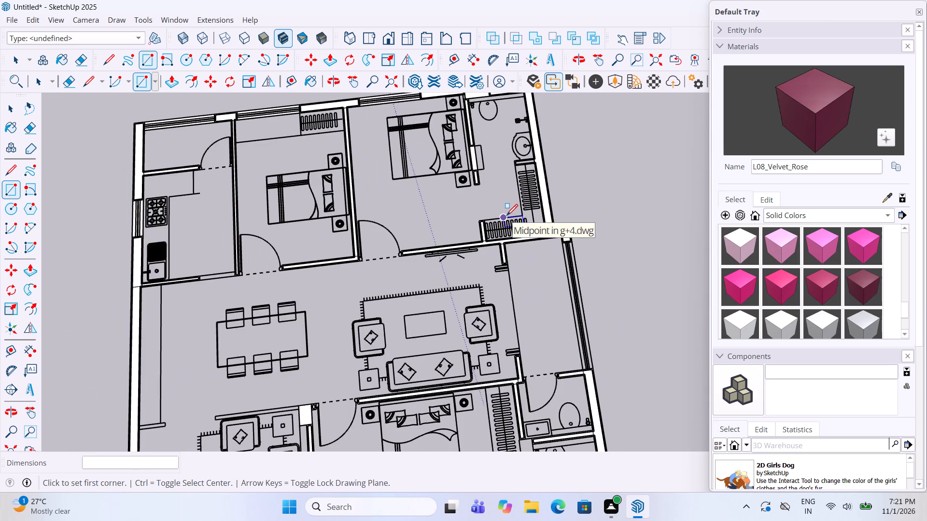
{"action": "scroll", "coordinate": [506, 217], "scroll_direction": "down", "scroll_amount": 6}
{"action": "scroll", "coordinate": [528, 344], "scroll_direction": "up", "scroll_amount": 6}
{"action": "scroll", "coordinate": [527, 266], "scroll_direction": "up", "scroll_amount": 5}
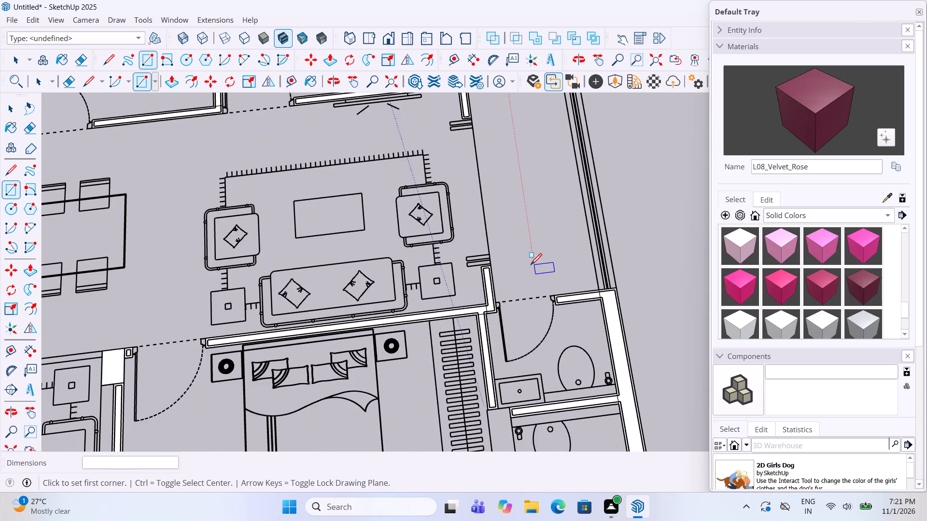
{"action": "scroll", "coordinate": [531, 266], "scroll_direction": "down", "scroll_amount": 5}
{"action": "scroll", "coordinate": [508, 405], "scroll_direction": "up", "scroll_amount": 10}
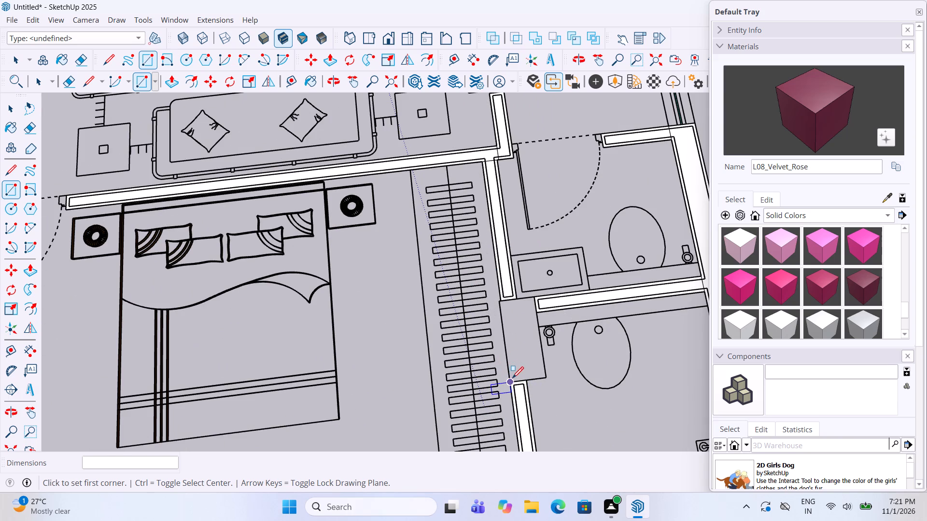
{"action": "left_click", "coordinate": [512, 381]}
{"action": "left_click", "coordinate": [533, 298]}
Trace a 3" by 6' rectangle over the thin partition between the dining area and sitting room, up to the column.
{"action": "scroll", "coordinate": [520, 279], "scroll_direction": "down", "scroll_amount": 6}
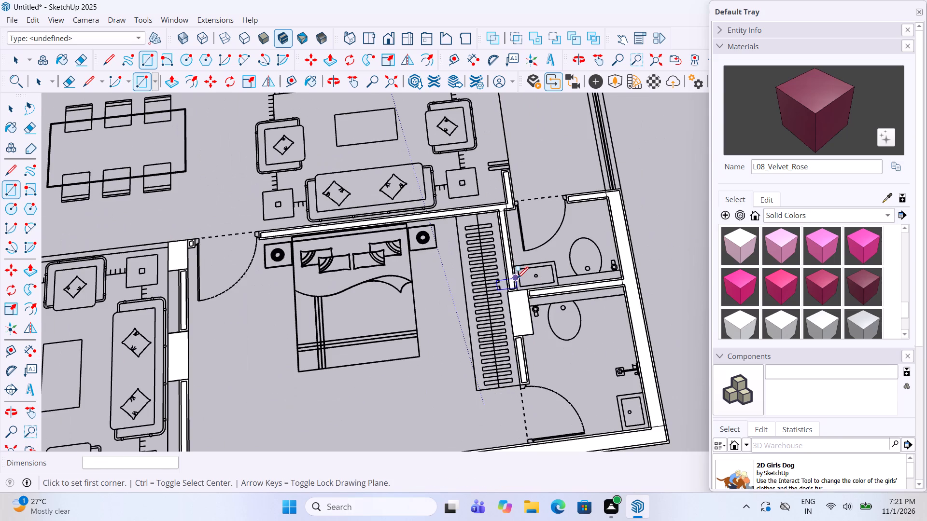
{"action": "scroll", "coordinate": [519, 267], "scroll_direction": "down", "scroll_amount": 4}
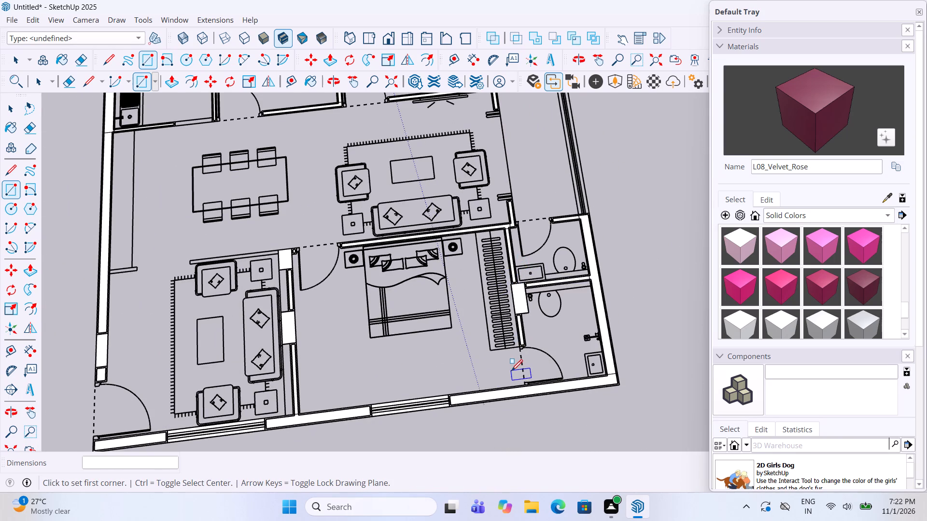
{"action": "scroll", "coordinate": [511, 372], "scroll_direction": "up", "scroll_amount": 2}
{"action": "scroll", "coordinate": [511, 372], "scroll_direction": "down", "scroll_amount": 2}
{"action": "scroll", "coordinate": [156, 258], "scroll_direction": "up", "scroll_amount": 2}
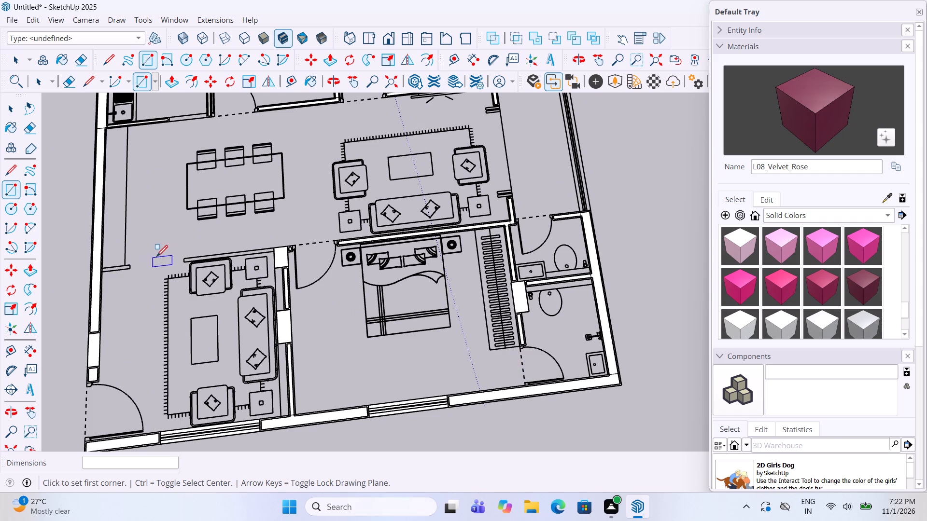
{"action": "scroll", "coordinate": [156, 258], "scroll_direction": "up", "scroll_amount": 7}
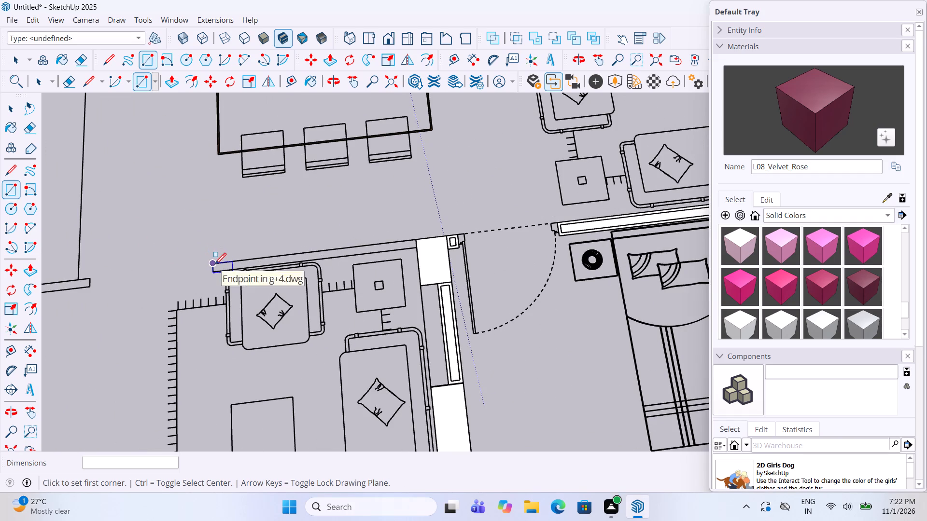
{"action": "left_click", "coordinate": [215, 265]}
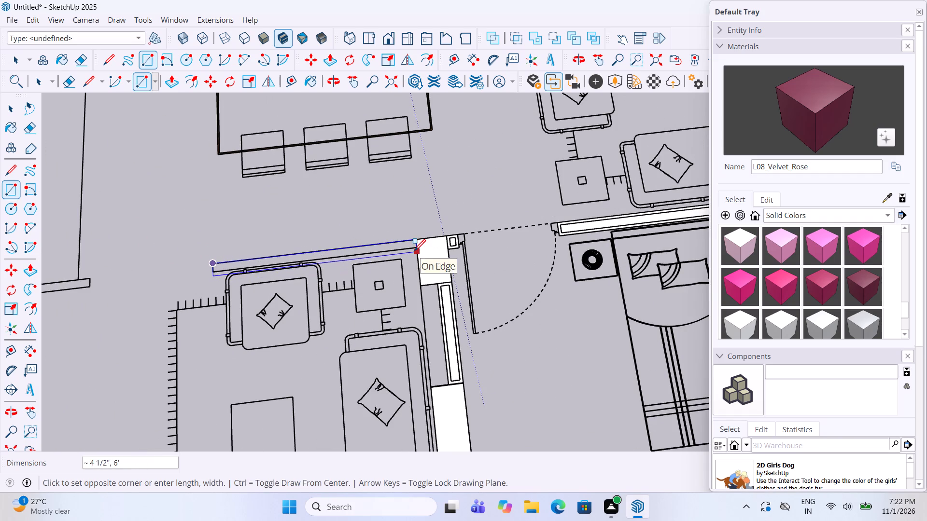
{"action": "left_click", "coordinate": [416, 249]}
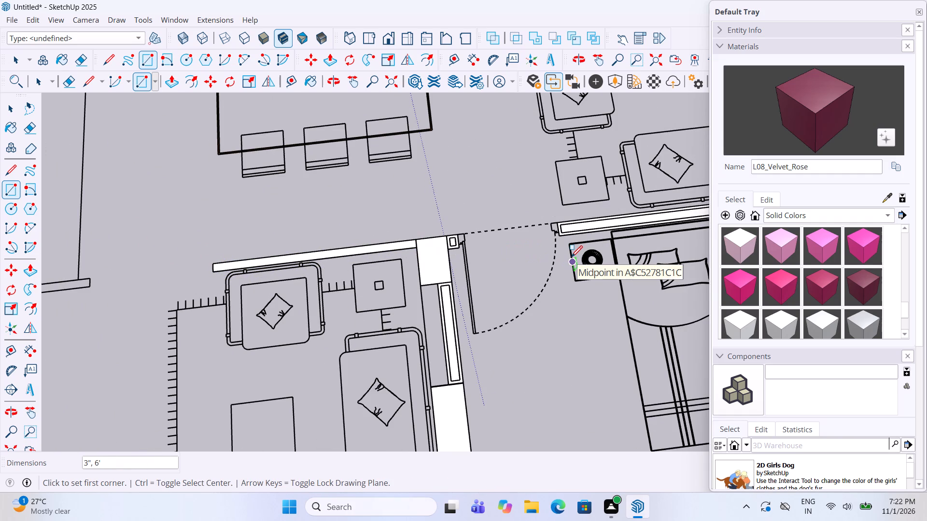
Trace a rectangle over the short stub wall at the end of the dining area's long cabinet, against the outer wall.
{"action": "scroll", "coordinate": [571, 258], "scroll_direction": "down", "scroll_amount": 6}
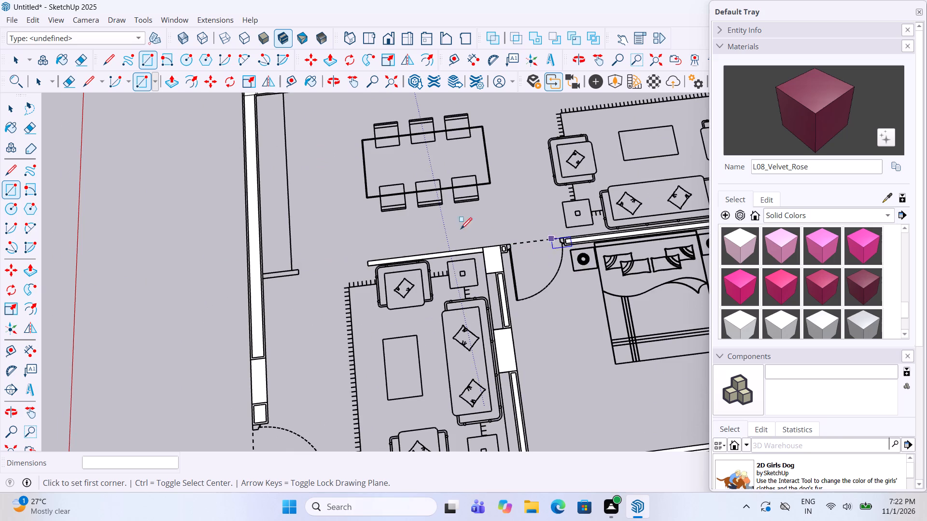
{"action": "scroll", "coordinate": [410, 336], "scroll_direction": "down", "scroll_amount": 6}
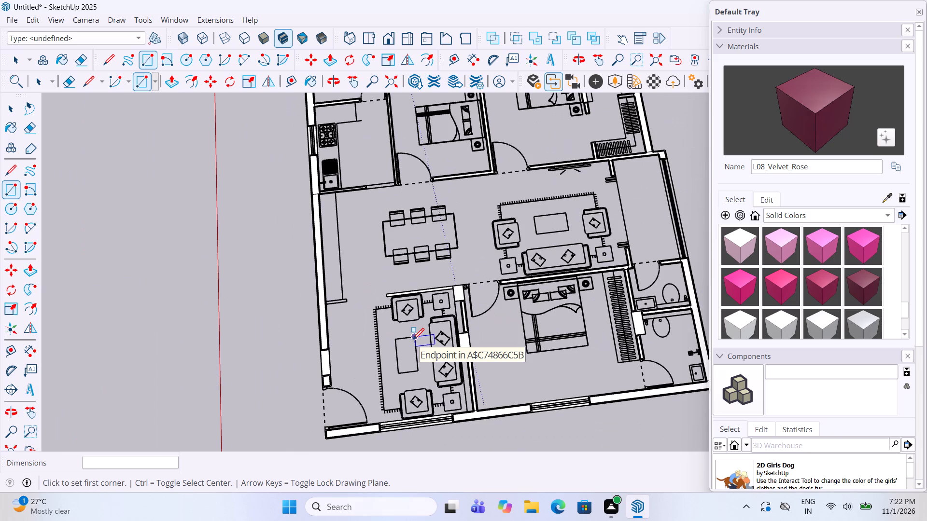
{"action": "scroll", "coordinate": [312, 254], "scroll_direction": "up", "scroll_amount": 5}
{"action": "scroll", "coordinate": [332, 309], "scroll_direction": "up", "scroll_amount": 5}
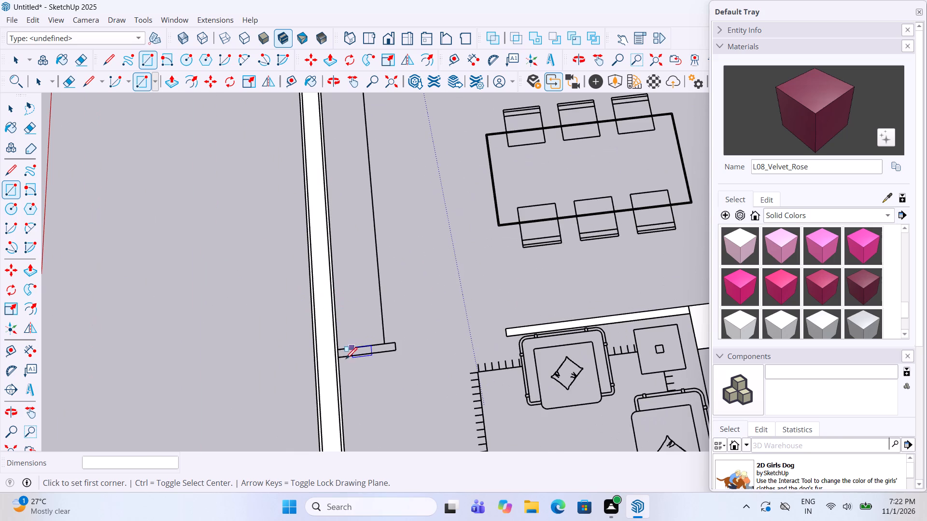
{"action": "left_click", "coordinate": [340, 361]}
{"action": "left_click", "coordinate": [391, 342]}
Look over the whole furnished floor plan for walls that have not been traced.
{"action": "scroll", "coordinate": [367, 345], "scroll_direction": "down", "scroll_amount": 5}
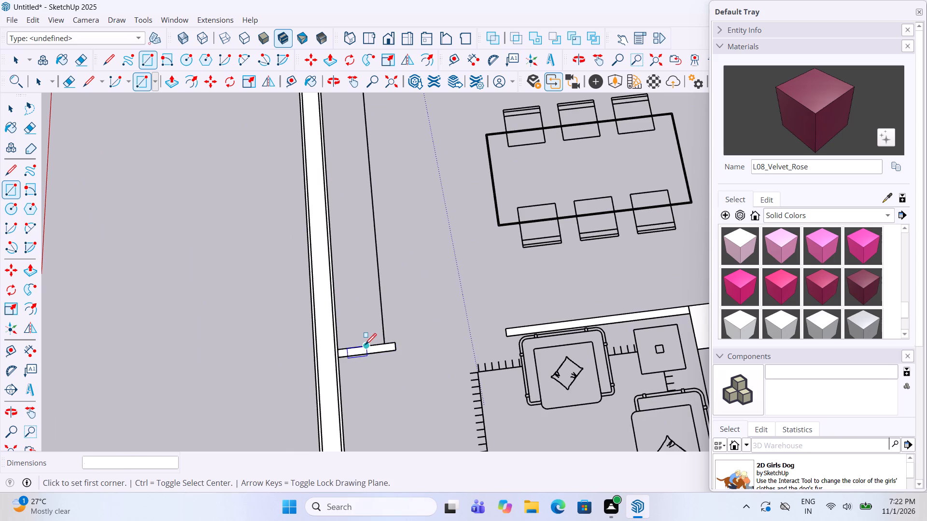
{"action": "scroll", "coordinate": [365, 346], "scroll_direction": "down", "scroll_amount": 13}
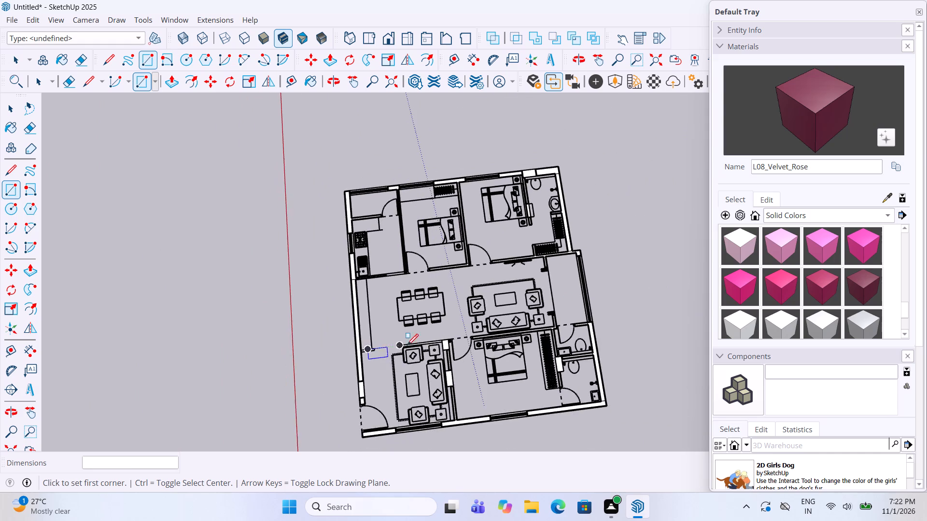
{"action": "scroll", "coordinate": [625, 282], "scroll_direction": "up", "scroll_amount": 5}
{"action": "scroll", "coordinate": [493, 277], "scroll_direction": "up", "scroll_amount": 6}
{"action": "scroll", "coordinate": [492, 277], "scroll_direction": "down", "scroll_amount": 1}
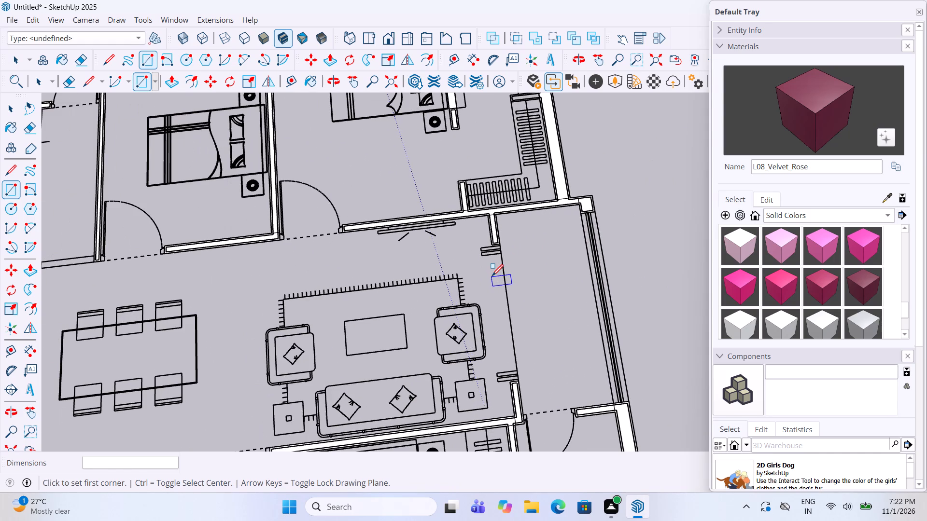
{"action": "scroll", "coordinate": [492, 277], "scroll_direction": "down", "scroll_amount": 6}
{"action": "scroll", "coordinate": [481, 116], "scroll_direction": "up", "scroll_amount": 2}
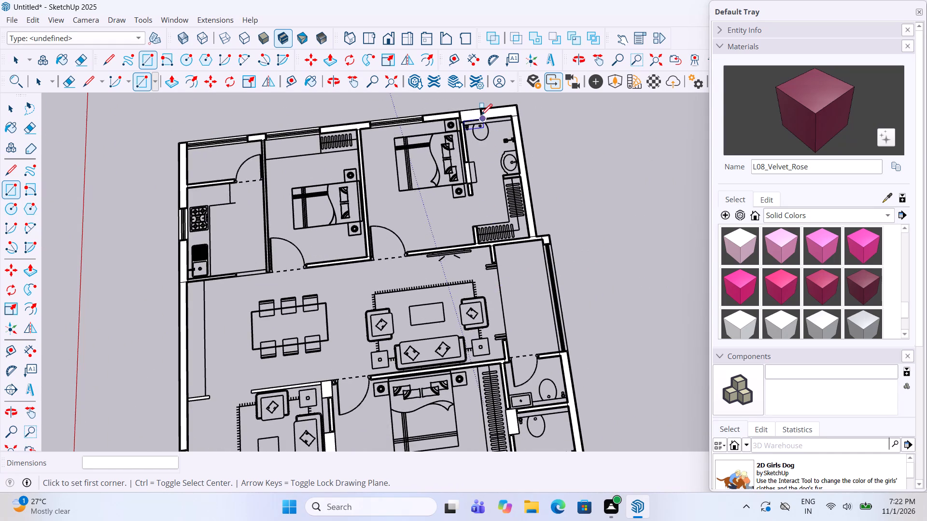
{"action": "scroll", "coordinate": [481, 116], "scroll_direction": "up", "scroll_amount": 4}
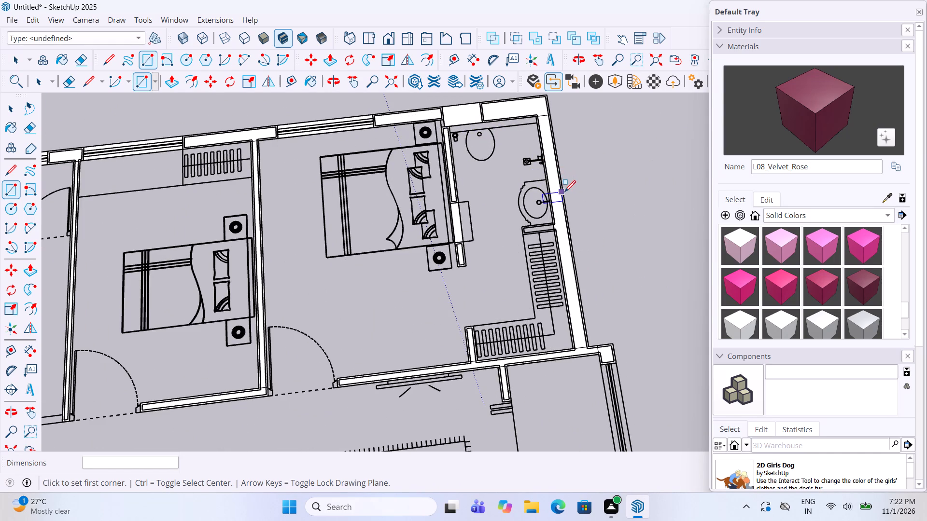
{"action": "scroll", "coordinate": [564, 194], "scroll_direction": "down", "scroll_amount": 5}
{"action": "scroll", "coordinate": [309, 194], "scroll_direction": "up", "scroll_amount": 4}
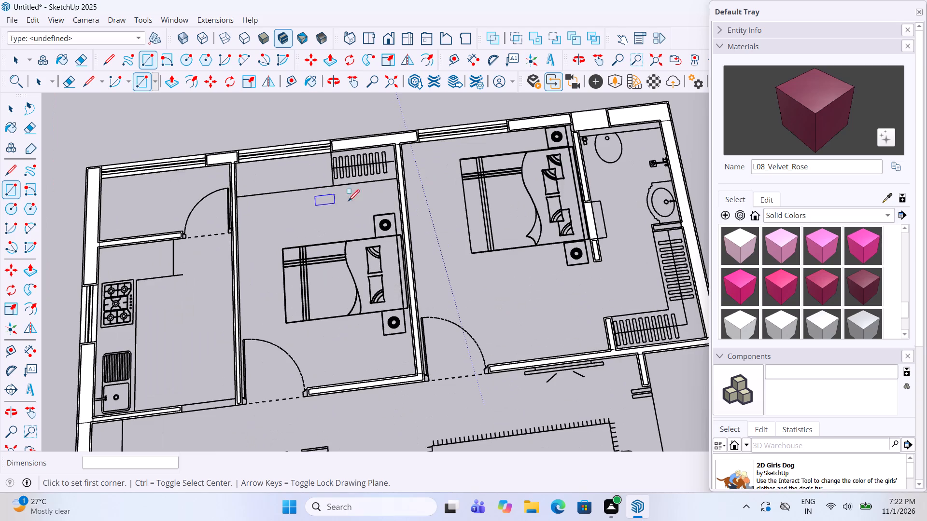
{"action": "scroll", "coordinate": [424, 205], "scroll_direction": "down", "scroll_amount": 6}
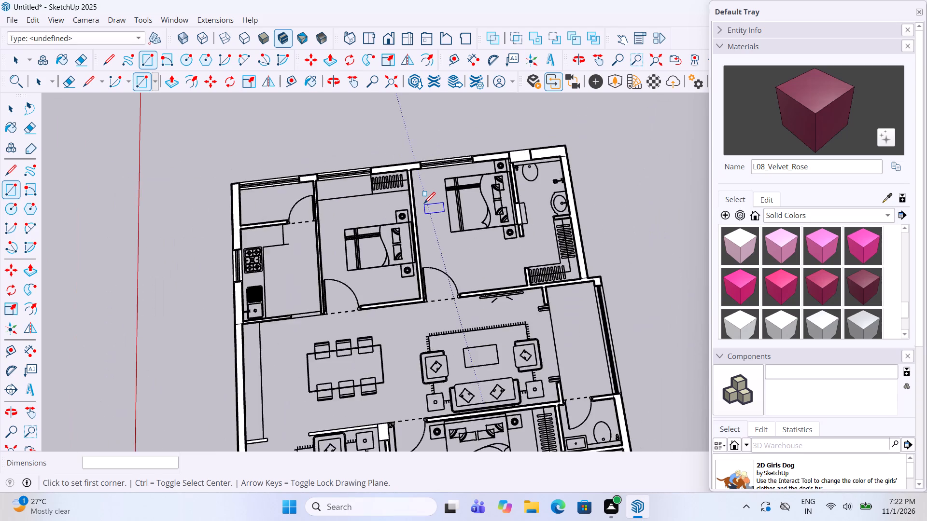
{"action": "scroll", "coordinate": [424, 205], "scroll_direction": "down", "scroll_amount": 14}
{"action": "scroll", "coordinate": [423, 271], "scroll_direction": "down", "scroll_amount": 7}
Make separate groups of the outer wall beside the entrance door and the adjoining sitting room window.
{"action": "key", "text": "space"}
{"action": "scroll", "coordinate": [399, 295], "scroll_direction": "up", "scroll_amount": 18}
{"action": "scroll", "coordinate": [403, 280], "scroll_direction": "up", "scroll_amount": 11}
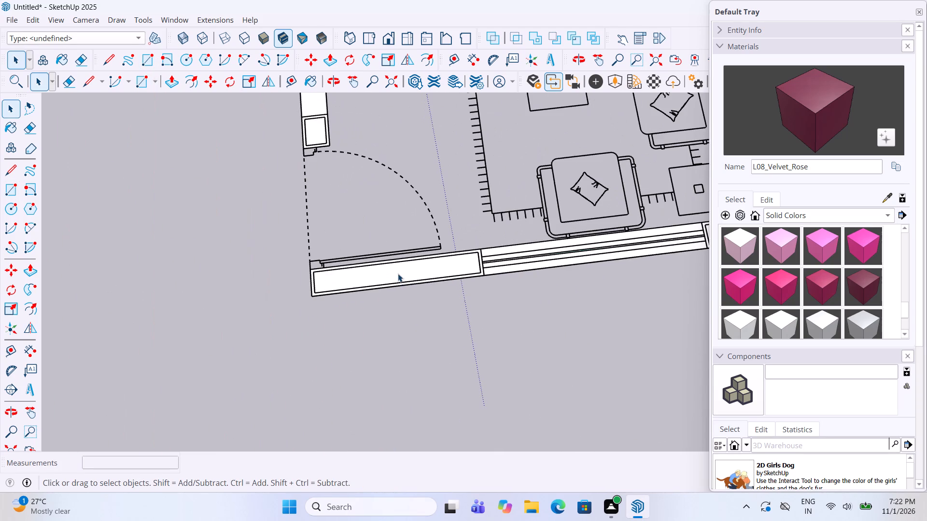
{"action": "left_click", "coordinate": [398, 274]}
{"action": "right_click", "coordinate": [398, 274]}
{"action": "left_click", "coordinate": [467, 360]}
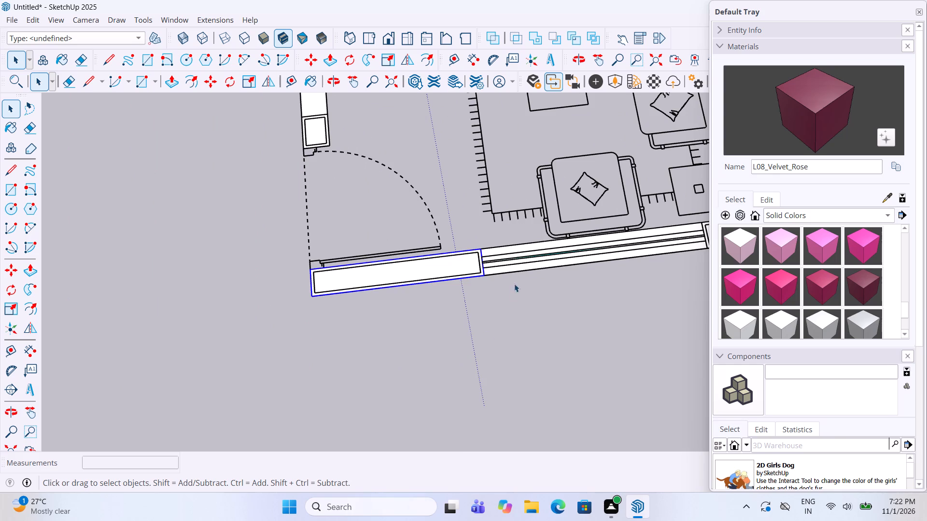
{"action": "left_click", "coordinate": [519, 266]}
{"action": "right_click", "coordinate": [519, 266]}
{"action": "left_click", "coordinate": [566, 349]}
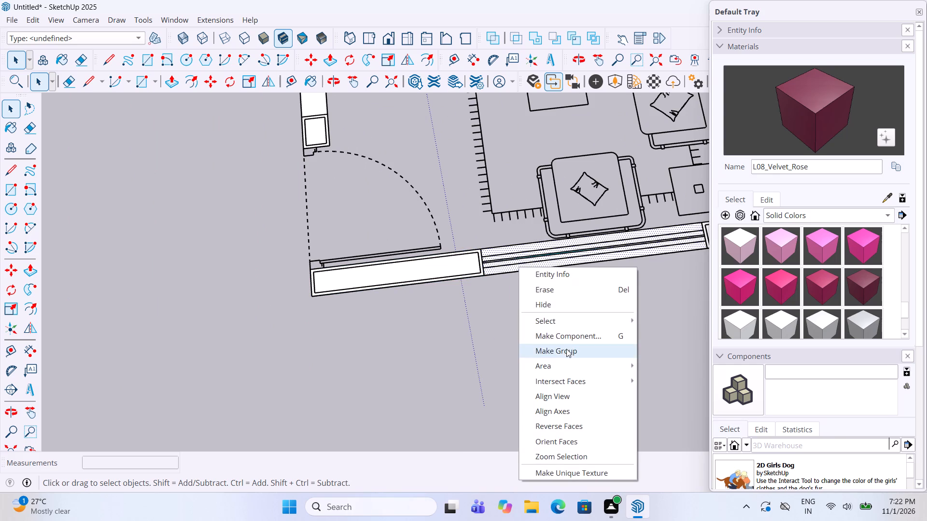
Make separate groups of the outer wall between the sitting room and bedroom windows and of the bedroom window.
{"action": "scroll", "coordinate": [226, 318], "scroll_direction": "down", "scroll_amount": 13}
{"action": "scroll", "coordinate": [439, 301], "scroll_direction": "up", "scroll_amount": 10}
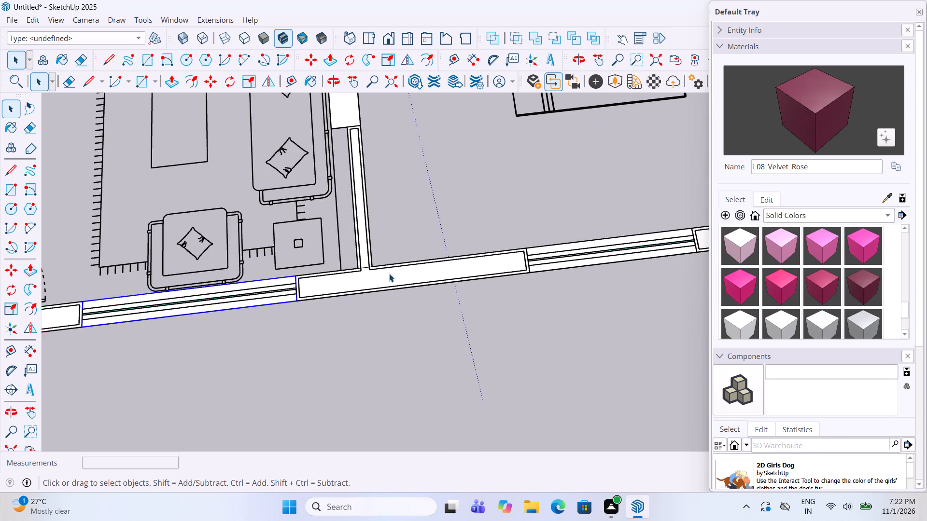
{"action": "left_click", "coordinate": [389, 274]}
{"action": "right_click", "coordinate": [389, 274]}
{"action": "left_click", "coordinate": [475, 359]}
{"action": "scroll", "coordinate": [327, 342], "scroll_direction": "down", "scroll_amount": 5}
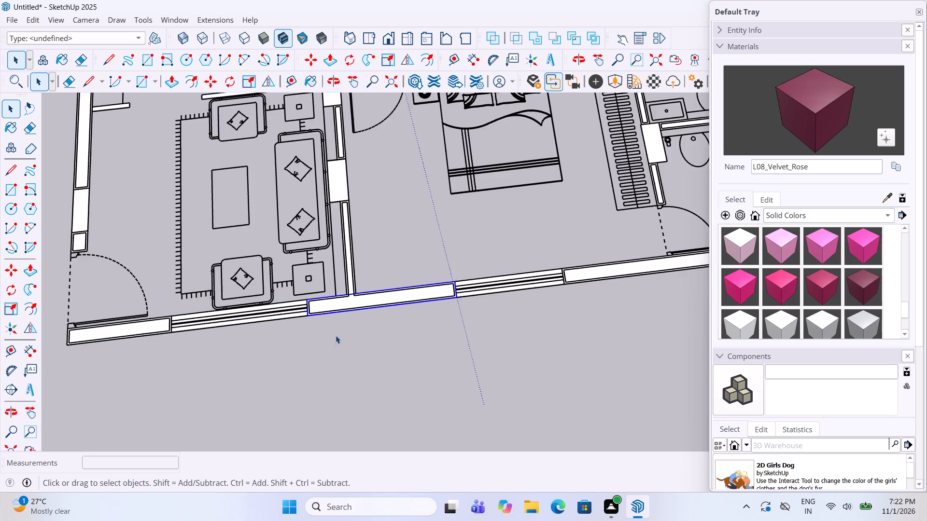
{"action": "scroll", "coordinate": [548, 283], "scroll_direction": "up", "scroll_amount": 6}
{"action": "left_click", "coordinate": [530, 277]}
{"action": "left_click", "coordinate": [522, 265]}
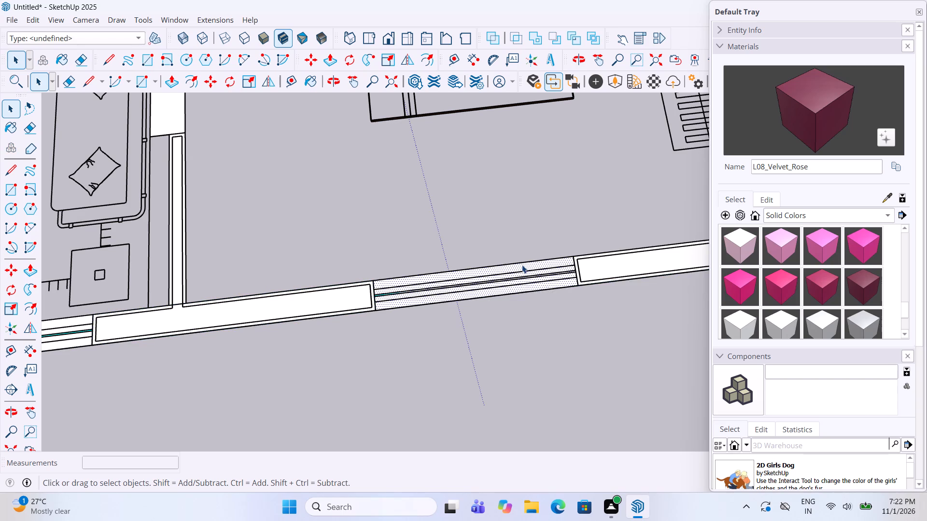
{"action": "right_click", "coordinate": [522, 265]}
{"action": "left_click", "coordinate": [581, 349]}
Group the outer wall running from the bedroom window past the bathroom to the building corner.
{"action": "scroll", "coordinate": [240, 342], "scroll_direction": "down", "scroll_amount": 6}
{"action": "scroll", "coordinate": [444, 299], "scroll_direction": "up", "scroll_amount": 5}
{"action": "left_click", "coordinate": [471, 295]}
{"action": "right_click", "coordinate": [471, 295]}
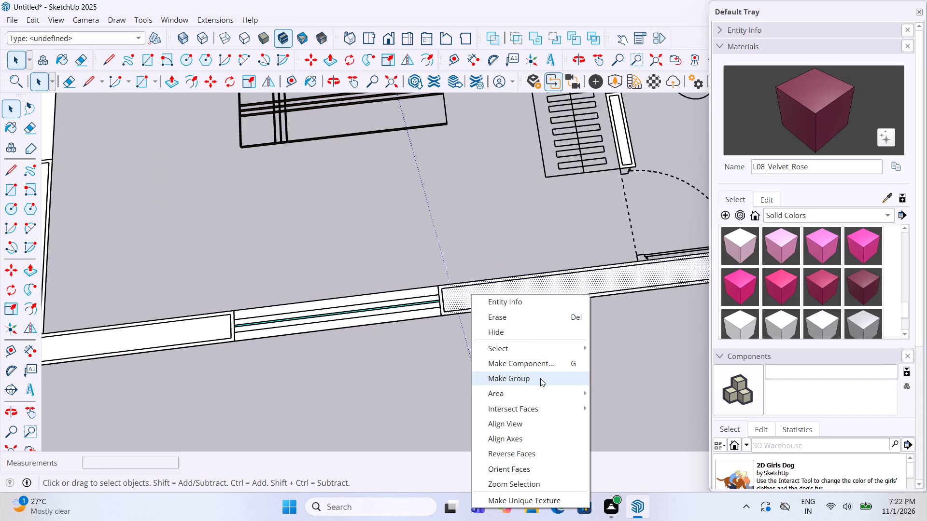
{"action": "left_click", "coordinate": [540, 378]}
Group the outer side wall running alongside the two bathrooms.
{"action": "scroll", "coordinate": [492, 309], "scroll_direction": "down", "scroll_amount": 15}
{"action": "scroll", "coordinate": [597, 242], "scroll_direction": "up", "scroll_amount": 10}
{"action": "left_click", "coordinate": [574, 274]}
{"action": "right_click", "coordinate": [574, 274]}
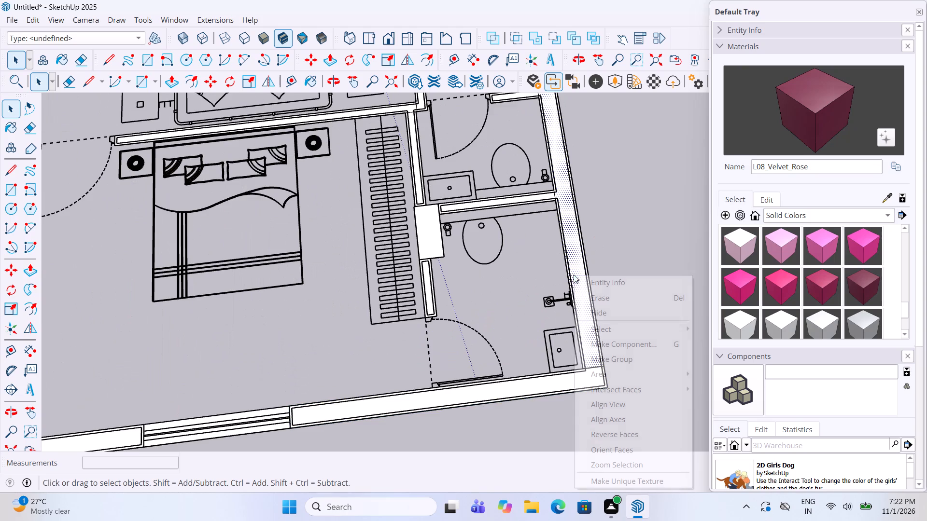
{"action": "left_click", "coordinate": [605, 359]}
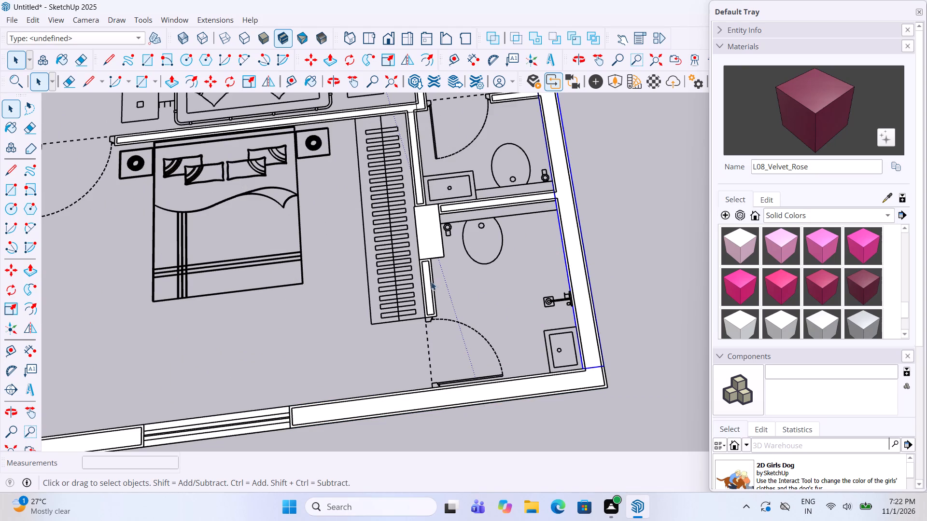
Group the short wall between the bedroom wardrobe and the lower bathroom, next to the bathroom door.
{"action": "left_click", "coordinate": [427, 281]}
{"action": "right_click", "coordinate": [427, 281]}
{"action": "left_click", "coordinate": [483, 367]}
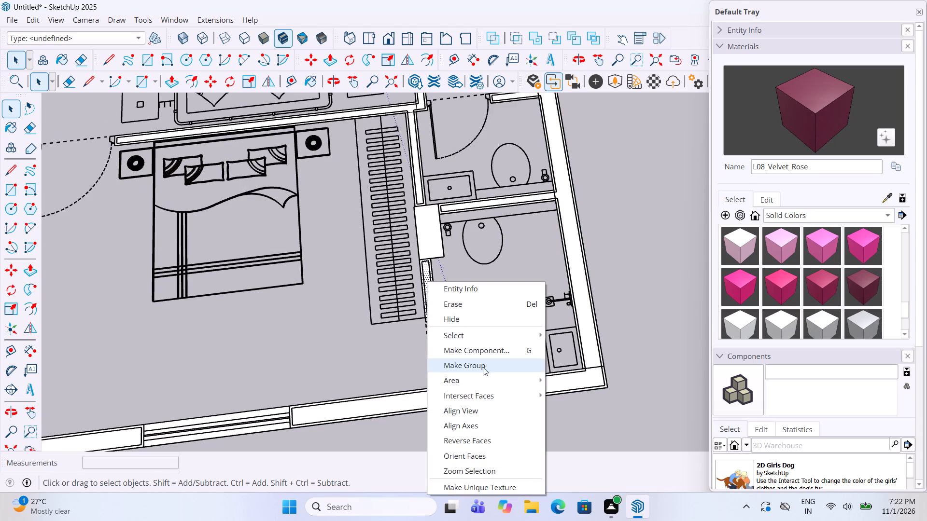
Make separate groups of the column beside the bedroom wardrobe and of the partition wall between the two bathrooms.
{"action": "left_click", "coordinate": [427, 234]}
{"action": "right_click", "coordinate": [427, 234]}
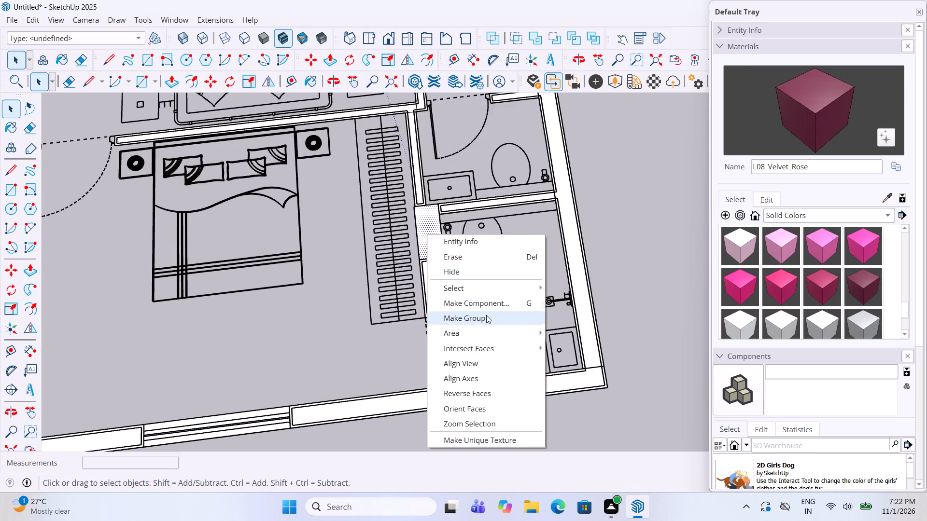
{"action": "left_click", "coordinate": [487, 315]}
{"action": "scroll", "coordinate": [452, 184], "scroll_direction": "up", "scroll_amount": 6}
{"action": "left_click", "coordinate": [464, 223]}
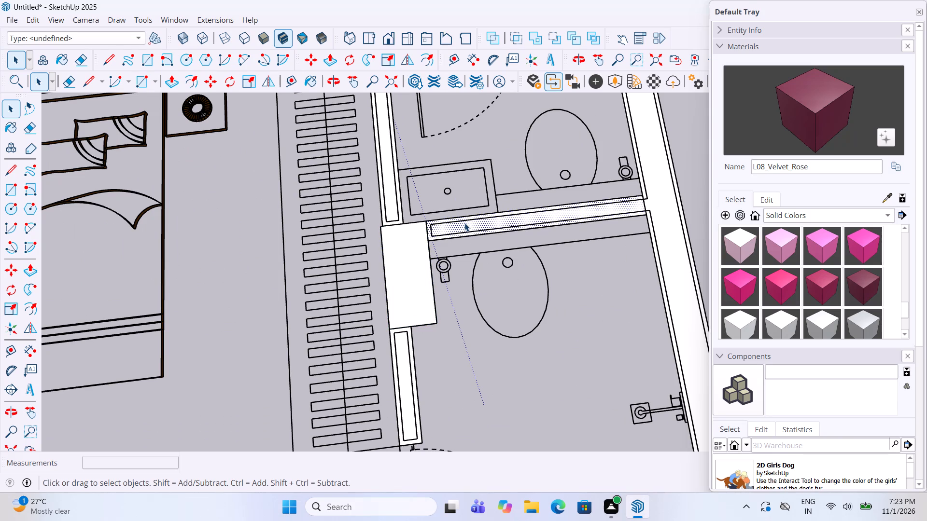
{"action": "right_click", "coordinate": [464, 223]}
{"action": "left_click", "coordinate": [505, 303]}
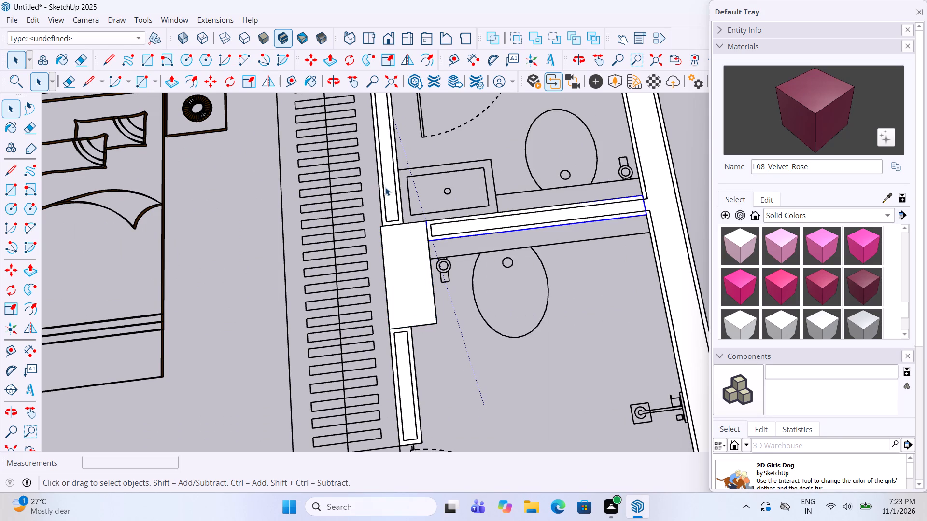
Make separate groups of the wall between the wardrobe and upper bathroom and of the short wall beside the upper bathroom's door.
{"action": "left_click", "coordinate": [387, 190]}
{"action": "right_click", "coordinate": [387, 190]}
{"action": "left_click", "coordinate": [451, 274]}
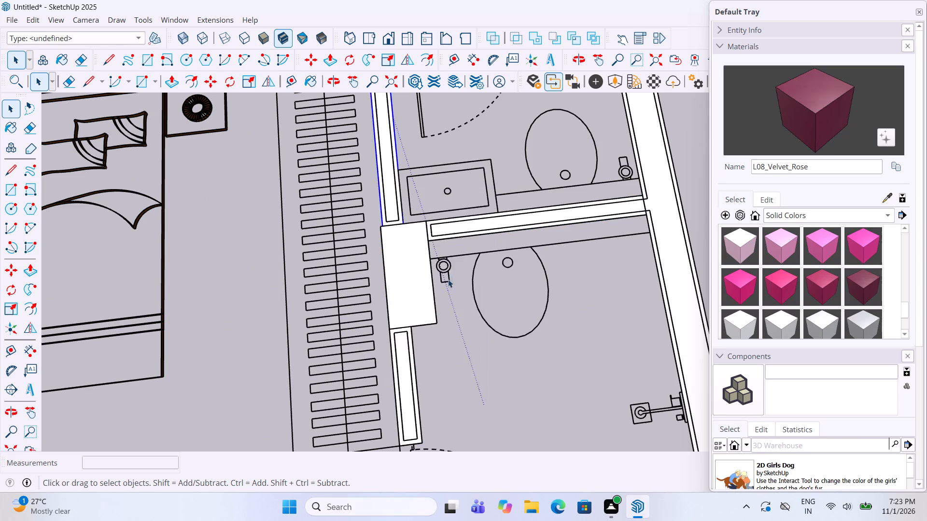
{"action": "scroll", "coordinate": [448, 291], "scroll_direction": "down", "scroll_amount": 12}
{"action": "scroll", "coordinate": [473, 189], "scroll_direction": "up", "scroll_amount": 11}
{"action": "left_click", "coordinate": [488, 217]}
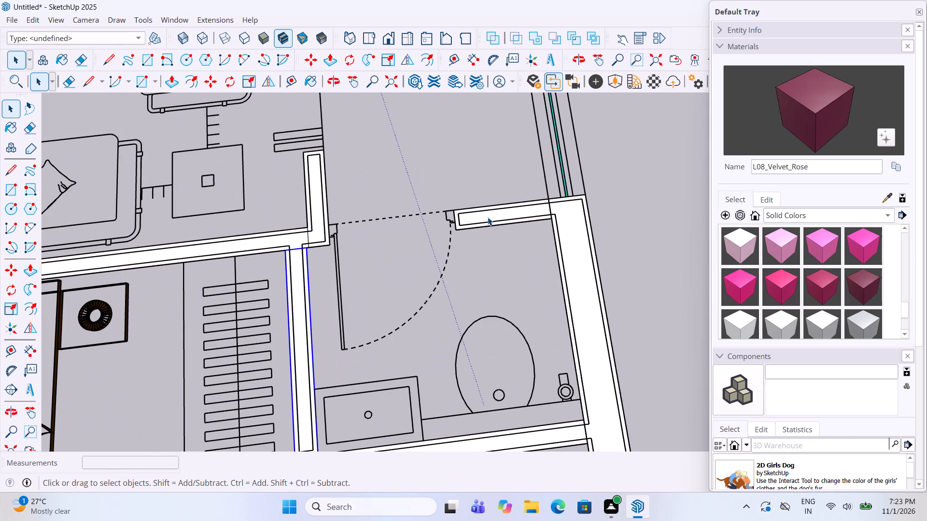
{"action": "right_click", "coordinate": [488, 217]}
{"action": "left_click", "coordinate": [538, 298]}
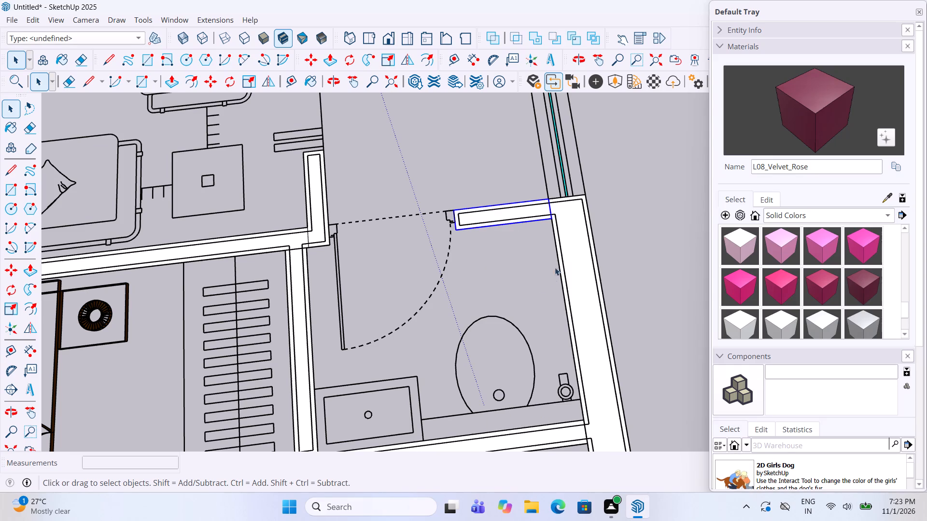
{"action": "left_click", "coordinate": [569, 247]}
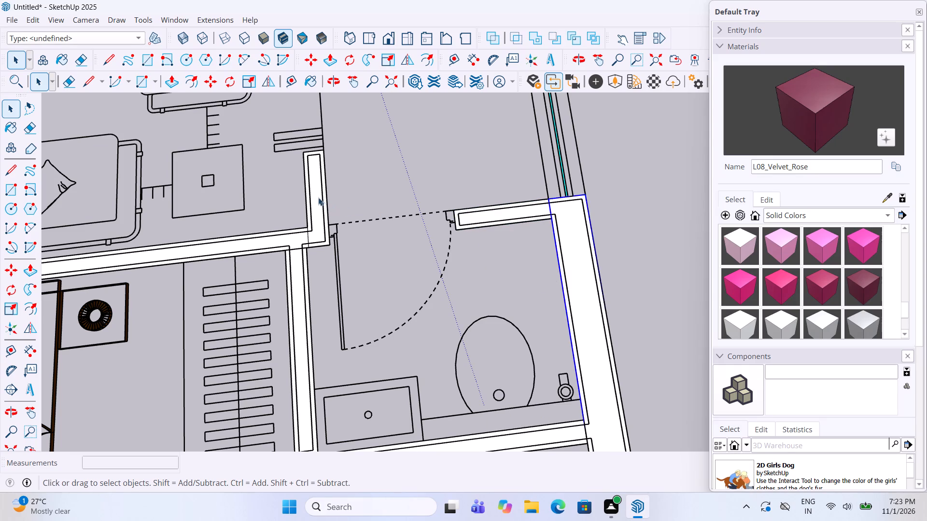
Make separate groups of the short wall stub opposite the upper bathroom's door and of the long wall behind the bedroom's bed.
{"action": "left_click", "coordinate": [317, 196]}
{"action": "right_click", "coordinate": [317, 196]}
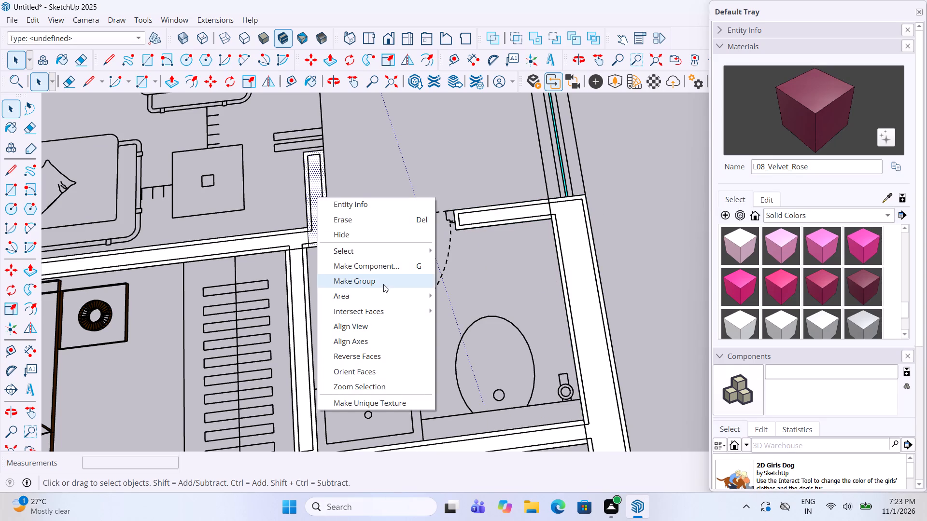
{"action": "left_click", "coordinate": [383, 284]}
{"action": "left_click", "coordinate": [294, 234]}
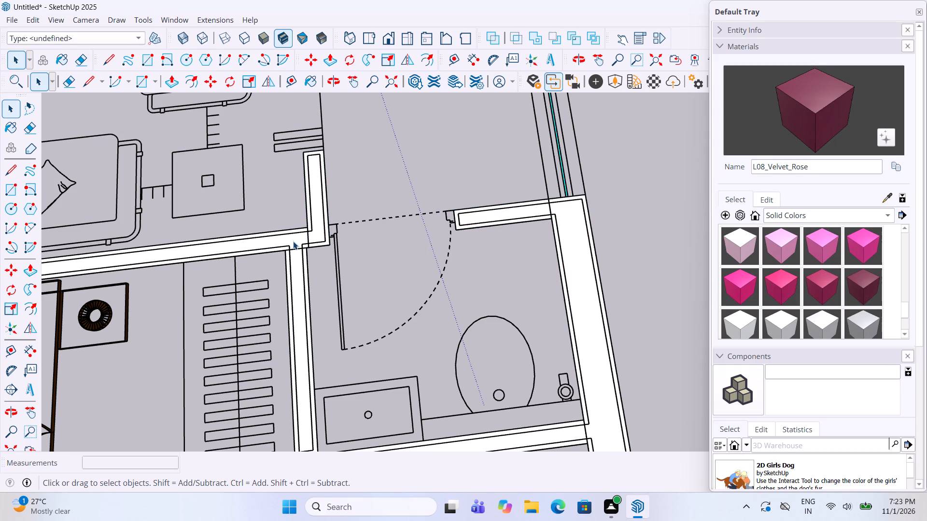
{"action": "left_click", "coordinate": [293, 241]}
{"action": "right_click", "coordinate": [293, 241]}
{"action": "left_click", "coordinate": [358, 324]}
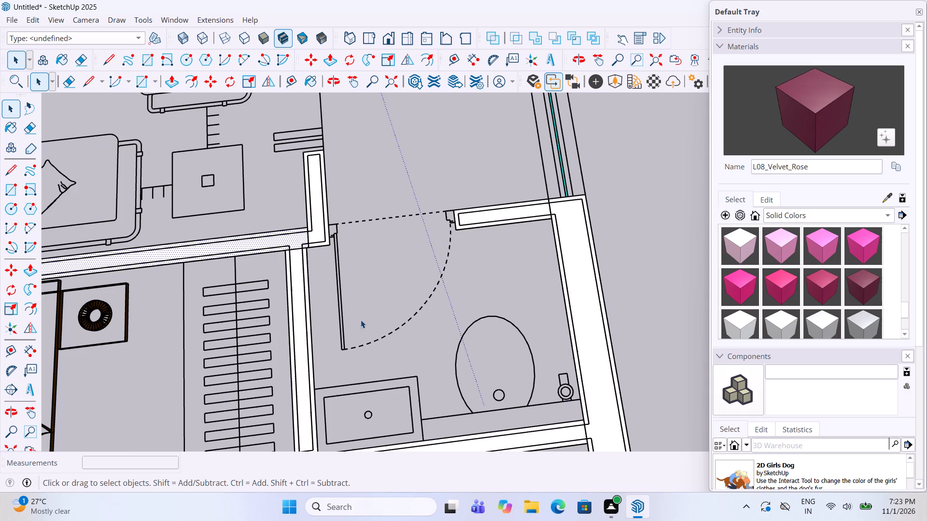
Group the column next to the bedroom door, at the corner of the sitting room.
{"action": "scroll", "coordinate": [506, 238], "scroll_direction": "down", "scroll_amount": 12}
{"action": "scroll", "coordinate": [256, 238], "scroll_direction": "up", "scroll_amount": 4}
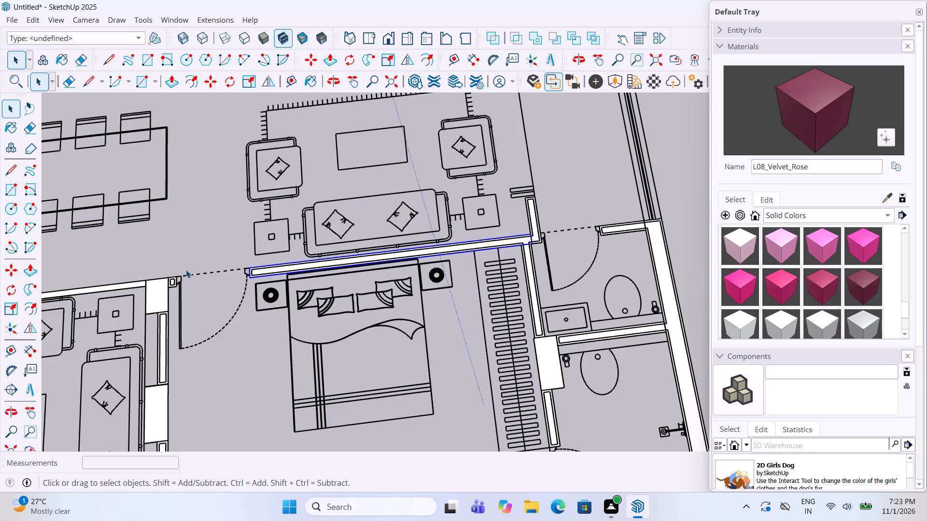
{"action": "scroll", "coordinate": [186, 270], "scroll_direction": "up", "scroll_amount": 5}
{"action": "left_click", "coordinate": [141, 302]}
{"action": "right_click", "coordinate": [141, 302]}
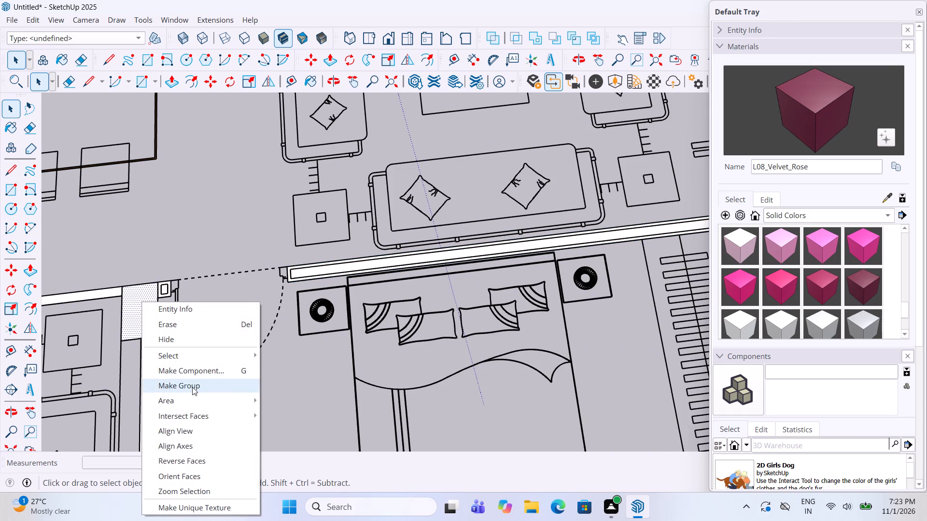
{"action": "left_click", "coordinate": [192, 387]}
Make separate groups of the first wall segment between sitting room and bedroom and of the column midway along that partition.
{"action": "scroll", "coordinate": [429, 132], "scroll_direction": "down", "scroll_amount": 10}
{"action": "scroll", "coordinate": [308, 233], "scroll_direction": "up", "scroll_amount": 10}
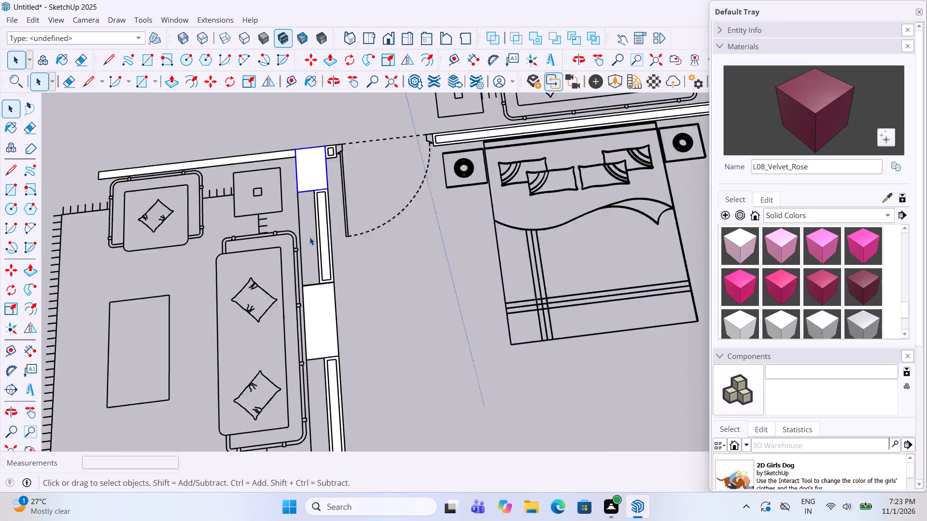
{"action": "scroll", "coordinate": [309, 237], "scroll_direction": "up", "scroll_amount": 1}
{"action": "left_click", "coordinate": [329, 234]}
{"action": "right_click", "coordinate": [329, 234]}
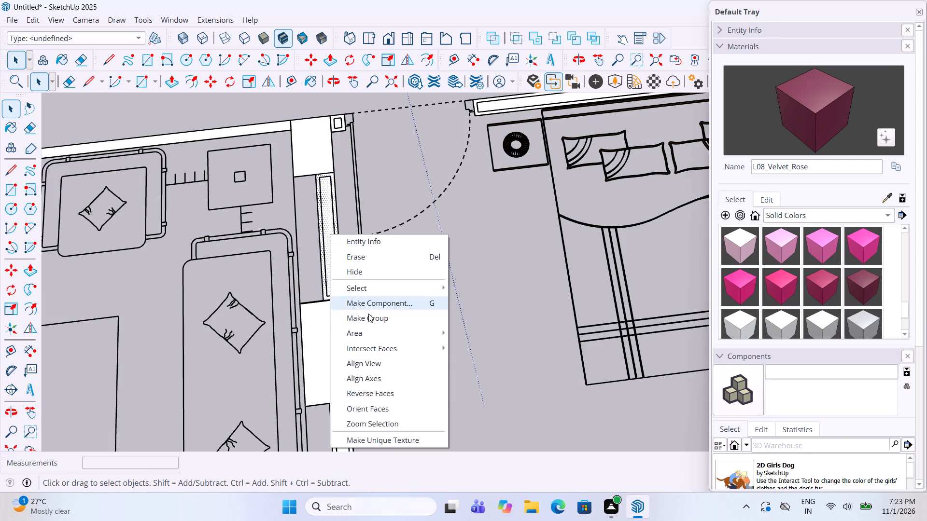
{"action": "left_click", "coordinate": [373, 318]}
{"action": "left_click", "coordinate": [333, 370]}
{"action": "right_click", "coordinate": [333, 370]}
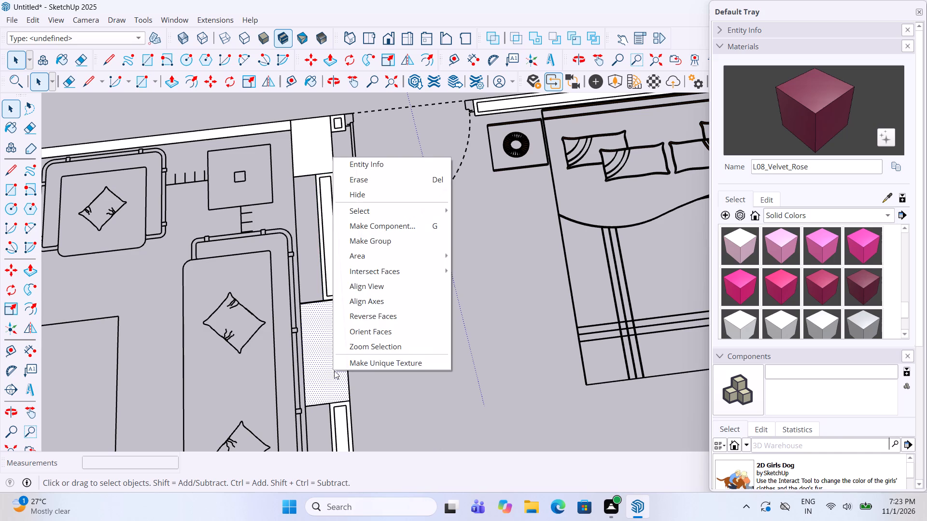
{"action": "left_click", "coordinate": [385, 243]}
Group the partition wall running from the midway column to the outer wall between the sitting room and bedroom.
{"action": "scroll", "coordinate": [392, 160], "scroll_direction": "down", "scroll_amount": 6}
{"action": "scroll", "coordinate": [372, 304], "scroll_direction": "up", "scroll_amount": 5}
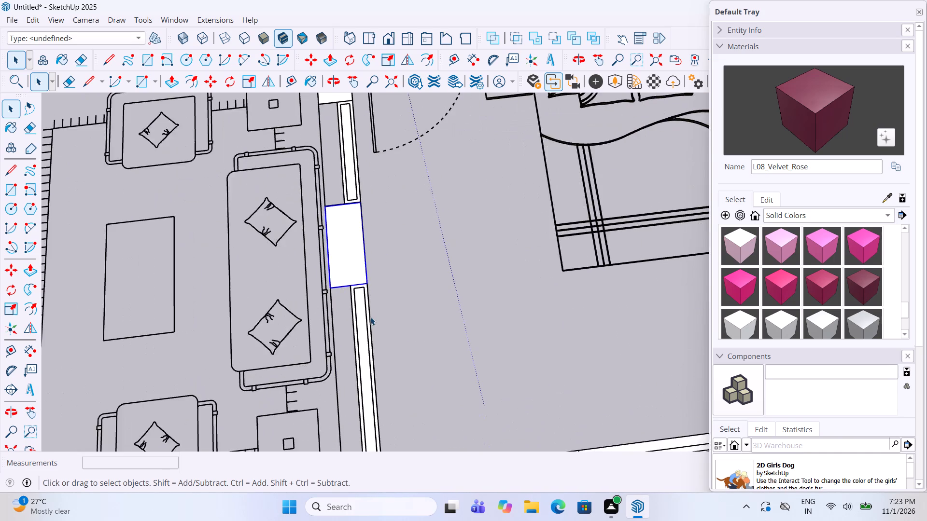
{"action": "left_click", "coordinate": [358, 337]}
{"action": "right_click", "coordinate": [358, 337]}
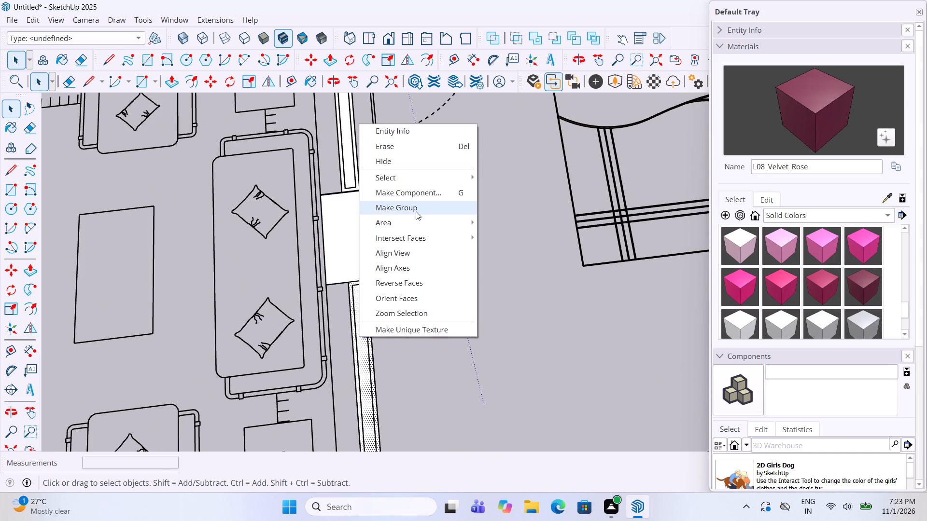
{"action": "left_click", "coordinate": [416, 211]}
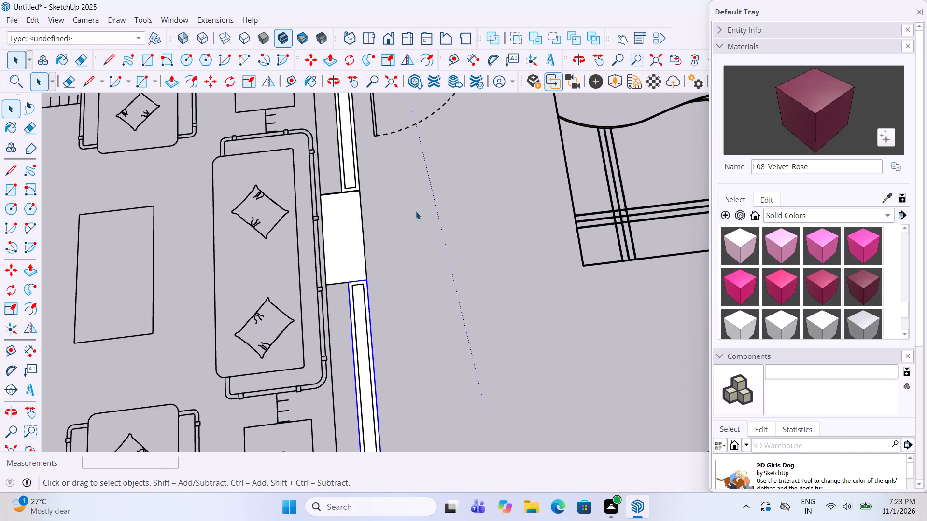
{"action": "scroll", "coordinate": [506, 151], "scroll_direction": "down", "scroll_amount": 8}
{"action": "scroll", "coordinate": [366, 315], "scroll_direction": "up", "scroll_amount": 6}
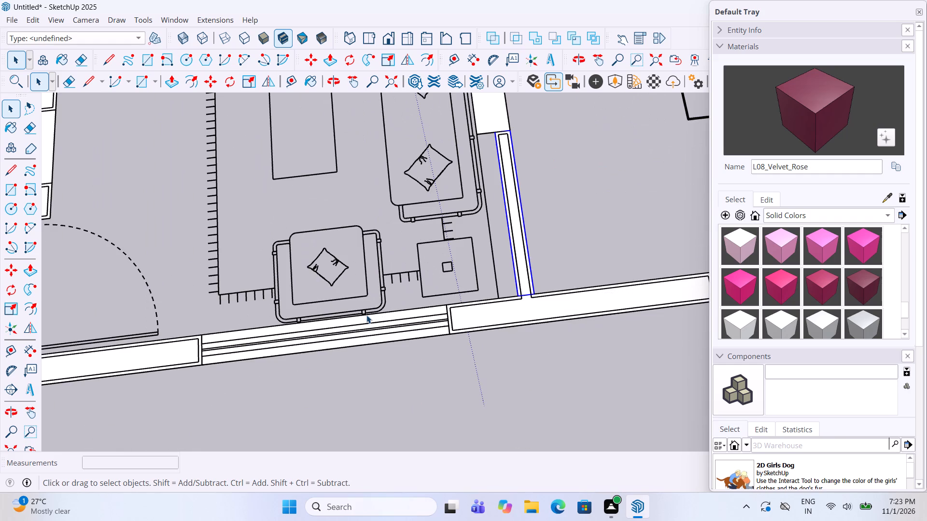
{"action": "left_click", "coordinate": [374, 316]}
{"action": "left_click", "coordinate": [497, 316]}
Make separate groups of the small wall piece beside the entrance door and of the column adjoining it.
{"action": "scroll", "coordinate": [466, 390], "scroll_direction": "down", "scroll_amount": 11}
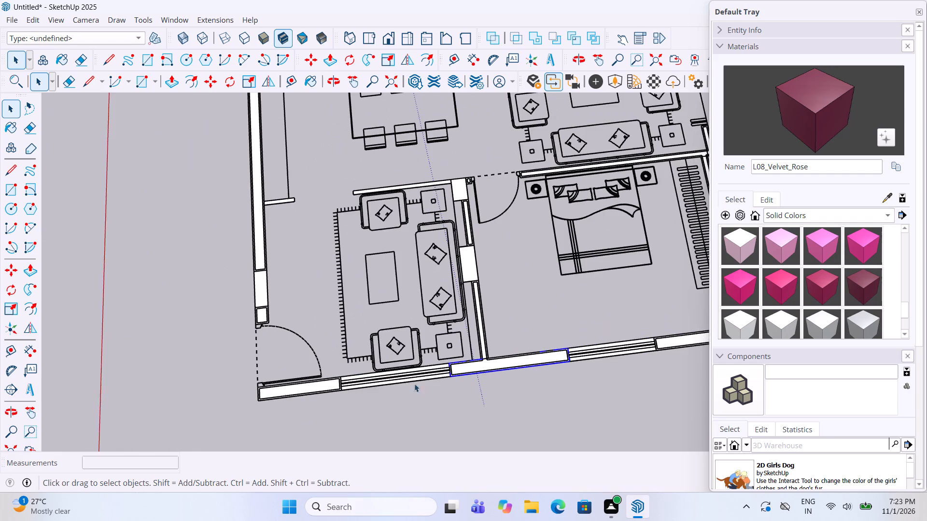
{"action": "scroll", "coordinate": [225, 285], "scroll_direction": "up", "scroll_amount": 5}
{"action": "left_click", "coordinate": [292, 281]}
{"action": "scroll", "coordinate": [281, 302], "scroll_direction": "up", "scroll_amount": 4}
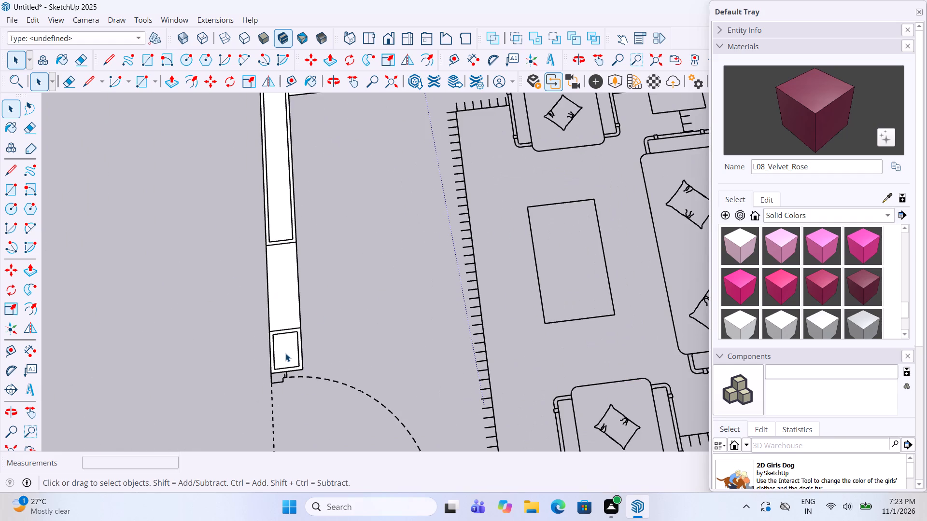
{"action": "left_click", "coordinate": [285, 353]}
{"action": "right_click", "coordinate": [285, 353]}
{"action": "left_click", "coordinate": [337, 222]}
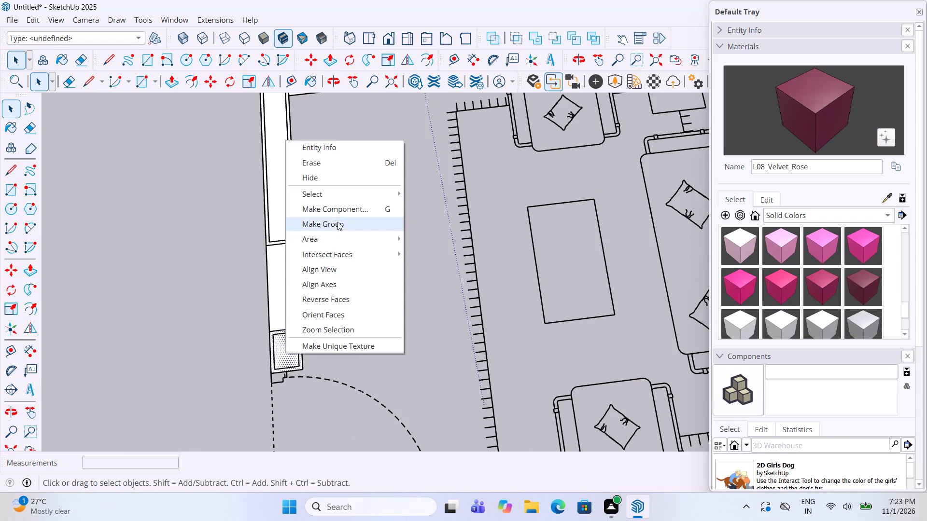
{"action": "left_click", "coordinate": [277, 291]}
{"action": "right_click", "coordinate": [277, 291]}
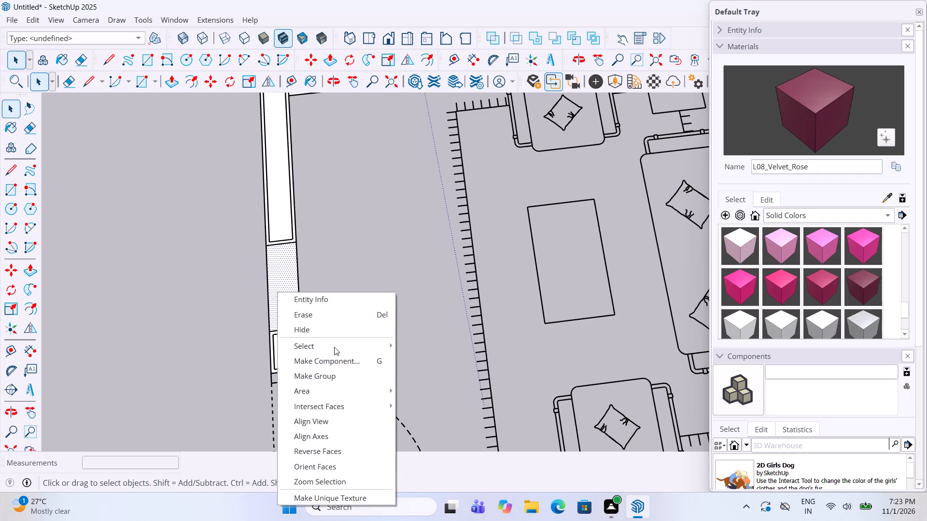
{"action": "left_click", "coordinate": [346, 378]}
Group the long outer side wall running from the entrance column towards the kitchen.
{"action": "left_click", "coordinate": [283, 212]}
{"action": "right_click", "coordinate": [283, 212]}
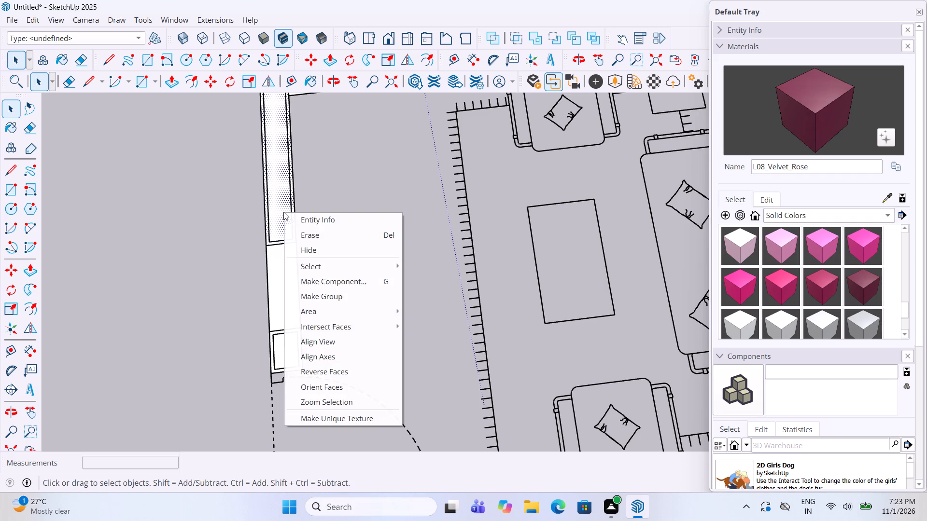
{"action": "left_click", "coordinate": [351, 296]}
Make separate groups of the short stub wall off the outer side wall and of the wall between sitting and dining areas.
{"action": "scroll", "coordinate": [366, 356], "scroll_direction": "down", "scroll_amount": 8}
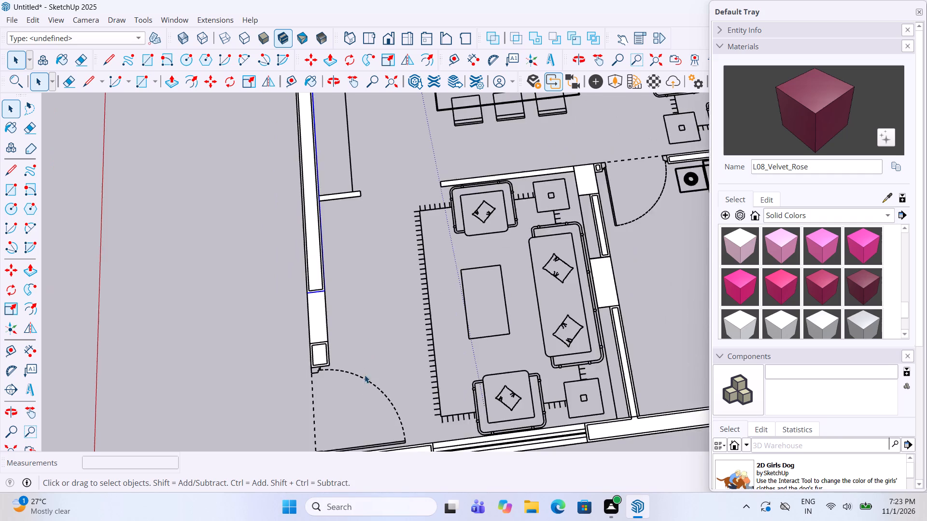
{"action": "scroll", "coordinate": [365, 375], "scroll_direction": "down", "scroll_amount": 5}
{"action": "scroll", "coordinate": [362, 300], "scroll_direction": "up", "scroll_amount": 5}
{"action": "scroll", "coordinate": [347, 260], "scroll_direction": "up", "scroll_amount": 7}
{"action": "left_click", "coordinate": [344, 265]}
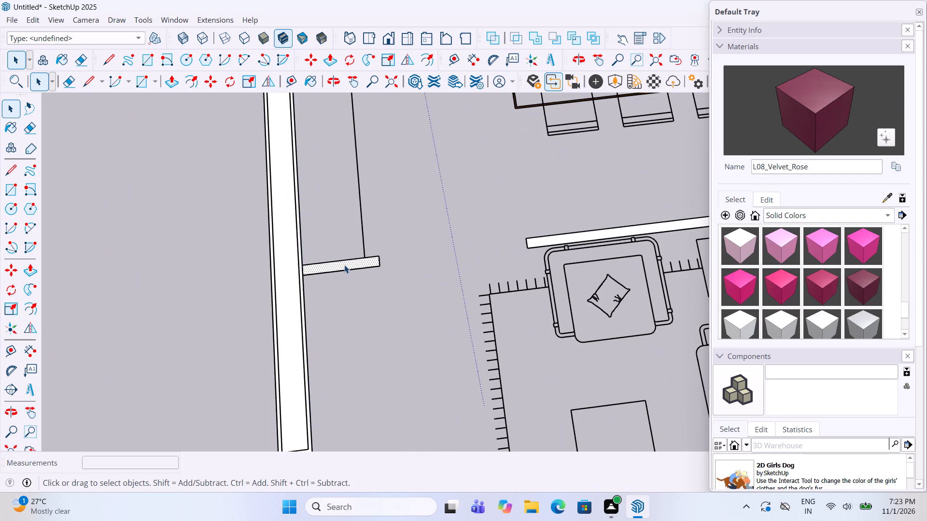
{"action": "right_click", "coordinate": [344, 265]}
{"action": "left_click", "coordinate": [376, 351]}
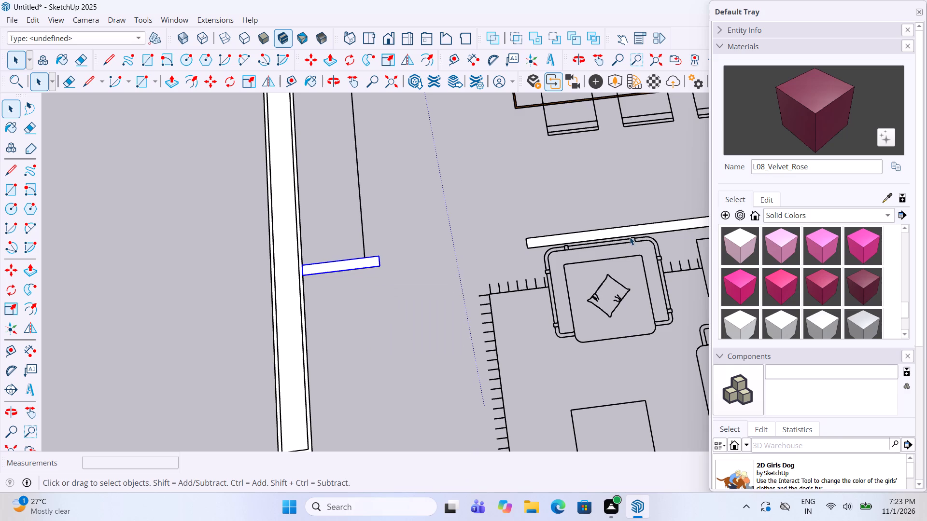
{"action": "left_click", "coordinate": [626, 229]}
{"action": "right_click", "coordinate": [626, 229]}
{"action": "left_click", "coordinate": [676, 310]}
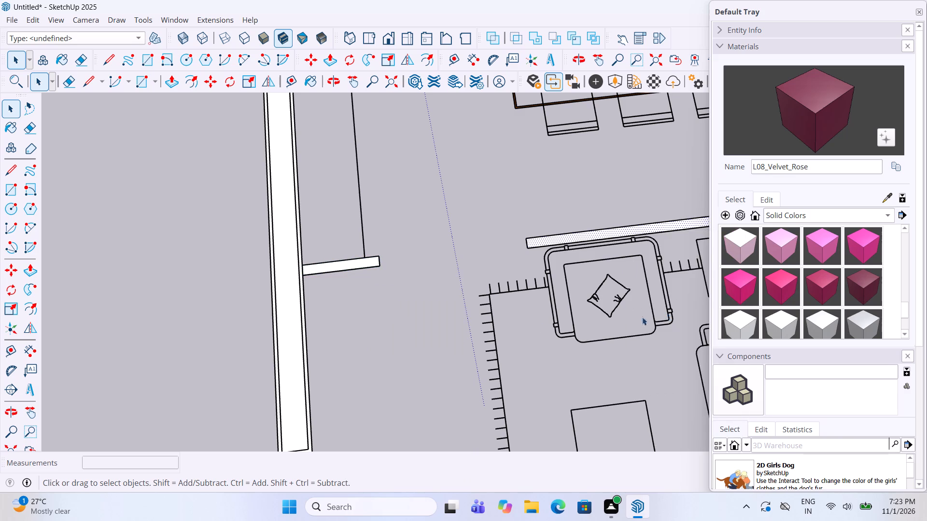
Make separate groups of the outer wall beside the kitchen sink and of the short wall between the kitchen and dining area.
{"action": "scroll", "coordinate": [464, 335], "scroll_direction": "down", "scroll_amount": 12}
{"action": "scroll", "coordinate": [396, 146], "scroll_direction": "up", "scroll_amount": 5}
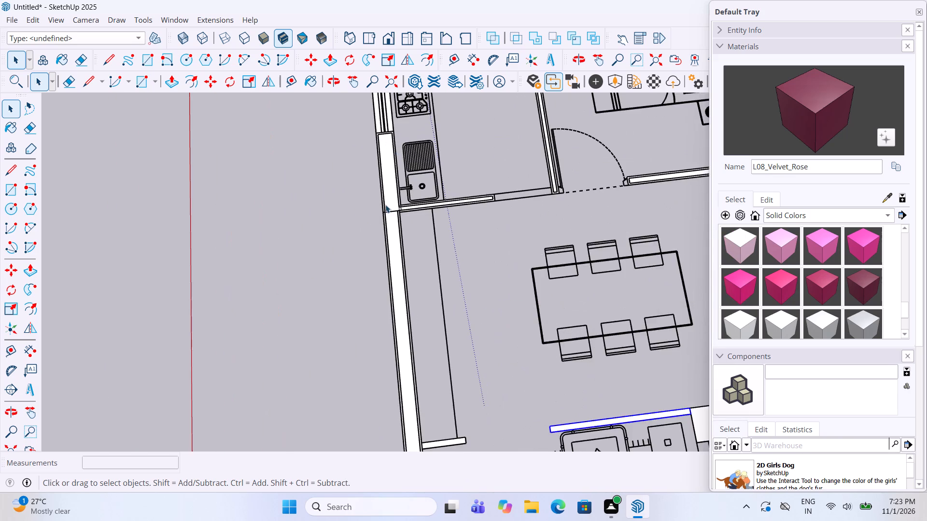
{"action": "scroll", "coordinate": [385, 205], "scroll_direction": "up", "scroll_amount": 5}
{"action": "left_click", "coordinate": [393, 243]}
{"action": "scroll", "coordinate": [393, 160], "scroll_direction": "up", "scroll_amount": 4}
{"action": "left_click", "coordinate": [393, 160]}
{"action": "right_click", "coordinate": [393, 160]}
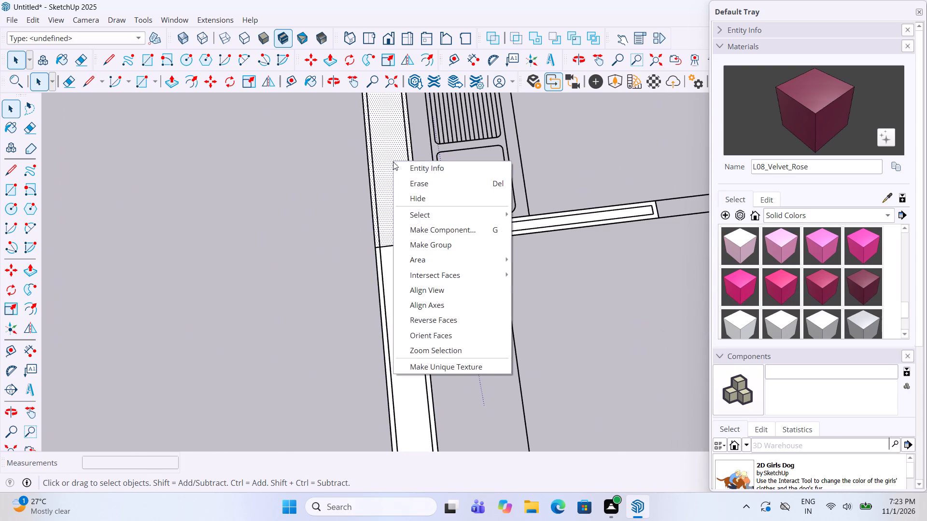
{"action": "left_click", "coordinate": [439, 244]}
{"action": "left_click", "coordinate": [512, 225]}
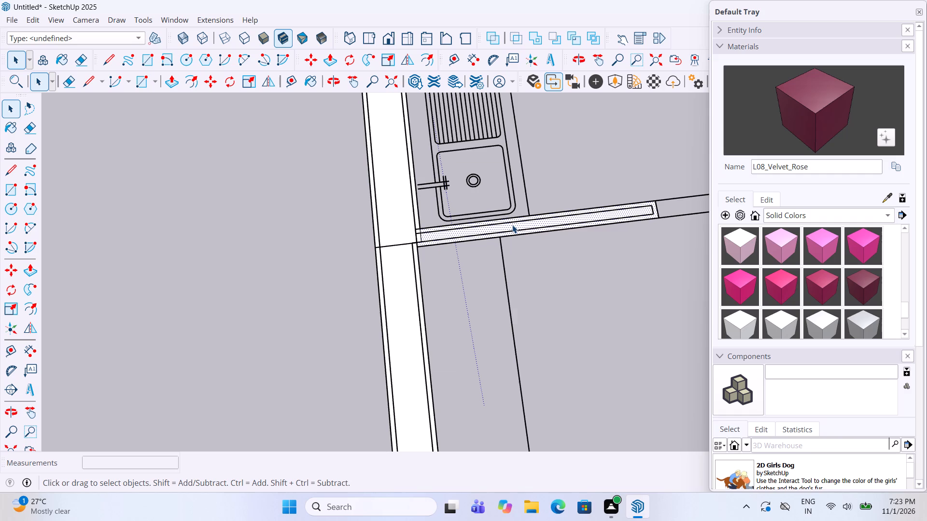
{"action": "right_click", "coordinate": [512, 225]}
{"action": "left_click", "coordinate": [556, 305]}
Group the kitchen window in the outer side wall next to the hob.
{"action": "scroll", "coordinate": [435, 344], "scroll_direction": "down", "scroll_amount": 13}
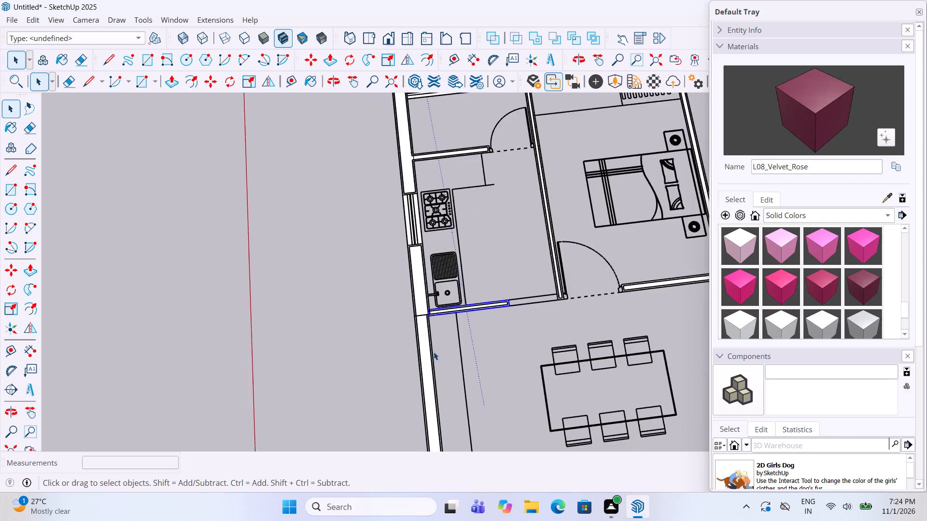
{"action": "scroll", "coordinate": [408, 193], "scroll_direction": "up", "scroll_amount": 6}
{"action": "scroll", "coordinate": [409, 247], "scroll_direction": "up", "scroll_amount": 6}
{"action": "left_click", "coordinate": [409, 247]}
{"action": "right_click", "coordinate": [409, 247]}
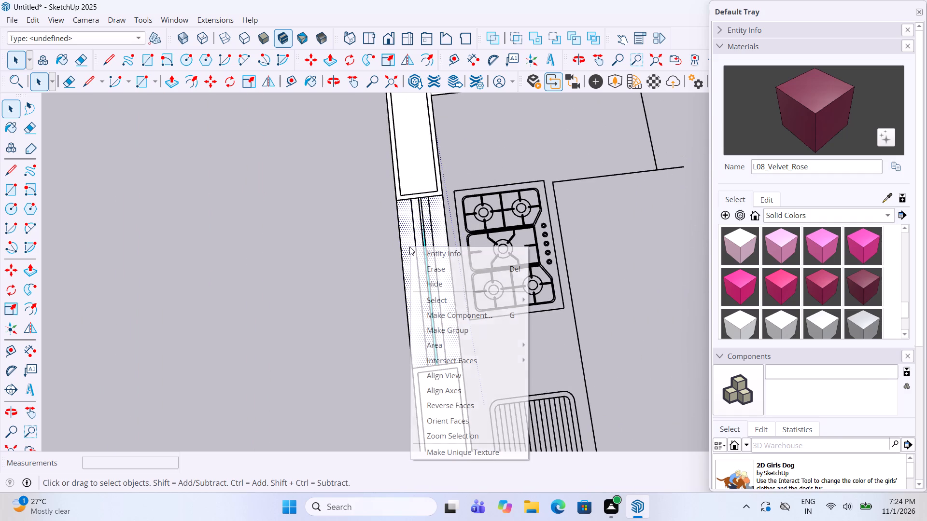
{"action": "left_click", "coordinate": [447, 329]}
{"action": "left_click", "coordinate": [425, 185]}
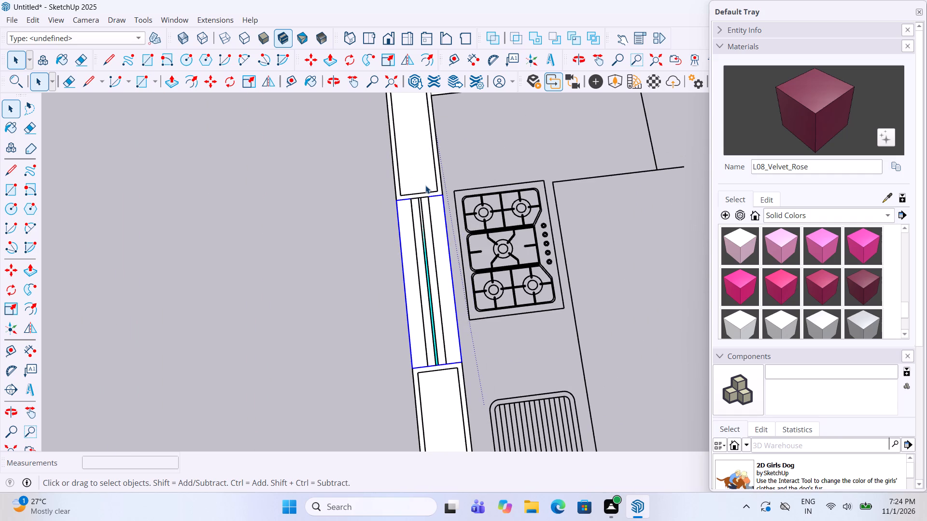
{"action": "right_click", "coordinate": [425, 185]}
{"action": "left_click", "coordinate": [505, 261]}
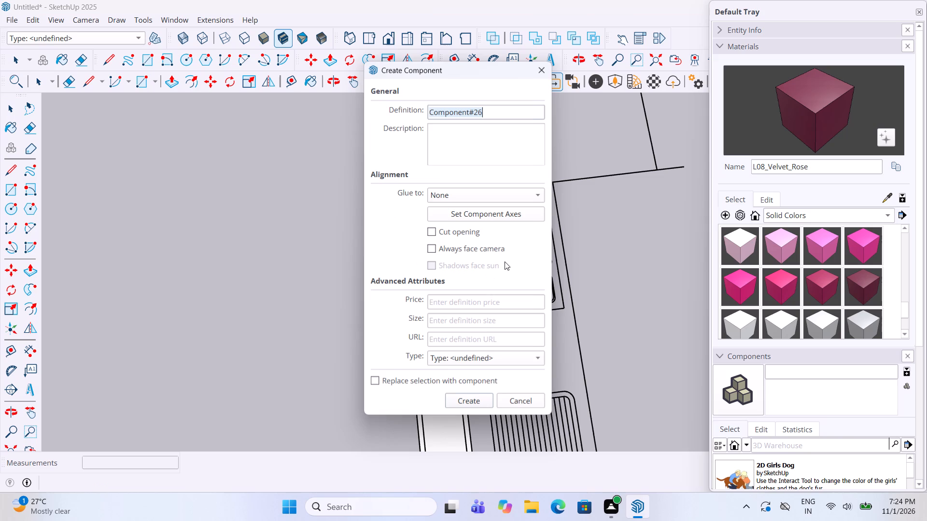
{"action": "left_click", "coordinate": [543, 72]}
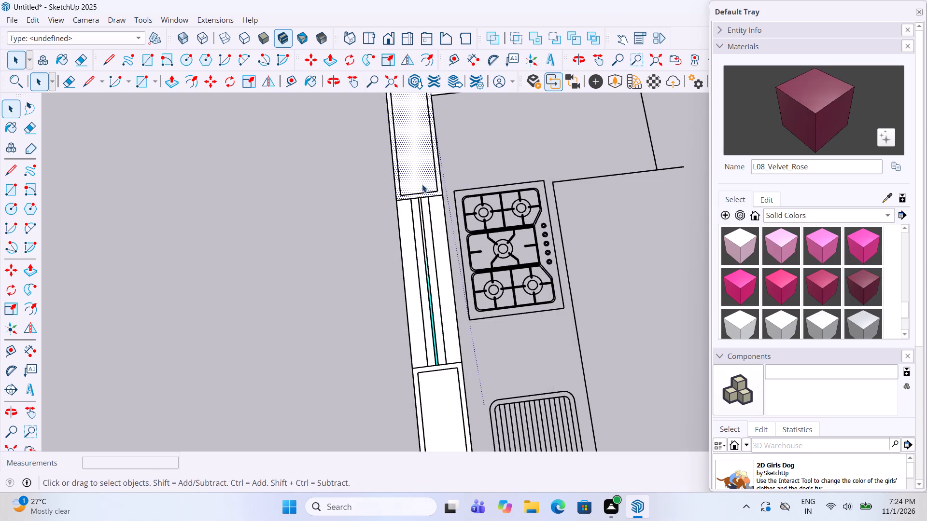
Make separate groups of the outer side wall from the hob window to the corner and of the adjoining outer wall's first window.
{"action": "right_click", "coordinate": [421, 164]}
{"action": "left_click", "coordinate": [481, 247]}
{"action": "scroll", "coordinate": [371, 280], "scroll_direction": "down", "scroll_amount": 6}
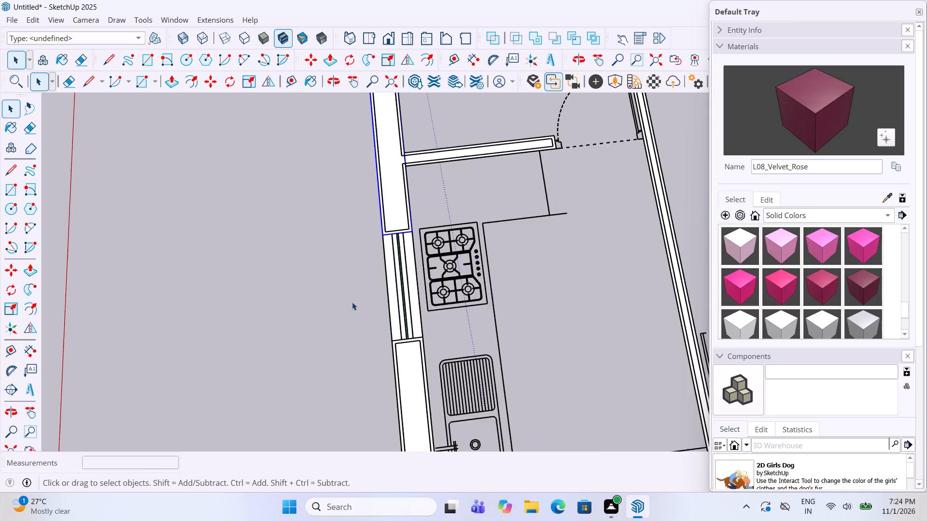
{"action": "scroll", "coordinate": [352, 316], "scroll_direction": "down", "scroll_amount": 7}
{"action": "scroll", "coordinate": [417, 226], "scroll_direction": "up", "scroll_amount": 5}
{"action": "scroll", "coordinate": [403, 143], "scroll_direction": "up", "scroll_amount": 6}
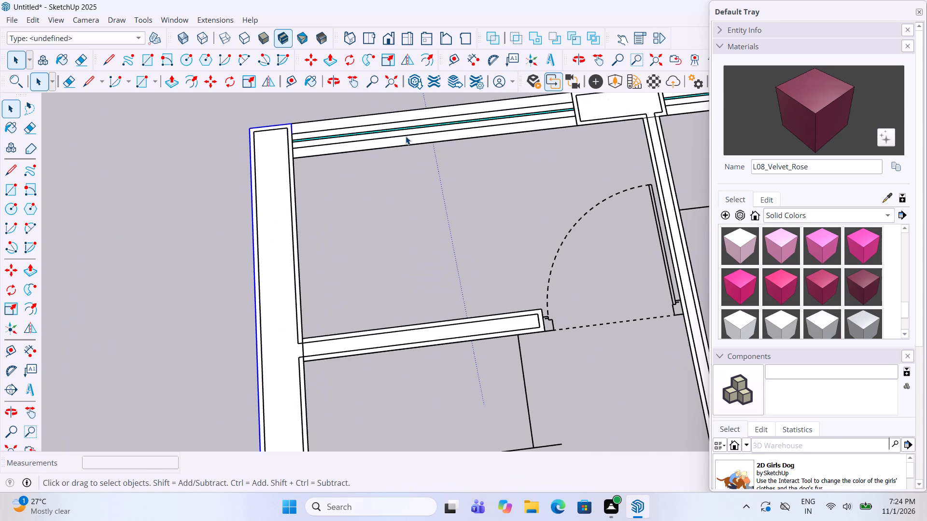
{"action": "left_click", "coordinate": [406, 136]}
{"action": "left_click", "coordinate": [409, 142]}
{"action": "right_click", "coordinate": [409, 142]}
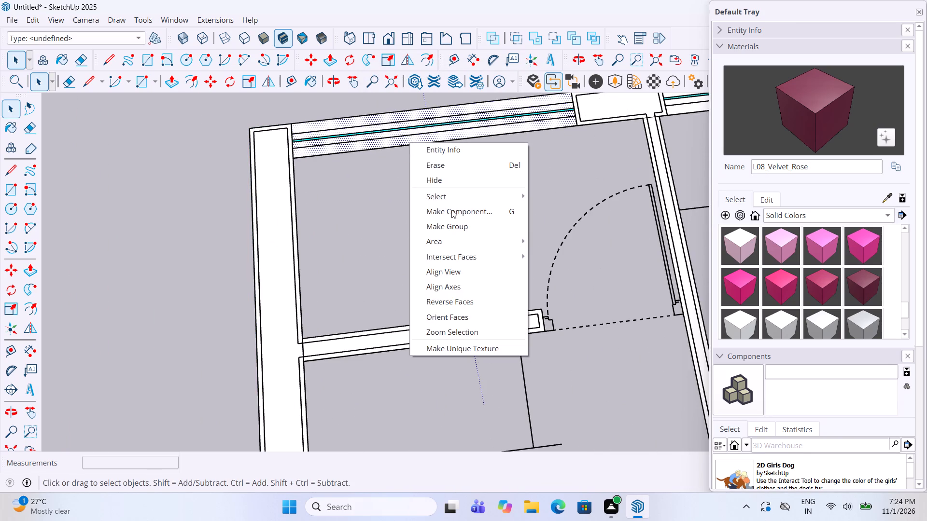
{"action": "left_click", "coordinate": [463, 232]}
Make separate groups of the partition between the kitchen and the corner room and of the short wall pier between the two windows.
{"action": "left_click", "coordinate": [428, 332]}
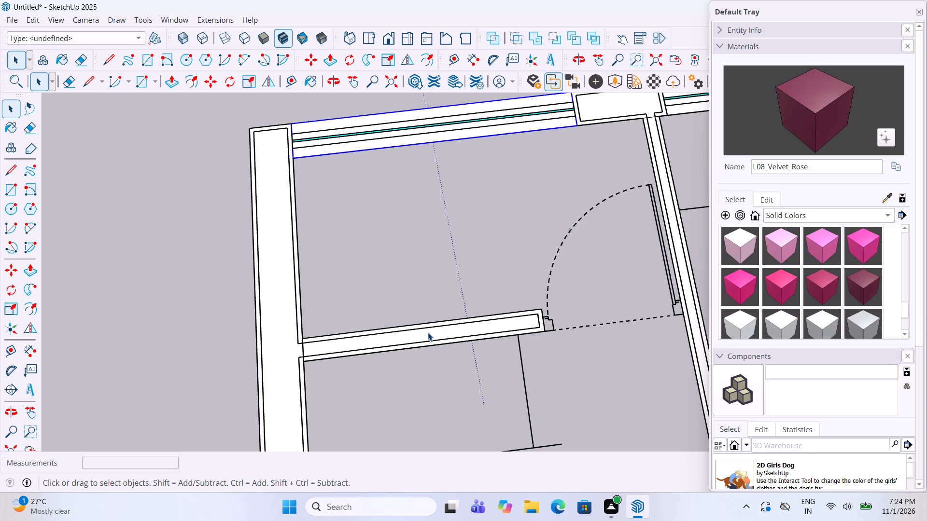
{"action": "right_click", "coordinate": [428, 332]}
{"action": "left_click", "coordinate": [482, 210]}
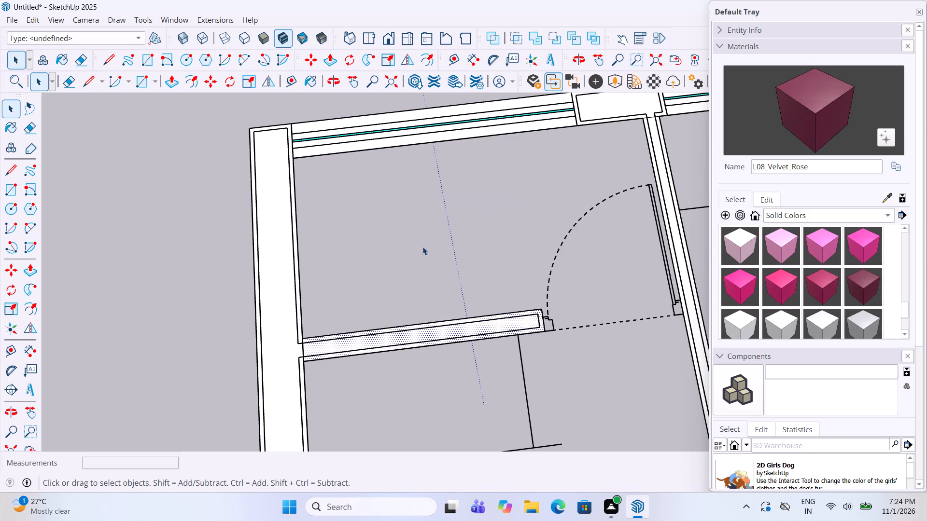
{"action": "scroll", "coordinate": [388, 285], "scroll_direction": "down", "scroll_amount": 11}
{"action": "scroll", "coordinate": [478, 233], "scroll_direction": "up", "scroll_amount": 10}
{"action": "left_click", "coordinate": [456, 213]}
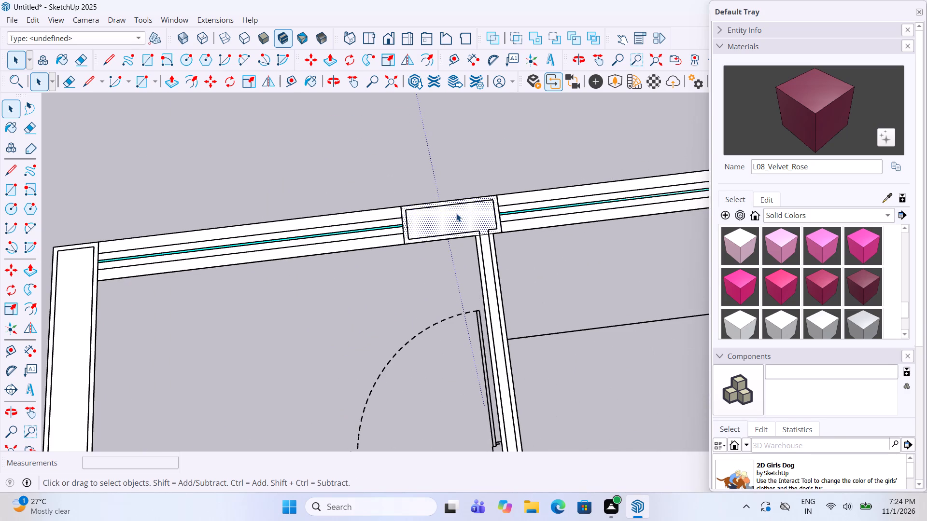
{"action": "right_click", "coordinate": [456, 213]}
{"action": "left_click", "coordinate": [510, 298]}
Make separate groups of the window on the pier's other side and of the long partition running from the pier past the door.
{"action": "left_click", "coordinate": [531, 221]}
{"action": "right_click", "coordinate": [531, 221]}
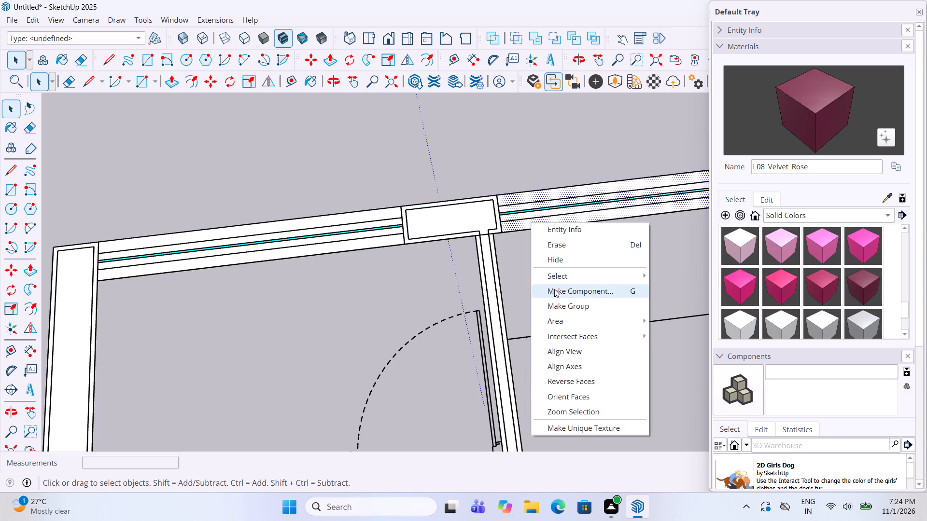
{"action": "left_click", "coordinate": [562, 305]}
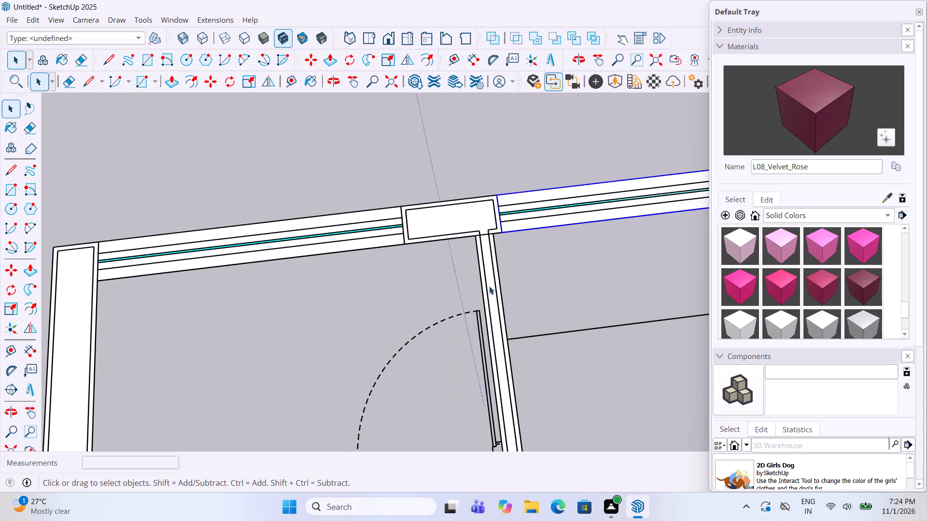
{"action": "left_click", "coordinate": [489, 286]}
{"action": "right_click", "coordinate": [489, 286]}
{"action": "left_click", "coordinate": [537, 376]}
Make separate groups of the outer wall piece behind the wardrobe and of the partition separating that room from the adjacent bedroom.
{"action": "scroll", "coordinate": [423, 336], "scroll_direction": "down", "scroll_amount": 2}
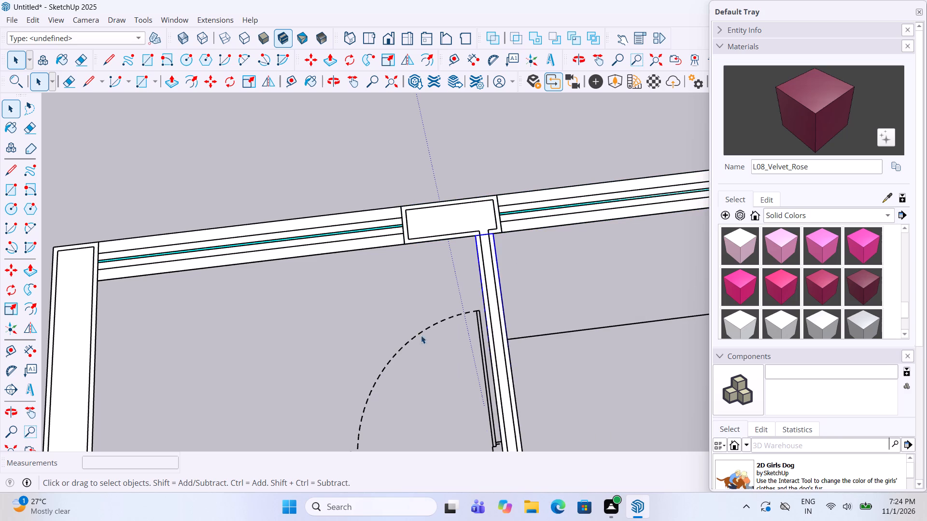
{"action": "scroll", "coordinate": [421, 335], "scroll_direction": "down", "scroll_amount": 11}
{"action": "scroll", "coordinate": [582, 288], "scroll_direction": "up", "scroll_amount": 11}
{"action": "left_click", "coordinate": [563, 270]}
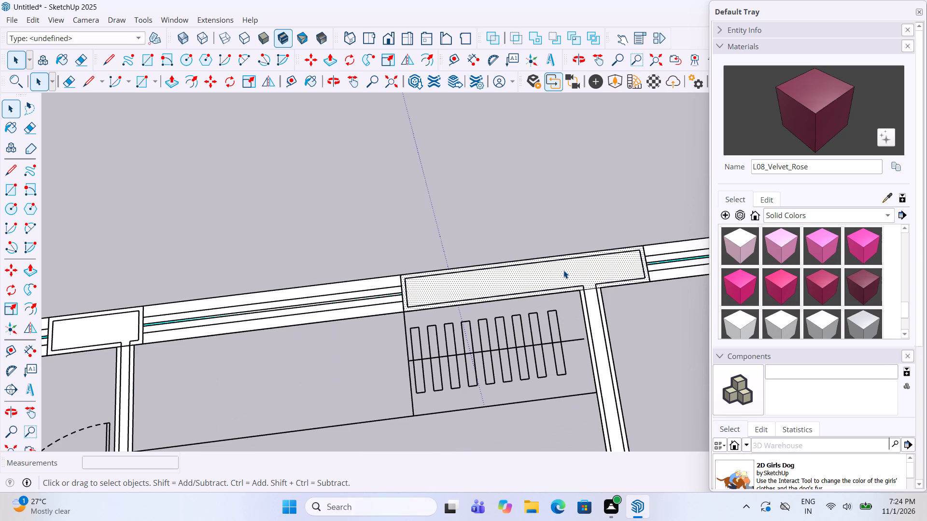
{"action": "right_click", "coordinate": [563, 270]}
{"action": "left_click", "coordinate": [603, 356]}
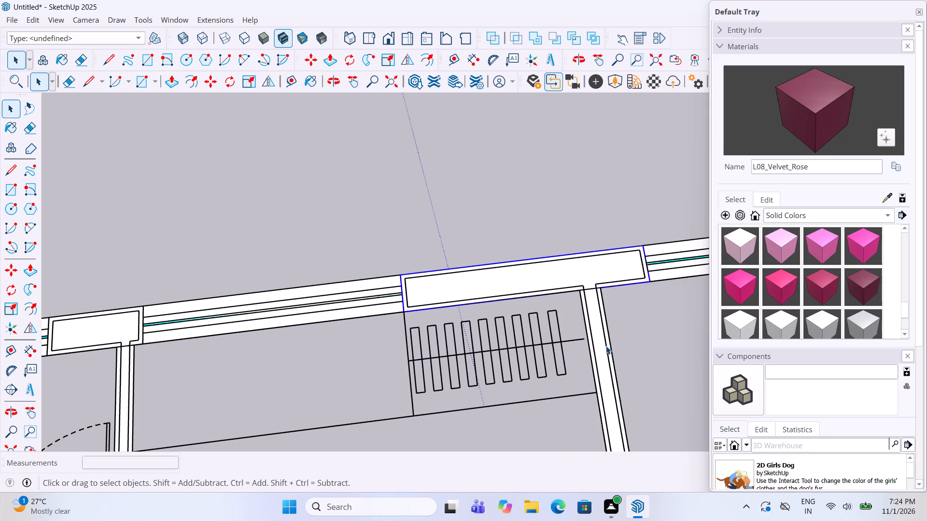
{"action": "left_click", "coordinate": [600, 340]}
{"action": "right_click", "coordinate": [599, 340]}
{"action": "left_click", "coordinate": [650, 212]}
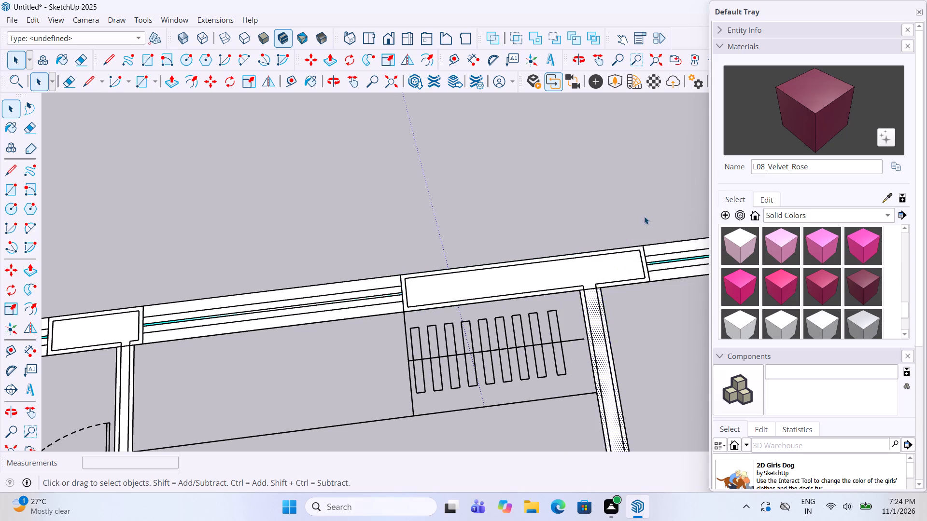
Make separate groups of the adjacent bedroom's window and of the outer wall piece behind its bedside table.
{"action": "scroll", "coordinate": [381, 330], "scroll_direction": "down", "scroll_amount": 12}
{"action": "scroll", "coordinate": [521, 297], "scroll_direction": "up", "scroll_amount": 11}
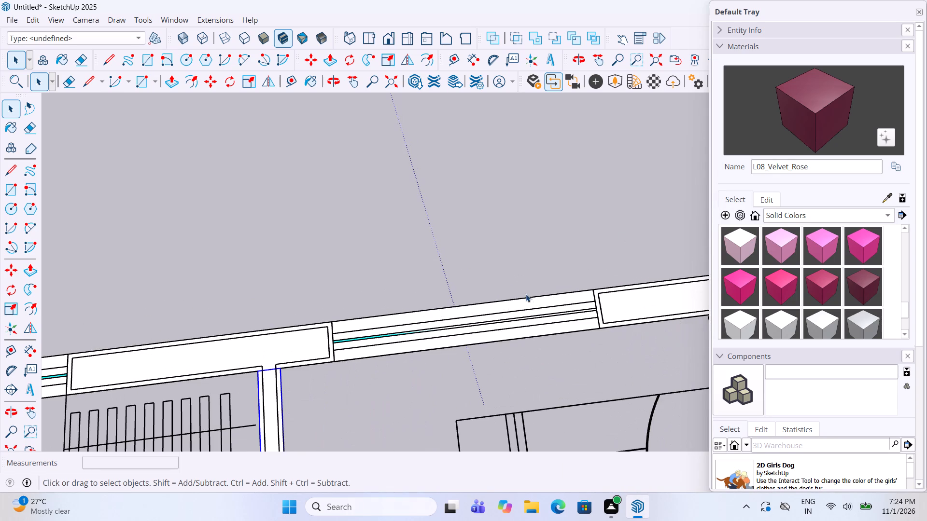
{"action": "left_click", "coordinate": [530, 304]}
{"action": "right_click", "coordinate": [530, 304]}
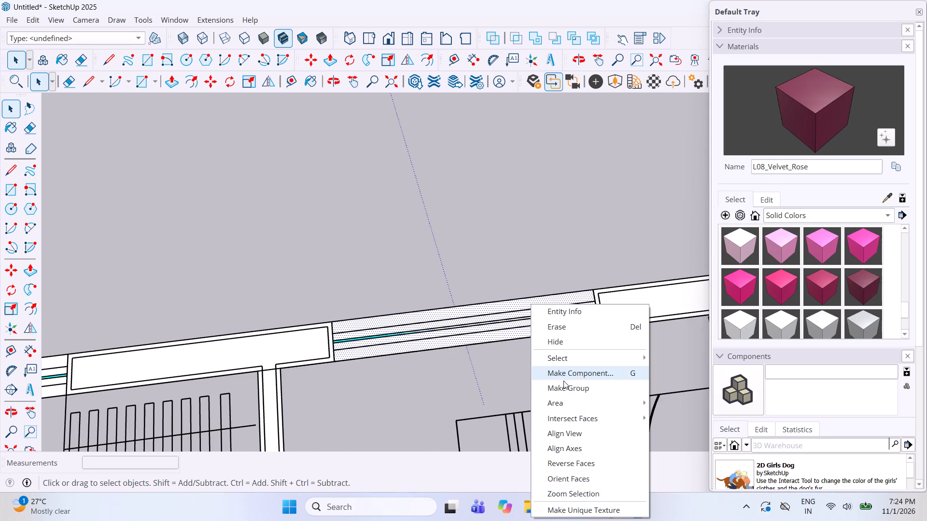
{"action": "left_click", "coordinate": [565, 382]}
{"action": "scroll", "coordinate": [426, 342], "scroll_direction": "down", "scroll_amount": 4}
{"action": "scroll", "coordinate": [548, 329], "scroll_direction": "up", "scroll_amount": 5}
{"action": "left_click", "coordinate": [562, 311]}
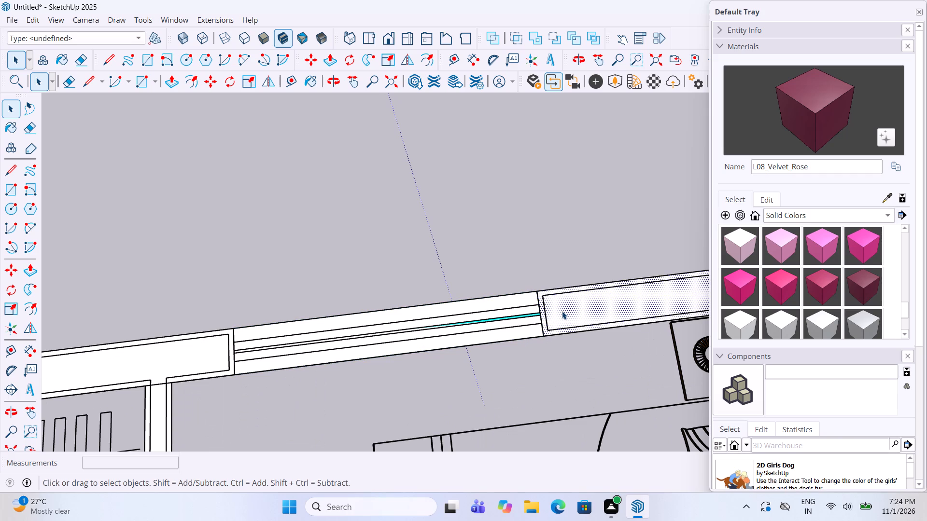
{"action": "right_click", "coordinate": [562, 311]}
{"action": "left_click", "coordinate": [646, 185]}
Make separate groups of the short outer wall piece by the toilet and of the bathroom's corner wall piece.
{"action": "scroll", "coordinate": [404, 326], "scroll_direction": "down", "scroll_amount": 10}
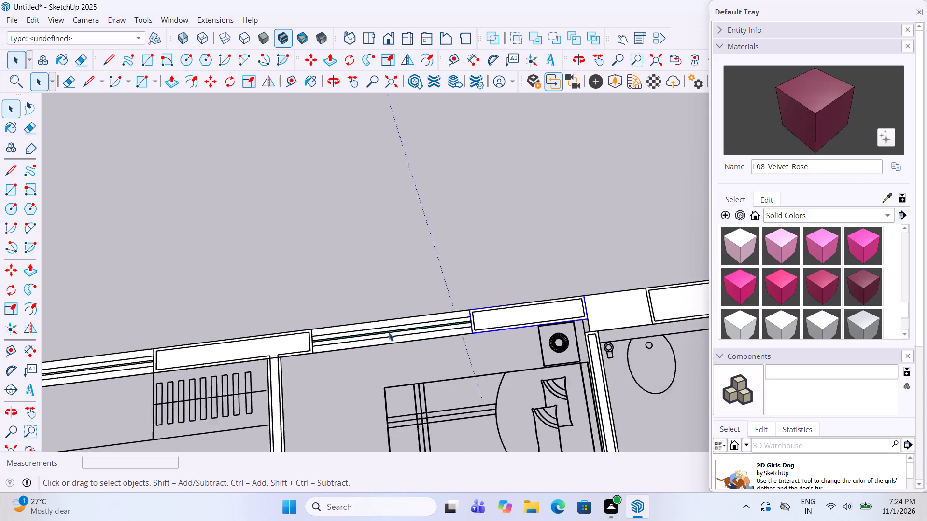
{"action": "scroll", "coordinate": [389, 332], "scroll_direction": "down", "scroll_amount": 3}
{"action": "scroll", "coordinate": [565, 336], "scroll_direction": "up", "scroll_amount": 5}
{"action": "scroll", "coordinate": [487, 313], "scroll_direction": "up", "scroll_amount": 5}
{"action": "left_click", "coordinate": [485, 309]}
{"action": "right_click", "coordinate": [485, 309]}
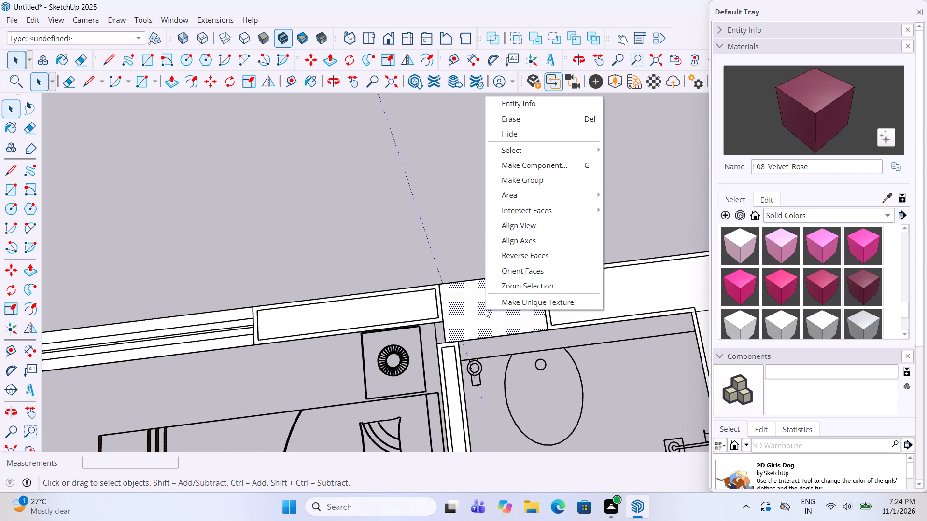
{"action": "left_click", "coordinate": [540, 186]}
{"action": "left_click", "coordinate": [576, 303]}
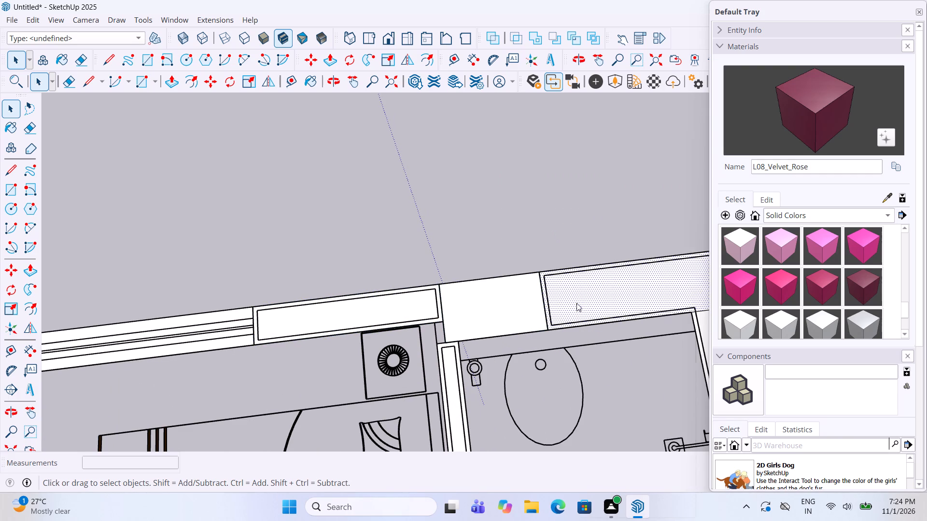
{"action": "right_click", "coordinate": [576, 303]}
{"action": "left_click", "coordinate": [619, 386]}
Make separate groups of the outer side wall behind the washbasin and of the wall between the bedroom and bathroom.
{"action": "scroll", "coordinate": [364, 265], "scroll_direction": "down", "scroll_amount": 7}
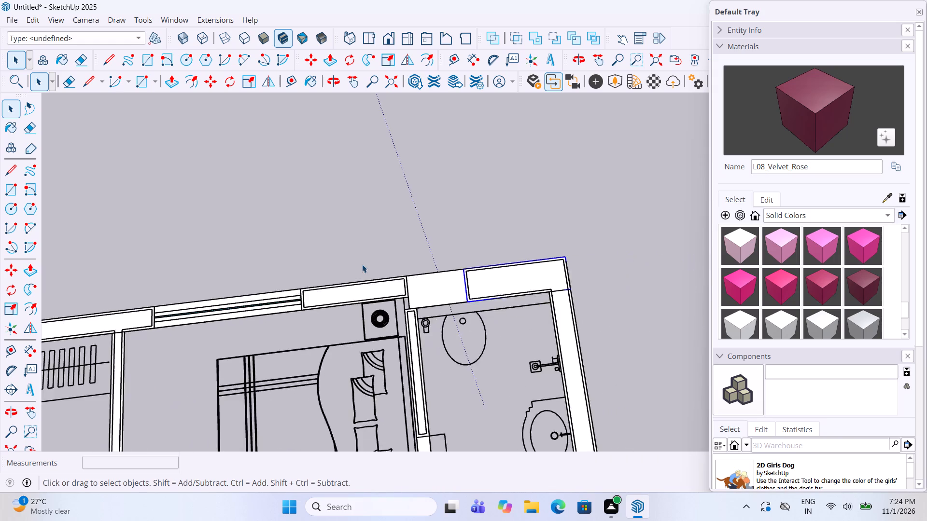
{"action": "scroll", "coordinate": [362, 264], "scroll_direction": "down", "scroll_amount": 7}
{"action": "scroll", "coordinate": [451, 328], "scroll_direction": "up", "scroll_amount": 6}
{"action": "left_click", "coordinate": [467, 316]}
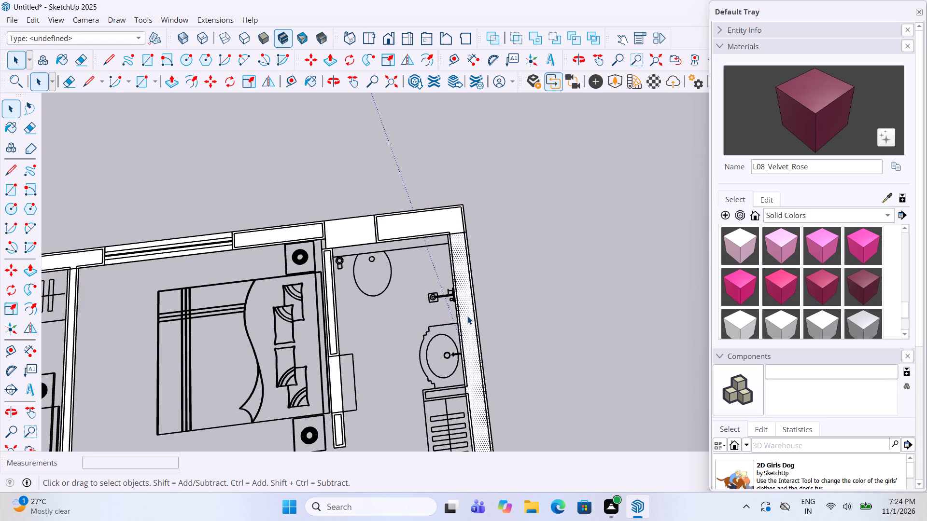
{"action": "right_click", "coordinate": [467, 316]}
{"action": "left_click", "coordinate": [509, 190]}
{"action": "scroll", "coordinate": [336, 318], "scroll_direction": "up", "scroll_amount": 5}
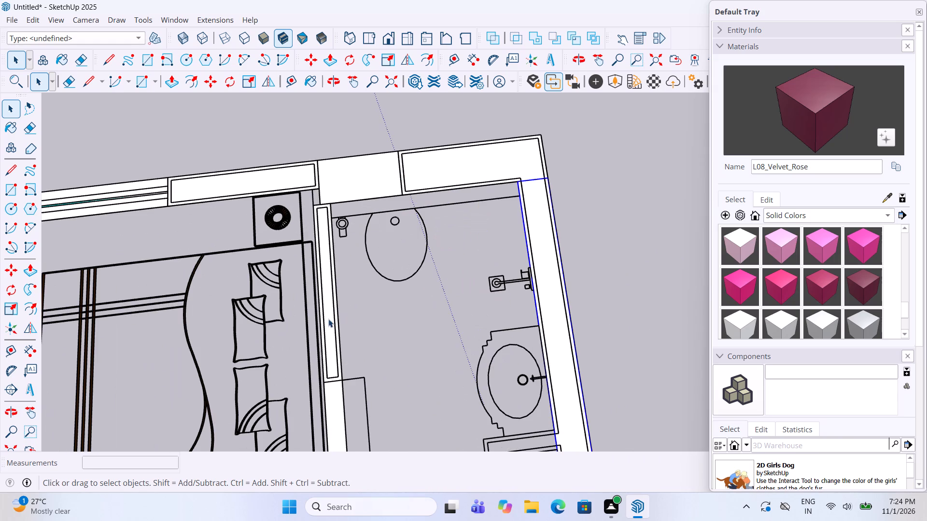
{"action": "left_click", "coordinate": [328, 317]}
{"action": "right_click", "coordinate": [328, 317]}
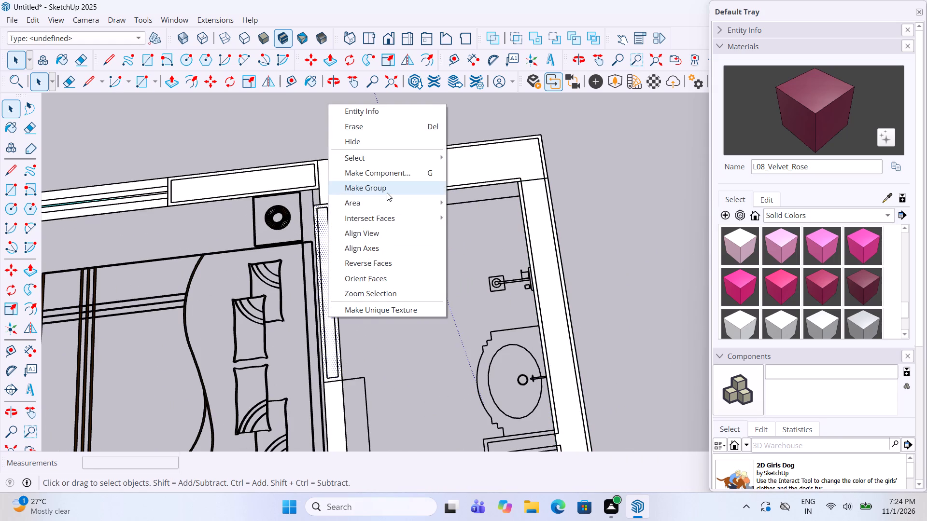
{"action": "left_click", "coordinate": [387, 192]}
Make separate groups of the opening piece in the bedroom-bathroom wall and of the short wall stub at its end.
{"action": "scroll", "coordinate": [387, 192], "scroll_direction": "down", "scroll_amount": 6}
{"action": "scroll", "coordinate": [354, 352], "scroll_direction": "up", "scroll_amount": 6}
{"action": "left_click", "coordinate": [364, 306]}
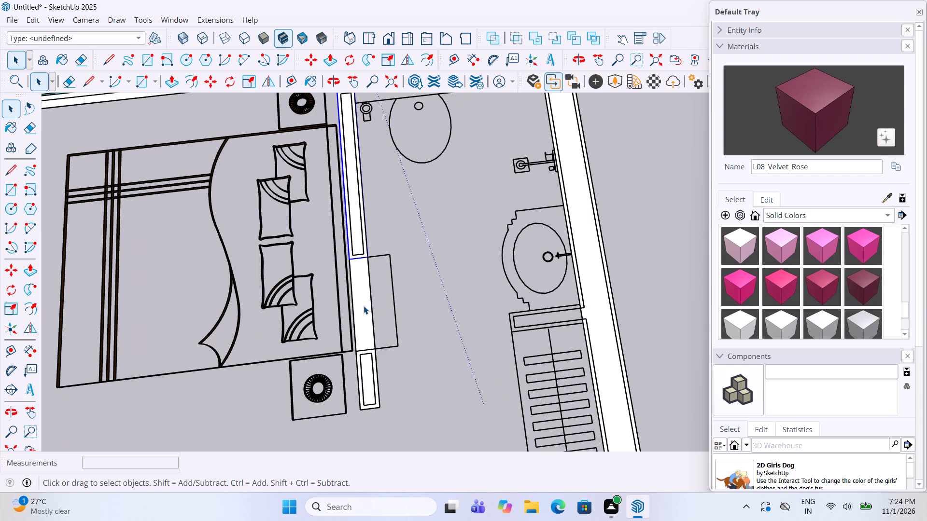
{"action": "right_click", "coordinate": [364, 306]}
{"action": "left_click", "coordinate": [420, 387]}
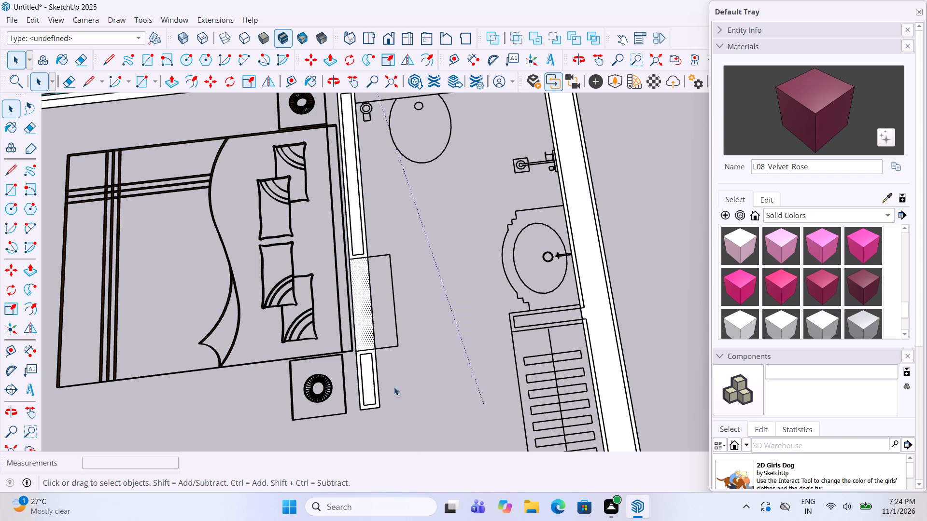
{"action": "left_click", "coordinate": [369, 380]}
{"action": "right_click", "coordinate": [369, 380]}
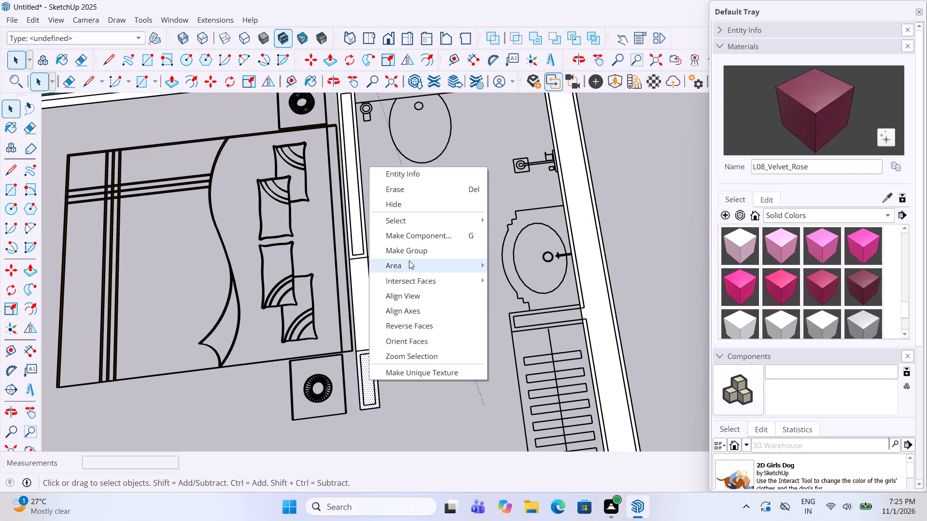
{"action": "left_click", "coordinate": [409, 260]}
{"action": "left_click", "coordinate": [409, 247]}
Group the short stub wall at the end of the L-shaped wardrobe.
{"action": "scroll", "coordinate": [411, 247], "scroll_direction": "down", "scroll_amount": 7}
{"action": "scroll", "coordinate": [548, 370], "scroll_direction": "up", "scroll_amount": 4}
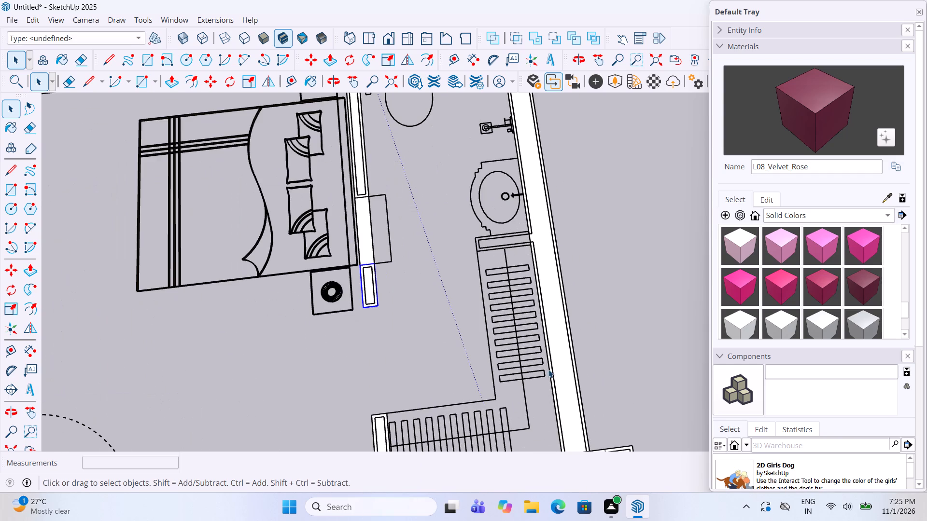
{"action": "left_click", "coordinate": [559, 345]}
{"action": "scroll", "coordinate": [506, 246], "scroll_direction": "down", "scroll_amount": 6}
{"action": "scroll", "coordinate": [463, 380], "scroll_direction": "up", "scroll_amount": 5}
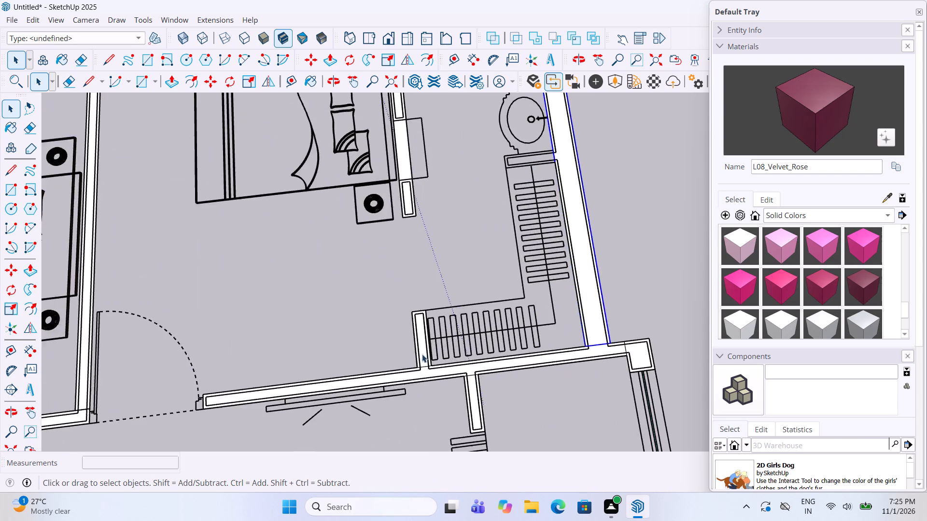
{"action": "scroll", "coordinate": [422, 354], "scroll_direction": "up", "scroll_amount": 5}
{"action": "left_click", "coordinate": [426, 342]}
{"action": "right_click", "coordinate": [426, 342]}
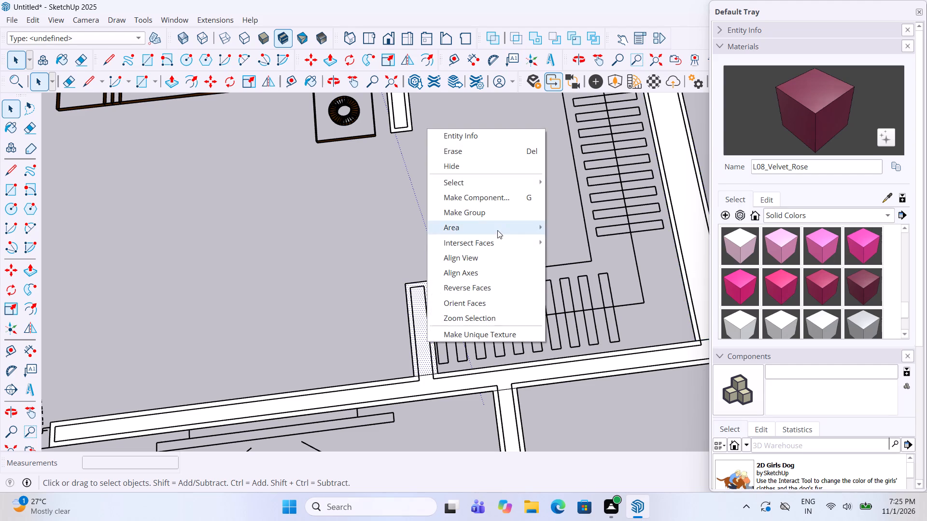
{"action": "left_click", "coordinate": [498, 211]}
Make separate groups of the long wall behind the wardrobe and bedroom TV and of the square corner pier at its outer end.
{"action": "left_click", "coordinate": [472, 374]}
{"action": "left_click", "coordinate": [472, 382]}
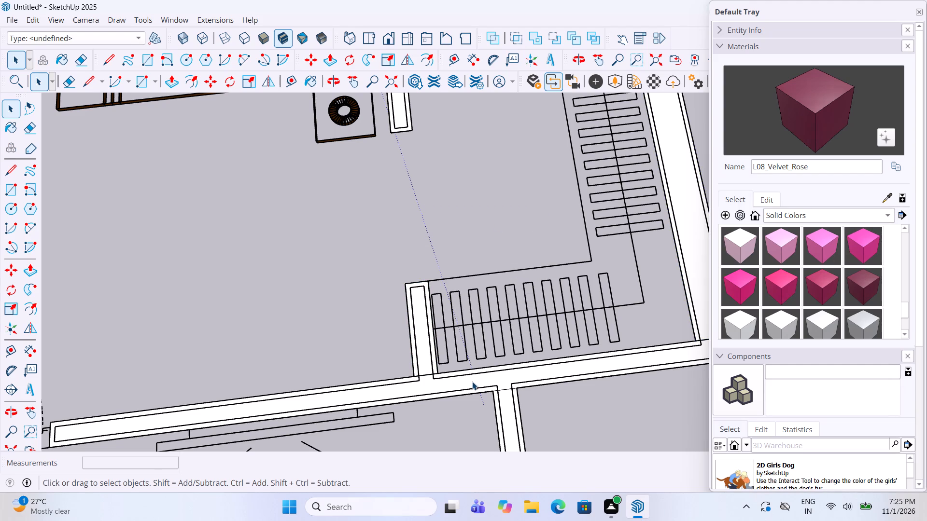
{"action": "right_click", "coordinate": [472, 382]}
{"action": "left_click", "coordinate": [498, 248]}
{"action": "scroll", "coordinate": [470, 247], "scroll_direction": "down", "scroll_amount": 6}
{"action": "scroll", "coordinate": [648, 312], "scroll_direction": "up", "scroll_amount": 2}
{"action": "left_click", "coordinate": [645, 301]}
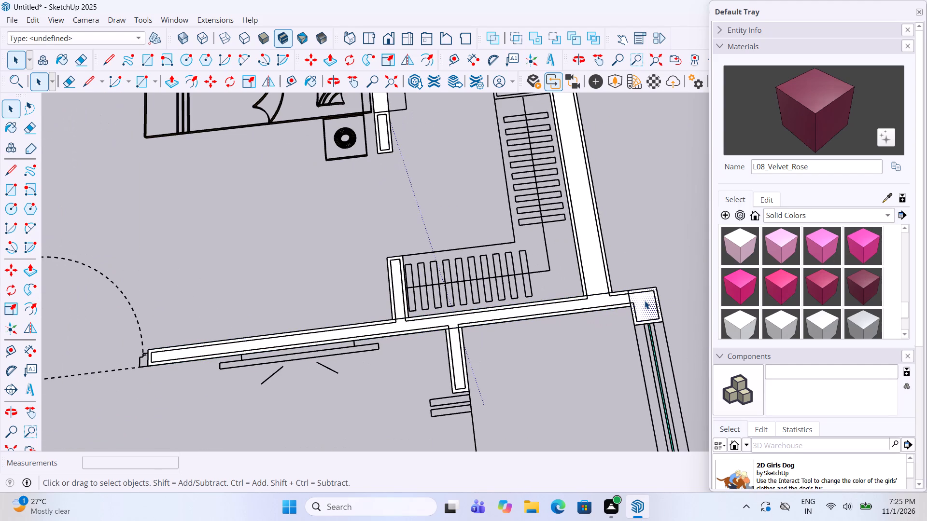
{"action": "right_click", "coordinate": [645, 301]}
{"action": "left_click", "coordinate": [674, 386]}
Make a group of the short wall stub projecting from the bedroom TV wall towards the balcony opening.
{"action": "left_click", "coordinate": [459, 360]}
{"action": "right_click", "coordinate": [459, 360]}
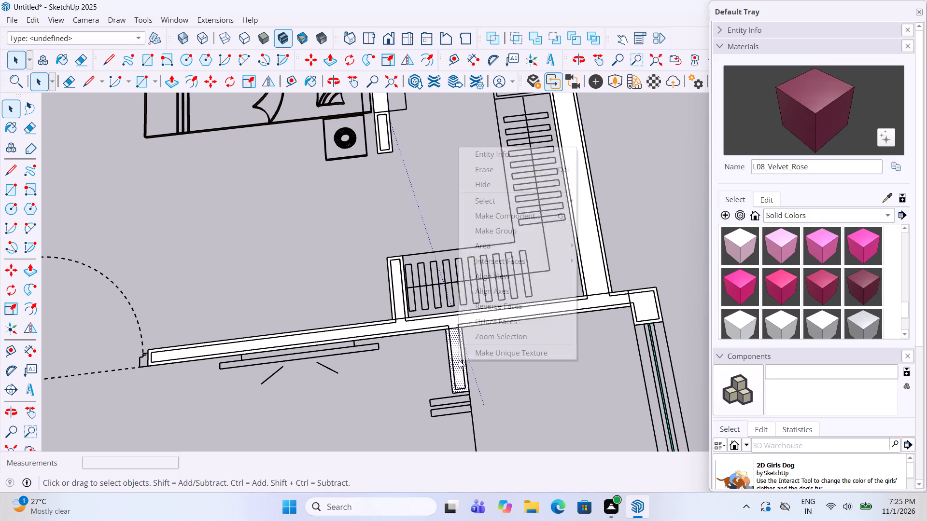
{"action": "left_click", "coordinate": [508, 229]}
Check that the wall pieces around the balcony, wardrobe and two bathrooms are already separate groups.
{"action": "scroll", "coordinate": [508, 230], "scroll_direction": "down", "scroll_amount": 14}
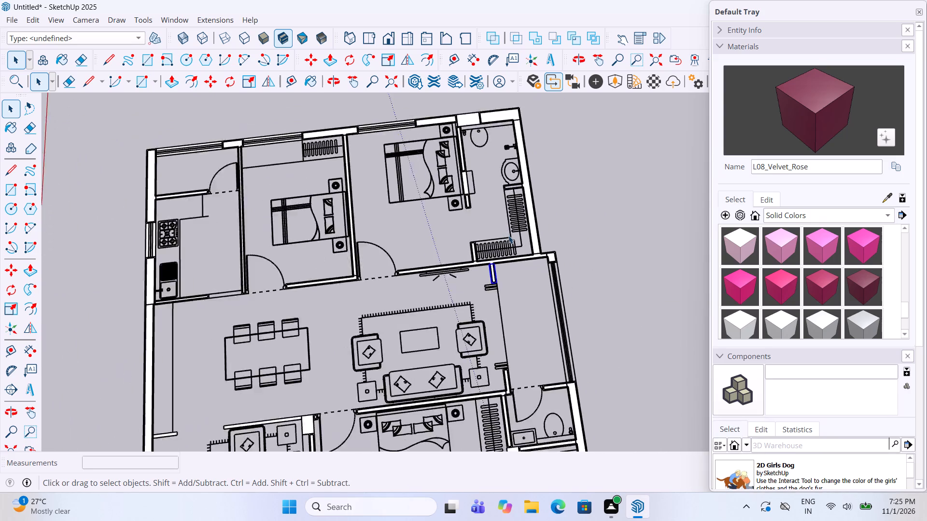
{"action": "scroll", "coordinate": [516, 381], "scroll_direction": "up", "scroll_amount": 11}
{"action": "left_click", "coordinate": [503, 336]}
{"action": "scroll", "coordinate": [503, 336], "scroll_direction": "up", "scroll_amount": 4}
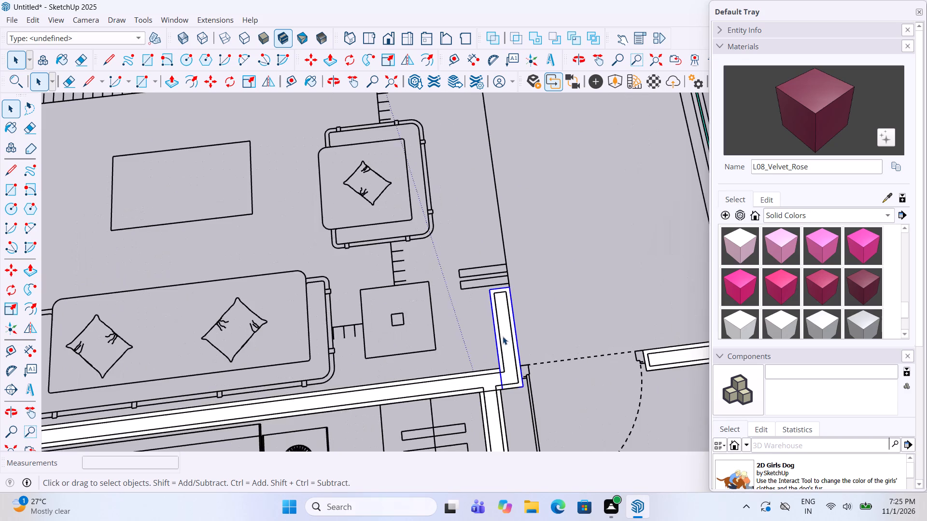
{"action": "left_click", "coordinate": [487, 382]}
{"action": "left_click", "coordinate": [494, 411]}
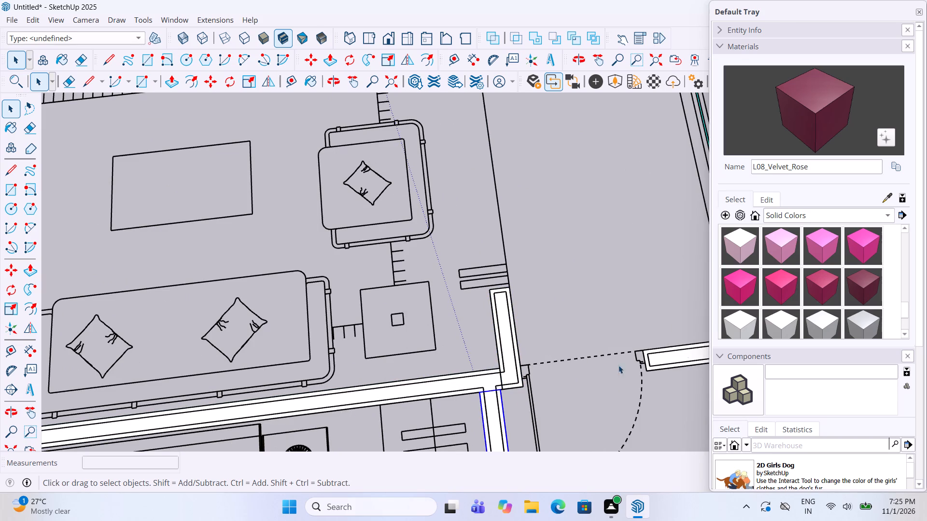
{"action": "left_click", "coordinate": [685, 355]}
{"action": "scroll", "coordinate": [504, 365], "scroll_direction": "down", "scroll_amount": 6}
{"action": "scroll", "coordinate": [679, 362], "scroll_direction": "up", "scroll_amount": 4}
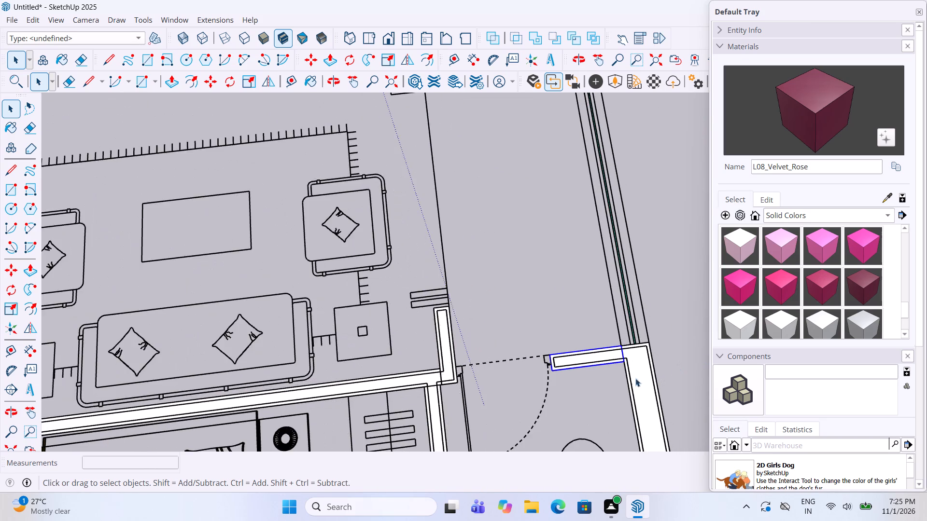
{"action": "left_click", "coordinate": [629, 382]}
{"action": "scroll", "coordinate": [565, 231], "scroll_direction": "down", "scroll_amount": 11}
{"action": "scroll", "coordinate": [546, 340], "scroll_direction": "up", "scroll_amount": 3}
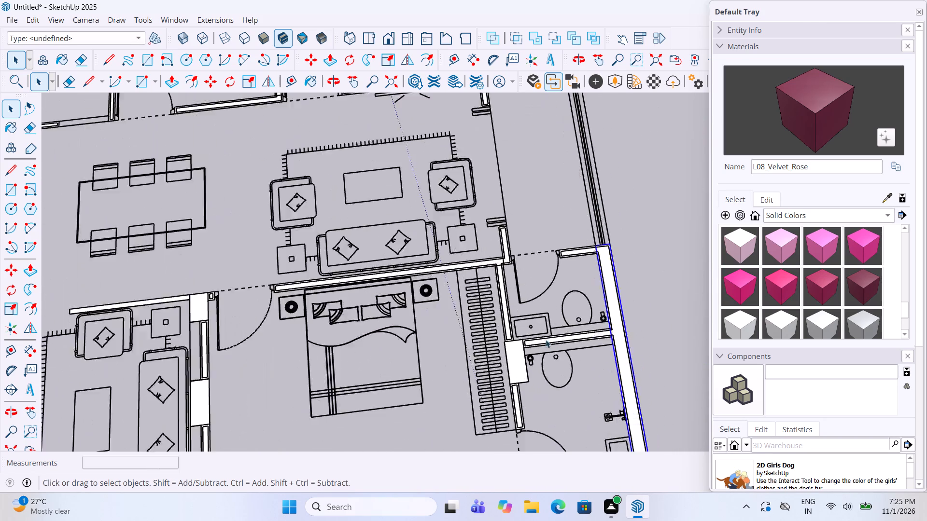
{"action": "scroll", "coordinate": [546, 340], "scroll_direction": "up", "scroll_amount": 7}
{"action": "left_click", "coordinate": [534, 341]}
{"action": "left_click", "coordinate": [505, 360]}
{"action": "scroll", "coordinate": [537, 320], "scroll_direction": "down", "scroll_amount": 20}
Inside its group, Push/Pull the outer wall piece beside the entrance door up to 10'.
{"action": "scroll", "coordinate": [404, 407], "scroll_direction": "up", "scroll_amount": 15}
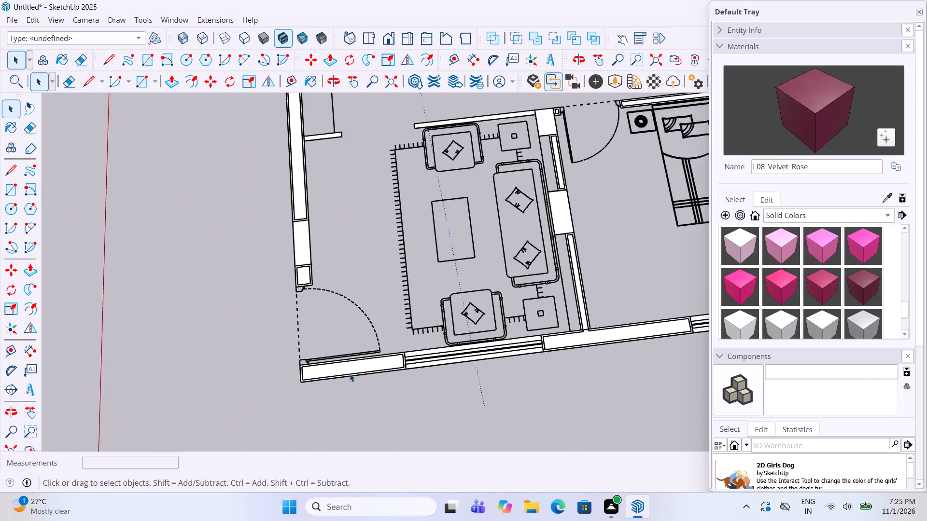
{"action": "scroll", "coordinate": [350, 373], "scroll_direction": "up", "scroll_amount": 1}
{"action": "double_click", "coordinate": [347, 370]}
{"action": "key", "text": "p"}
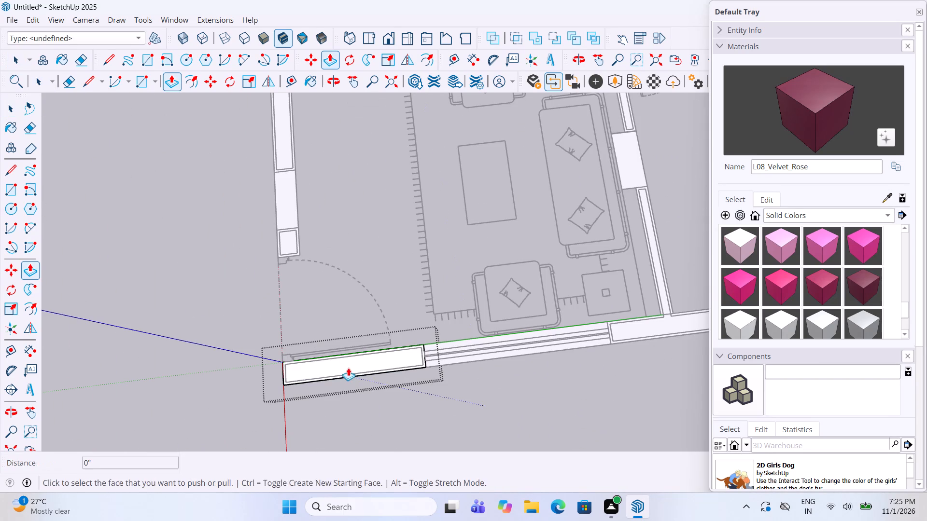
{"action": "left_click", "coordinate": [351, 363]}
{"action": "type", "text": "10'"}
{"action": "key", "text": "Return"}
{"action": "key", "text": "space"}
{"action": "left_click", "coordinate": [497, 417]}
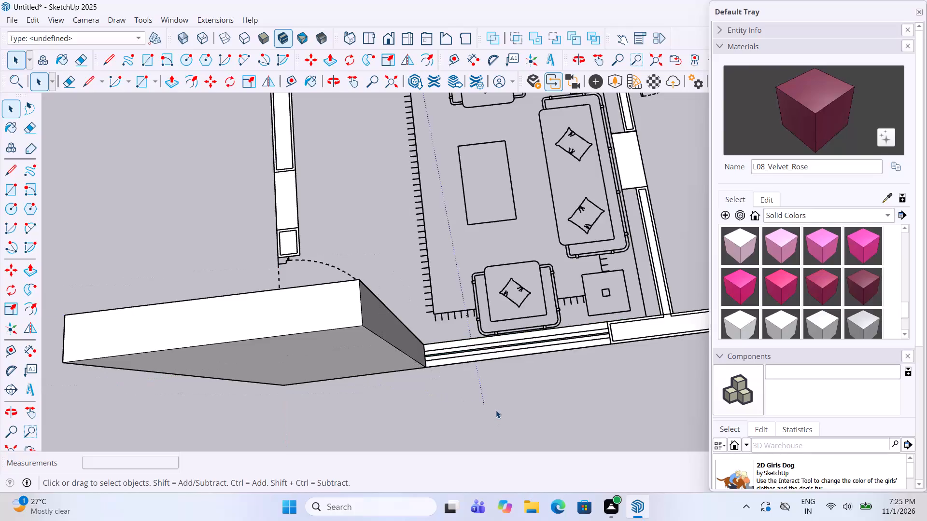
Push/Pull the grouped outer wall between the sitting room and bedroom windows to 10', matching the raised entrance wall.
{"action": "scroll", "coordinate": [319, 247], "scroll_direction": "down", "scroll_amount": 7}
{"action": "scroll", "coordinate": [316, 257], "scroll_direction": "up", "scroll_amount": 2}
{"action": "scroll", "coordinate": [316, 257], "scroll_direction": "down", "scroll_amount": 9}
{"action": "middle_click_drag", "start_coordinate": [411, 253], "coordinate": [388, 238]}
{"action": "scroll", "coordinate": [388, 238], "scroll_direction": "up", "scroll_amount": 4}
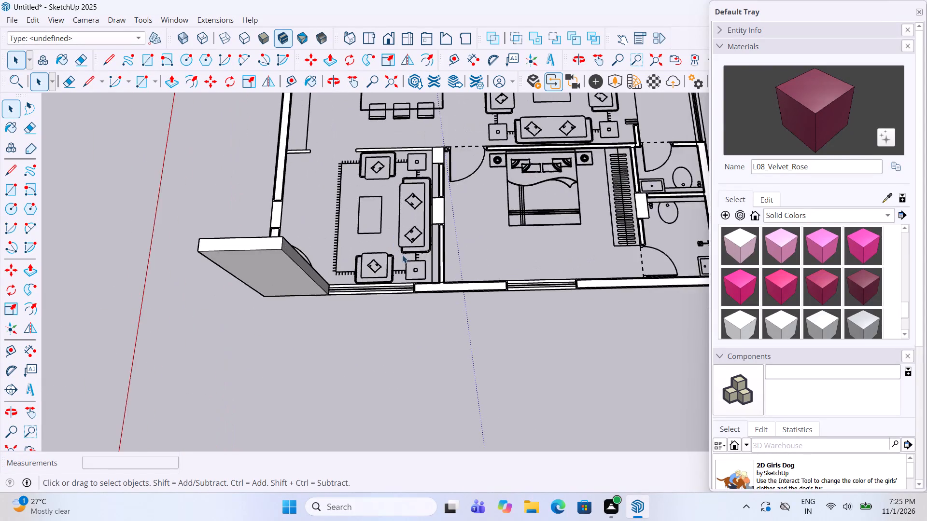
{"action": "scroll", "coordinate": [402, 255], "scroll_direction": "up", "scroll_amount": 4}
{"action": "left_click", "coordinate": [455, 299]}
{"action": "left_click", "coordinate": [455, 299]}
{"action": "double_click", "coordinate": [455, 299]}
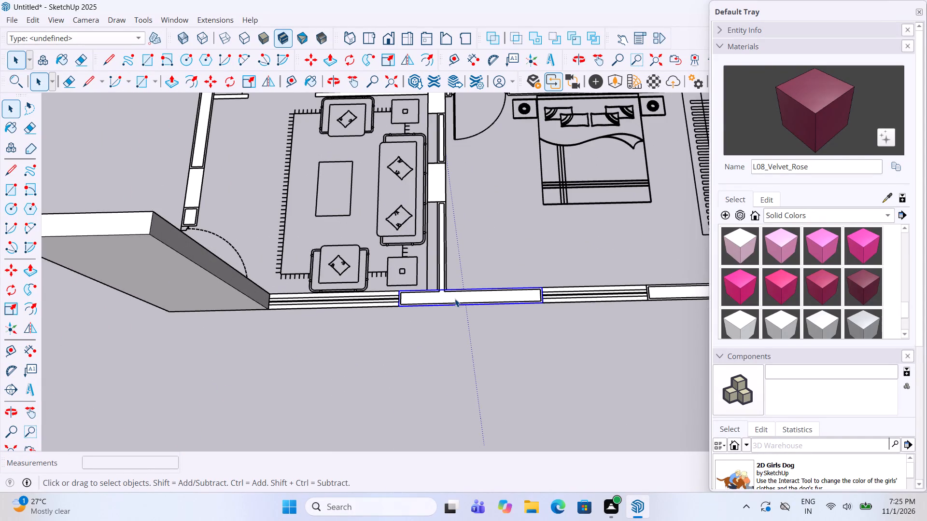
{"action": "key", "text": "p"}
{"action": "left_click", "coordinate": [460, 293]}
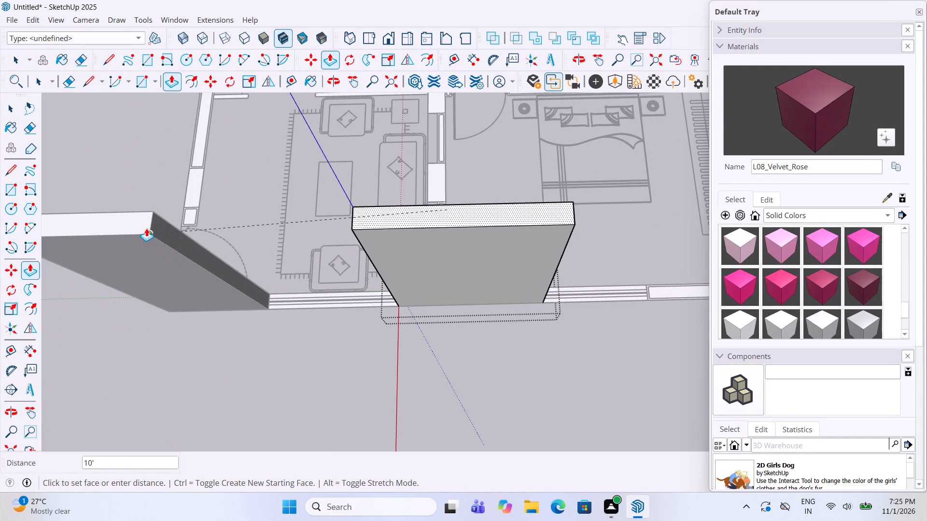
{"action": "left_click", "coordinate": [146, 228]}
{"action": "key", "text": "space"}
{"action": "left_click", "coordinate": [271, 358]}
Push/Pull the grouped outer wall running from the bedroom window to the bathroom corner level with the neighbouring raised wall.
{"action": "scroll", "coordinate": [257, 350], "scroll_direction": "down", "scroll_amount": 5}
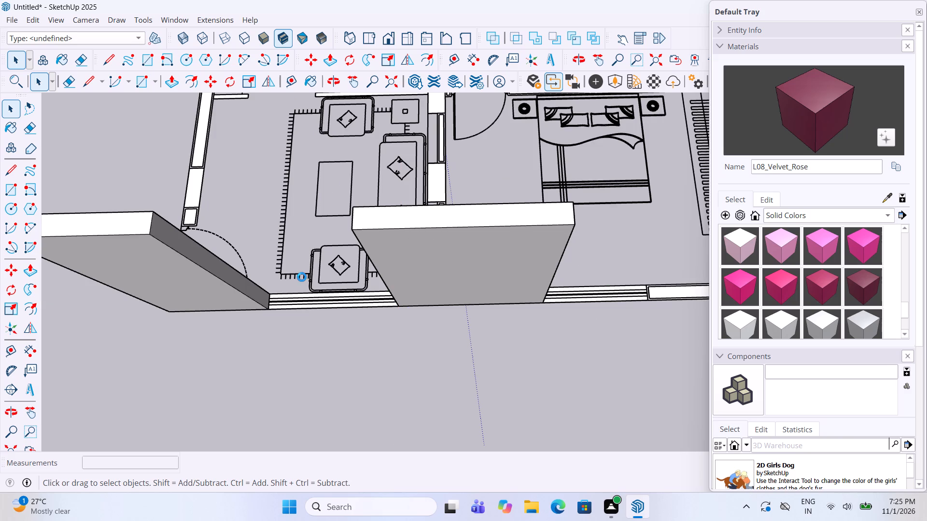
{"action": "scroll", "coordinate": [302, 277], "scroll_direction": "down", "scroll_amount": 6}
{"action": "scroll", "coordinate": [577, 282], "scroll_direction": "up", "scroll_amount": 4}
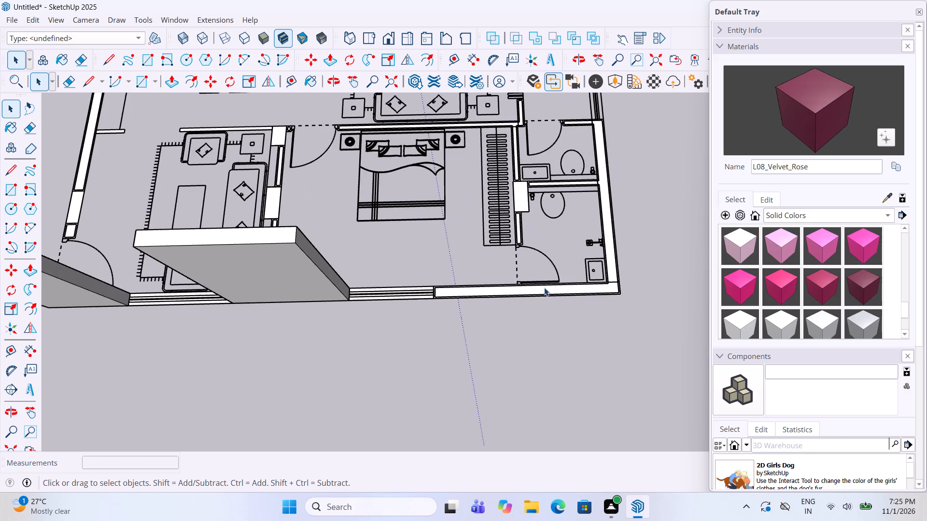
{"action": "double_click", "coordinate": [493, 292]}
{"action": "key", "text": "p"}
{"action": "left_click", "coordinate": [493, 286]}
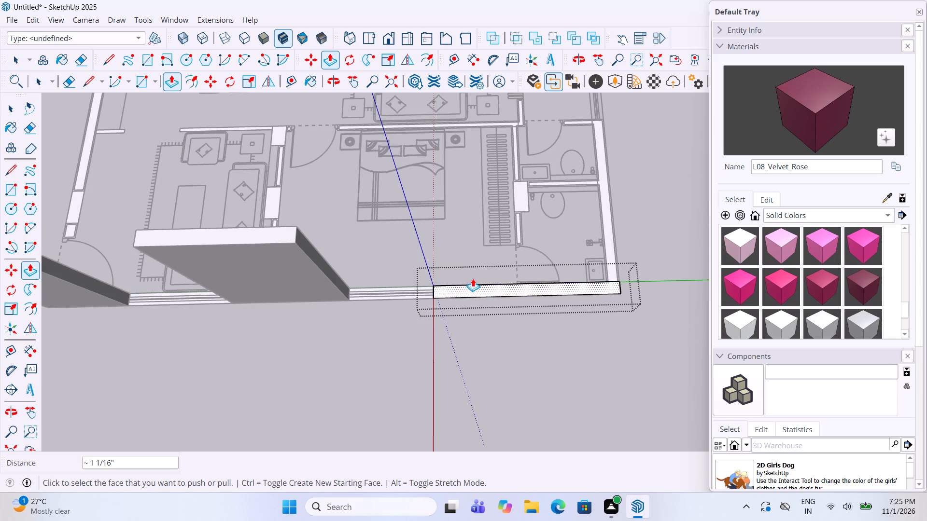
{"action": "left_click", "coordinate": [459, 291]}
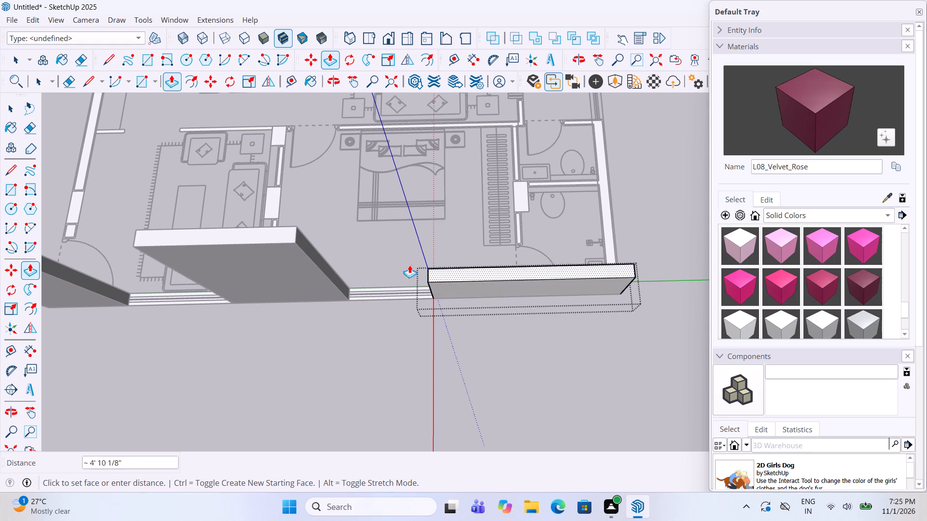
{"action": "left_click", "coordinate": [269, 238]}
{"action": "key", "text": "space"}
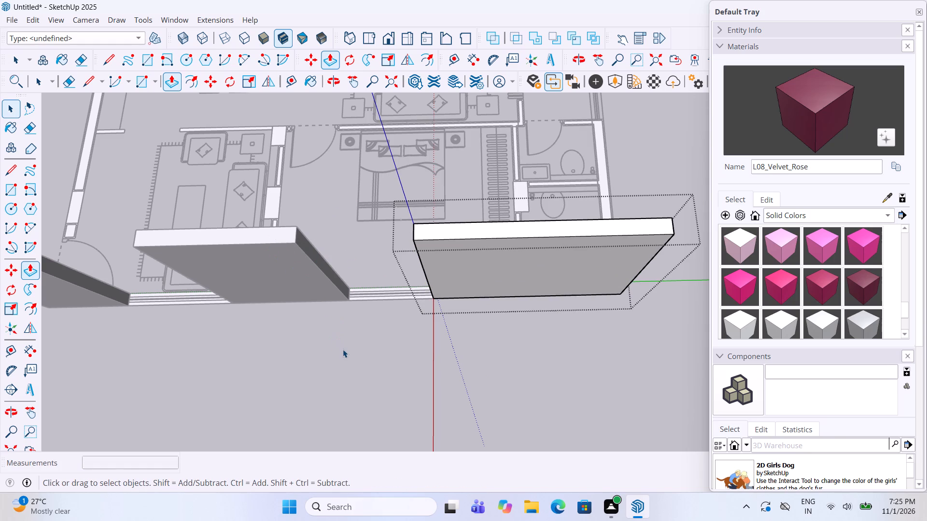
{"action": "left_click", "coordinate": [343, 349]}
Push/Pull the grouped outer side wall behind the two bathrooms to 10', level with the adjoining corner wall.
{"action": "scroll", "coordinate": [343, 349], "scroll_direction": "down", "scroll_amount": 8}
{"action": "middle_click_drag", "start_coordinate": [577, 274], "coordinate": [301, 256]}
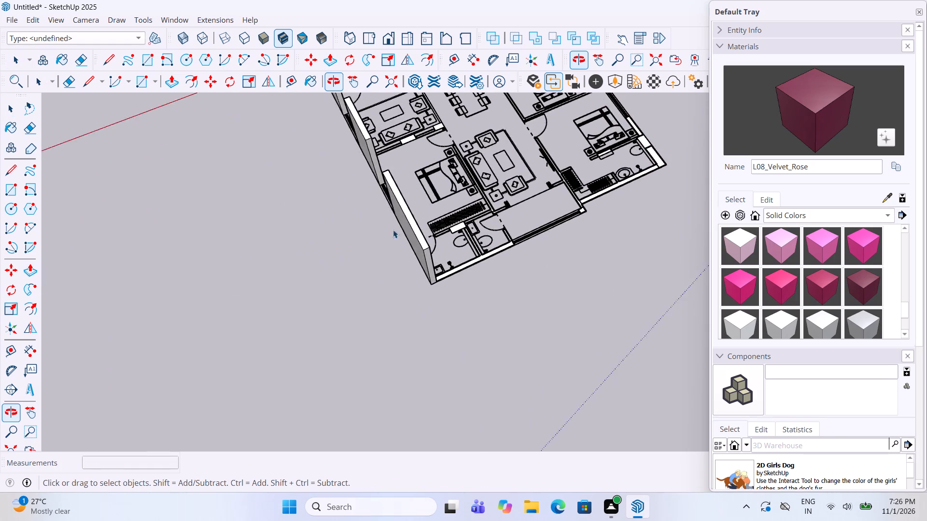
{"action": "scroll", "coordinate": [466, 230], "scroll_direction": "up", "scroll_amount": 5}
{"action": "scroll", "coordinate": [453, 308], "scroll_direction": "up", "scroll_amount": 5}
{"action": "double_click", "coordinate": [434, 292]}
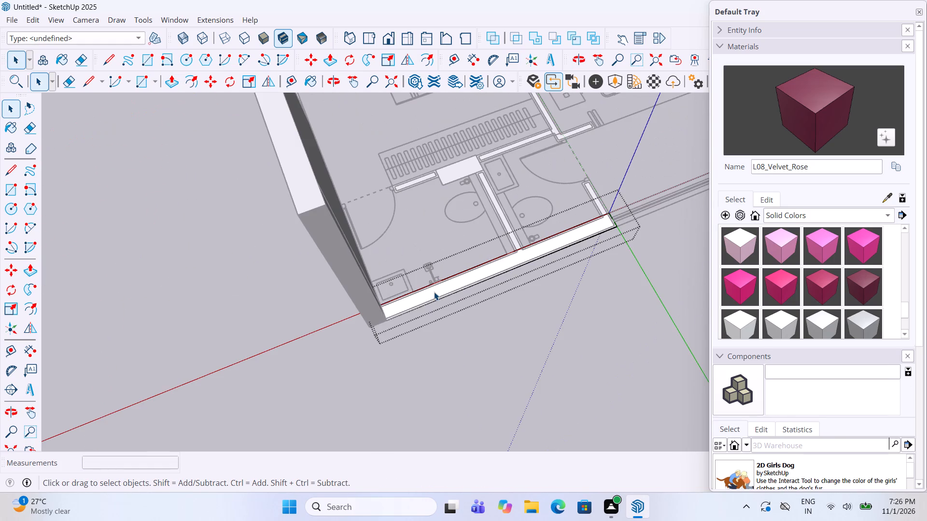
{"action": "key", "text": "p"}
{"action": "left_click", "coordinate": [425, 290]}
{"action": "left_click", "coordinate": [301, 202]}
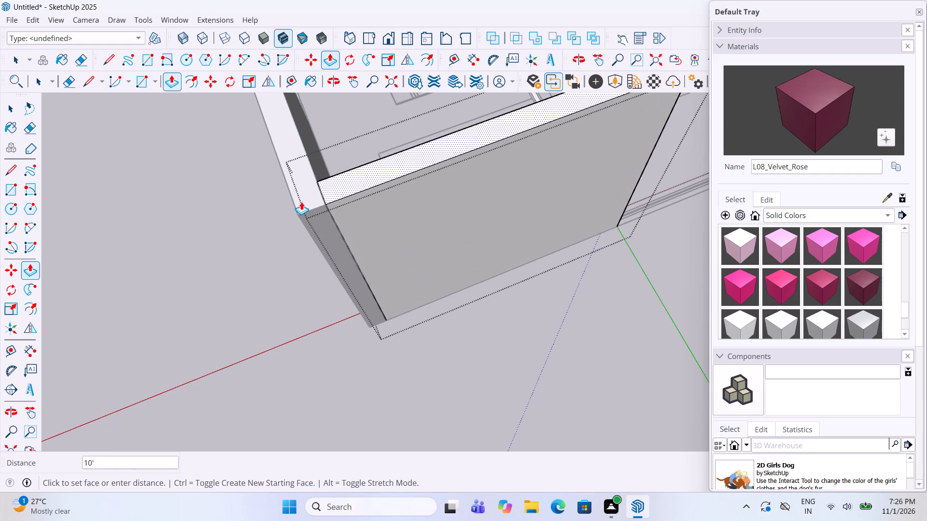
{"action": "key", "text": "space"}
{"action": "left_click", "coordinate": [319, 351]}
Push/Pull the square corner pier at the far end of the balcony window to 10', matching the bathroom side wall.
{"action": "scroll", "coordinate": [319, 351], "scroll_direction": "down", "scroll_amount": 11}
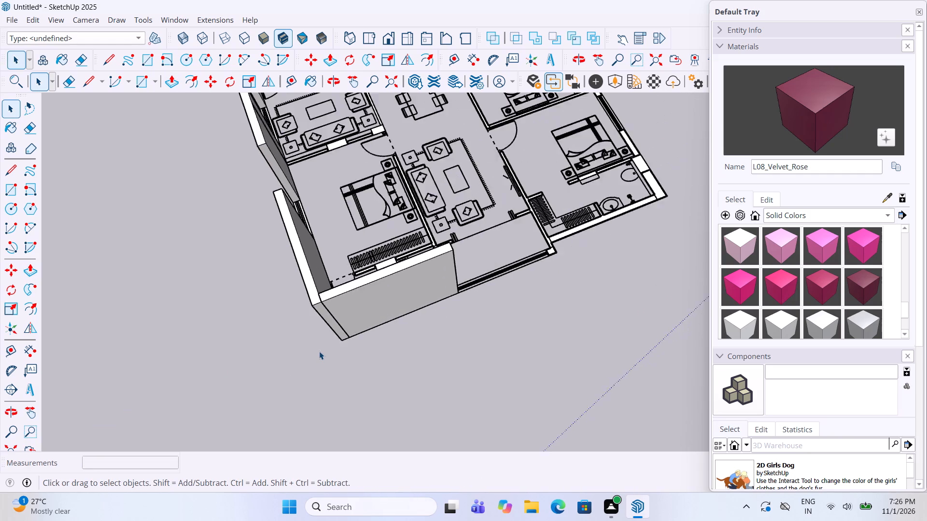
{"action": "scroll", "coordinate": [319, 351], "scroll_direction": "down", "scroll_amount": 3}
{"action": "scroll", "coordinate": [632, 234], "scroll_direction": "up", "scroll_amount": 5}
{"action": "middle_click_drag", "start_coordinate": [616, 225], "coordinate": [591, 225]}
{"action": "scroll", "coordinate": [456, 278], "scroll_direction": "up", "scroll_amount": 4}
{"action": "double_click", "coordinate": [399, 295]}
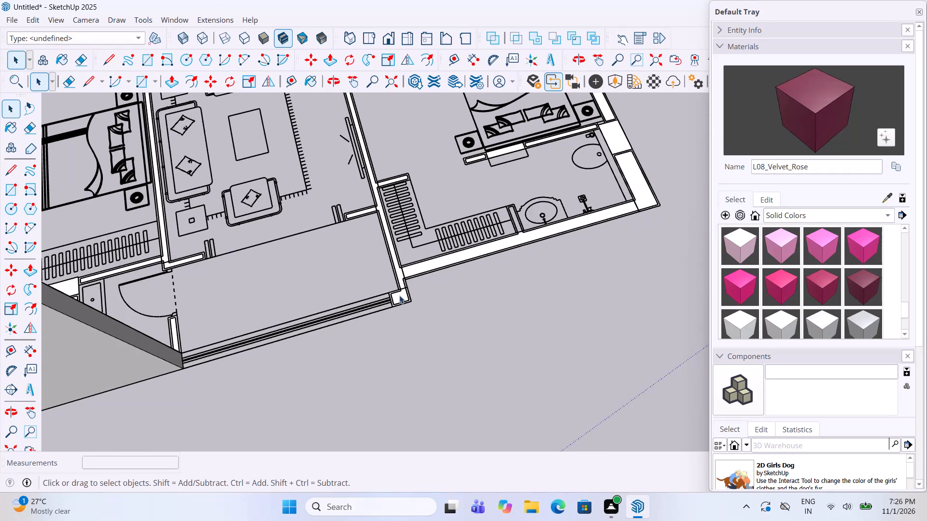
{"action": "key", "text": "p"}
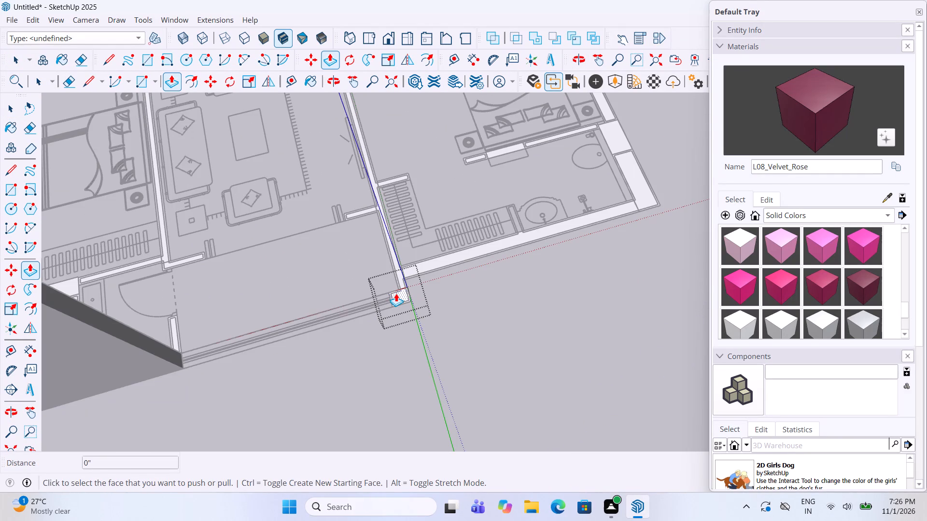
{"action": "left_click", "coordinate": [396, 293]}
{"action": "scroll", "coordinate": [397, 286], "scroll_direction": "down", "scroll_amount": 5}
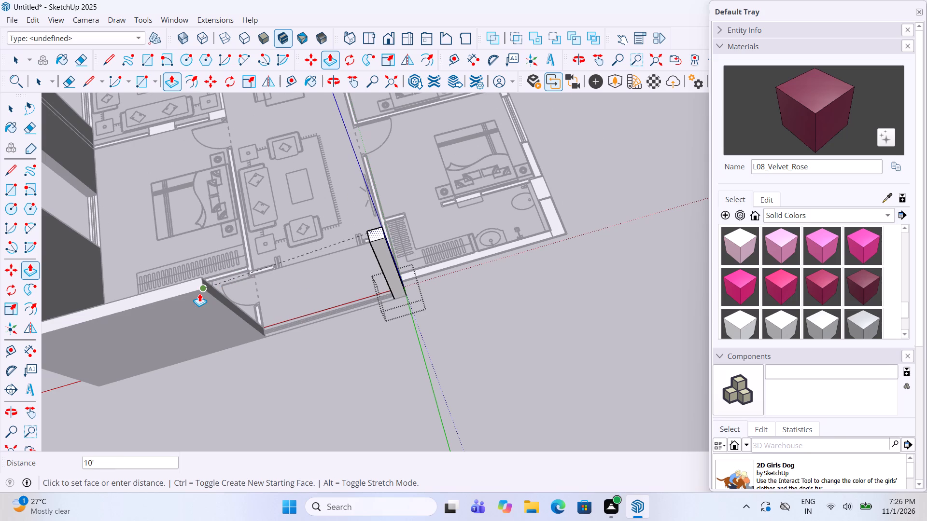
{"action": "left_click", "coordinate": [199, 293]}
{"action": "key", "text": "space"}
{"action": "left_click", "coordinate": [551, 385]}
Paint the short rectangular piece in the master bathroom's outer wall with the L08_Velvet_Rose material.
{"action": "scroll", "coordinate": [549, 354], "scroll_direction": "down", "scroll_amount": 3}
{"action": "middle_click_drag", "start_coordinate": [532, 332], "coordinate": [515, 289]}
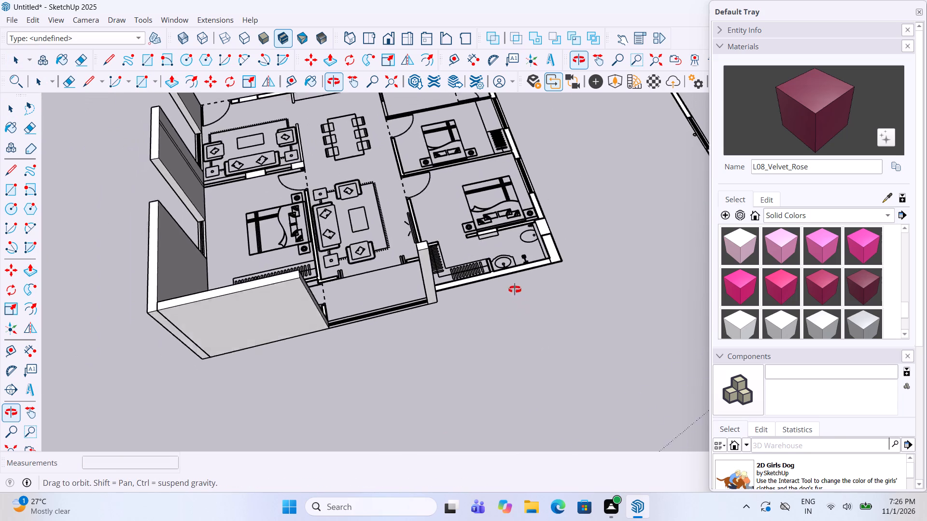
{"action": "middle_click_drag", "start_coordinate": [515, 289], "coordinate": [357, 333]}
{"action": "scroll", "coordinate": [356, 335], "scroll_direction": "down", "scroll_amount": 1}
{"action": "scroll", "coordinate": [427, 286], "scroll_direction": "up", "scroll_amount": 4}
{"action": "middle_click_drag", "start_coordinate": [423, 284], "coordinate": [353, 284]}
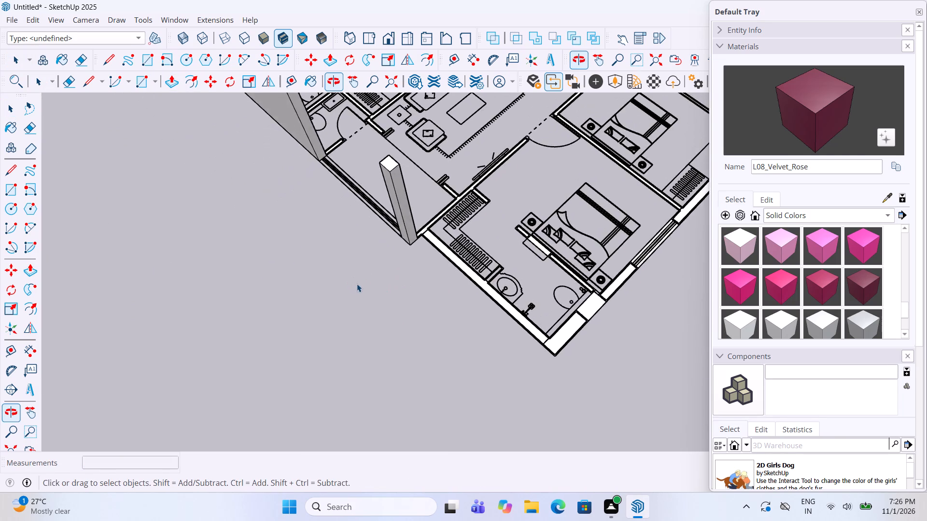
{"action": "scroll", "coordinate": [361, 280], "scroll_direction": "down", "scroll_amount": 6}
{"action": "scroll", "coordinate": [487, 293], "scroll_direction": "up", "scroll_amount": 9}
{"action": "scroll", "coordinate": [408, 319], "scroll_direction": "down", "scroll_amount": 6}
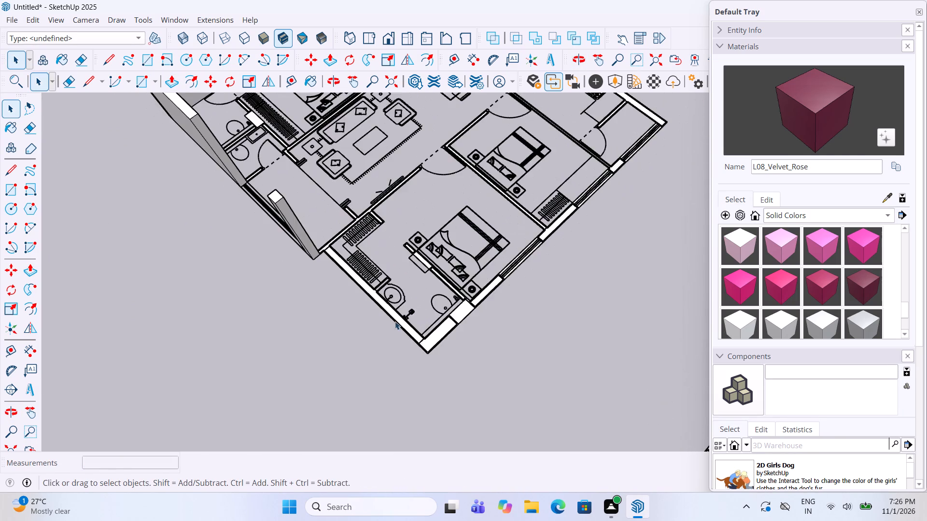
{"action": "scroll", "coordinate": [395, 323], "scroll_direction": "down", "scroll_amount": 5}
{"action": "left_click", "coordinate": [799, 110]}
{"action": "scroll", "coordinate": [479, 262], "scroll_direction": "up", "scroll_amount": 4}
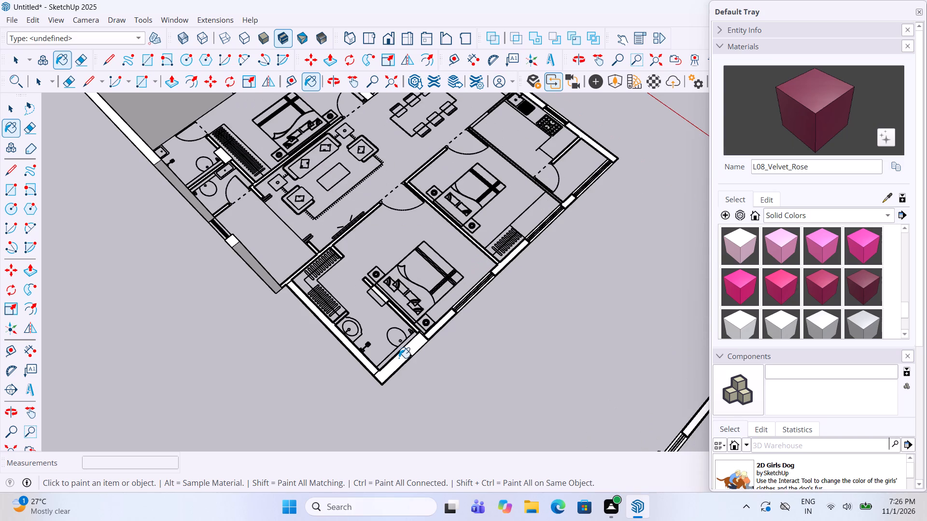
{"action": "left_click", "coordinate": [414, 346]}
Paint the column piece behind the bedroom wardrobe and the two in the bedroom–sitting room wall with L08_Velvet_Rose.
{"action": "scroll", "coordinate": [290, 289], "scroll_direction": "up", "scroll_amount": 6}
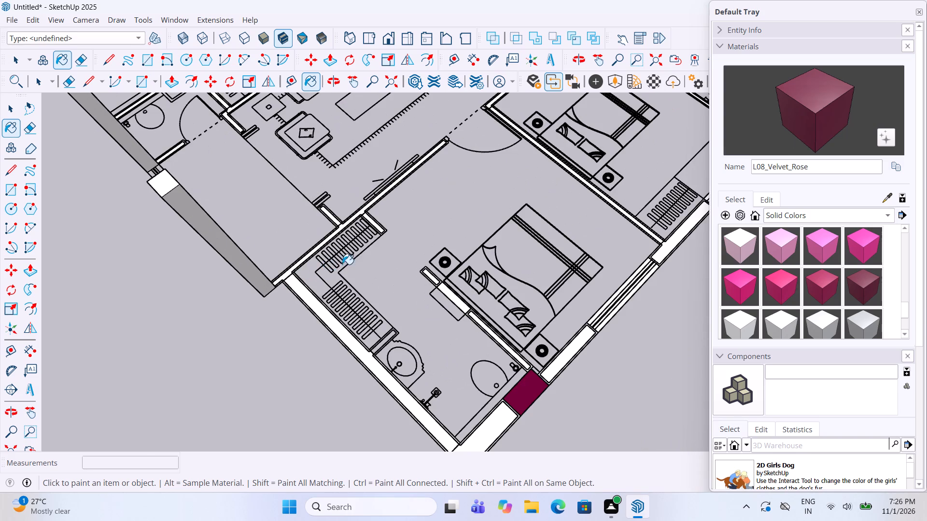
{"action": "scroll", "coordinate": [358, 262], "scroll_direction": "down", "scroll_amount": 7}
{"action": "scroll", "coordinate": [636, 234], "scroll_direction": "up", "scroll_amount": 5}
{"action": "scroll", "coordinate": [500, 268], "scroll_direction": "down", "scroll_amount": 2}
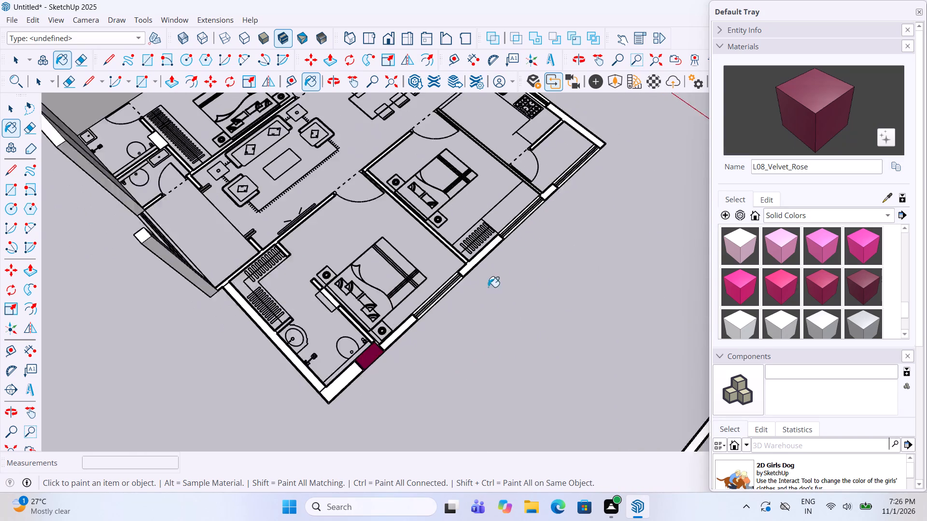
{"action": "scroll", "coordinate": [488, 287], "scroll_direction": "down", "scroll_amount": 3}
{"action": "middle_click_drag", "start_coordinate": [322, 303], "coordinate": [524, 285]}
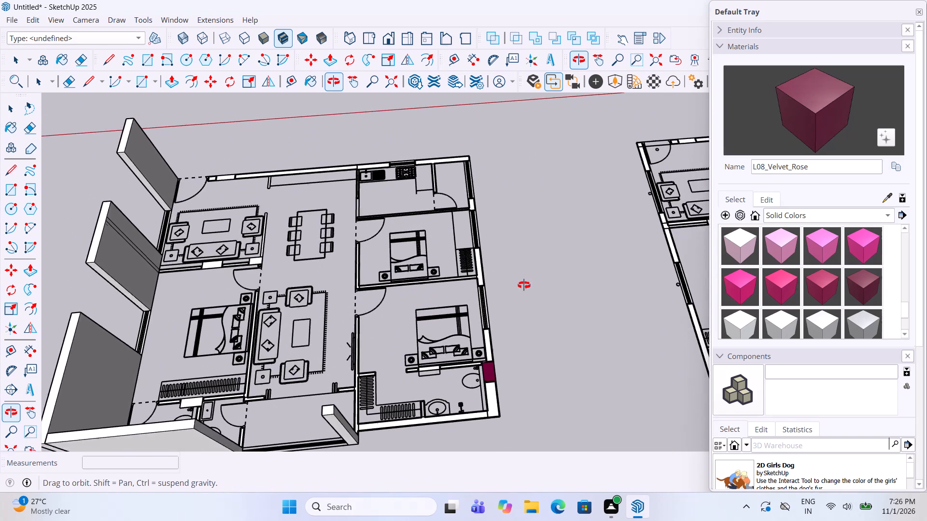
{"action": "middle_click_drag", "start_coordinate": [524, 285], "coordinate": [524, 301]}
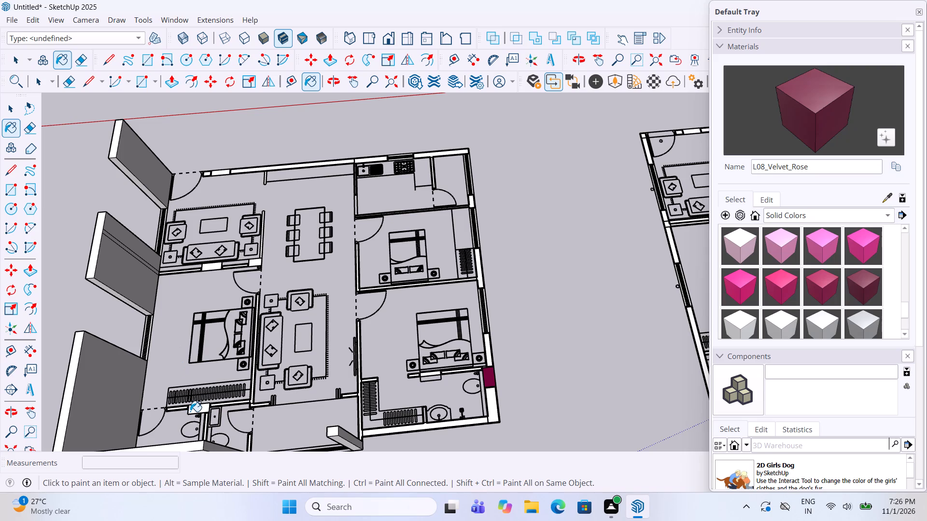
{"action": "left_click", "coordinate": [195, 410]}
{"action": "left_click", "coordinate": [213, 266]}
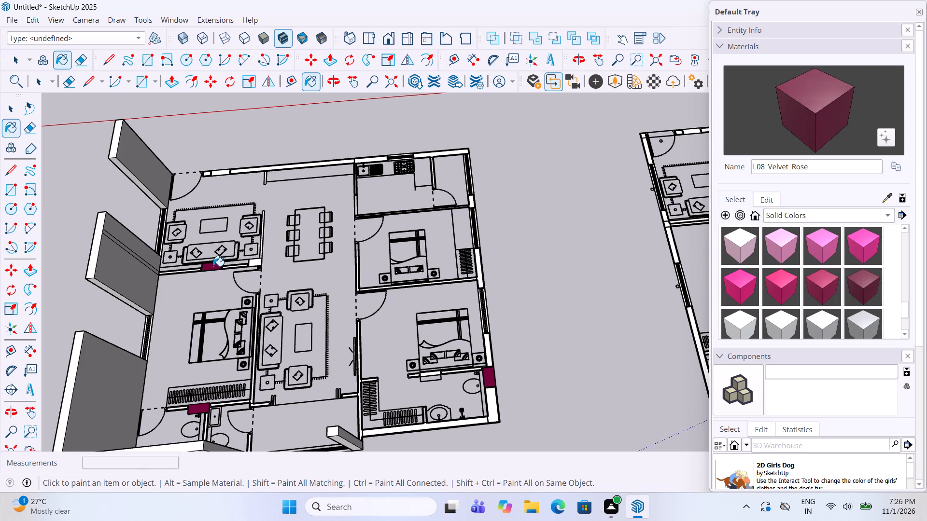
{"action": "left_click", "coordinate": [252, 263]}
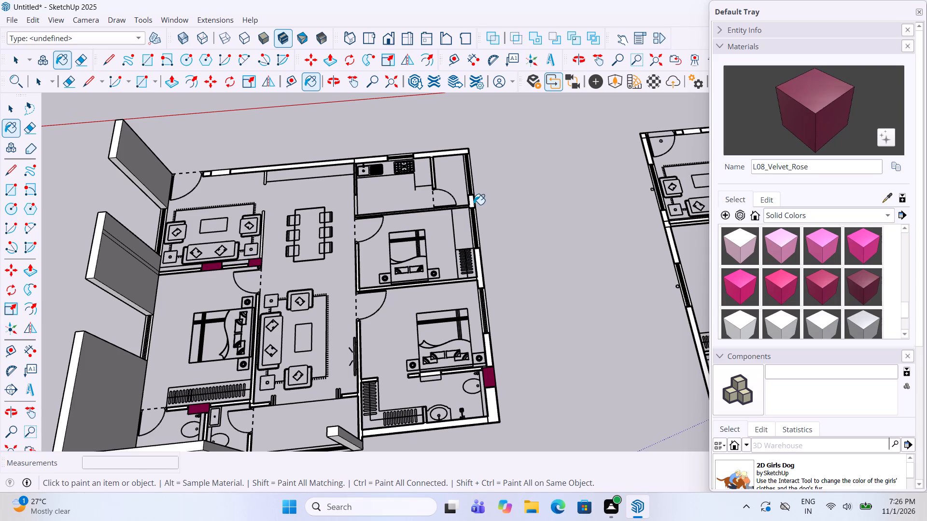
Paint the short column piece in the outer wall beside the entrance door with L08_Velvet_Rose.
{"action": "scroll", "coordinate": [473, 205], "scroll_direction": "up", "scroll_amount": 5}
{"action": "scroll", "coordinate": [471, 208], "scroll_direction": "down", "scroll_amount": 5}
{"action": "scroll", "coordinate": [221, 160], "scroll_direction": "up", "scroll_amount": 6}
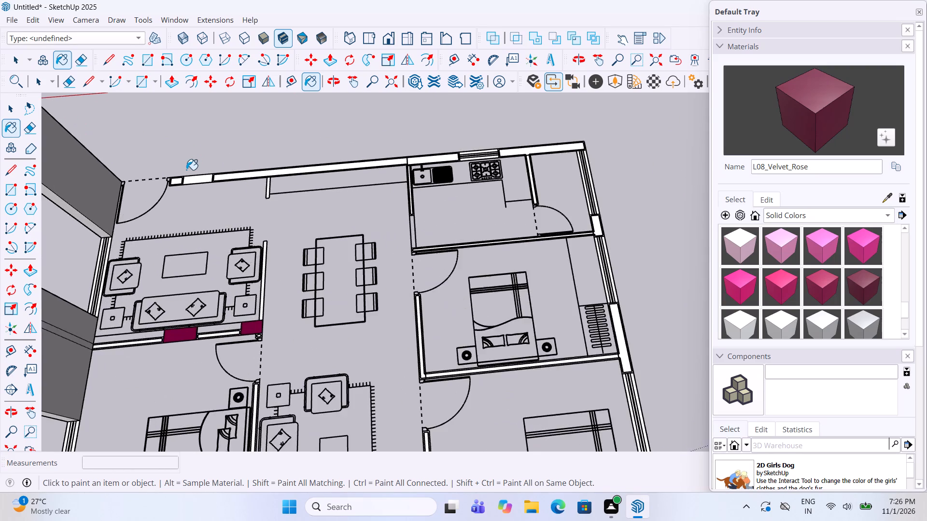
{"action": "scroll", "coordinate": [186, 170], "scroll_direction": "up", "scroll_amount": 5}
{"action": "left_click", "coordinate": [202, 181]}
Examine the outer and inner walls of the first floor plan for columns still left unpainted.
{"action": "scroll", "coordinate": [242, 228], "scroll_direction": "down", "scroll_amount": 6}
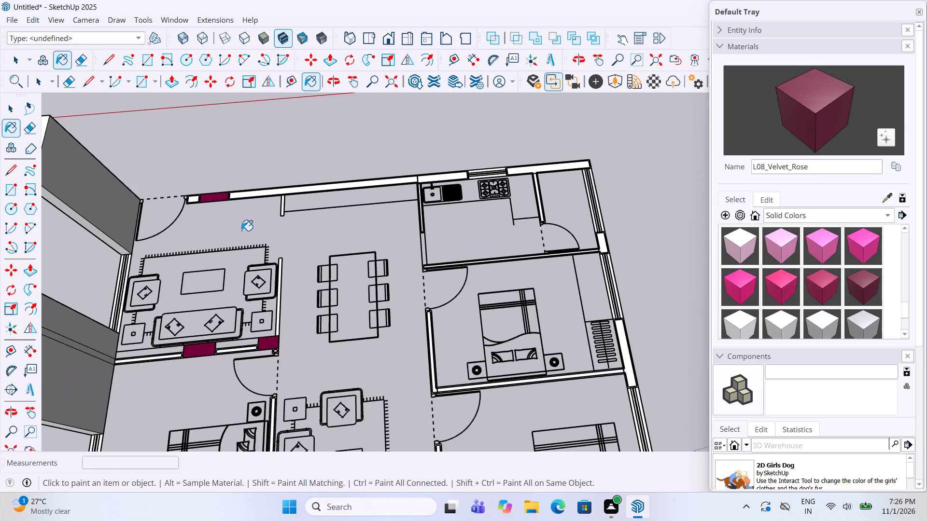
{"action": "scroll", "coordinate": [241, 231], "scroll_direction": "down", "scroll_amount": 7}
{"action": "middle_click_drag", "start_coordinate": [482, 212], "coordinate": [140, 215]}
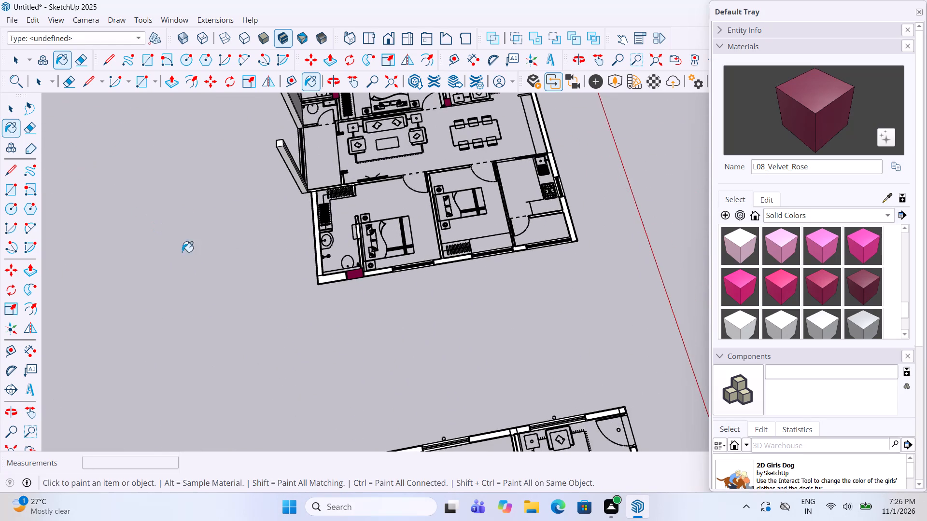
{"action": "scroll", "coordinate": [320, 307], "scroll_direction": "up", "scroll_amount": 9}
{"action": "scroll", "coordinate": [305, 316], "scroll_direction": "down", "scroll_amount": 5}
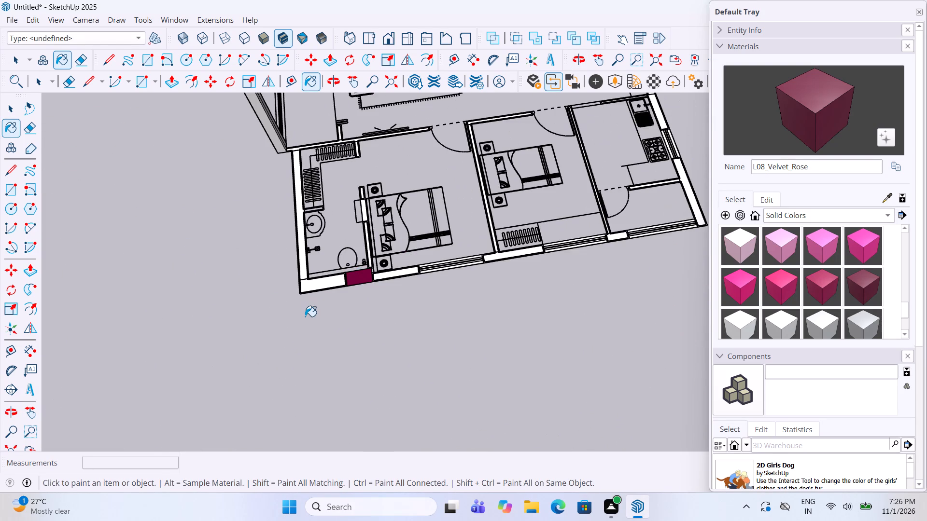
{"action": "scroll", "coordinate": [305, 316], "scroll_direction": "down", "scroll_amount": 5}
{"action": "scroll", "coordinate": [697, 230], "scroll_direction": "up", "scroll_amount": 4}
{"action": "scroll", "coordinate": [505, 265], "scroll_direction": "up", "scroll_amount": 5}
{"action": "scroll", "coordinate": [505, 265], "scroll_direction": "down", "scroll_amount": 7}
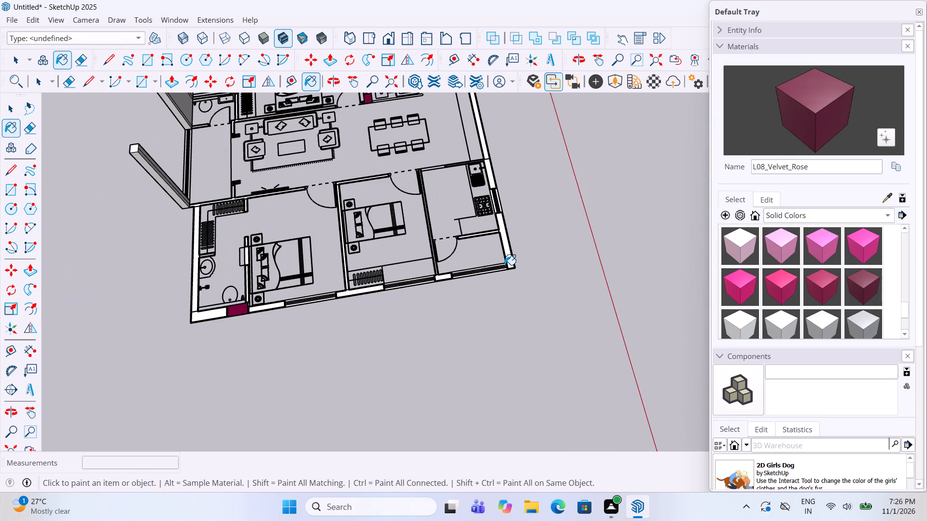
{"action": "scroll", "coordinate": [503, 316], "scroll_direction": "down", "scroll_amount": 6}
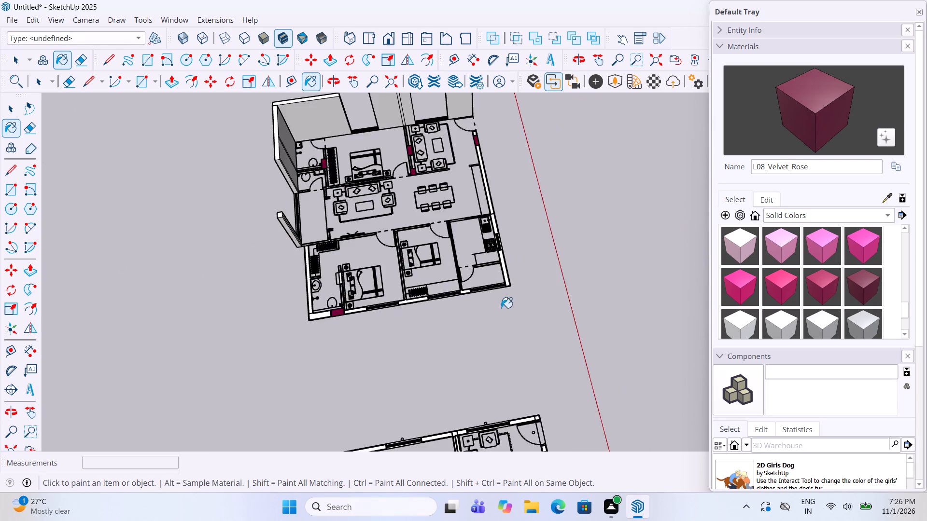
{"action": "scroll", "coordinate": [420, 252], "scroll_direction": "up", "scroll_amount": 4}
{"action": "scroll", "coordinate": [342, 211], "scroll_direction": "up", "scroll_amount": 6}
{"action": "scroll", "coordinate": [373, 331], "scroll_direction": "down", "scroll_amount": 8}
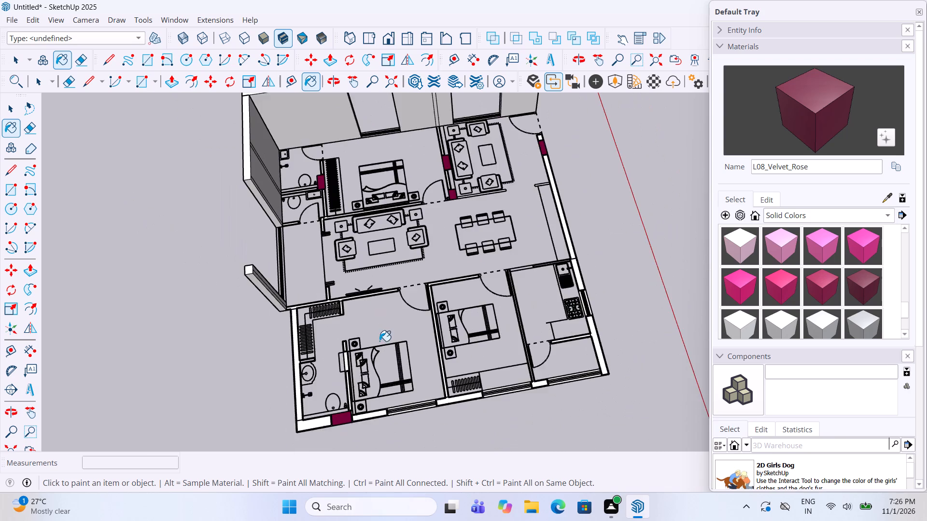
{"action": "scroll", "coordinate": [544, 107], "scroll_direction": "up", "scroll_amount": 7}
{"action": "scroll", "coordinate": [388, 217], "scroll_direction": "down", "scroll_amount": 6}
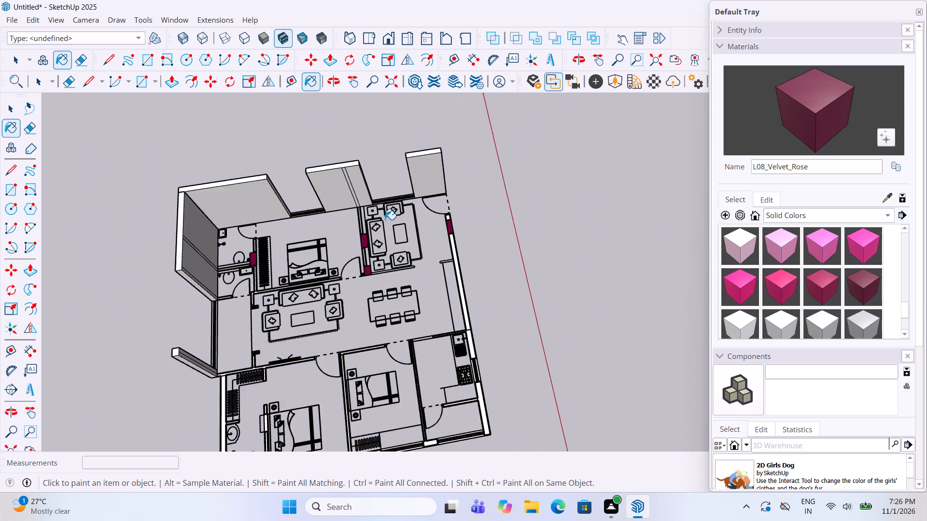
In the second floor plan, paint the column beside the entrance door and the two in the bedroom–sitting room wall L08_Velvet_Rose.
{"action": "scroll", "coordinate": [383, 219], "scroll_direction": "down", "scroll_amount": 11}
{"action": "scroll", "coordinate": [383, 303], "scroll_direction": "up", "scroll_amount": 6}
{"action": "scroll", "coordinate": [322, 385], "scroll_direction": "up", "scroll_amount": 6}
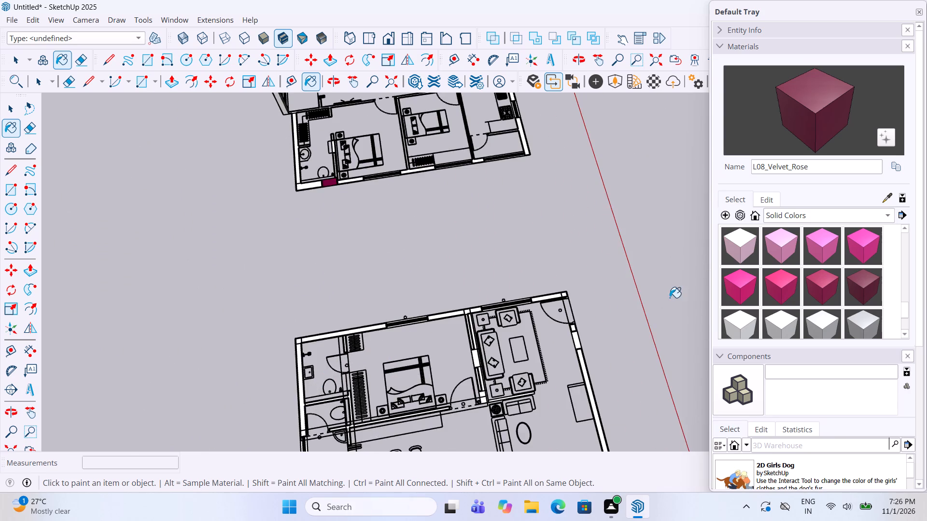
{"action": "scroll", "coordinate": [670, 298], "scroll_direction": "up", "scroll_amount": 3}
{"action": "scroll", "coordinate": [493, 355], "scroll_direction": "up", "scroll_amount": 5}
{"action": "left_click", "coordinate": [578, 350]}
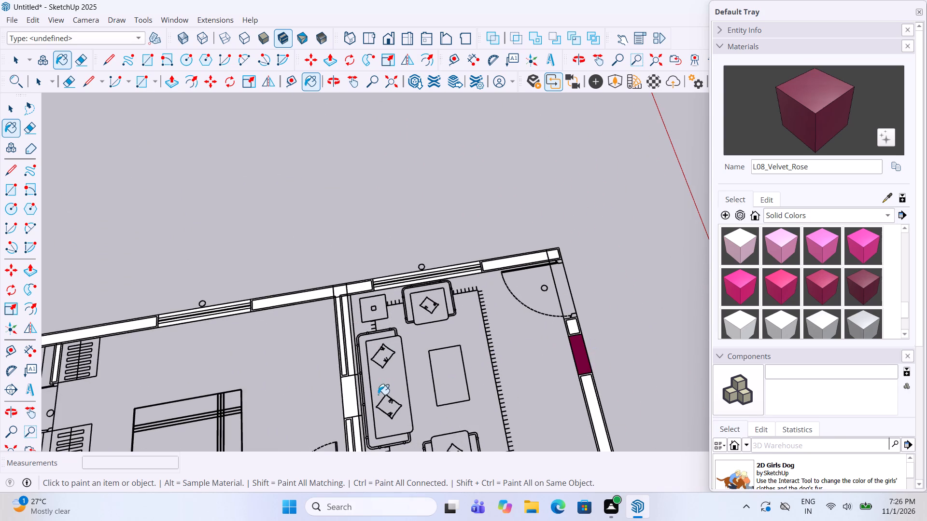
{"action": "left_click", "coordinate": [346, 385]}
{"action": "scroll", "coordinate": [445, 226], "scroll_direction": "down", "scroll_amount": 3}
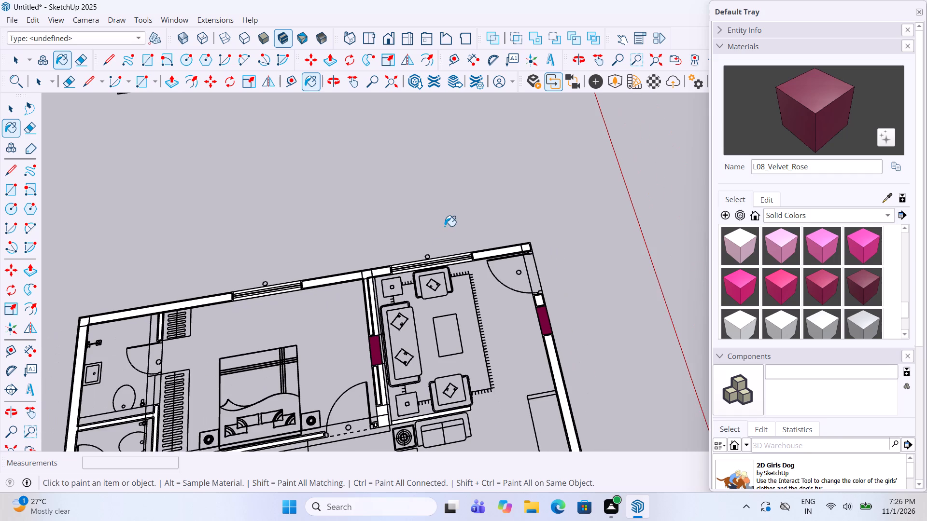
{"action": "scroll", "coordinate": [382, 410], "scroll_direction": "up", "scroll_amount": 8}
{"action": "left_click", "coordinate": [390, 431]}
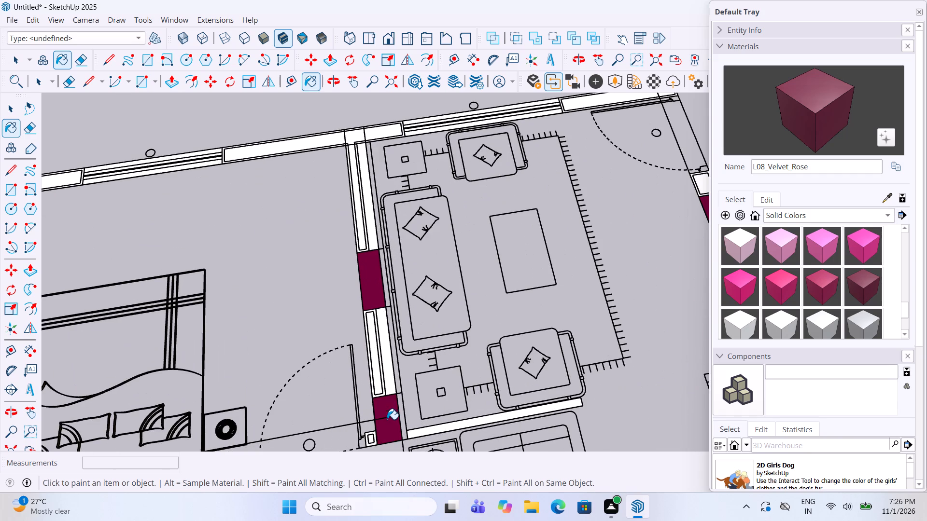
Paint all faces of the column where the dining area wall meets the lower bedroom's dividing wall L08_Velvet_Rose.
{"action": "scroll", "coordinate": [564, 177], "scroll_direction": "down", "scroll_amount": 5}
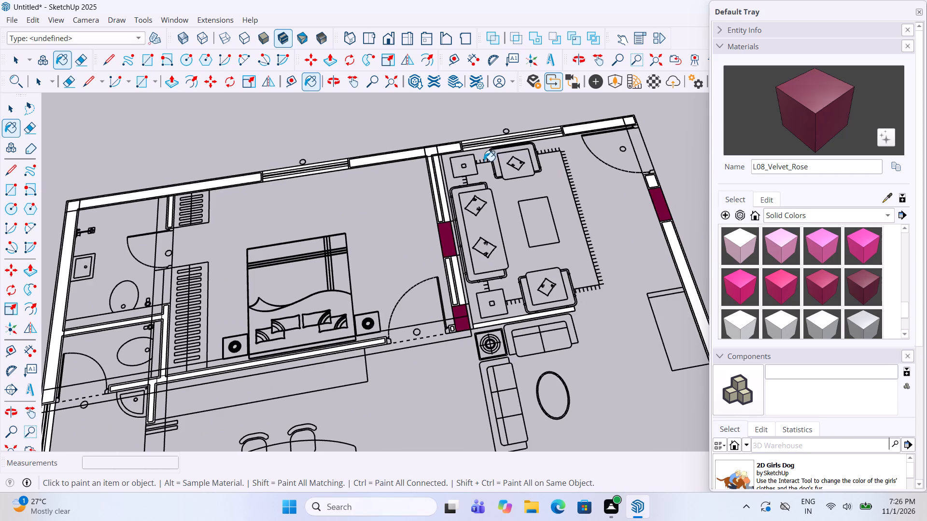
{"action": "scroll", "coordinate": [482, 162], "scroll_direction": "down", "scroll_amount": 8}
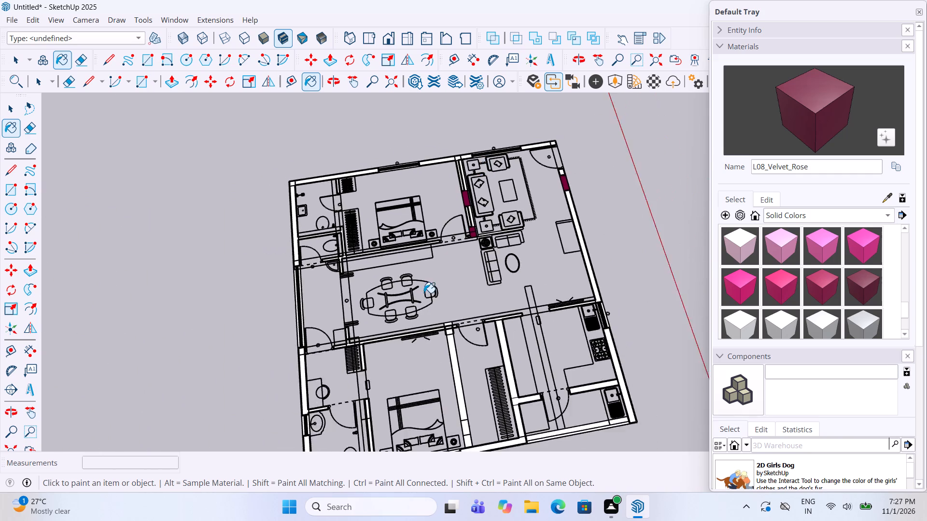
{"action": "scroll", "coordinate": [424, 293], "scroll_direction": "up", "scroll_amount": 4}
{"action": "scroll", "coordinate": [473, 352], "scroll_direction": "up", "scroll_amount": 14}
{"action": "left_click", "coordinate": [456, 345]}
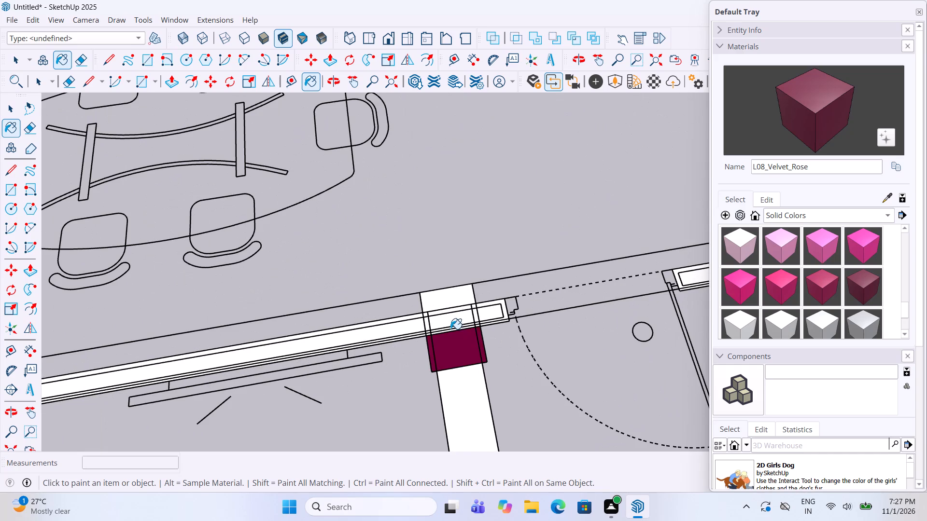
{"action": "left_click", "coordinate": [441, 303]}
{"action": "scroll", "coordinate": [432, 324], "scroll_direction": "up", "scroll_amount": 4}
{"action": "left_click", "coordinate": [438, 329]}
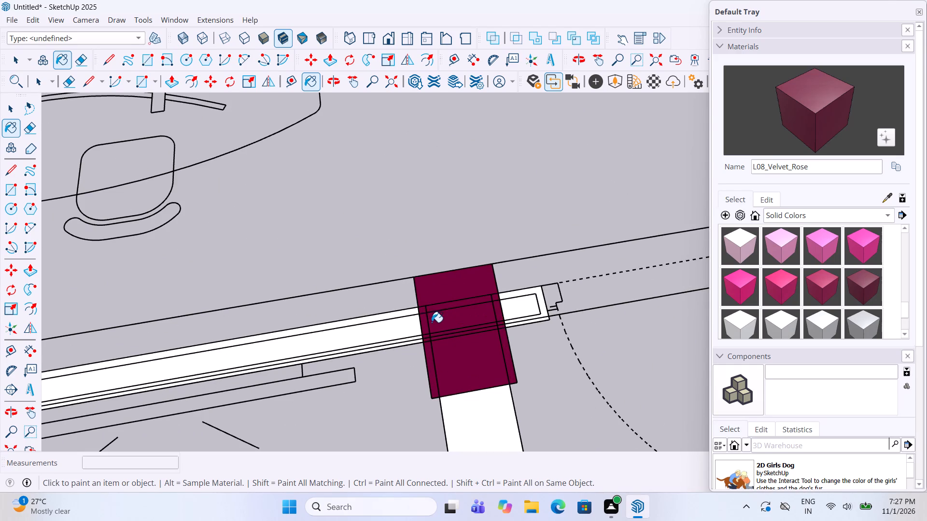
Examine the bathrooms, kitchen, outer corners and window walls of the second floor plan for columns still left unpainted.
{"action": "scroll", "coordinate": [449, 300], "scroll_direction": "down", "scroll_amount": 5}
{"action": "scroll", "coordinate": [418, 251], "scroll_direction": "down", "scroll_amount": 15}
{"action": "scroll", "coordinate": [192, 297], "scroll_direction": "up", "scroll_amount": 6}
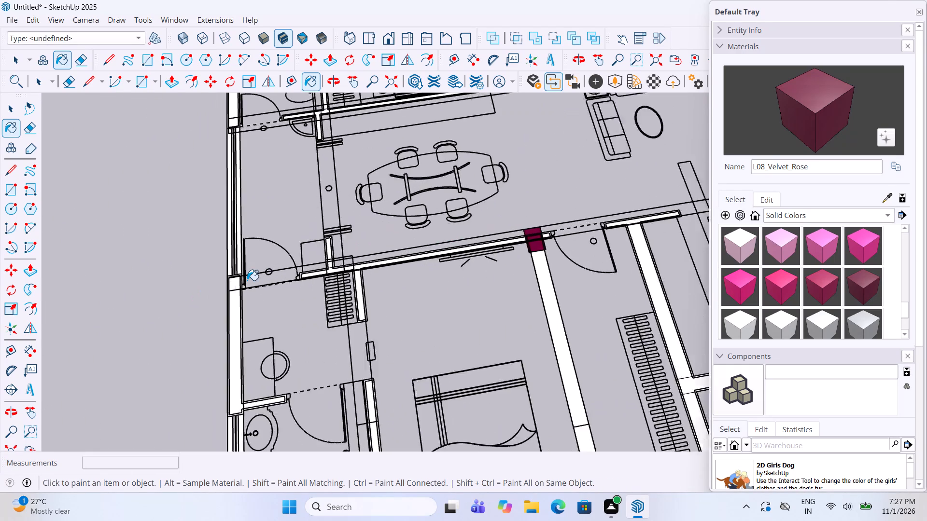
{"action": "scroll", "coordinate": [247, 280], "scroll_direction": "up", "scroll_amount": 3}
{"action": "scroll", "coordinate": [323, 229], "scroll_direction": "down", "scroll_amount": 9}
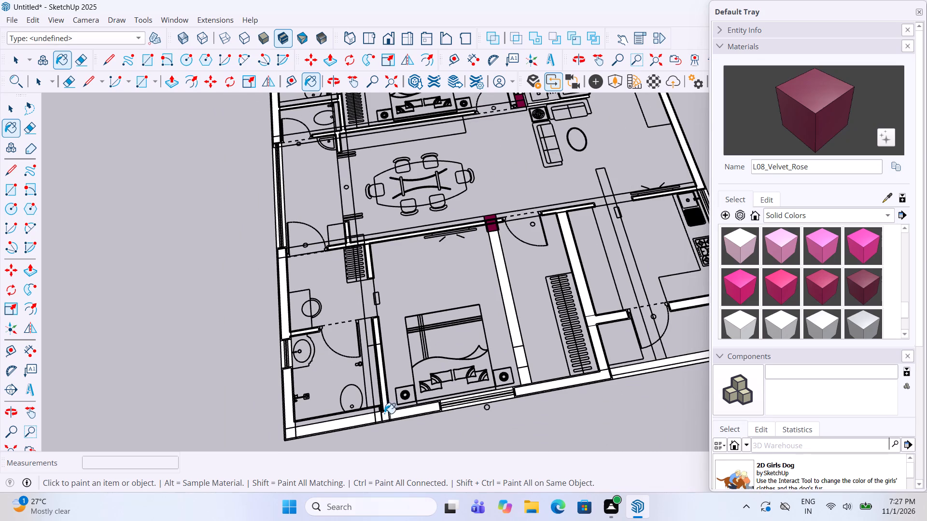
{"action": "scroll", "coordinate": [363, 440], "scroll_direction": "up", "scroll_amount": 10}
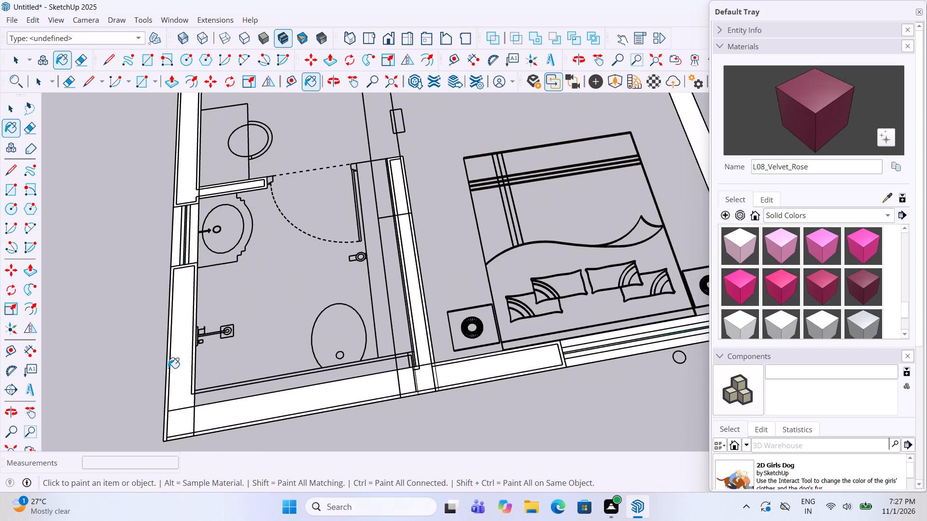
{"action": "scroll", "coordinate": [199, 342], "scroll_direction": "down", "scroll_amount": 12}
{"action": "scroll", "coordinate": [630, 291], "scroll_direction": "up", "scroll_amount": 2}
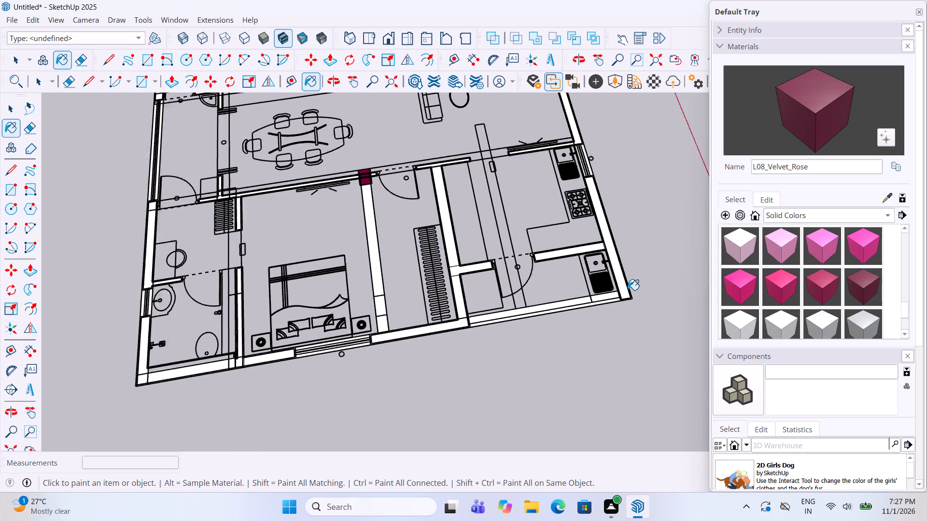
{"action": "scroll", "coordinate": [628, 290], "scroll_direction": "up", "scroll_amount": 3}
{"action": "scroll", "coordinate": [604, 352], "scroll_direction": "down", "scroll_amount": 5}
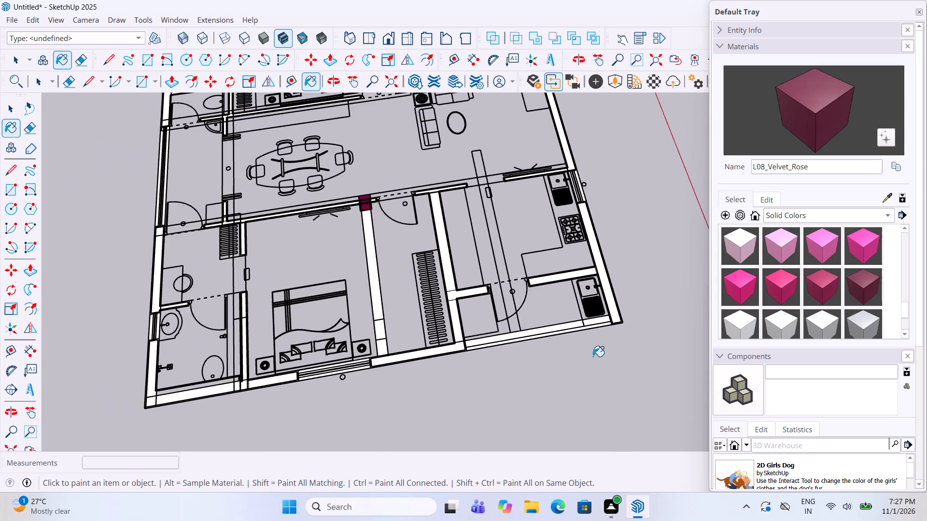
{"action": "scroll", "coordinate": [588, 367], "scroll_direction": "down", "scroll_amount": 6}
{"action": "scroll", "coordinate": [553, 189], "scroll_direction": "up", "scroll_amount": 5}
{"action": "scroll", "coordinate": [399, 166], "scroll_direction": "up", "scroll_amount": 5}
{"action": "scroll", "coordinate": [408, 236], "scroll_direction": "down", "scroll_amount": 5}
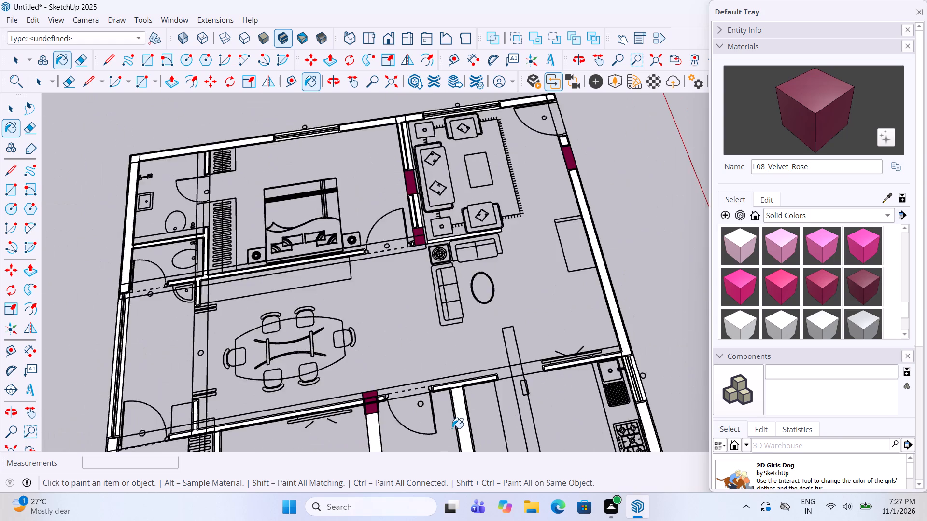
{"action": "scroll", "coordinate": [452, 428], "scroll_direction": "down", "scroll_amount": 5}
{"action": "scroll", "coordinate": [136, 297], "scroll_direction": "up", "scroll_amount": 5}
{"action": "scroll", "coordinate": [248, 174], "scroll_direction": "up", "scroll_amount": 5}
{"action": "scroll", "coordinate": [292, 211], "scroll_direction": "up", "scroll_amount": 4}
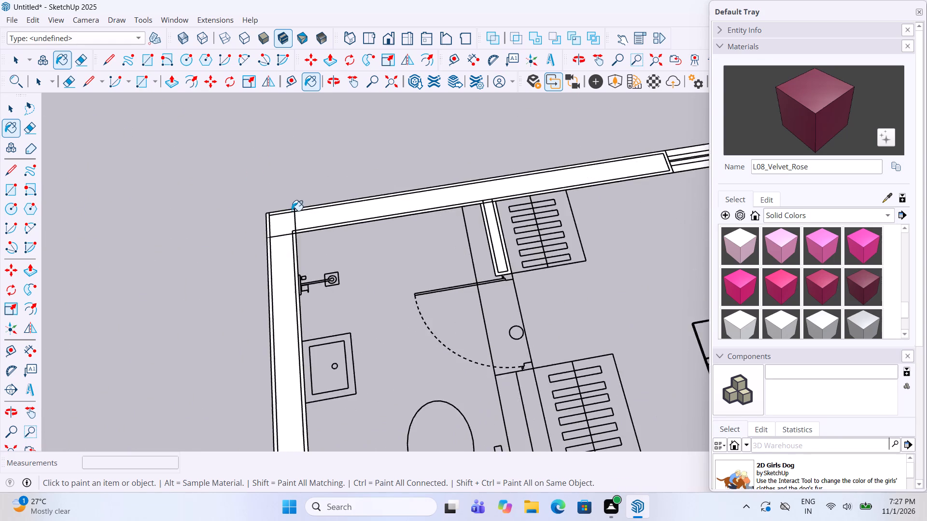
{"action": "scroll", "coordinate": [292, 211], "scroll_direction": "up", "scroll_amount": 2}
{"action": "scroll", "coordinate": [281, 221], "scroll_direction": "down", "scroll_amount": 13}
{"action": "scroll", "coordinate": [689, 165], "scroll_direction": "up", "scroll_amount": 6}
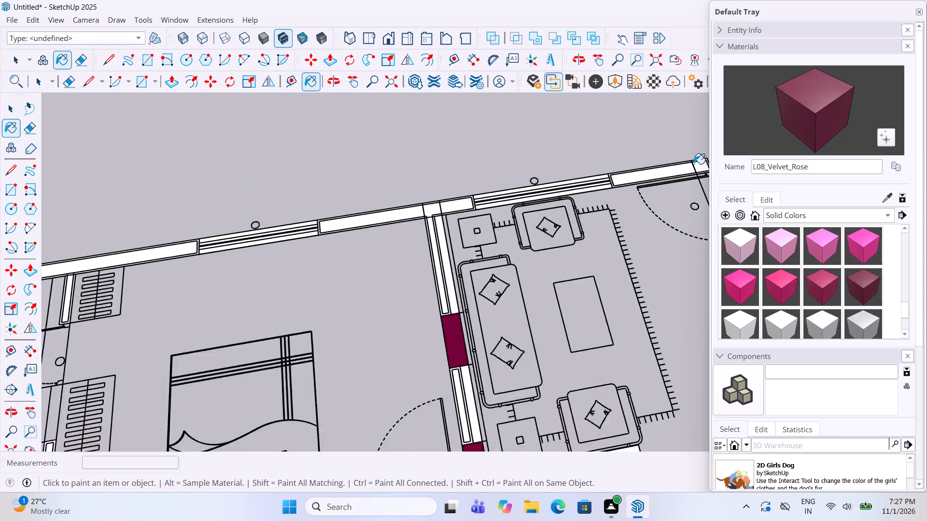
{"action": "scroll", "coordinate": [694, 164], "scroll_direction": "up", "scroll_amount": 1}
{"action": "scroll", "coordinate": [599, 221], "scroll_direction": "down", "scroll_amount": 7}
{"action": "scroll", "coordinate": [636, 228], "scroll_direction": "up", "scroll_amount": 6}
Group the painted column piece midway along the bedroom–sitting room wall of the second floor plan.
{"action": "key", "text": "space"}
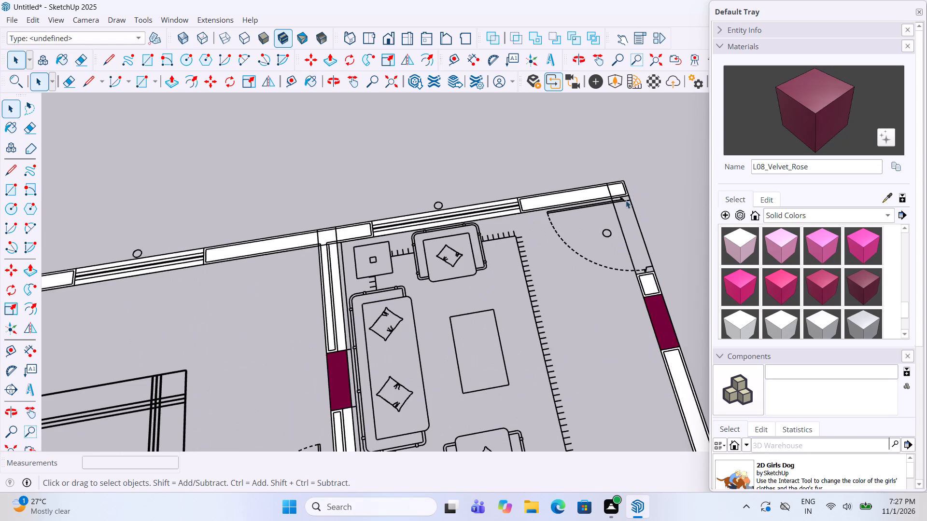
{"action": "scroll", "coordinate": [625, 203], "scroll_direction": "down", "scroll_amount": 5}
{"action": "left_click", "coordinate": [532, 129]}
{"action": "left_click", "coordinate": [456, 305]}
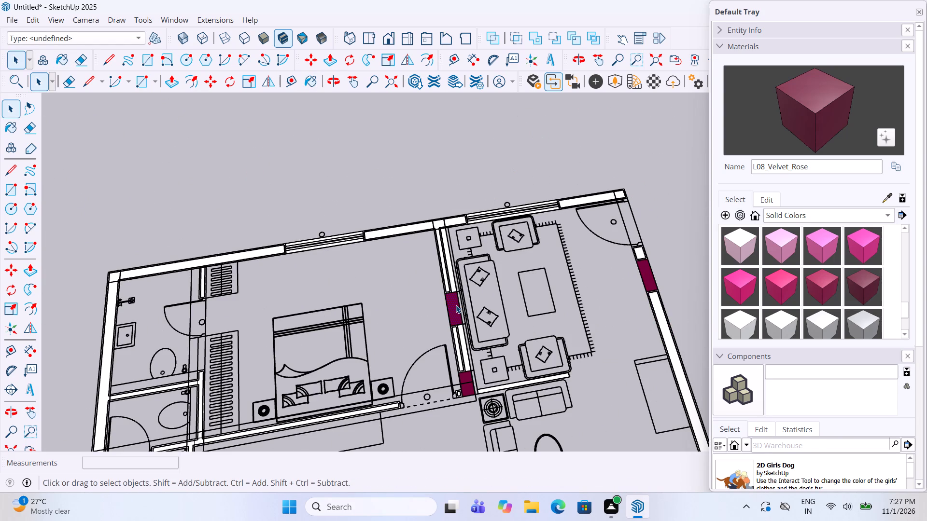
{"action": "right_click", "coordinate": [456, 305]}
{"action": "left_click", "coordinate": [497, 388]}
In the second floor plan, group the outer wall piece between the bedroom window and the bedroom–sitting room wall.
{"action": "left_click", "coordinate": [406, 226]}
{"action": "left_click", "coordinate": [406, 231]}
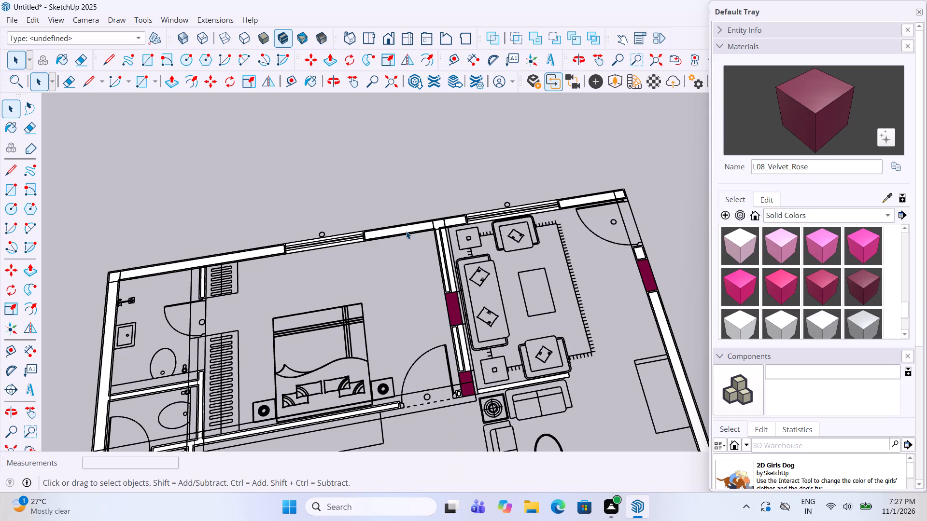
{"action": "scroll", "coordinate": [406, 231], "scroll_direction": "up", "scroll_amount": 5}
{"action": "right_click", "coordinate": [404, 223]}
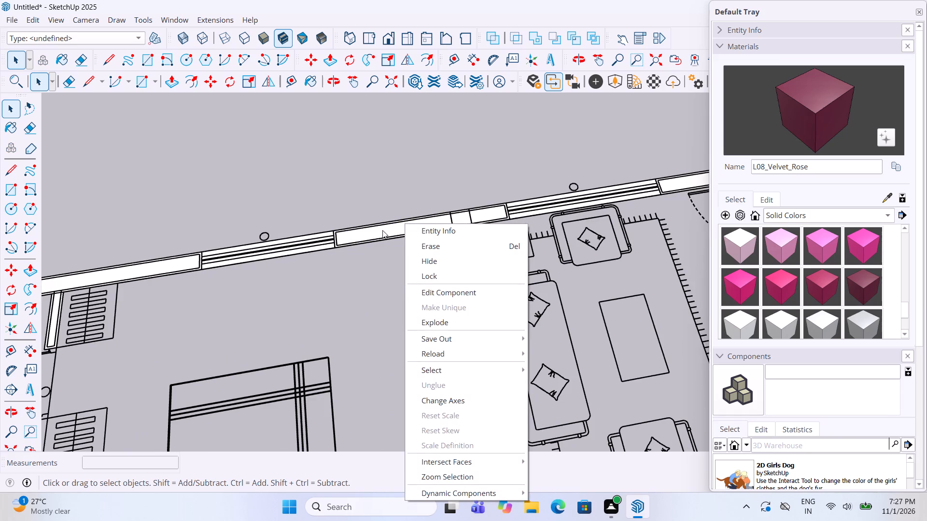
{"action": "left_click", "coordinate": [375, 232]}
{"action": "right_click", "coordinate": [375, 232]}
{"action": "left_click", "coordinate": [432, 316]}
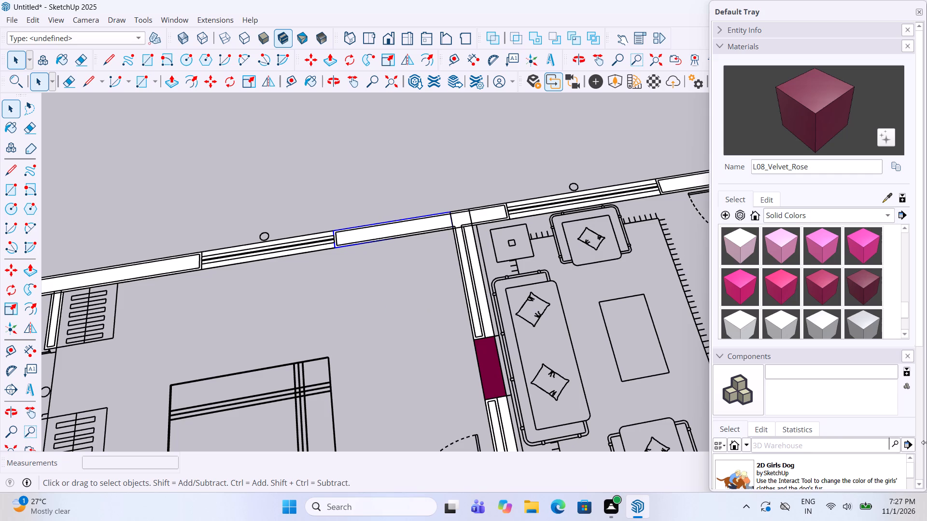
Group the bedroom–sitting room wall piece between the outer wall and the painted column midway along it.
{"action": "left_click", "coordinate": [468, 259]}
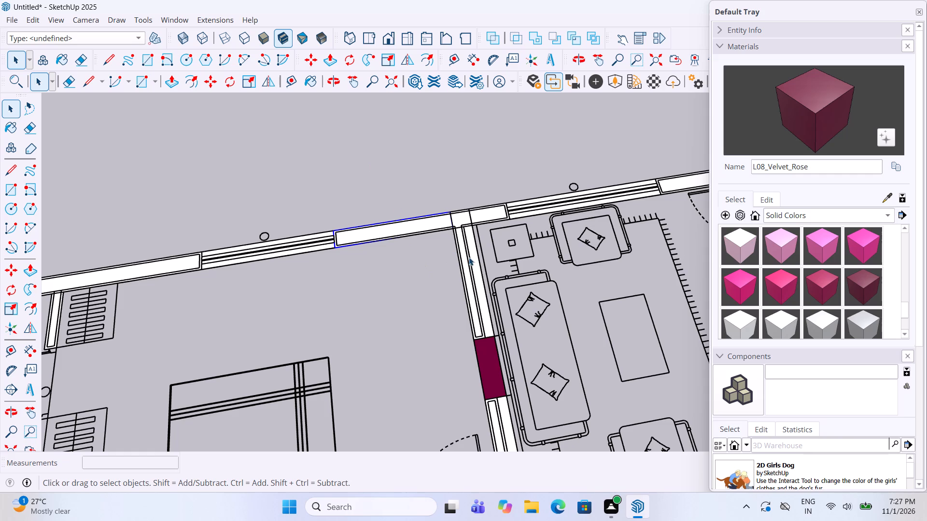
{"action": "left_click", "coordinate": [464, 257]}
{"action": "right_click", "coordinate": [464, 257]}
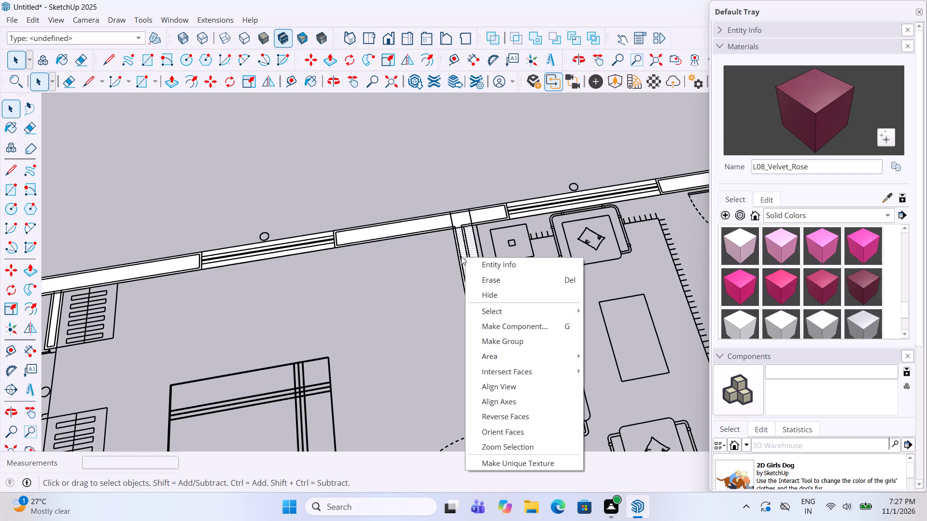
{"action": "left_click", "coordinate": [540, 344]}
{"action": "left_click", "coordinate": [422, 224]}
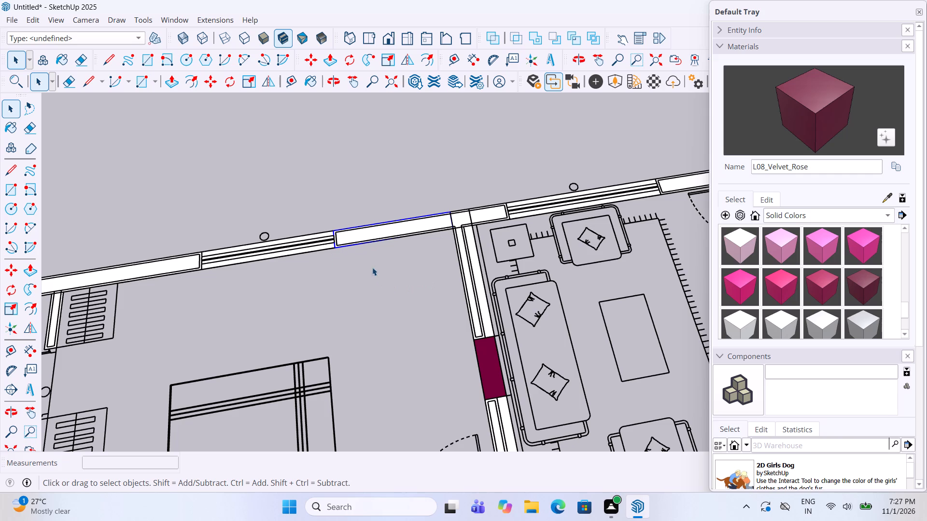
Group the window piece in the upper bedroom's outer wall.
{"action": "left_click", "coordinate": [301, 242]}
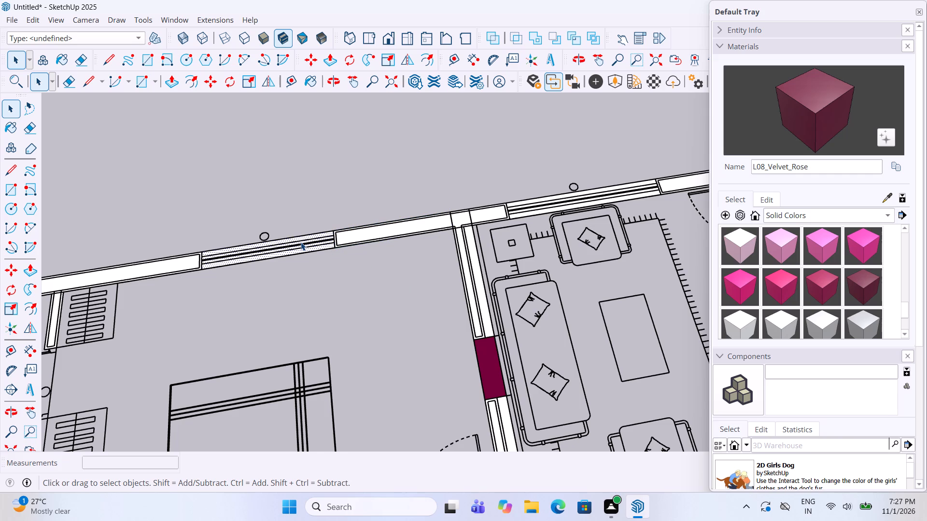
{"action": "right_click", "coordinate": [301, 242]}
{"action": "left_click_drag", "start_coordinate": [346, 334], "coordinate": [346, 328]}
{"action": "triple_click", "coordinate": [346, 328]}
{"action": "left_click", "coordinate": [304, 233]}
{"action": "left_click", "coordinate": [302, 244]}
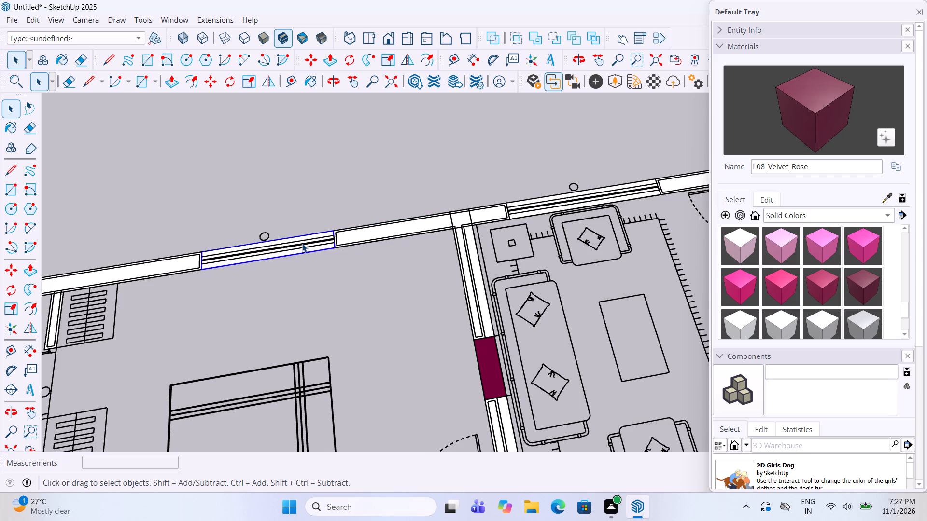
Group the outer wall piece running from the bedroom window towards the bathroom corner.
{"action": "left_click", "coordinate": [148, 268]}
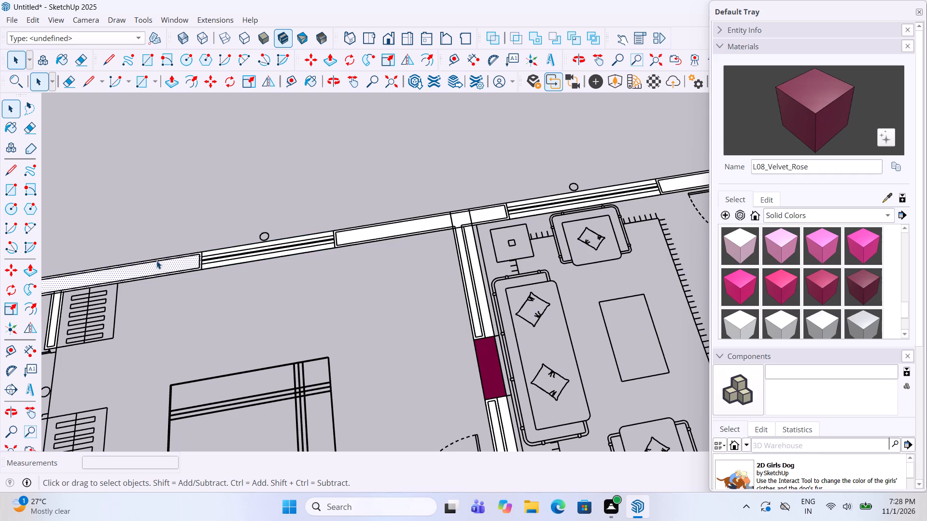
{"action": "right_click", "coordinate": [149, 270]}
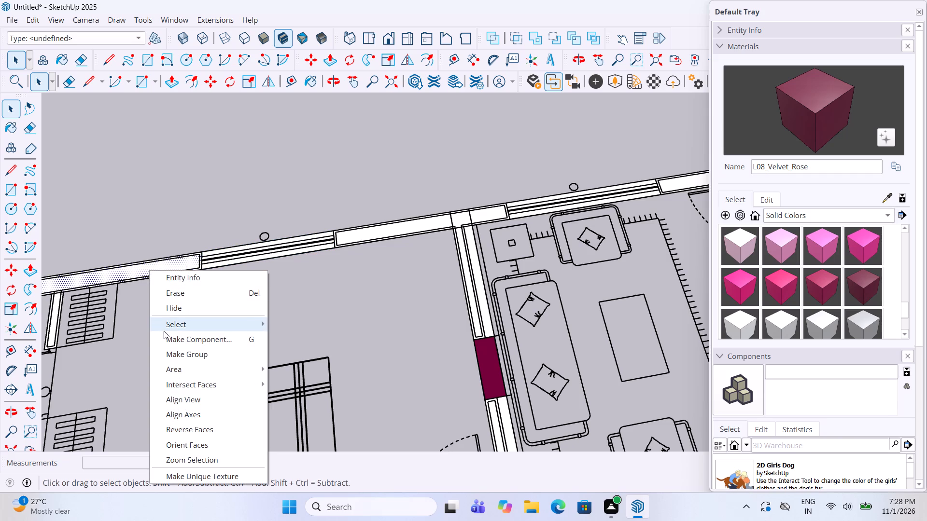
{"action": "left_click_drag", "start_coordinate": [197, 357], "coordinate": [197, 349]}
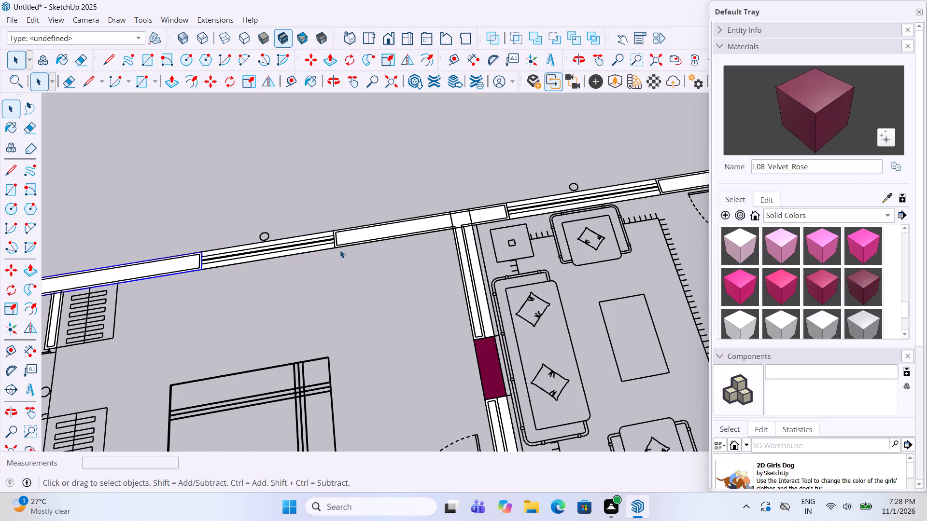
Group the square wall piece at the building's outer corner beside the upper bathroom.
{"action": "scroll", "coordinate": [339, 254], "scroll_direction": "down", "scroll_amount": 12}
{"action": "scroll", "coordinate": [189, 275], "scroll_direction": "up", "scroll_amount": 4}
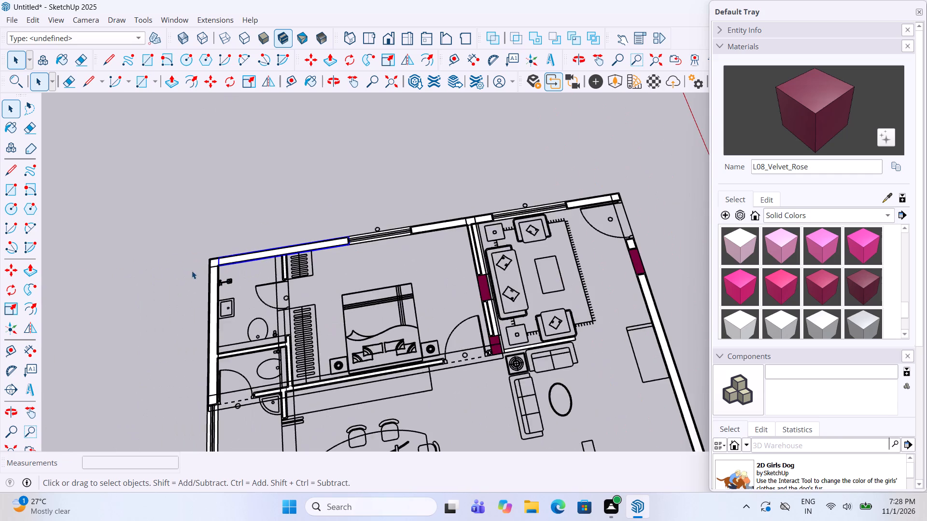
{"action": "scroll", "coordinate": [206, 257], "scroll_direction": "up", "scroll_amount": 13}
{"action": "left_click", "coordinate": [218, 278]}
{"action": "right_click", "coordinate": [218, 277]}
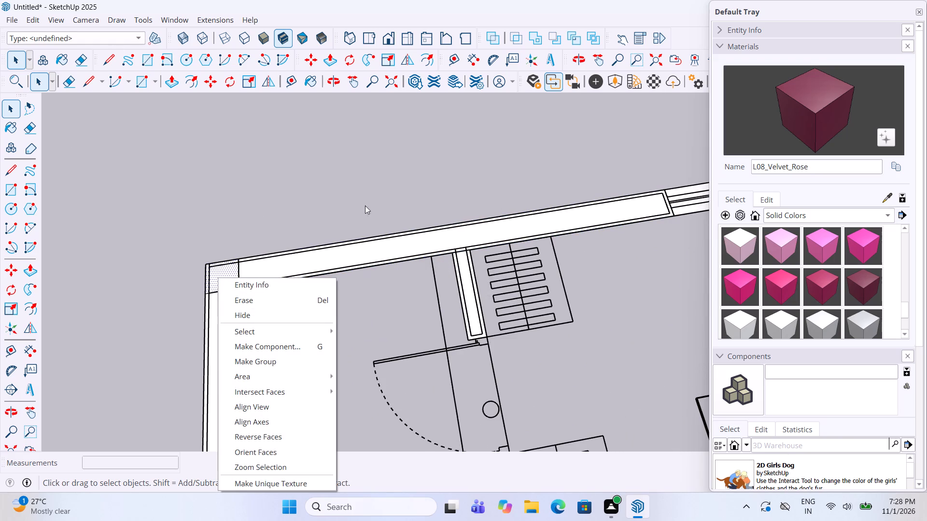
{"action": "left_click", "coordinate": [289, 361]}
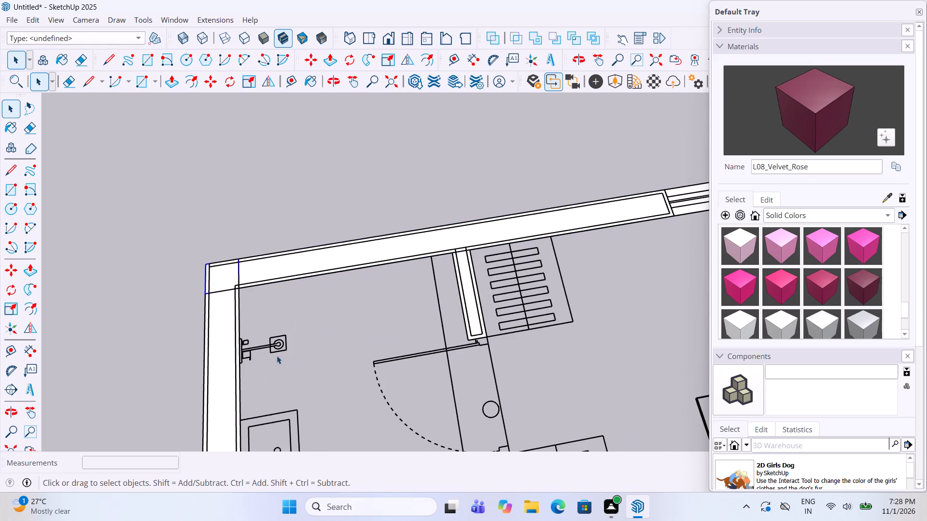
Group the outer side wall piece running along the bathrooms from that corner.
{"action": "left_click", "coordinate": [213, 334]}
{"action": "right_click", "coordinate": [213, 334]}
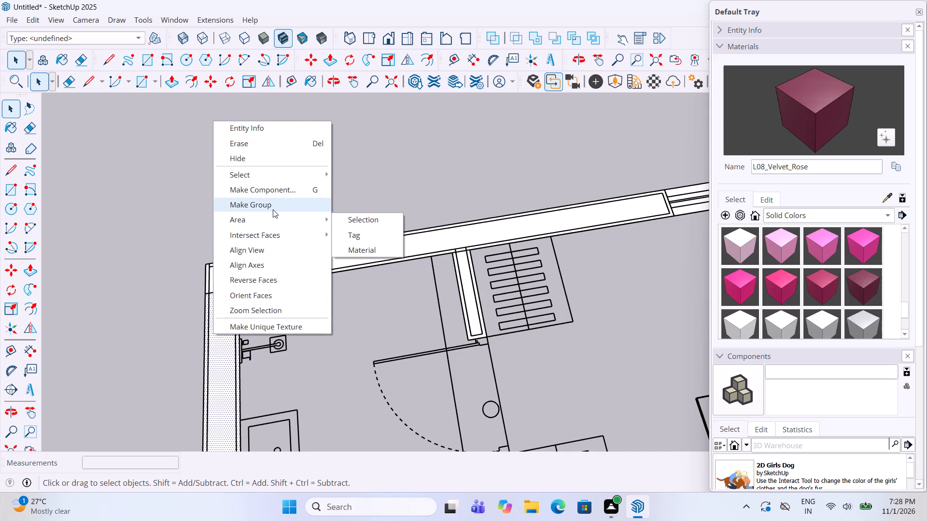
{"action": "left_click", "coordinate": [273, 209]}
Group the partition wall piece between the two bathrooms.
{"action": "scroll", "coordinate": [281, 206], "scroll_direction": "down", "scroll_amount": 2}
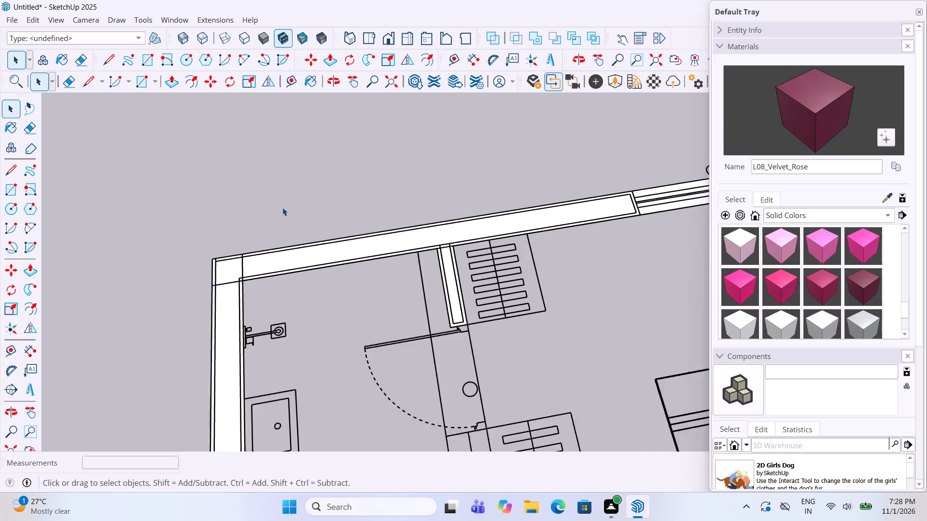
{"action": "scroll", "coordinate": [282, 207], "scroll_direction": "down", "scroll_amount": 14}
{"action": "scroll", "coordinate": [280, 357], "scroll_direction": "up", "scroll_amount": 4}
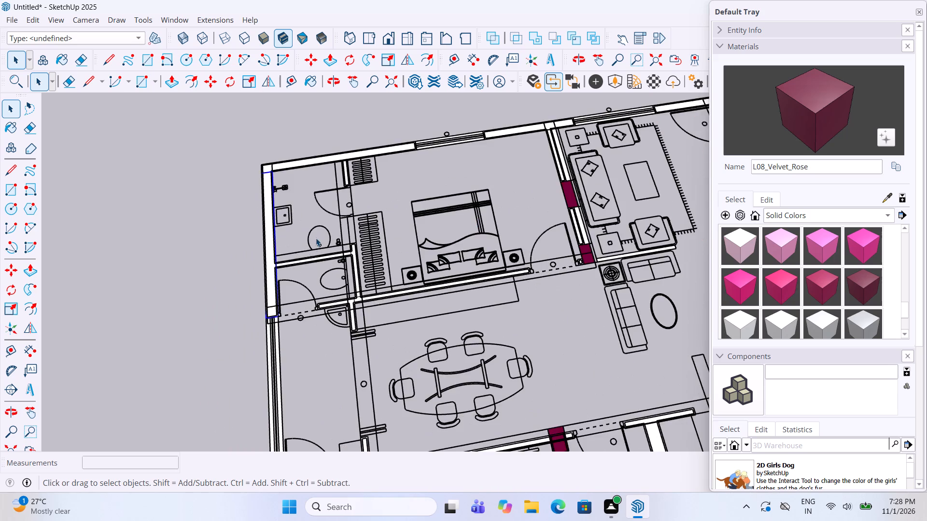
{"action": "scroll", "coordinate": [317, 236], "scroll_direction": "up", "scroll_amount": 10}
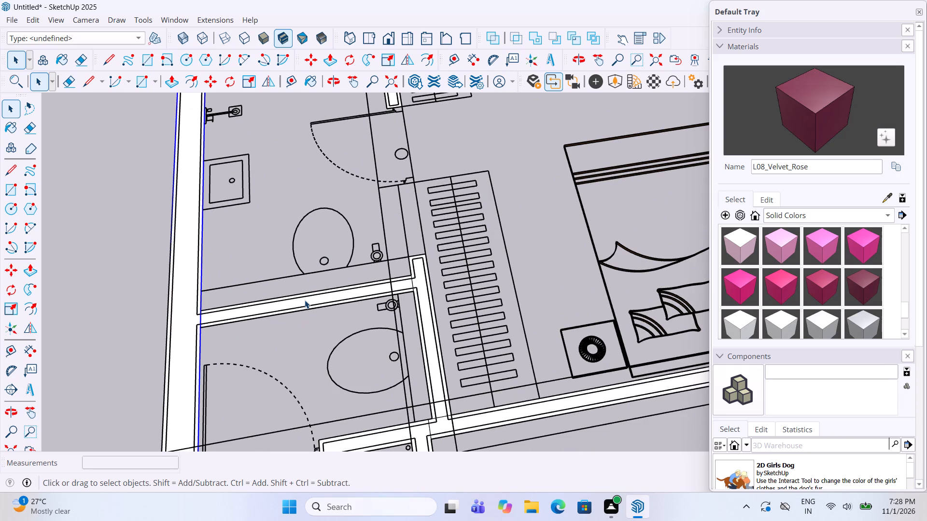
{"action": "left_click", "coordinate": [305, 300]}
{"action": "left_click", "coordinate": [298, 302]}
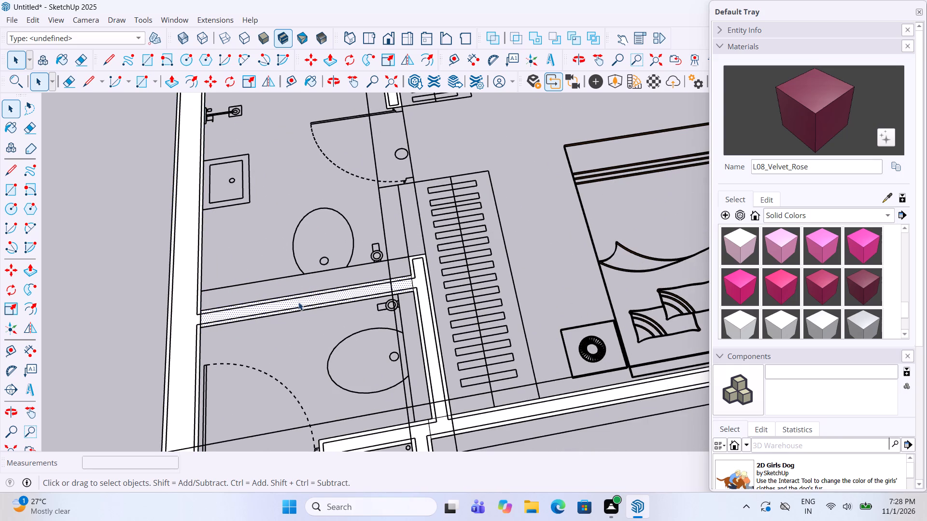
{"action": "right_click", "coordinate": [295, 301]}
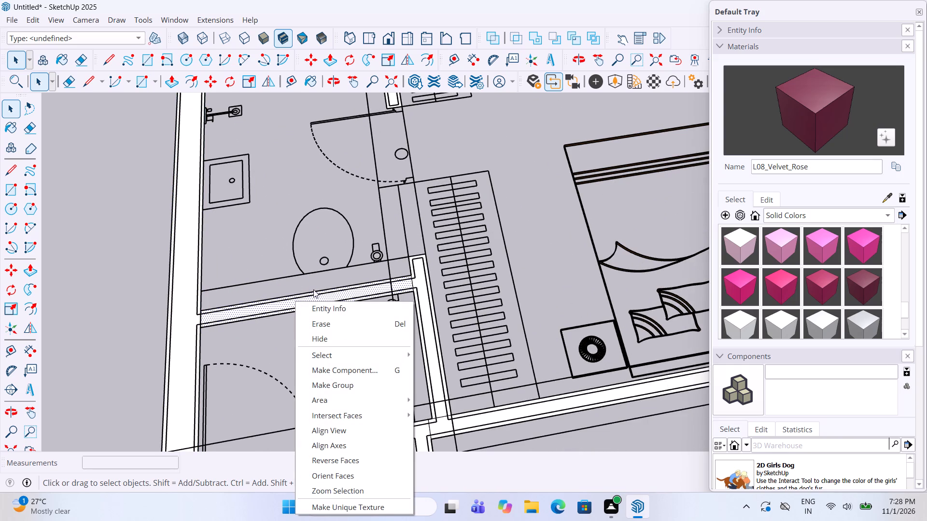
{"action": "left_click", "coordinate": [316, 384]}
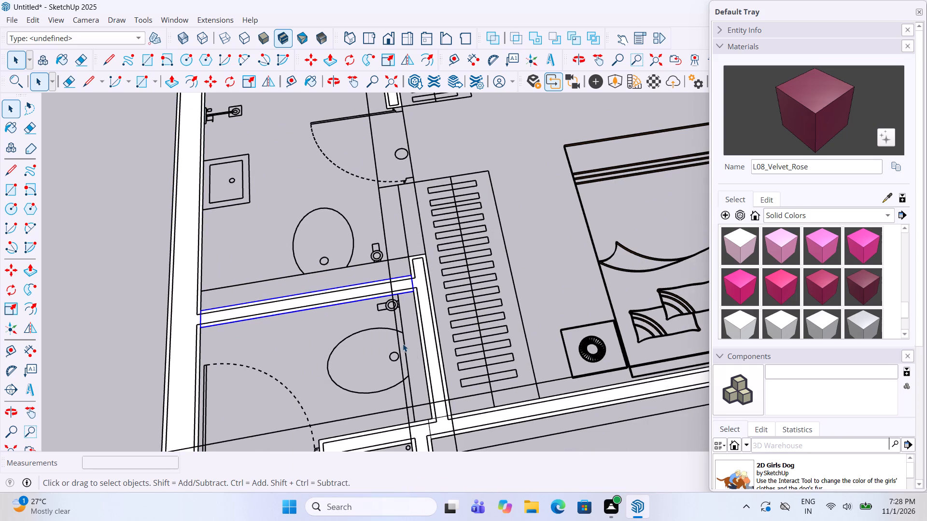
Group the wall piece between the lower bathroom and the bedroom wardrobe.
{"action": "left_click", "coordinate": [438, 379]}
{"action": "right_click", "coordinate": [437, 379]}
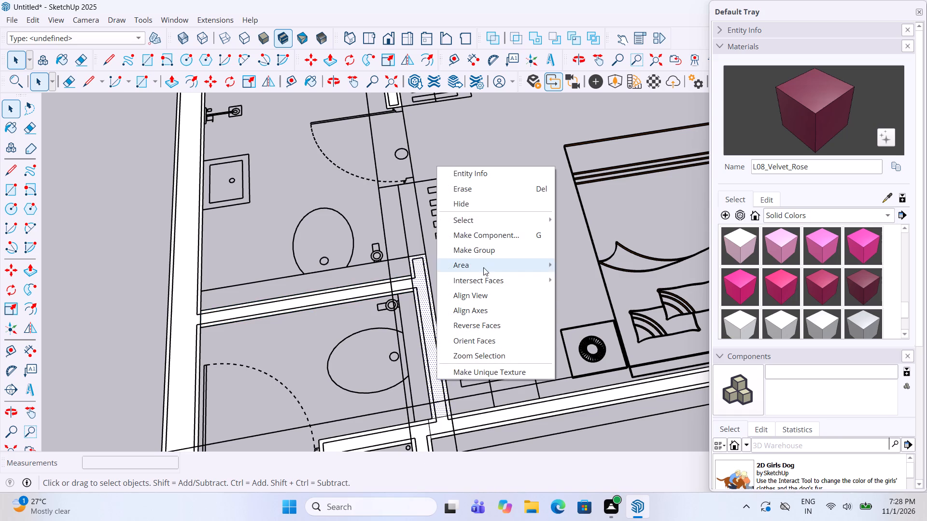
{"action": "left_click", "coordinate": [485, 250]}
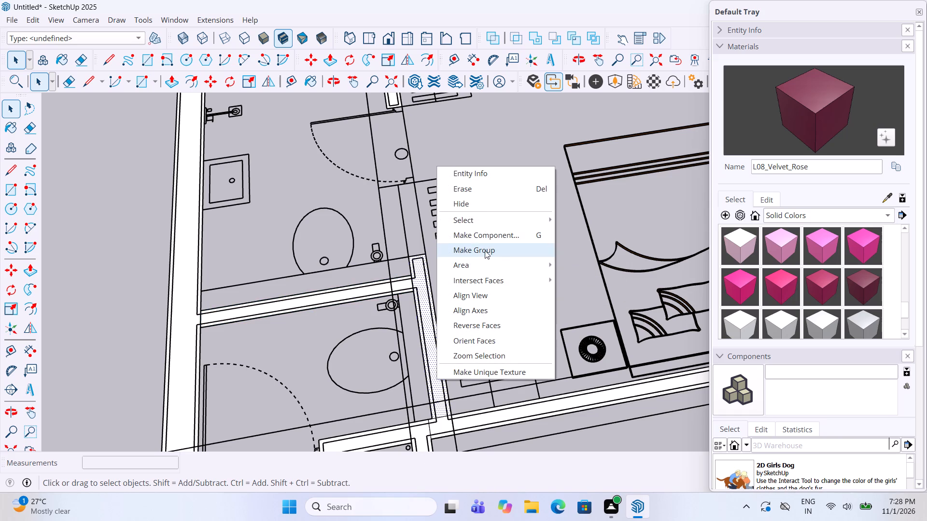
Group the wall piece beside the washbasin that runs from the bathroom wall junction towards the dining area.
{"action": "scroll", "coordinate": [465, 360], "scroll_direction": "down", "scroll_amount": 7}
{"action": "scroll", "coordinate": [447, 411], "scroll_direction": "up", "scroll_amount": 6}
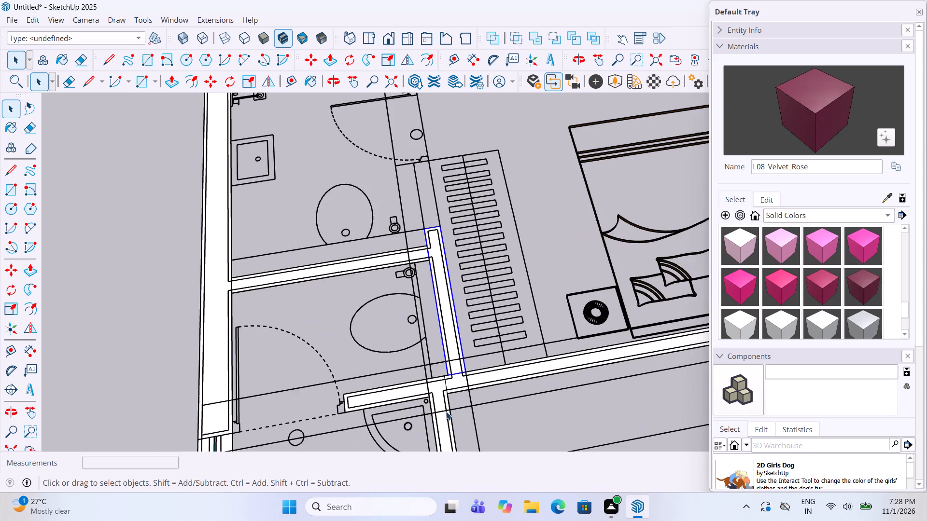
{"action": "scroll", "coordinate": [447, 405], "scroll_direction": "up", "scroll_amount": 5}
{"action": "left_click", "coordinate": [430, 382]}
{"action": "right_click", "coordinate": [431, 378]}
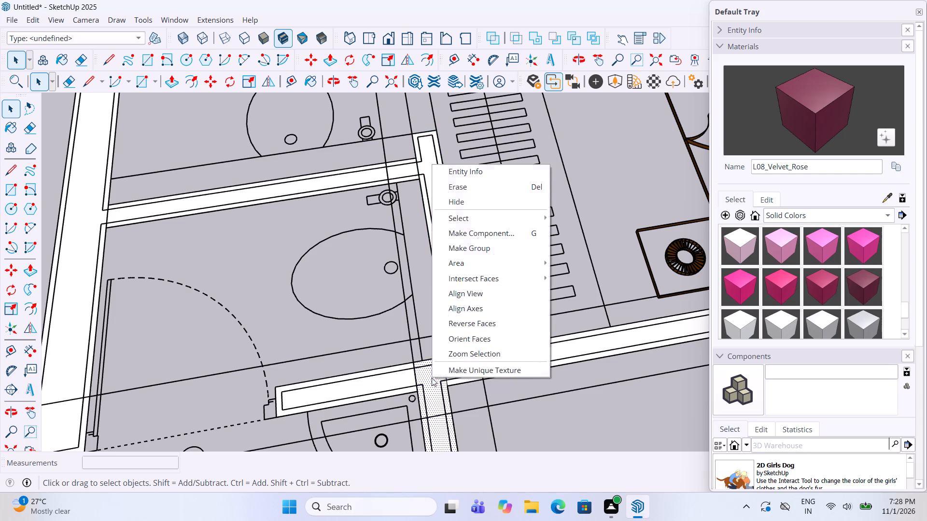
{"action": "left_click", "coordinate": [476, 248]}
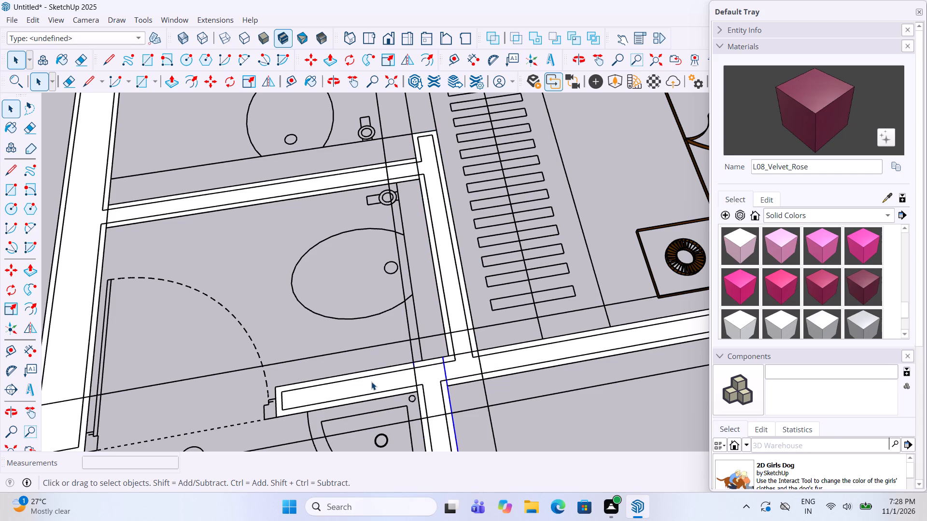
Group the short wall piece between the lower bathroom and the corner washbasin, ending at the bathroom door.
{"action": "left_click", "coordinate": [371, 382]}
{"action": "right_click", "coordinate": [368, 376]}
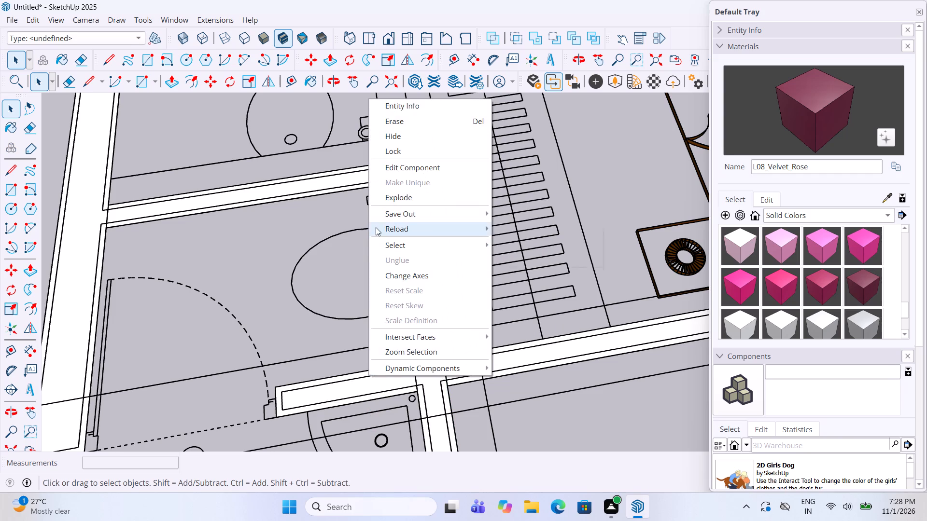
{"action": "left_click", "coordinate": [358, 388]}
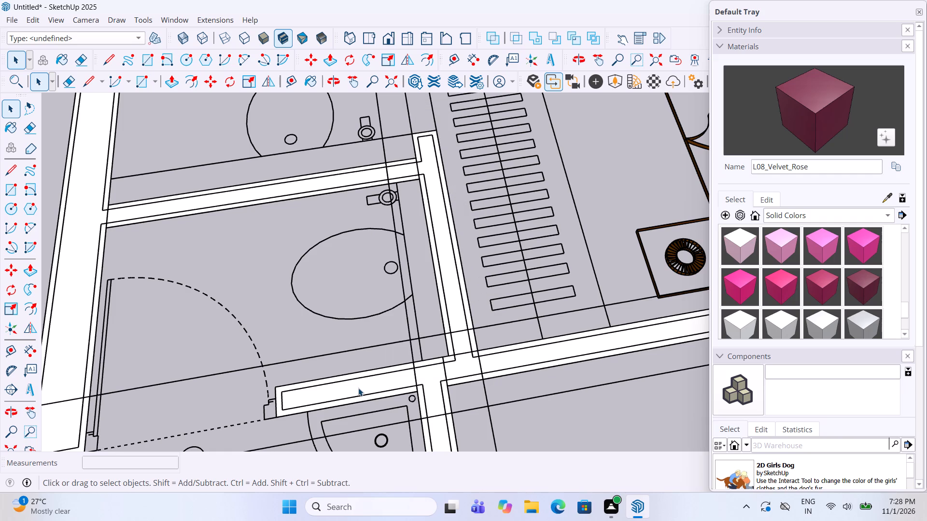
{"action": "right_click", "coordinate": [358, 388]}
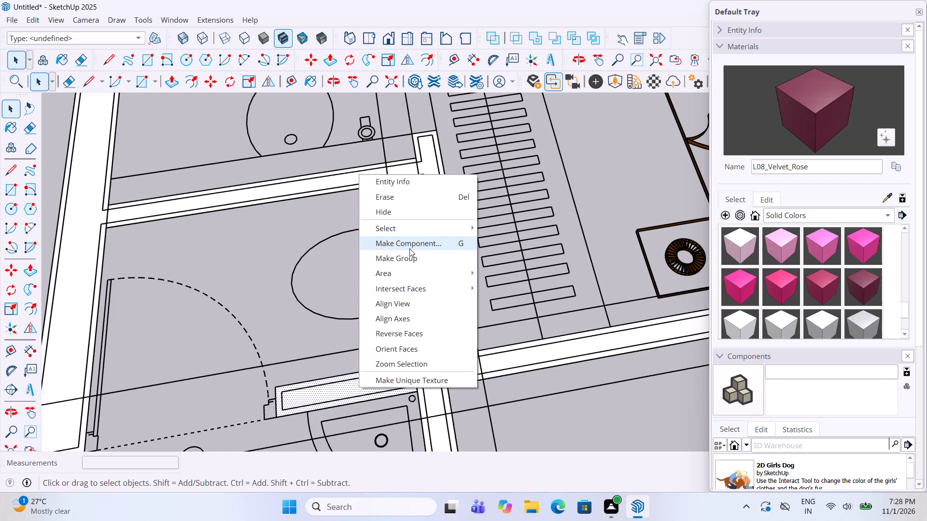
{"action": "left_click", "coordinate": [410, 257]}
Group the long wall piece between the upper bedroom and the dining area.
{"action": "scroll", "coordinate": [406, 430], "scroll_direction": "down", "scroll_amount": 6}
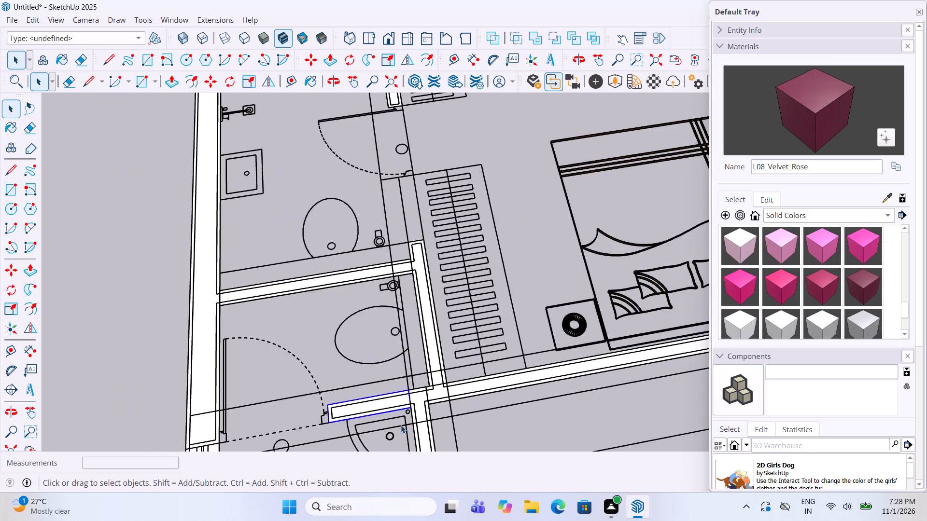
{"action": "scroll", "coordinate": [403, 421], "scroll_direction": "up", "scroll_amount": 3}
{"action": "scroll", "coordinate": [259, 500], "scroll_direction": "down", "scroll_amount": 5}
{"action": "scroll", "coordinate": [286, 434], "scroll_direction": "down", "scroll_amount": 6}
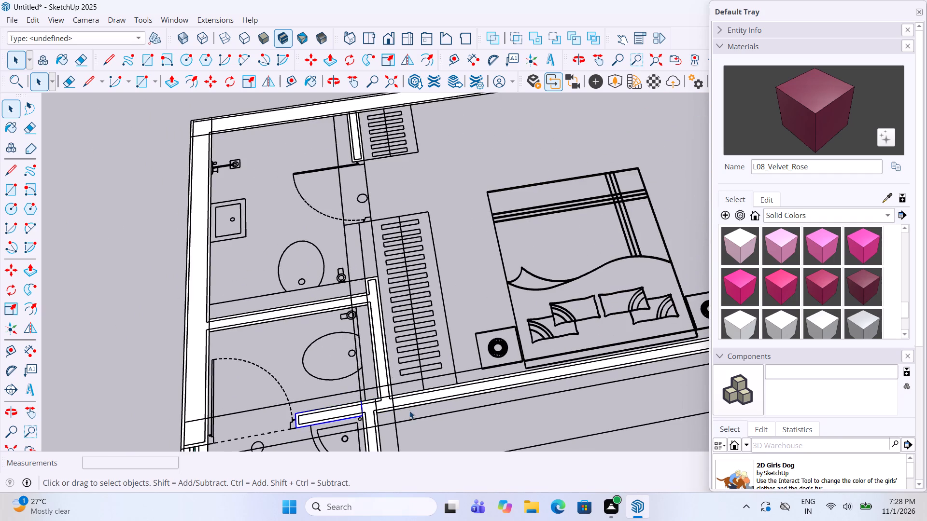
{"action": "scroll", "coordinate": [410, 410], "scroll_direction": "up", "scroll_amount": 7}
{"action": "left_click", "coordinate": [405, 392]}
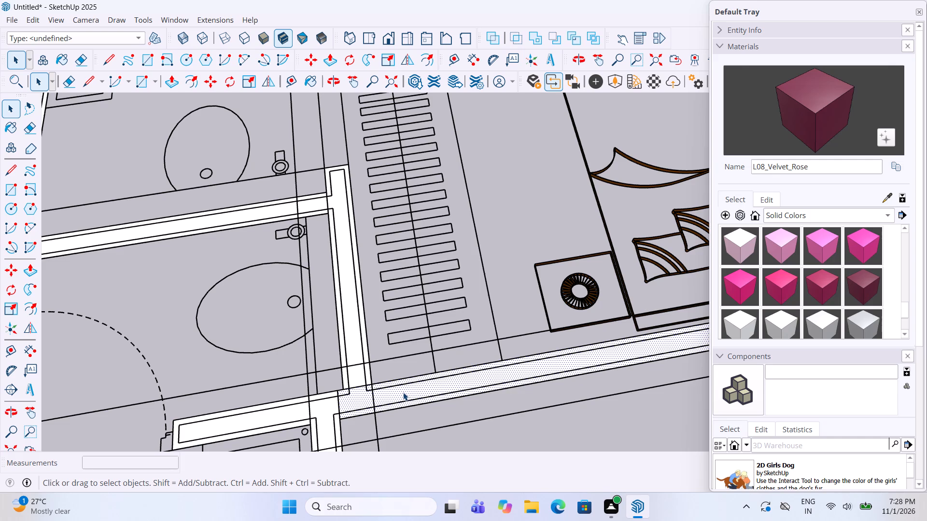
{"action": "right_click", "coordinate": [403, 392]}
{"action": "left_click", "coordinate": [435, 266]}
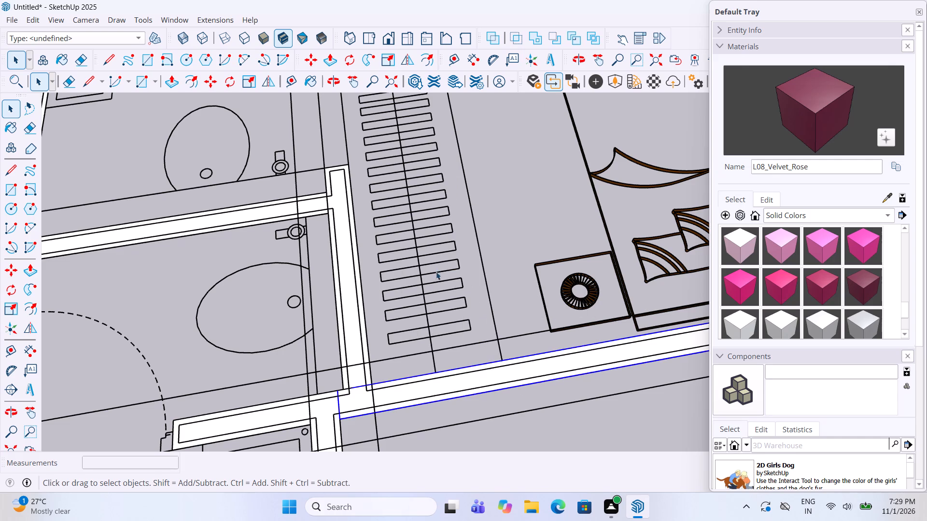